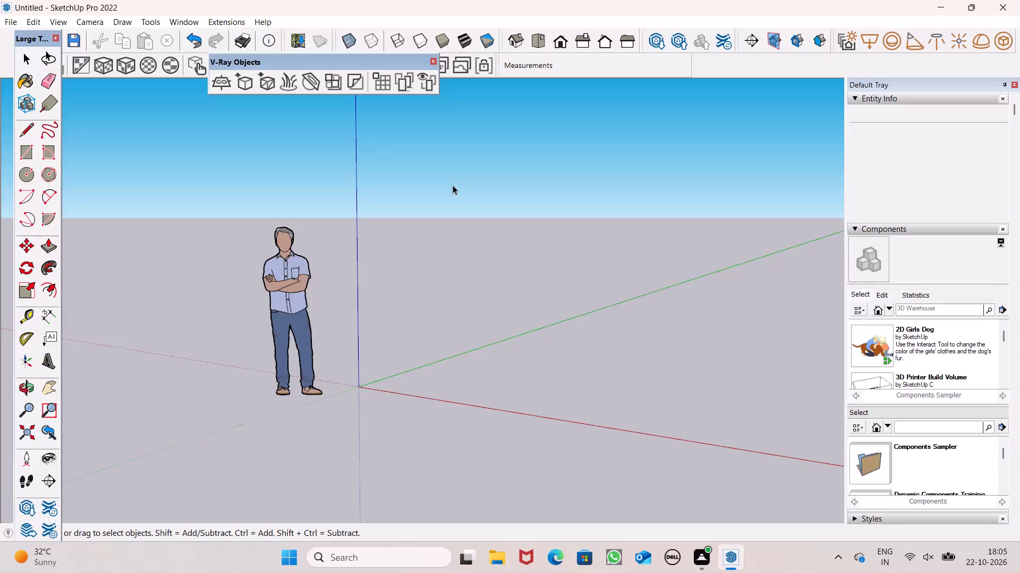
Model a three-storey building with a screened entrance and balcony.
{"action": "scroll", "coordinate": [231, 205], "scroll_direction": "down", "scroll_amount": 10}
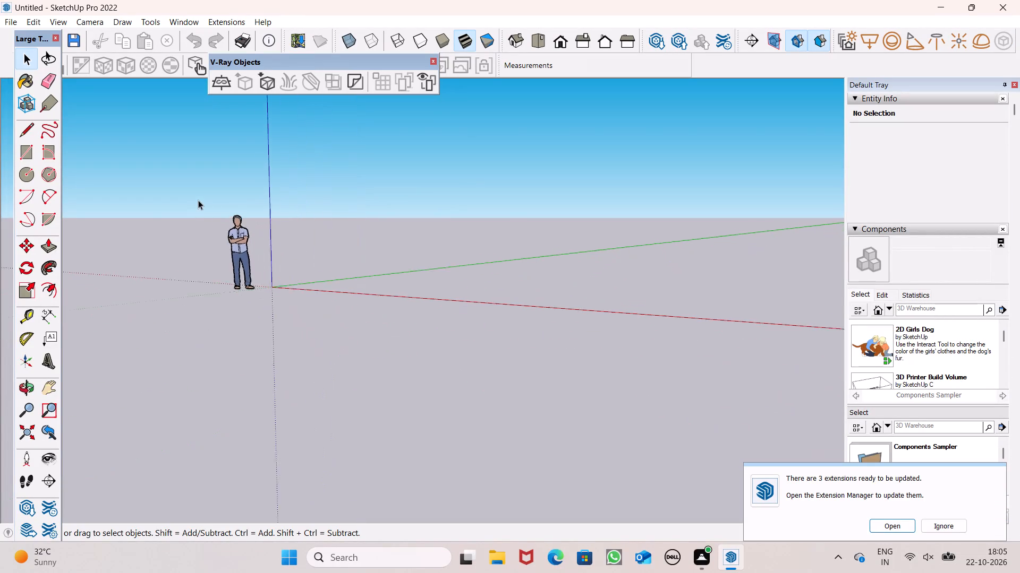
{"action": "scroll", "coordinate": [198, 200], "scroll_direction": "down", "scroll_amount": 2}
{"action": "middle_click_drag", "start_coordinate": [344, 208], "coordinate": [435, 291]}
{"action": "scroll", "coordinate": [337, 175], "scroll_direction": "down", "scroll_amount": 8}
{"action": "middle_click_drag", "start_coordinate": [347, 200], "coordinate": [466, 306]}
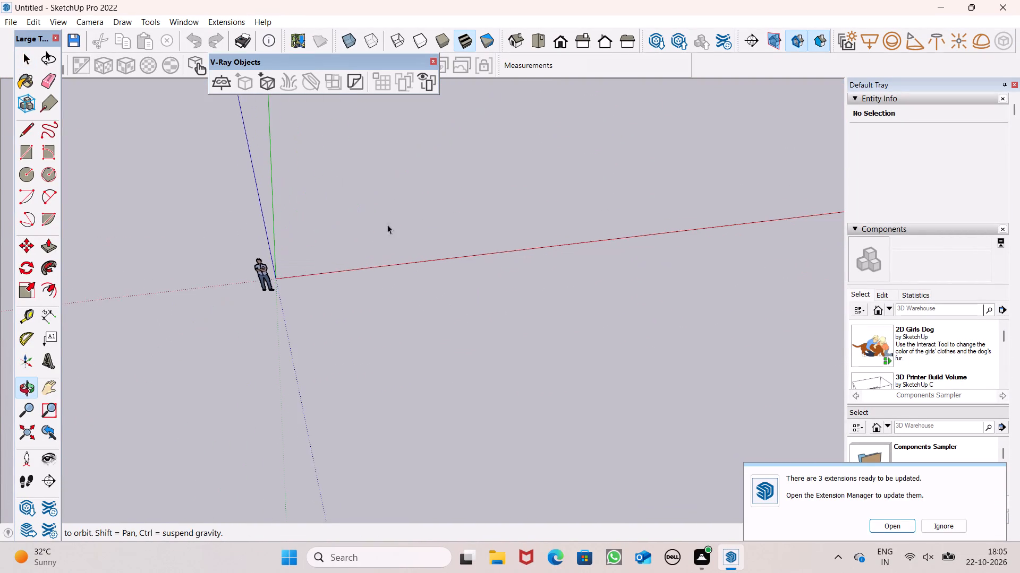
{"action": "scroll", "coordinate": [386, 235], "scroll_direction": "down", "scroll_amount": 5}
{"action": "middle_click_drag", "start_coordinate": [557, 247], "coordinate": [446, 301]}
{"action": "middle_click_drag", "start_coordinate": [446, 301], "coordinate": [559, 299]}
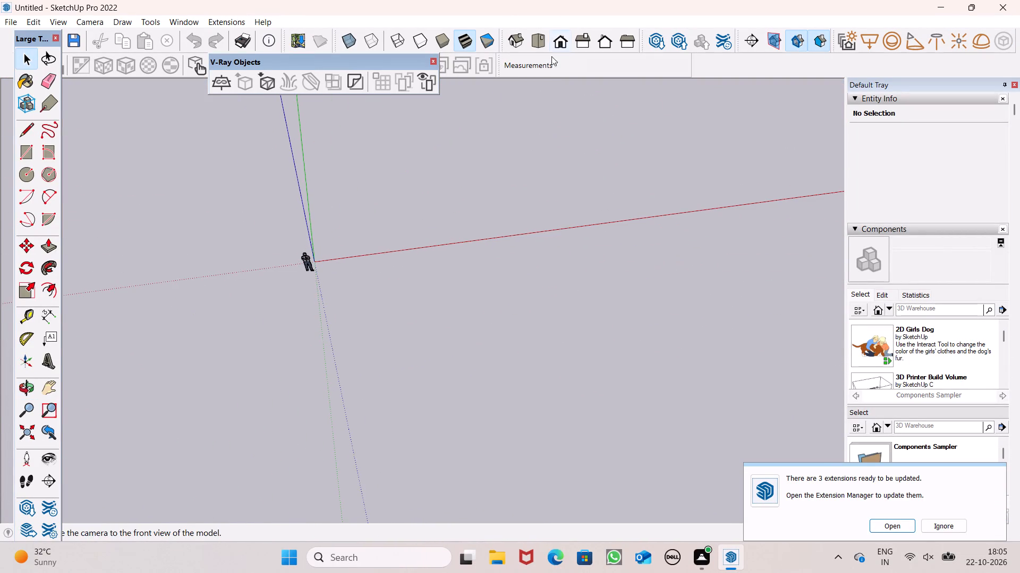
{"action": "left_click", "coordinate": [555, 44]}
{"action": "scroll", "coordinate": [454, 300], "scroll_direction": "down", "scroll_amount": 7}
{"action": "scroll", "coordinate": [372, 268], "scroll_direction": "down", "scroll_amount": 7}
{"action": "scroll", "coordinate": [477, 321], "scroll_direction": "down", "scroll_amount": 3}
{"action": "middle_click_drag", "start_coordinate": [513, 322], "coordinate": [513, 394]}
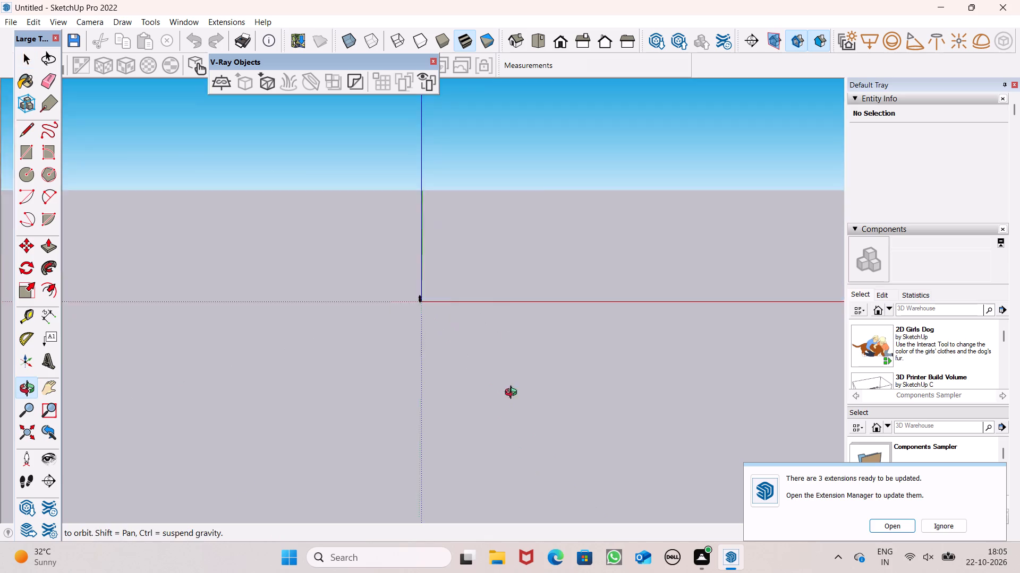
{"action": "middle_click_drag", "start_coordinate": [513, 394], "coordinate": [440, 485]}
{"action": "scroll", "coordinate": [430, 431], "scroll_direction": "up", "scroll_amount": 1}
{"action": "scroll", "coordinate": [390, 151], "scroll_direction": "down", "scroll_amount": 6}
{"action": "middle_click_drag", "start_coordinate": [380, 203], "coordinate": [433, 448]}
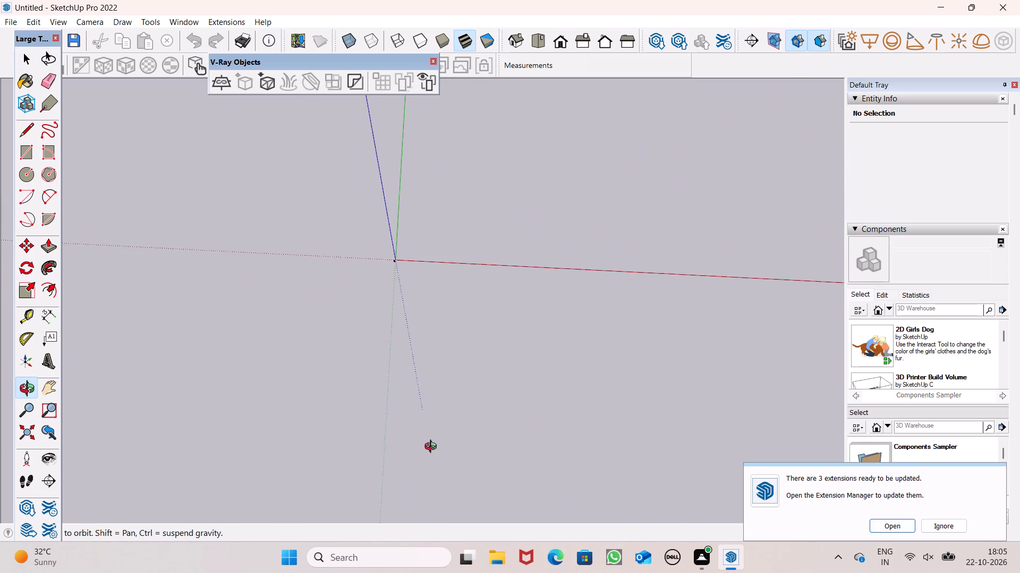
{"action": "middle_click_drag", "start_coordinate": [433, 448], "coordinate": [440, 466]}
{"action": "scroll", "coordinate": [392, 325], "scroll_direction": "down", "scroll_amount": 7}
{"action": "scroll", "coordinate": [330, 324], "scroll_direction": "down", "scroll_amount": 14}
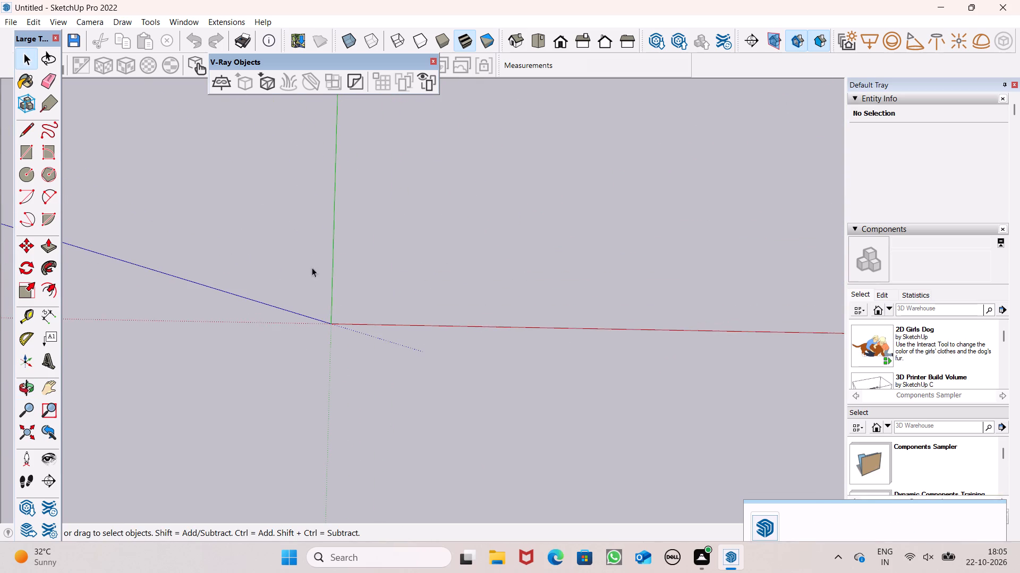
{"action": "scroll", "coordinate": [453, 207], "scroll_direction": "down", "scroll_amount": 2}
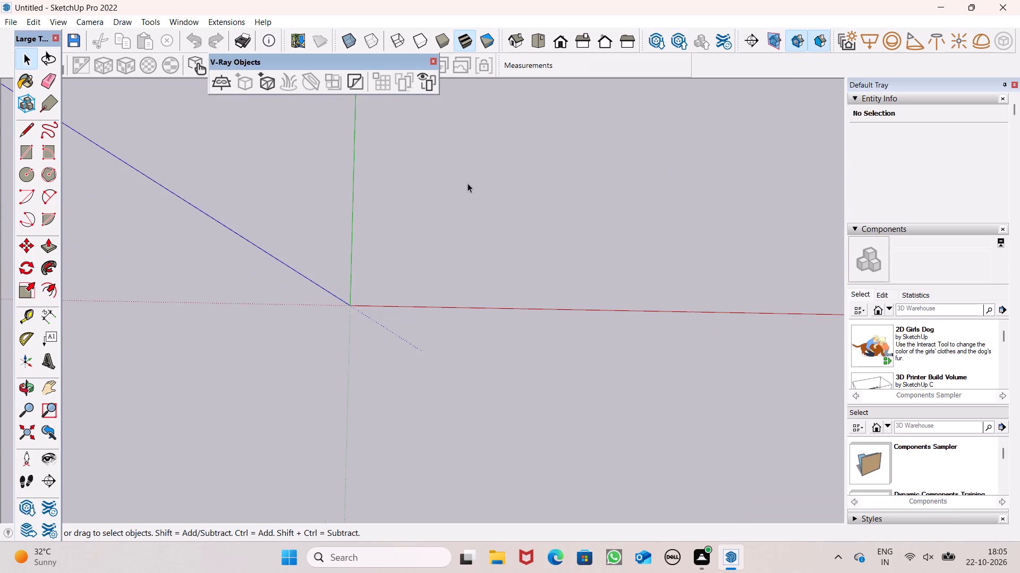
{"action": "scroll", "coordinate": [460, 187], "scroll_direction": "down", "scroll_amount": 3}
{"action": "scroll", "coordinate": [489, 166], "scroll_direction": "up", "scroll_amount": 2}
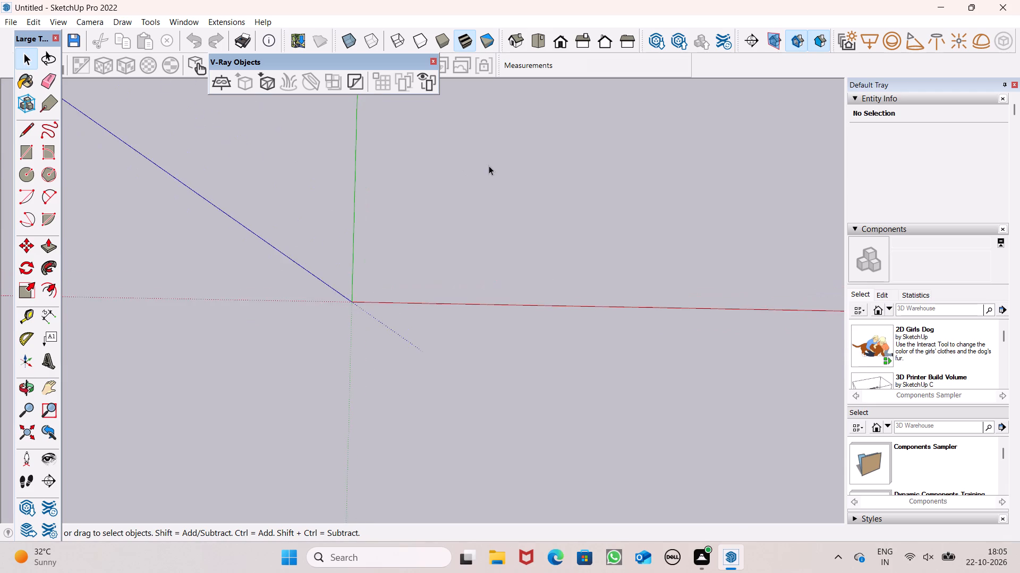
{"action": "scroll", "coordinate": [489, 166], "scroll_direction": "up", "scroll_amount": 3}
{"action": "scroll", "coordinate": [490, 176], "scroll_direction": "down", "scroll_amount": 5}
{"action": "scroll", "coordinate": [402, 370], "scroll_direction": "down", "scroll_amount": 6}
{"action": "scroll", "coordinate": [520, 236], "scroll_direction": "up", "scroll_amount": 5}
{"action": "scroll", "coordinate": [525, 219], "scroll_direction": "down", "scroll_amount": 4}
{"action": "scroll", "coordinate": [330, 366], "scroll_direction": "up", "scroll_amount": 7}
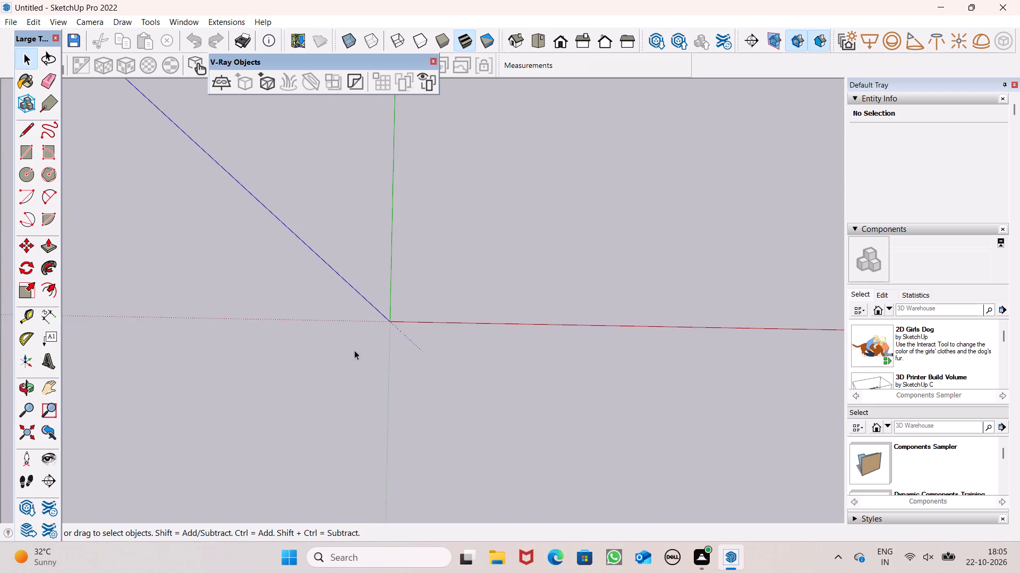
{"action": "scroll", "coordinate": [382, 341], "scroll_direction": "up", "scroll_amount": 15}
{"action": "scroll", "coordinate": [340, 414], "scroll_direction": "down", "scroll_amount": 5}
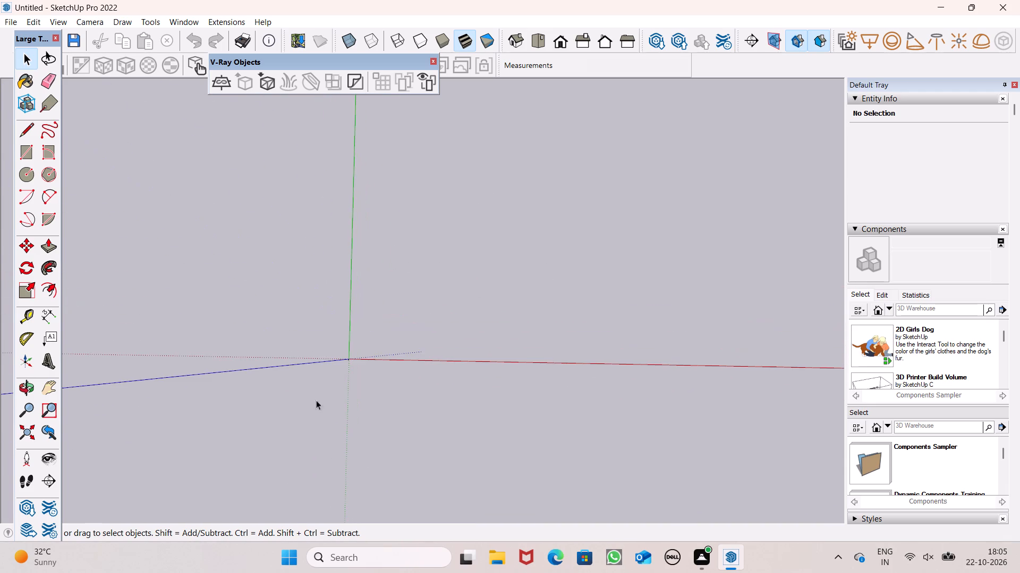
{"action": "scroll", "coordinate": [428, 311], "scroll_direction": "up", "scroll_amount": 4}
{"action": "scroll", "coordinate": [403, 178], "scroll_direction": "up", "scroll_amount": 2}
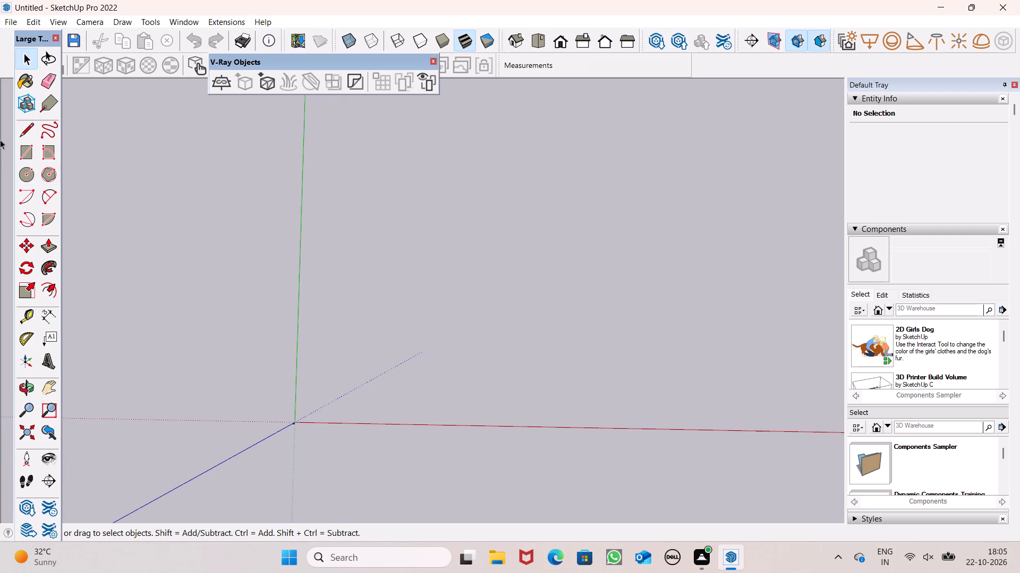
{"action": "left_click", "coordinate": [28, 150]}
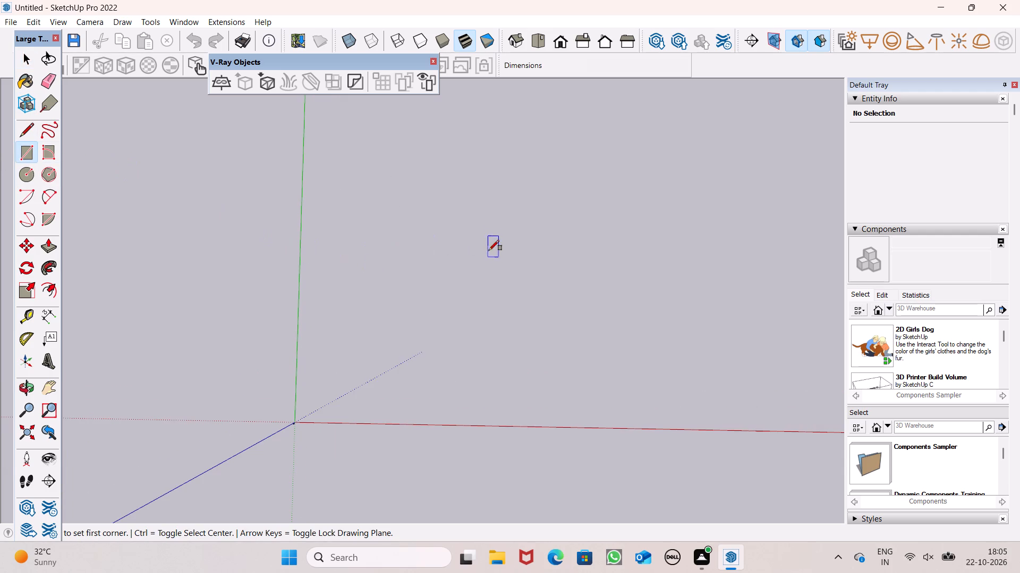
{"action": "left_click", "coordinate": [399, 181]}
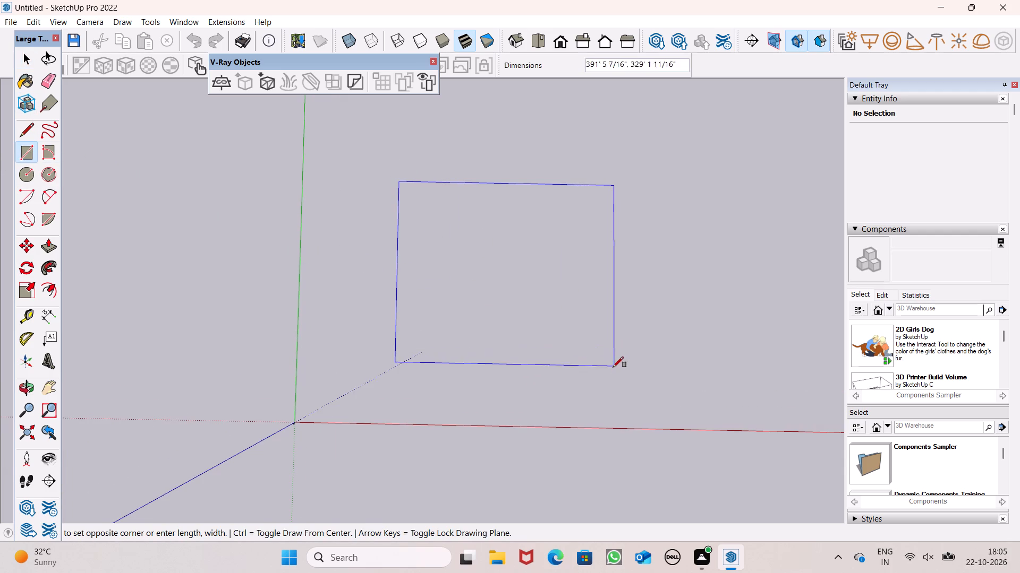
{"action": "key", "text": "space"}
Draw a 30' by 30' rectangle on the ground plane, between the green and red axes.
{"action": "scroll", "coordinate": [615, 300], "scroll_direction": "down", "scroll_amount": 7}
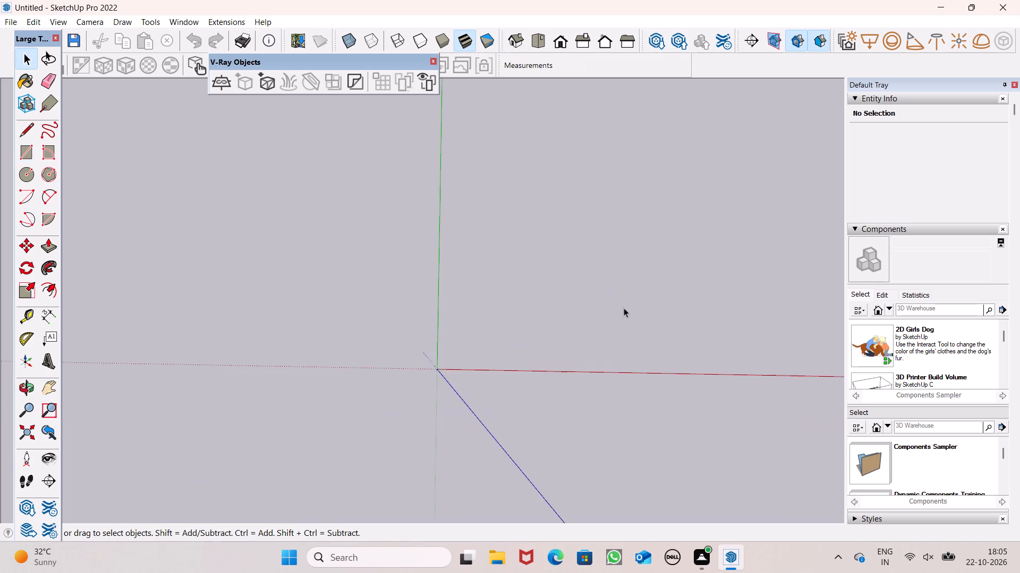
{"action": "scroll", "coordinate": [372, 401], "scroll_direction": "up", "scroll_amount": 7}
{"action": "scroll", "coordinate": [572, 312], "scroll_direction": "up", "scroll_amount": 7}
{"action": "scroll", "coordinate": [482, 338], "scroll_direction": "up", "scroll_amount": 8}
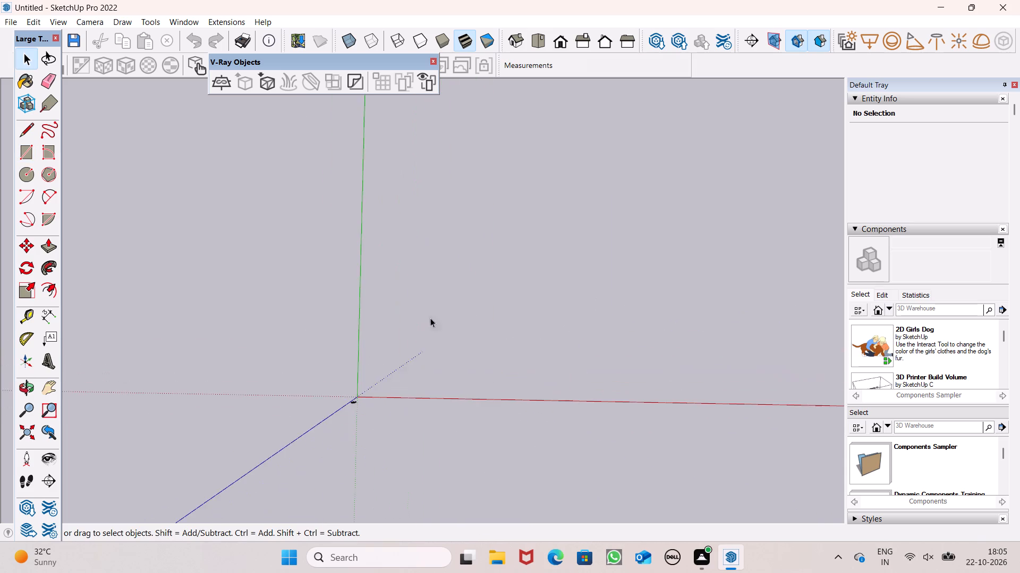
{"action": "scroll", "coordinate": [416, 311], "scroll_direction": "up", "scroll_amount": 6}
{"action": "scroll", "coordinate": [413, 292], "scroll_direction": "down", "scroll_amount": 1}
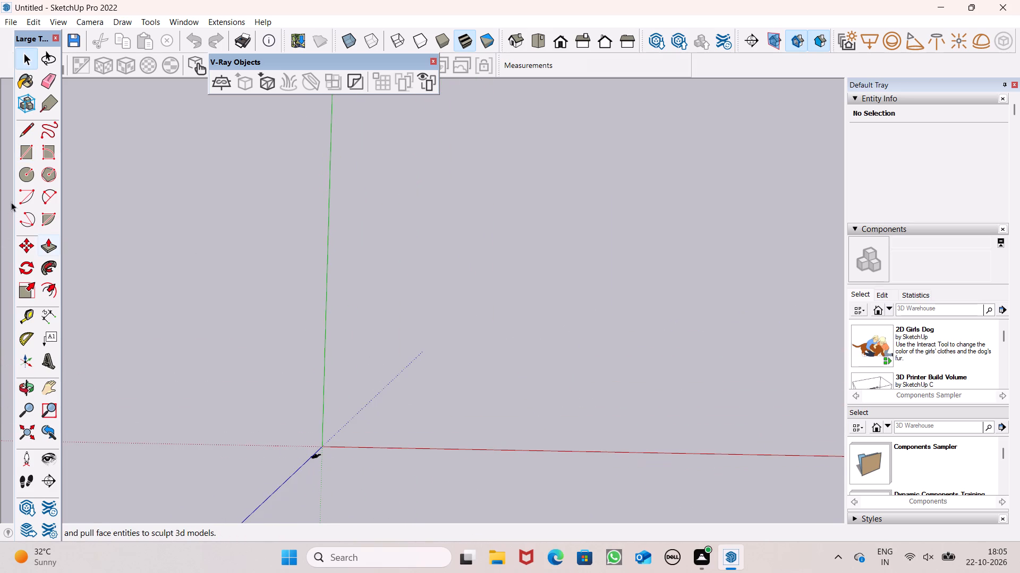
{"action": "left_click", "coordinate": [23, 142]}
{"action": "left_click", "coordinate": [379, 157]}
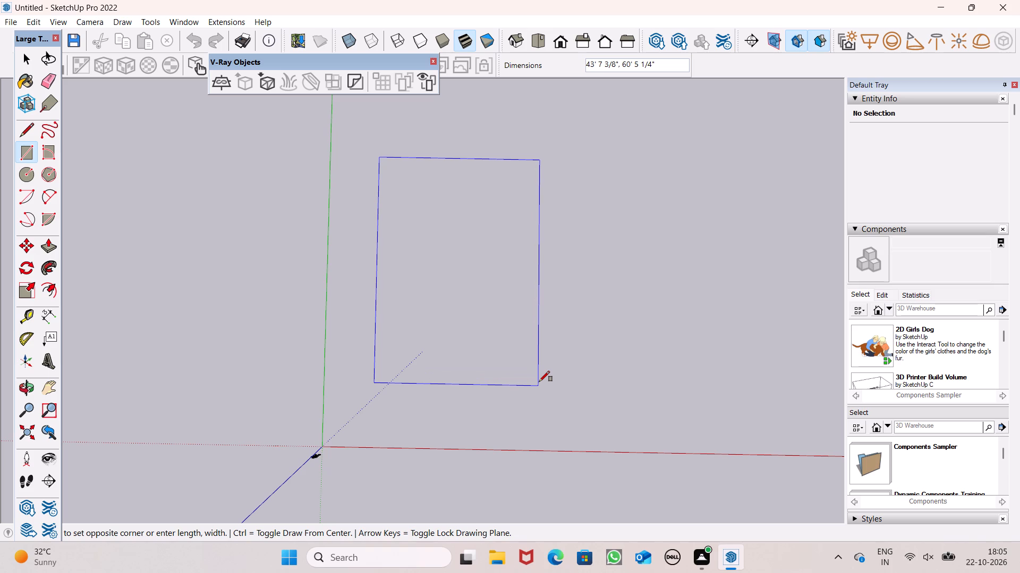
{"action": "type", "text": "30',30'"}
{"action": "key", "text": "Return"}
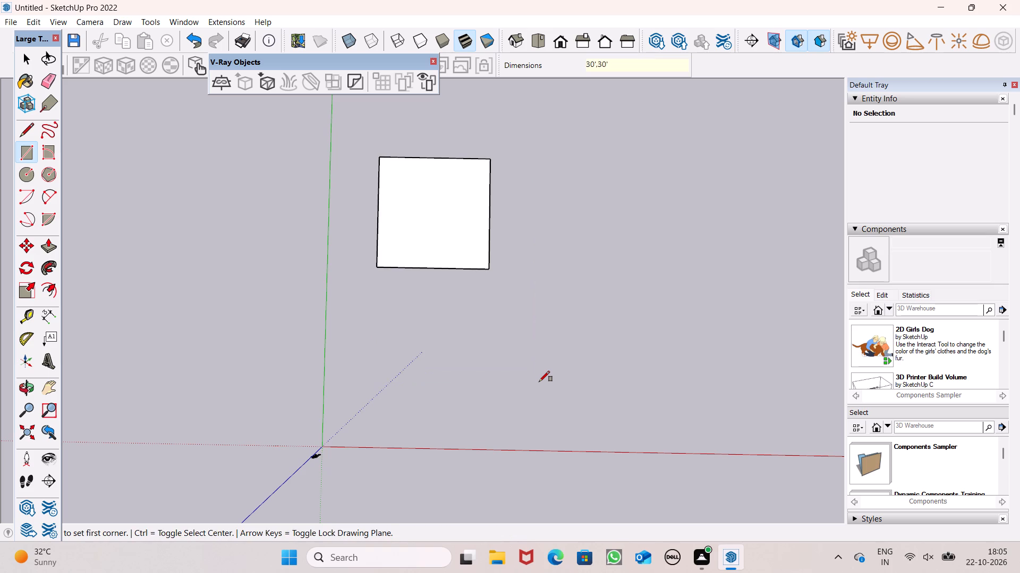
{"action": "key", "text": "space"}
Move the square face across the ground closer to the red axis and clear the selection.
{"action": "double_click", "coordinate": [423, 246]}
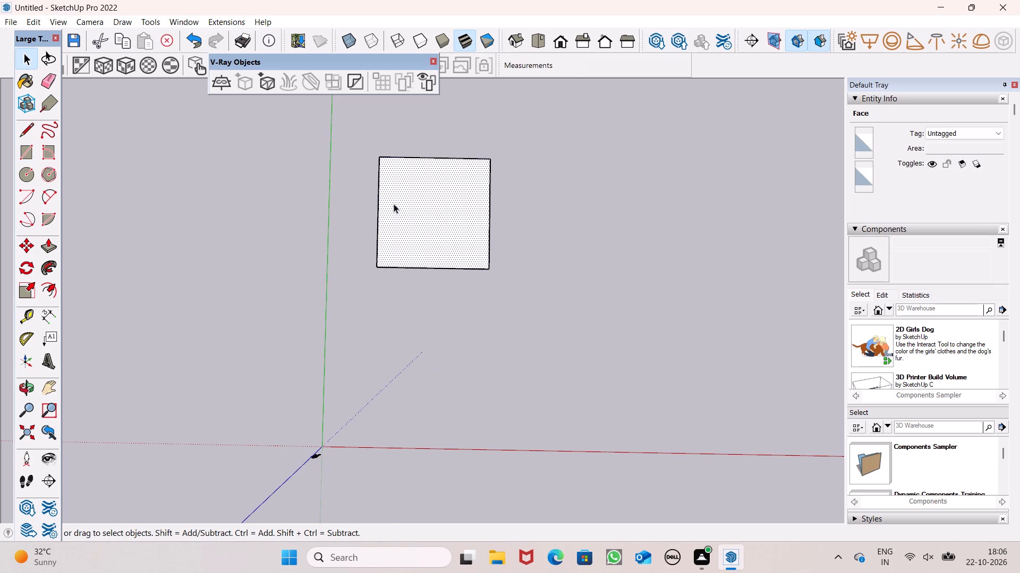
{"action": "key", "text": "m"}
{"action": "key", "text": "Return"}
{"action": "left_click_drag", "start_coordinate": [408, 230], "coordinate": [441, 322]}
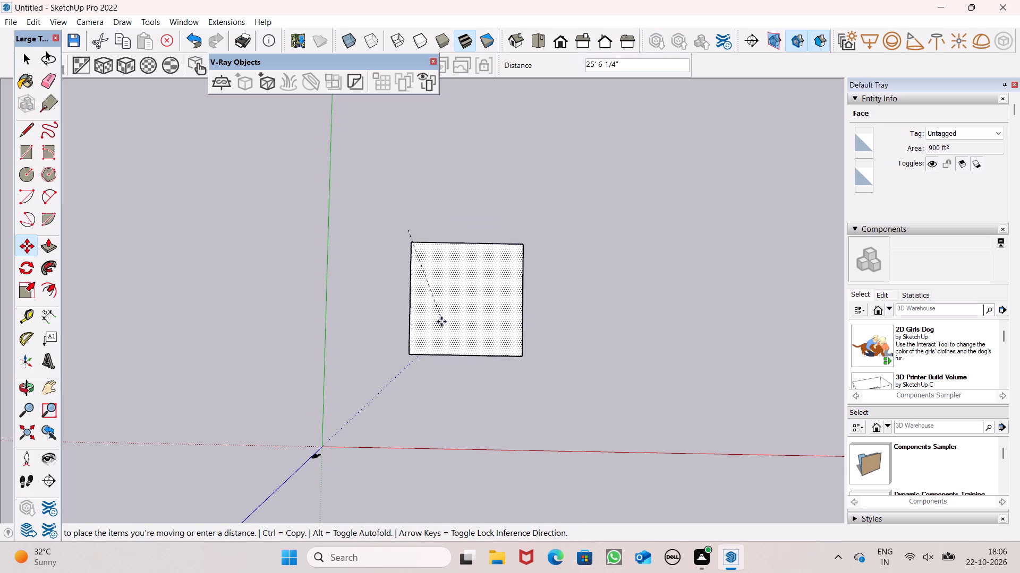
{"action": "left_click_drag", "start_coordinate": [441, 322], "coordinate": [445, 338]}
{"action": "key", "text": "space"}
{"action": "left_click", "coordinate": [599, 312]}
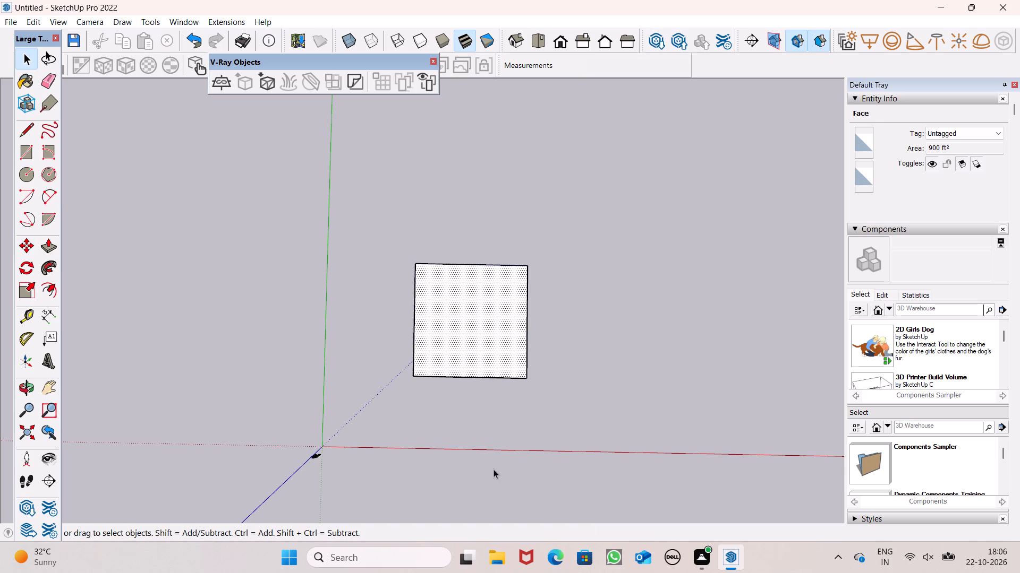
Push/Pull the square face up by 9" to form a slab.
{"action": "middle_click_drag", "start_coordinate": [493, 470], "coordinate": [524, 168]}
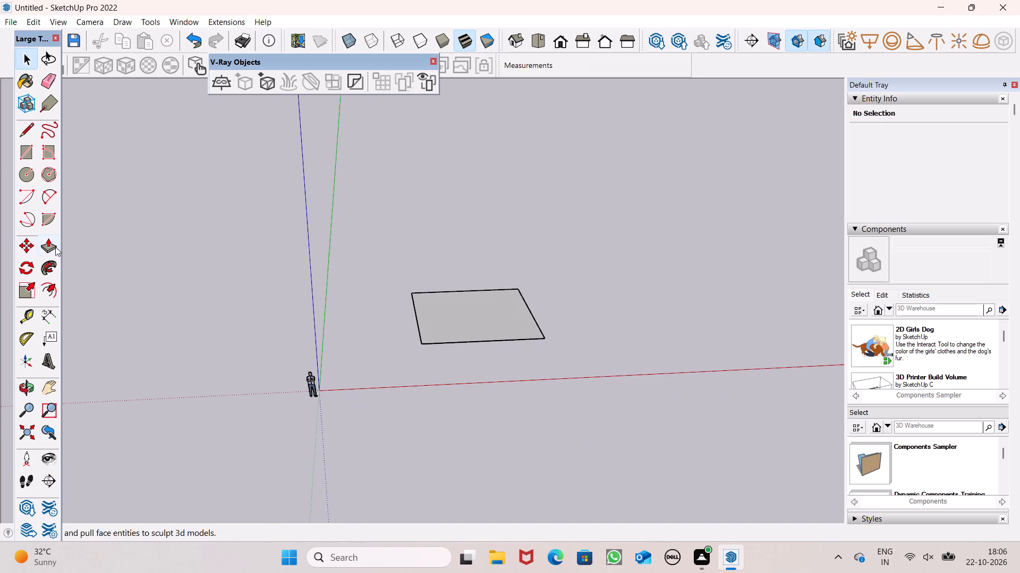
{"action": "left_click", "coordinate": [55, 246]}
{"action": "scroll", "coordinate": [419, 346], "scroll_direction": "up", "scroll_amount": 4}
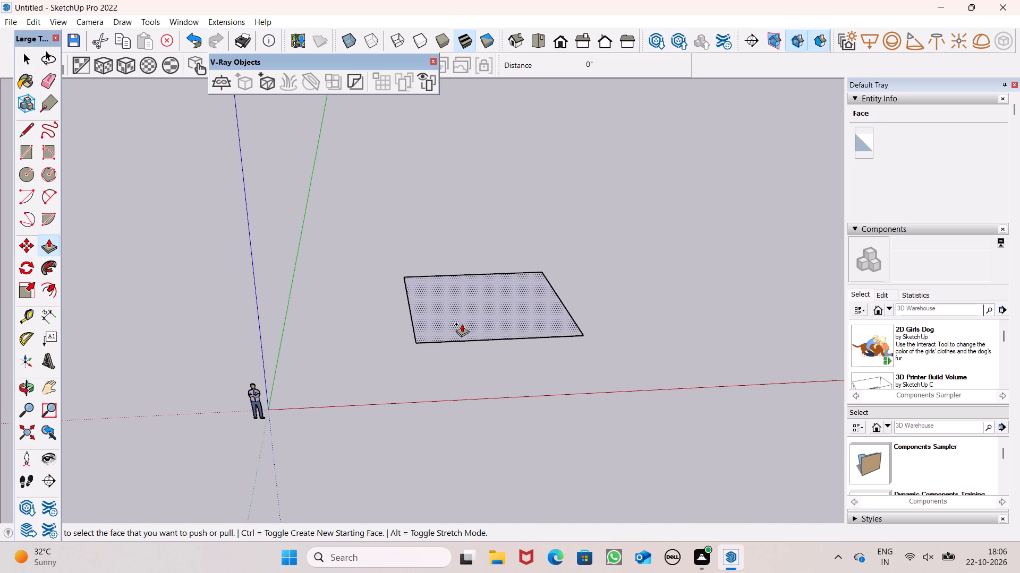
{"action": "left_click_drag", "start_coordinate": [462, 325], "coordinate": [462, 314]}
{"action": "key", "text": "9"}
{"action": "key", "text": "shift+quotedbl"}
{"action": "key", "text": "Return"}
{"action": "key", "text": "space"}
Offset the outline of the slab's top face inward by 9" to mark the wall thickness.
{"action": "scroll", "coordinate": [543, 323], "scroll_direction": "down", "scroll_amount": 2}
{"action": "middle_click_drag", "start_coordinate": [565, 387], "coordinate": [561, 561]}
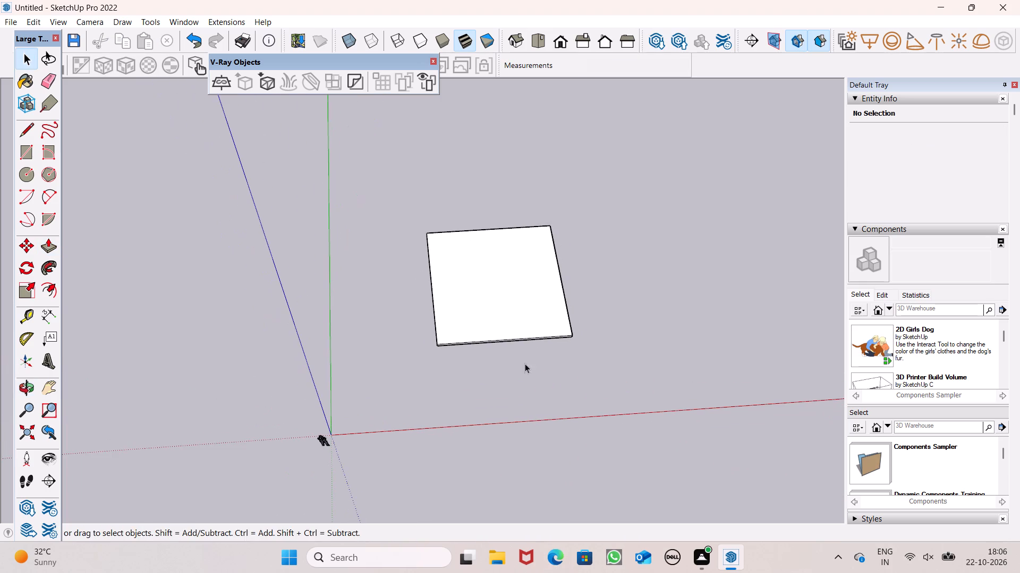
{"action": "middle_click_drag", "start_coordinate": [597, 376], "coordinate": [581, 453]}
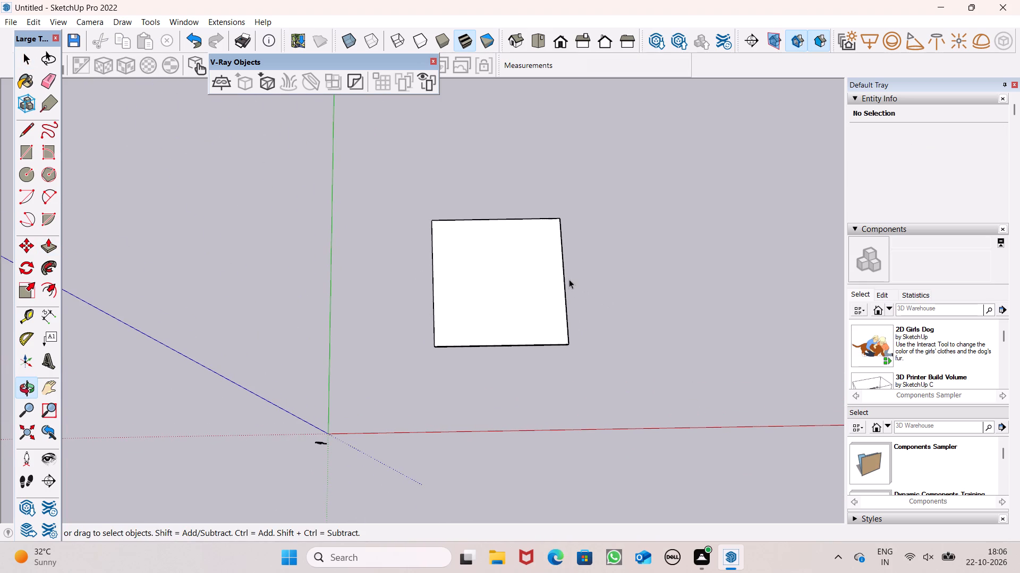
{"action": "scroll", "coordinate": [568, 279], "scroll_direction": "up", "scroll_amount": 1}
{"action": "middle_click_drag", "start_coordinate": [618, 326], "coordinate": [606, 355]}
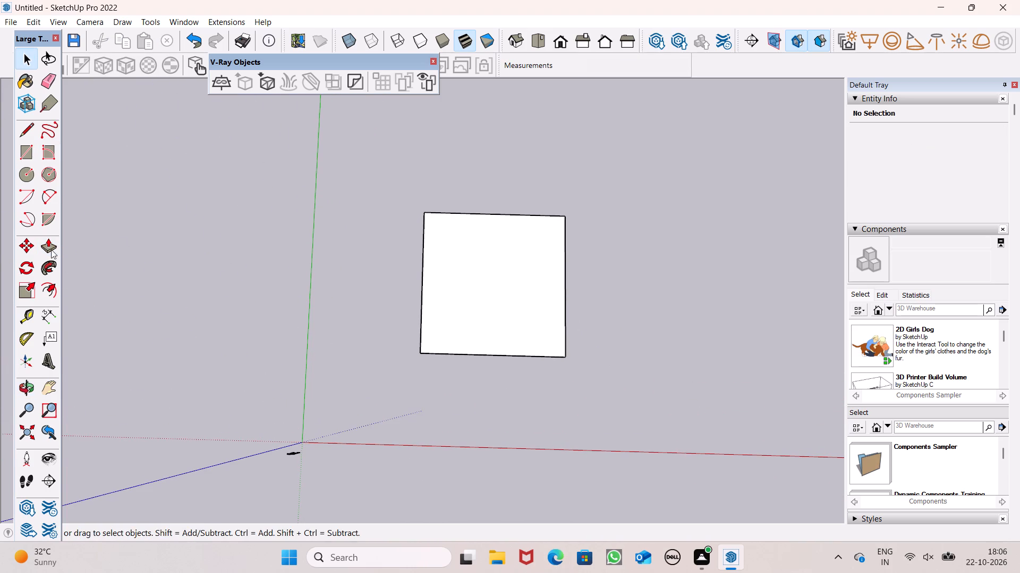
{"action": "left_click_drag", "start_coordinate": [47, 296], "coordinate": [121, 280]}
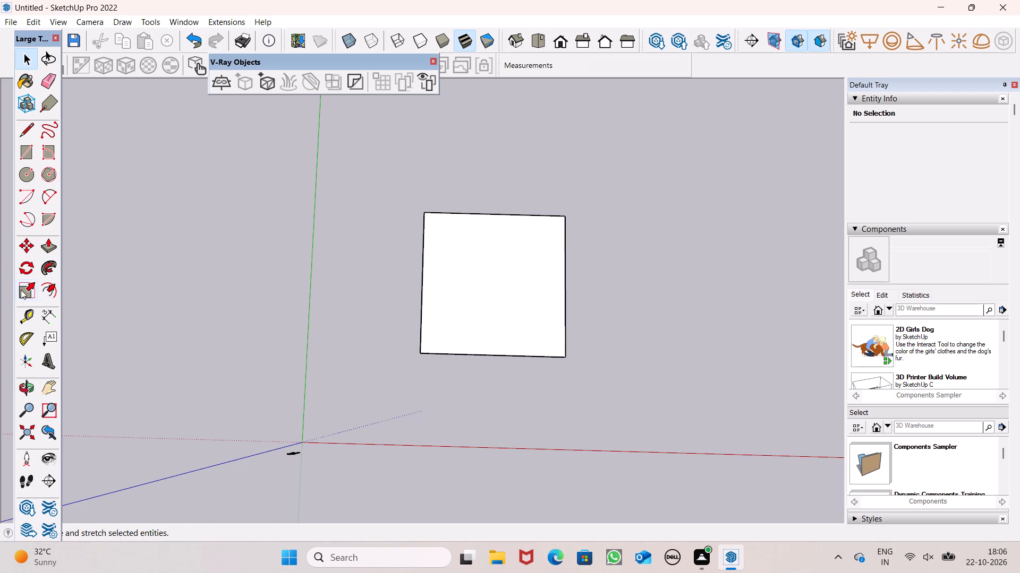
{"action": "left_click", "coordinate": [57, 283]}
{"action": "left_click_drag", "start_coordinate": [478, 218], "coordinate": [478, 224]}
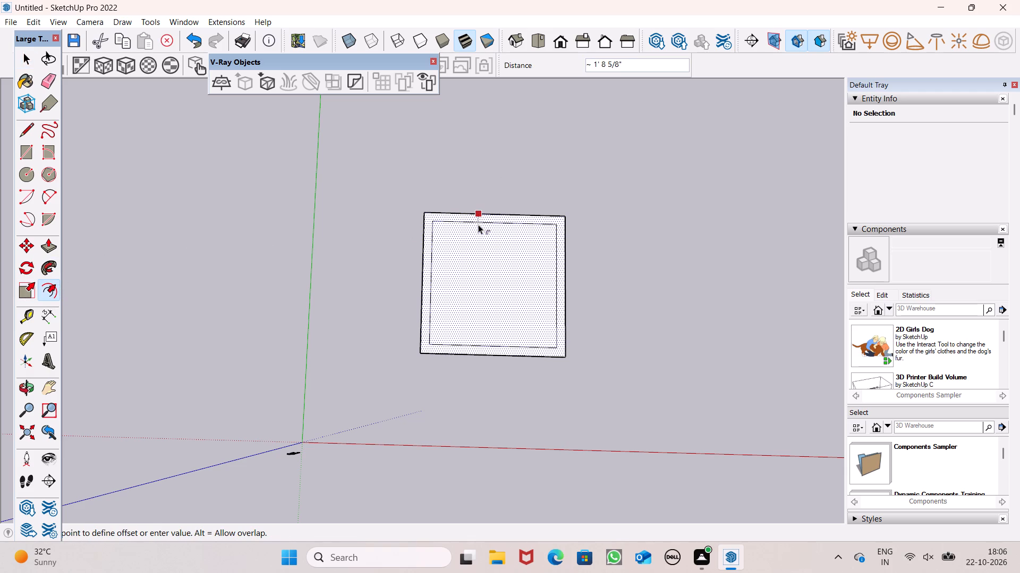
{"action": "left_click_drag", "start_coordinate": [478, 224], "coordinate": [479, 222]}
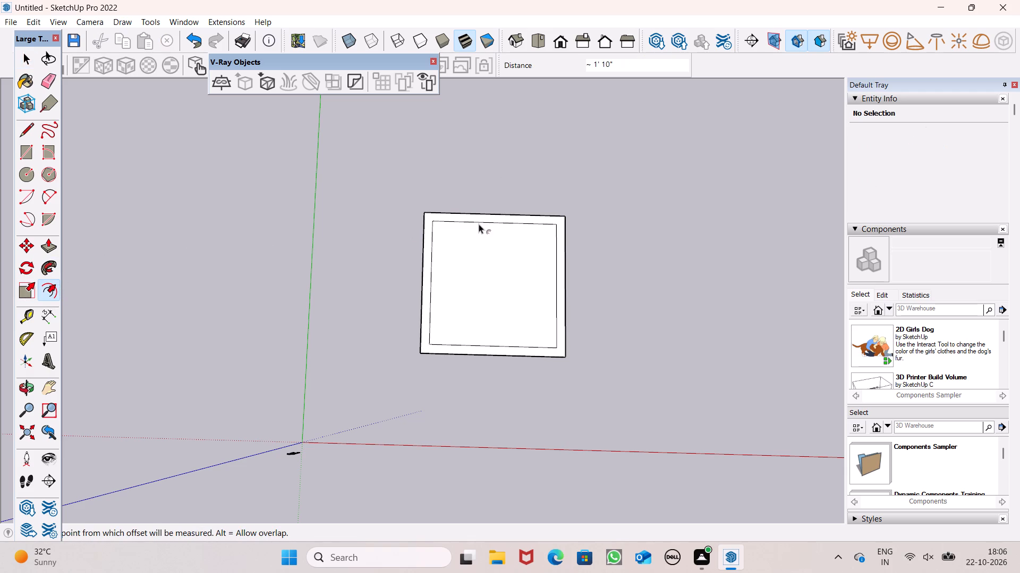
{"action": "type", "text": "9\""}
{"action": "key", "text": "Return"}
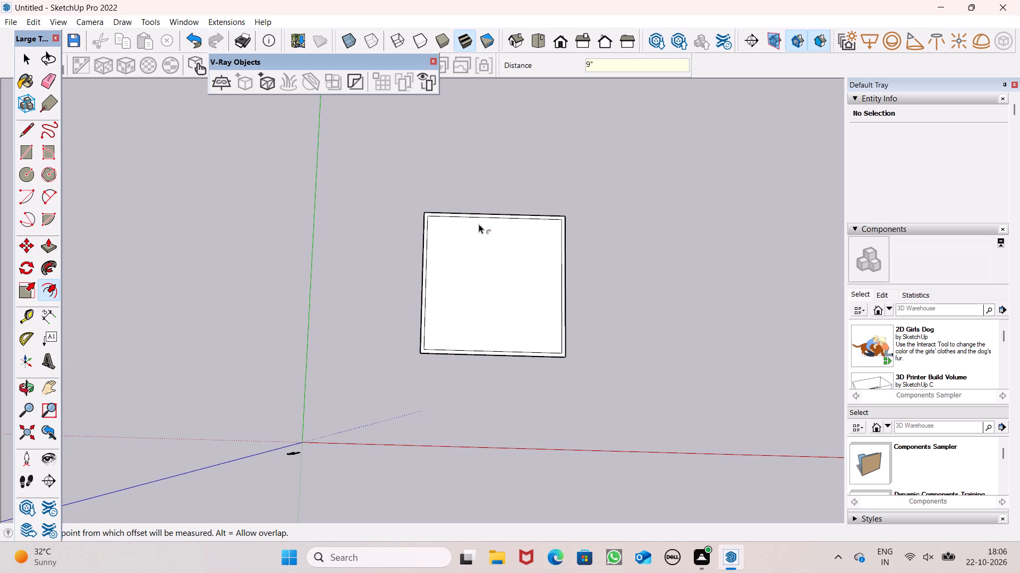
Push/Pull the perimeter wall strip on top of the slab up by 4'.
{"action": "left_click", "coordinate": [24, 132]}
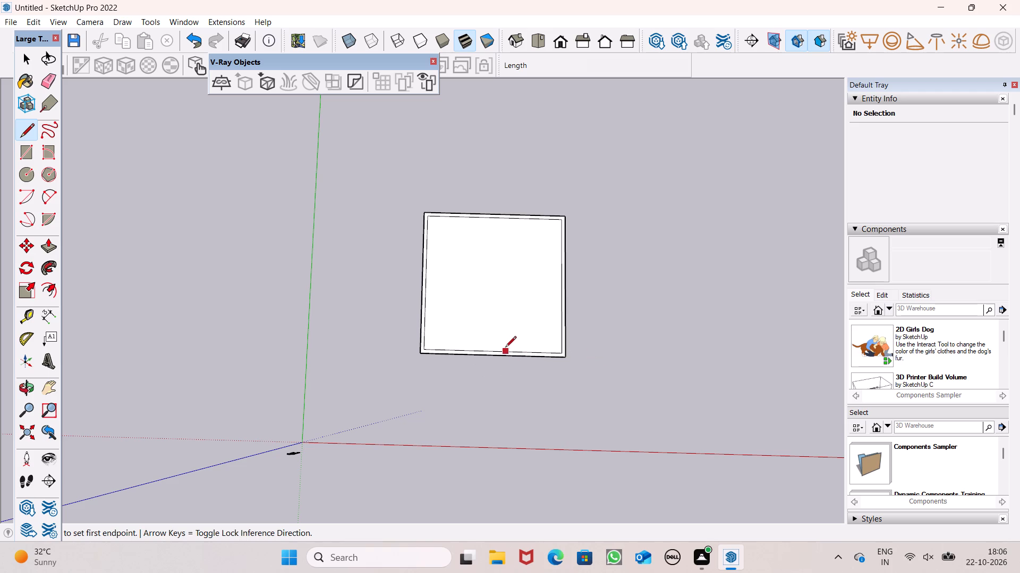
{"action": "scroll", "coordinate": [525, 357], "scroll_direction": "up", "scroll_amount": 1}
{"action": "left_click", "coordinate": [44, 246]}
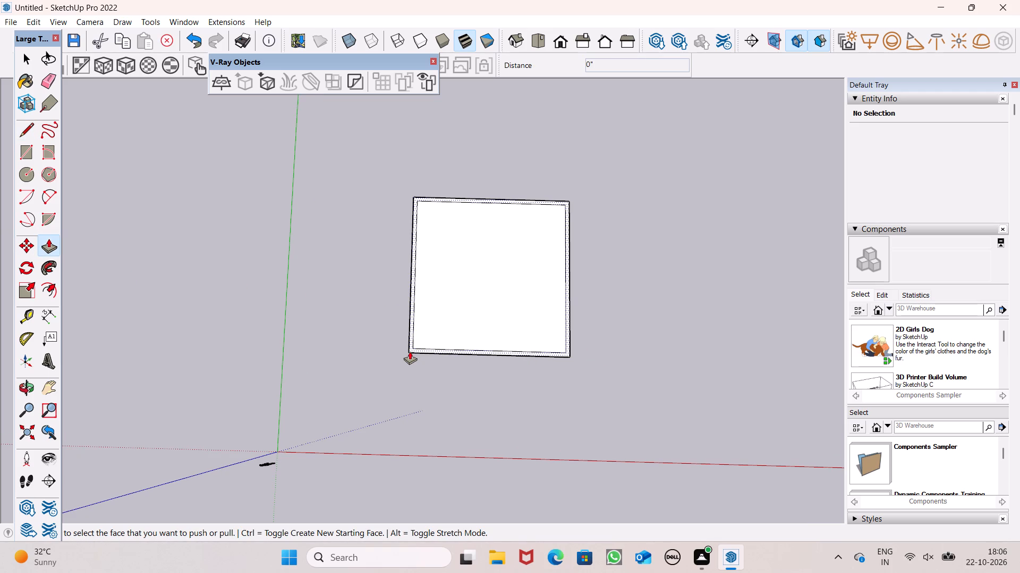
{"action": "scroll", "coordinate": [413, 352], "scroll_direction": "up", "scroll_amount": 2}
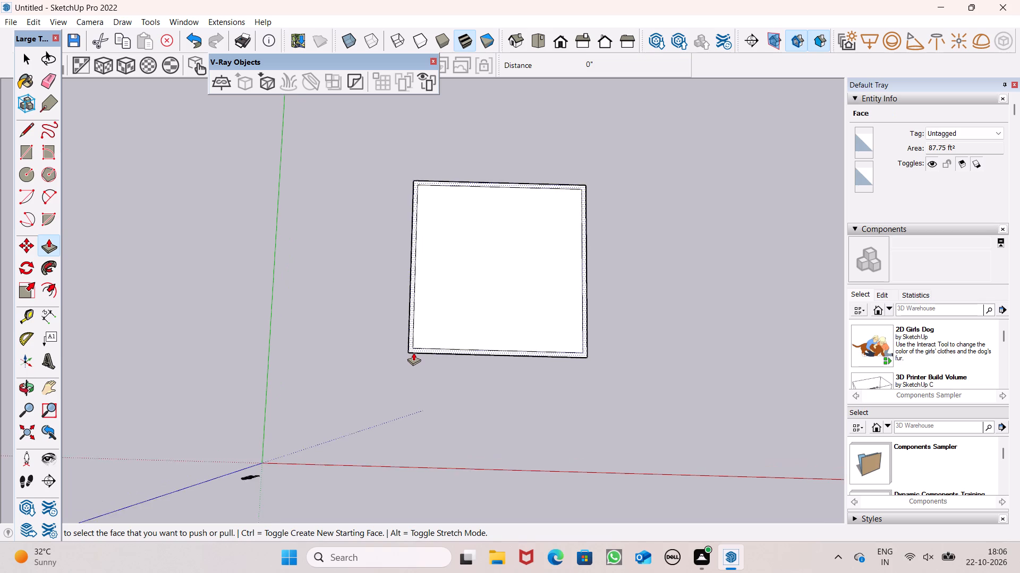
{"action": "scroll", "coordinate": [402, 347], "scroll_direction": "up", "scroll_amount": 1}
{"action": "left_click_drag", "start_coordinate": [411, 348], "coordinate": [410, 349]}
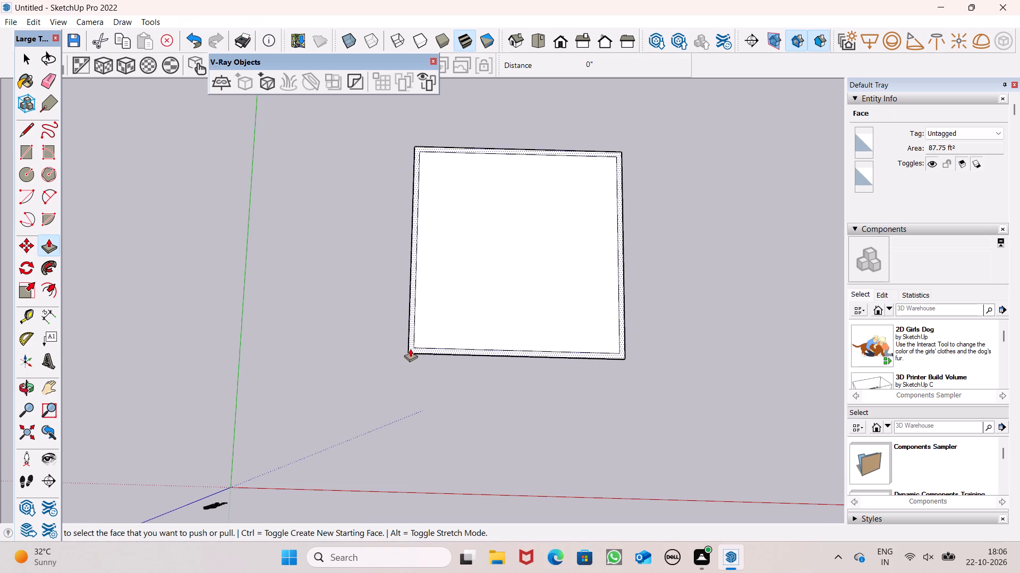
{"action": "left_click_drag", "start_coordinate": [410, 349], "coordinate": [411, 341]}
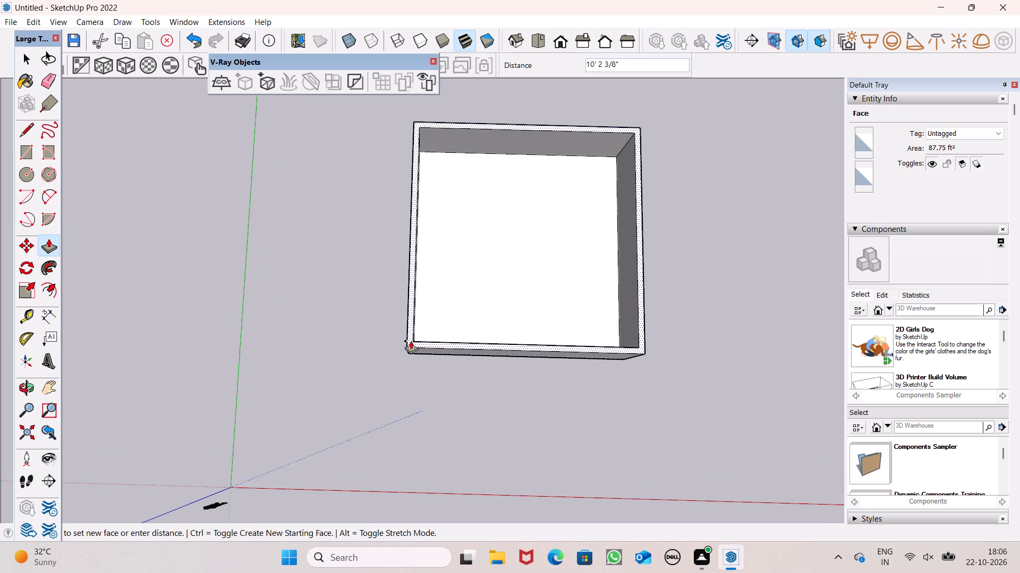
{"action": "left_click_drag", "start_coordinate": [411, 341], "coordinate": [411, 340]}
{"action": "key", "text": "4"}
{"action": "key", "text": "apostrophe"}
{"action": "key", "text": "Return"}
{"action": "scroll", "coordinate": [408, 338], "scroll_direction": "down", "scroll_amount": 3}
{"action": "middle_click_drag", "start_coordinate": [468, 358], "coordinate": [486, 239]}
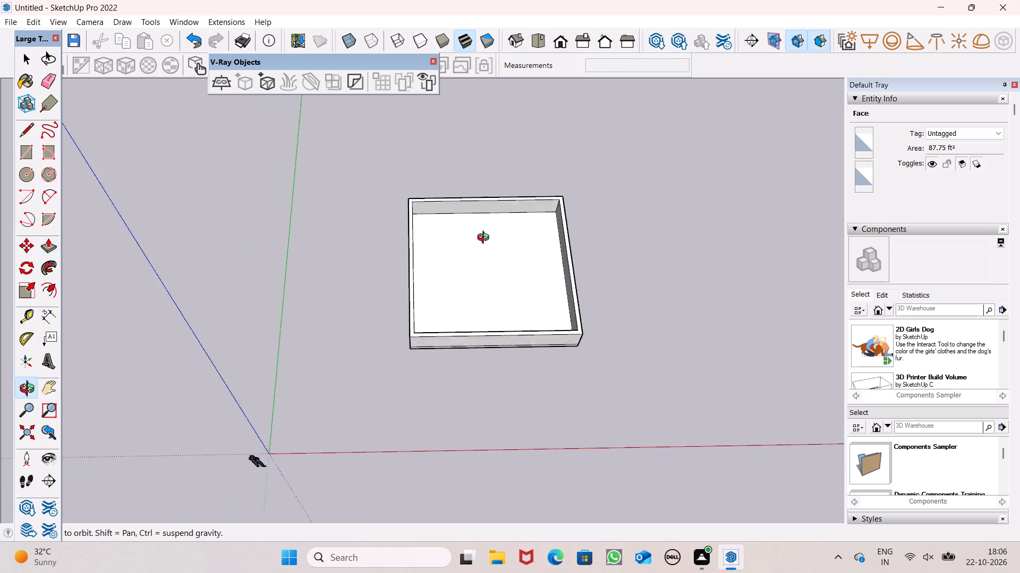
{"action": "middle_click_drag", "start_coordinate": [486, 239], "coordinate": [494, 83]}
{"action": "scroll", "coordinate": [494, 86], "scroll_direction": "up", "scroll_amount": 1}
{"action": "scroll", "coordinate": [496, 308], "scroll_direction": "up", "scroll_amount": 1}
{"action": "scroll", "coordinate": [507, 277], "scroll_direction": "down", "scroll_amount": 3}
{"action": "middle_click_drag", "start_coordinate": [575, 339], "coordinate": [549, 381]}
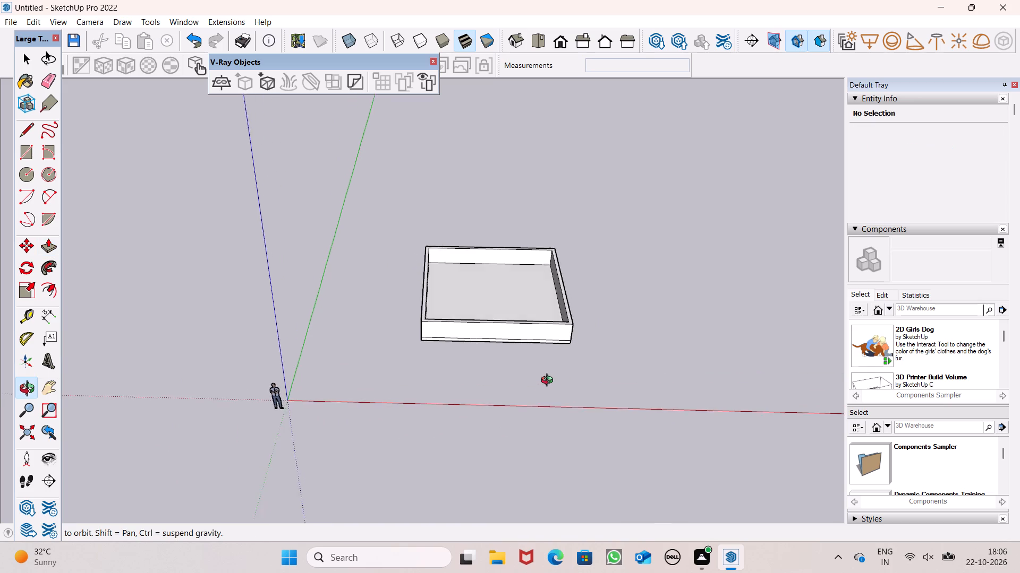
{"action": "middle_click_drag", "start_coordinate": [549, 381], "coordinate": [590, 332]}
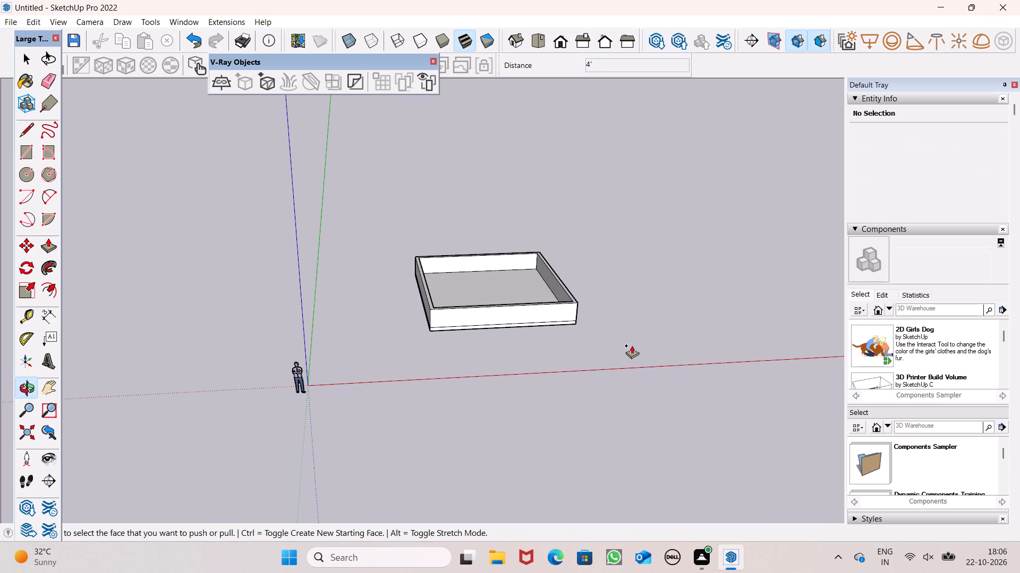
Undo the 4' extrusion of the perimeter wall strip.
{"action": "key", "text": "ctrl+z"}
Push/Pull the perimeter wall strip on the slab up by 3'.
{"action": "scroll", "coordinate": [437, 314], "scroll_direction": "up", "scroll_amount": 8}
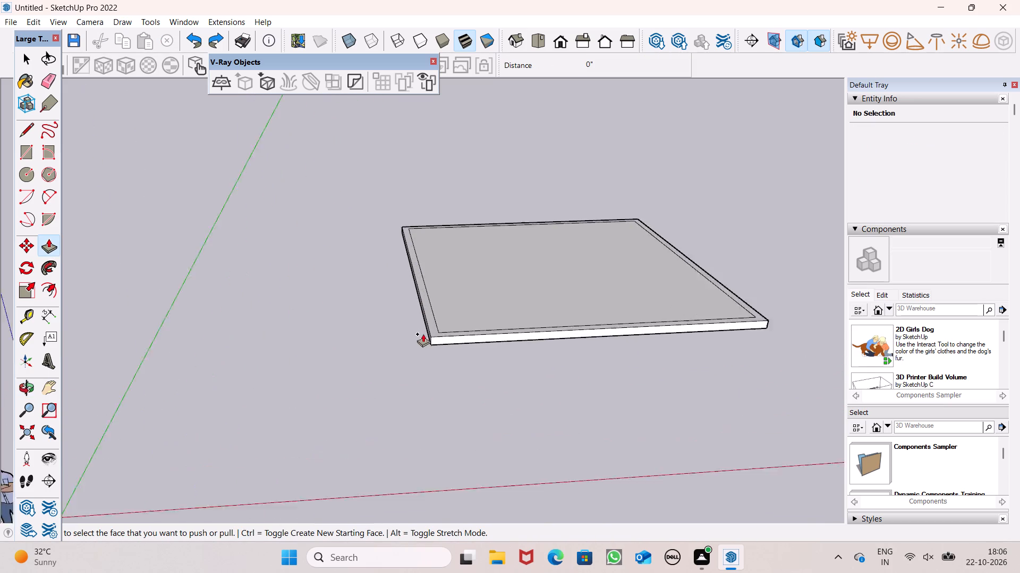
{"action": "scroll", "coordinate": [423, 334], "scroll_direction": "up", "scroll_amount": 5}
{"action": "left_click_drag", "start_coordinate": [443, 333], "coordinate": [447, 302]}
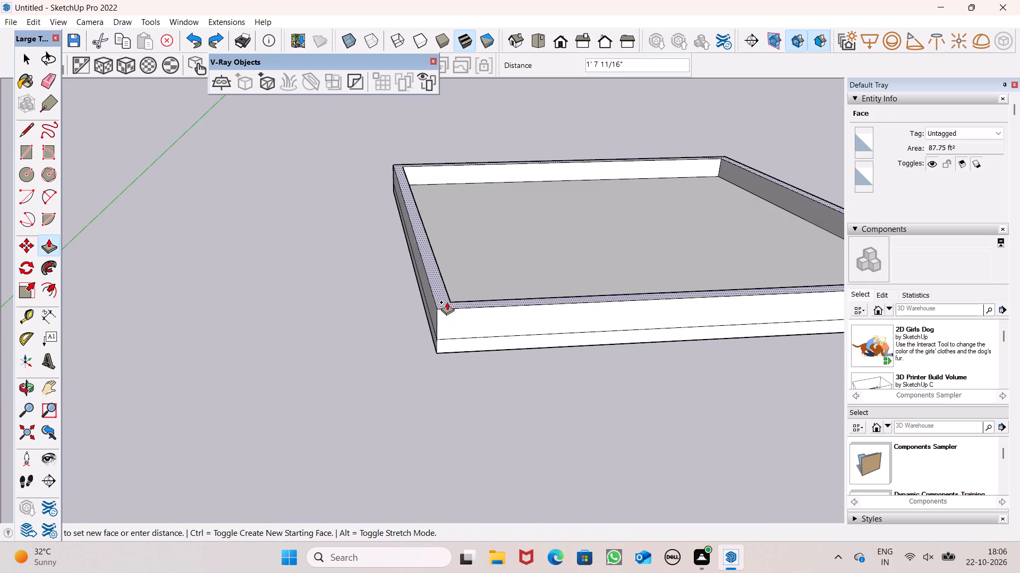
{"action": "left_click_drag", "start_coordinate": [447, 302], "coordinate": [447, 299]}
{"action": "key", "text": "3"}
{"action": "key", "text": "apostrophe"}
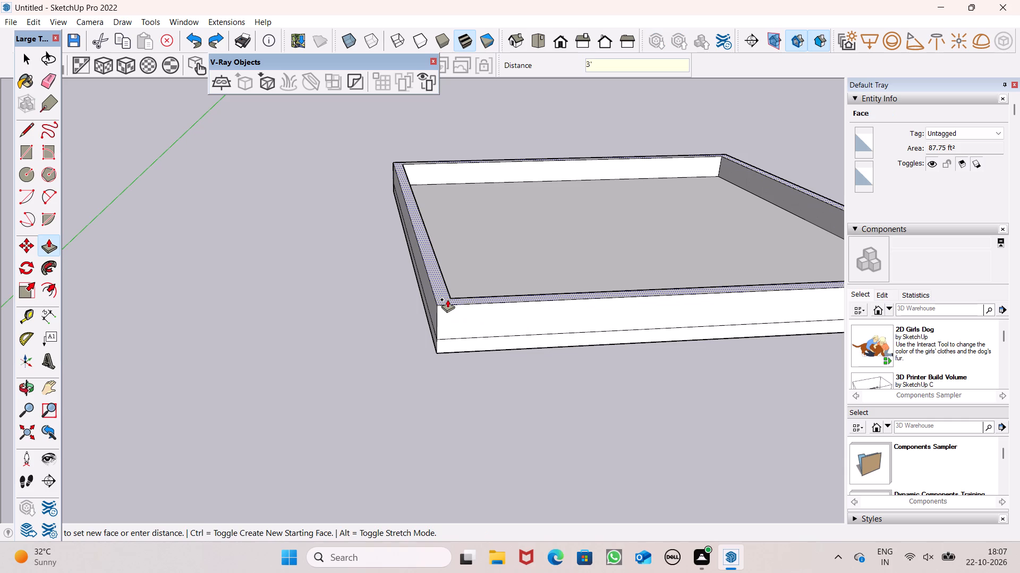
{"action": "left_click_drag", "start_coordinate": [447, 299], "coordinate": [448, 299]}
{"action": "key", "text": "Return"}
Push/Pull the slab's side face below the wall nearest the red axis outward by about 6' 1".
{"action": "scroll", "coordinate": [446, 293], "scroll_direction": "down", "scroll_amount": 4}
{"action": "middle_click_drag", "start_coordinate": [518, 328], "coordinate": [513, 350]}
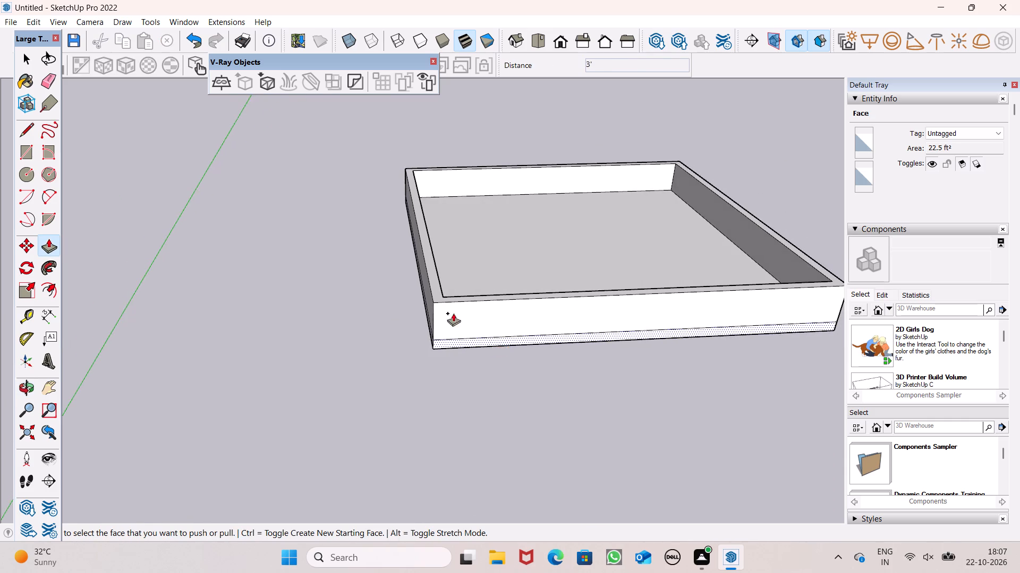
{"action": "scroll", "coordinate": [364, 294], "scroll_direction": "down", "scroll_amount": 4}
{"action": "scroll", "coordinate": [452, 312], "scroll_direction": "down", "scroll_amount": 3}
{"action": "middle_click_drag", "start_coordinate": [503, 353], "coordinate": [495, 380]}
{"action": "scroll", "coordinate": [474, 296], "scroll_direction": "down", "scroll_amount": 1}
{"action": "scroll", "coordinate": [559, 334], "scroll_direction": "up", "scroll_amount": 4}
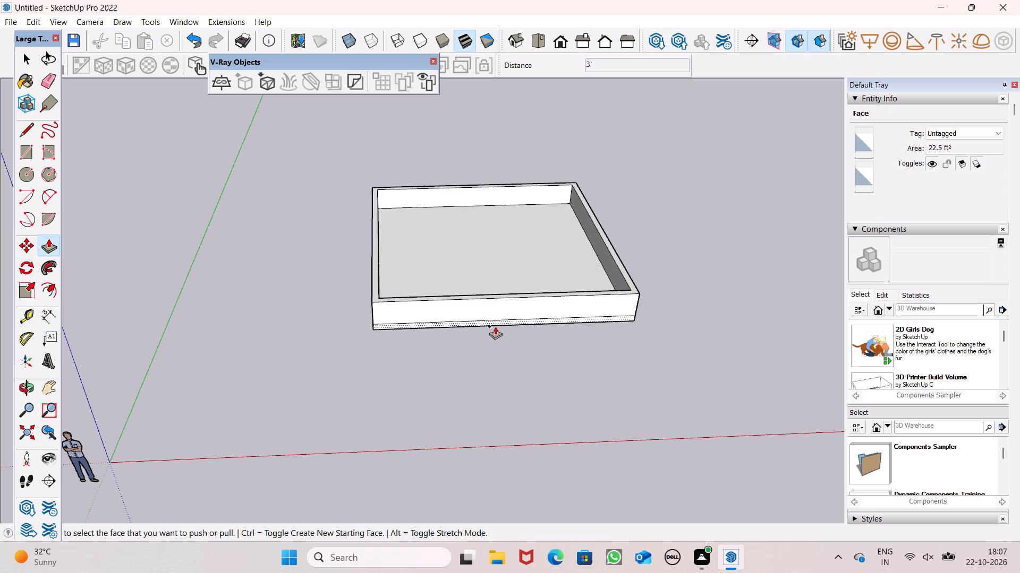
{"action": "left_click_drag", "start_coordinate": [432, 326], "coordinate": [431, 359]}
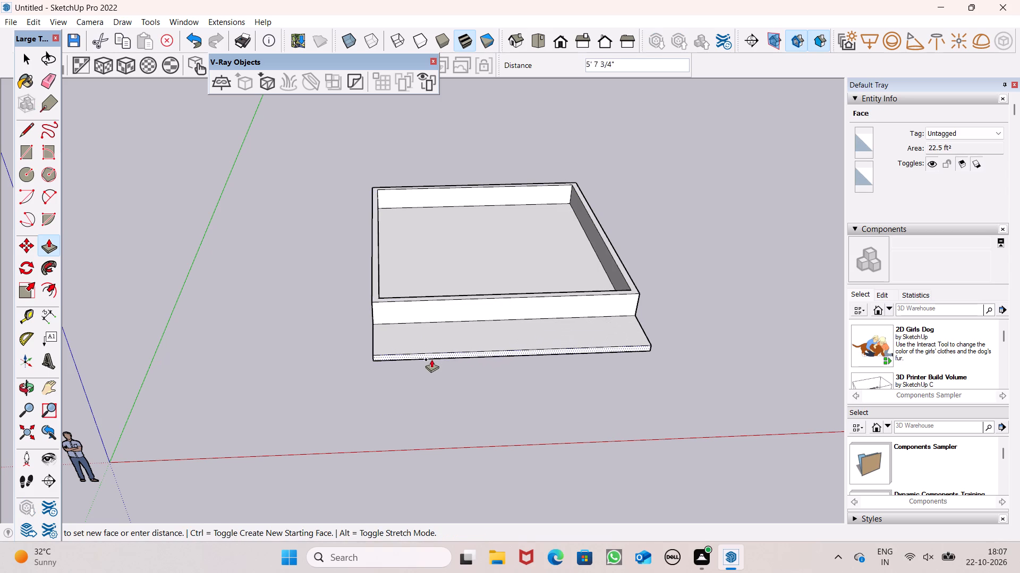
{"action": "left_click_drag", "start_coordinate": [431, 359], "coordinate": [431, 360]}
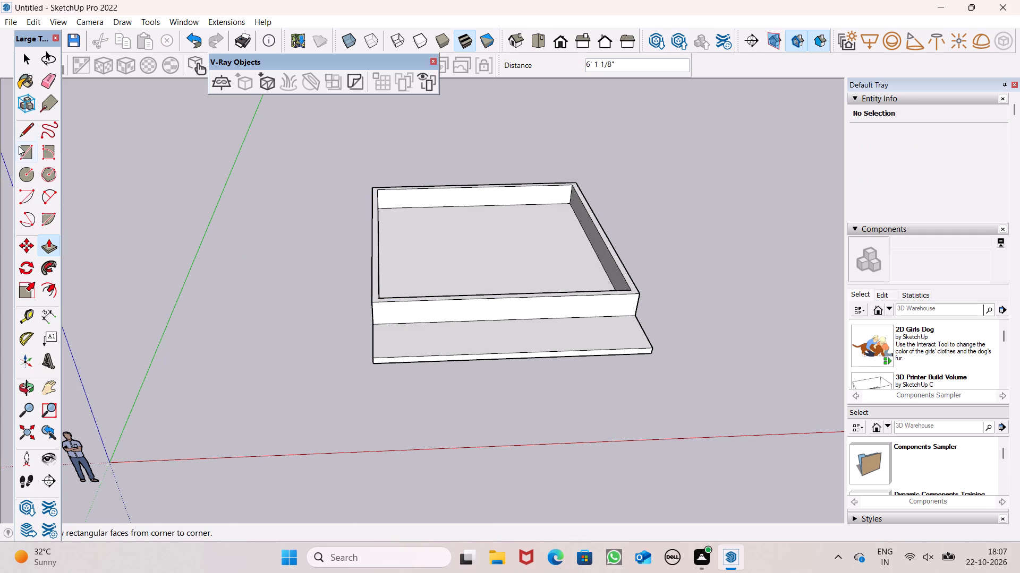
Place a guide about 11' 11" inside the wall farthest from the green axis, plus a parallel one 6" farther from that wall.
{"action": "left_click", "coordinate": [24, 293]}
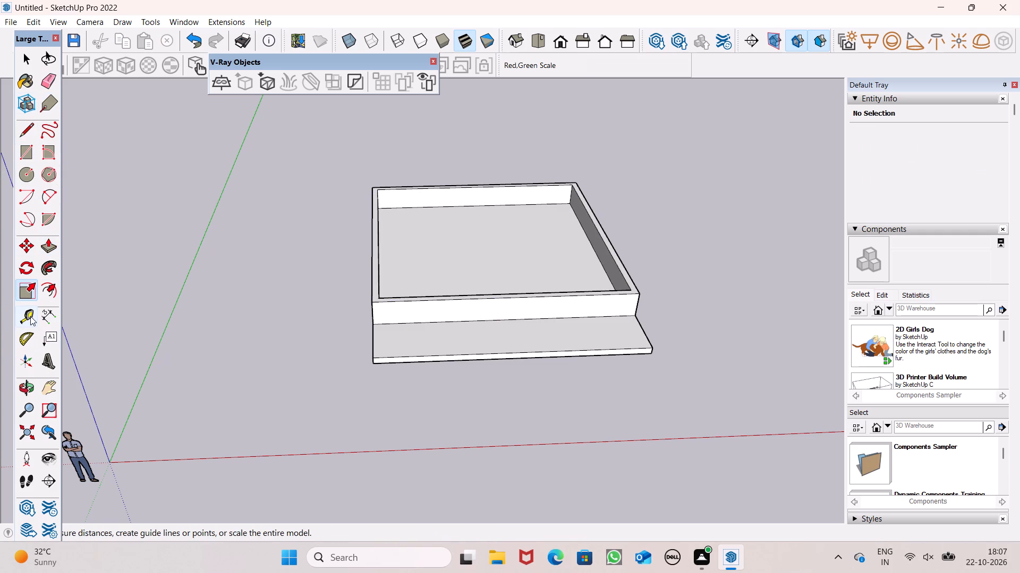
{"action": "left_click", "coordinate": [30, 316]}
{"action": "middle_click_drag", "start_coordinate": [496, 359], "coordinate": [496, 421]}
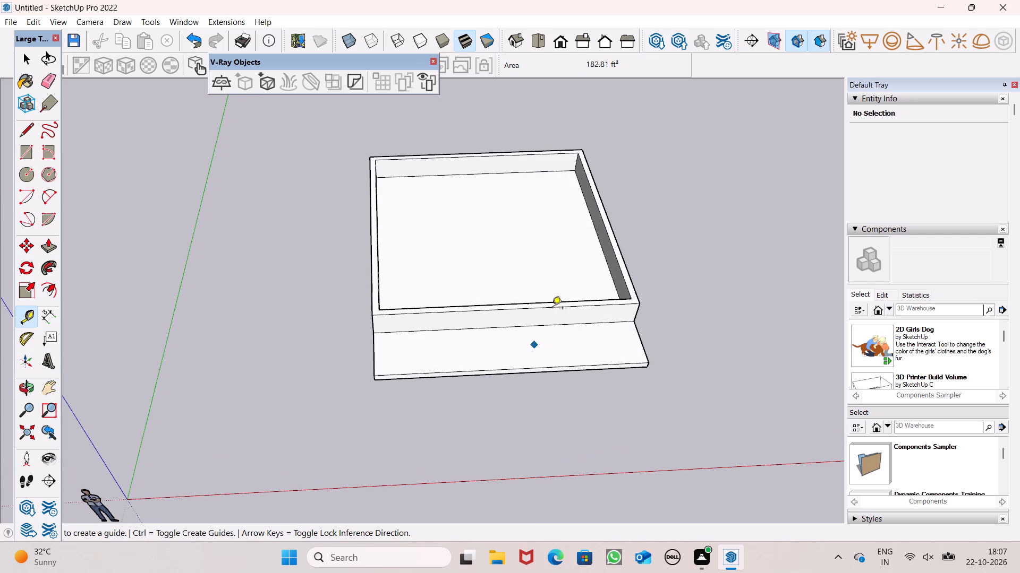
{"action": "left_click", "coordinate": [606, 262]}
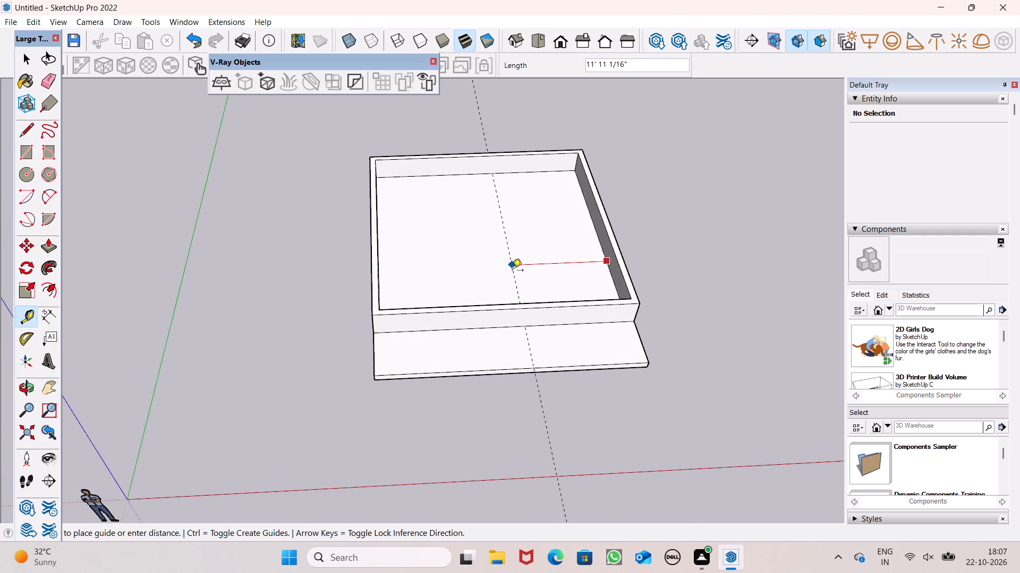
{"action": "left_click", "coordinate": [512, 271]}
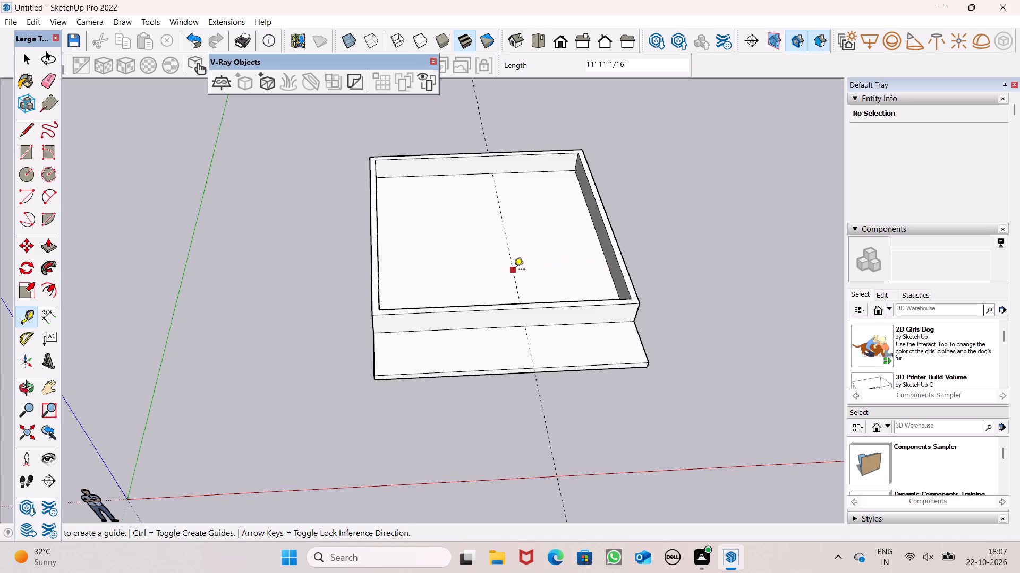
{"action": "left_click", "coordinate": [514, 270]}
{"action": "key", "text": "6"}
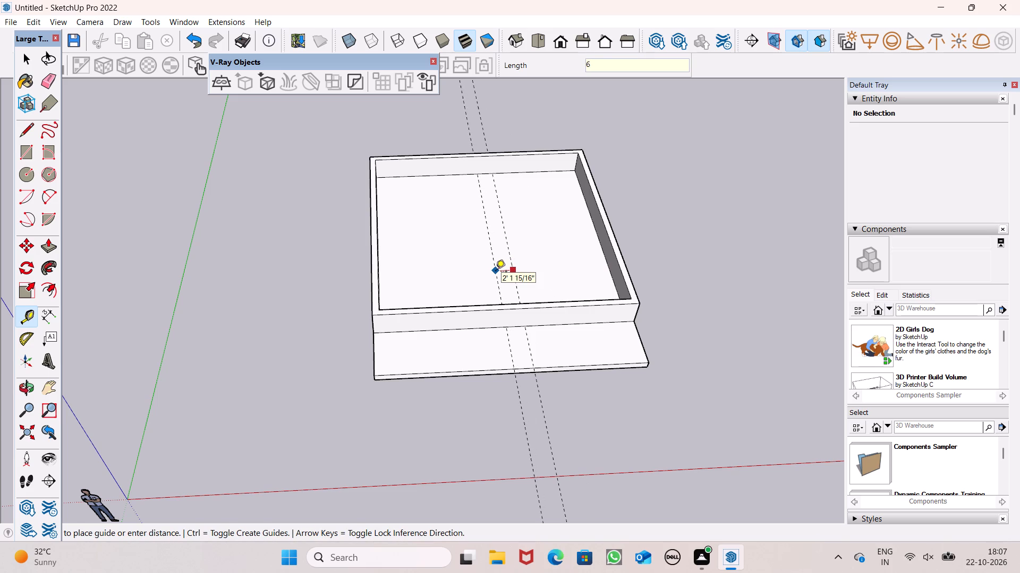
{"action": "key", "text": "shift+quotedbl"}
{"action": "key", "text": "Return"}
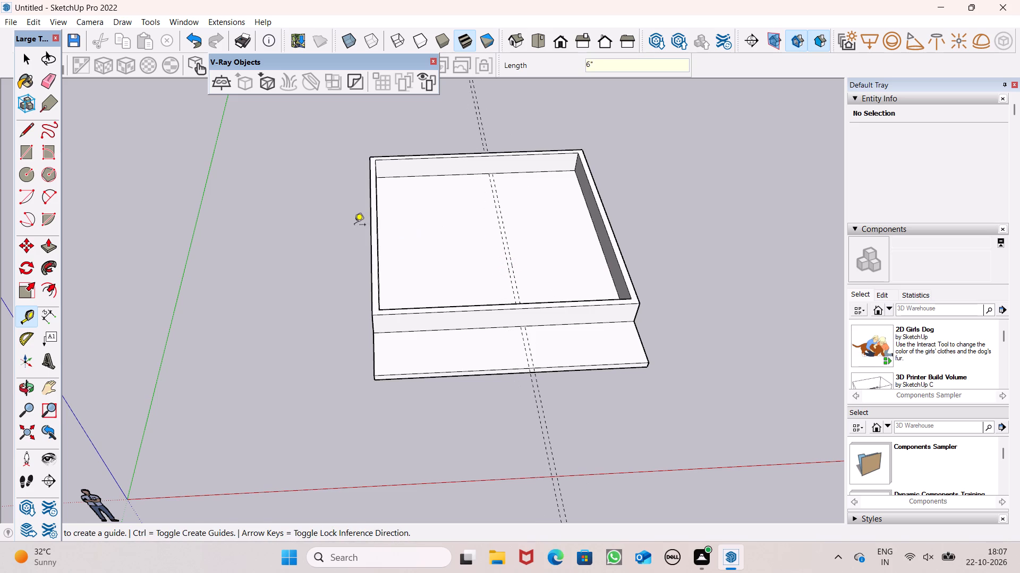
Place a guide about 19' 2" from the rear wall's inner base edge, plus a parallel one 6" back toward that wall.
{"action": "left_click", "coordinate": [424, 175]}
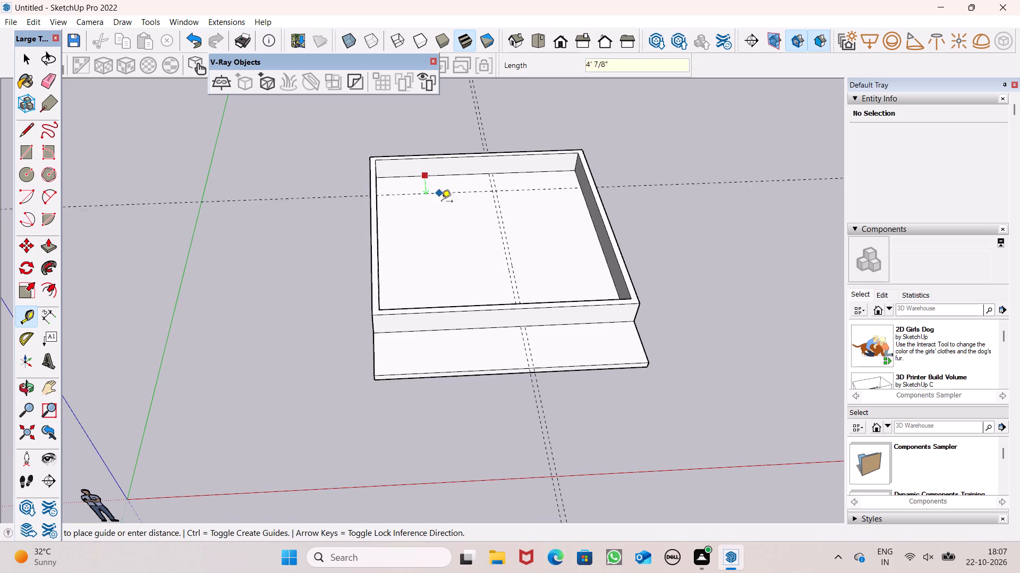
{"action": "left_click", "coordinate": [440, 268]}
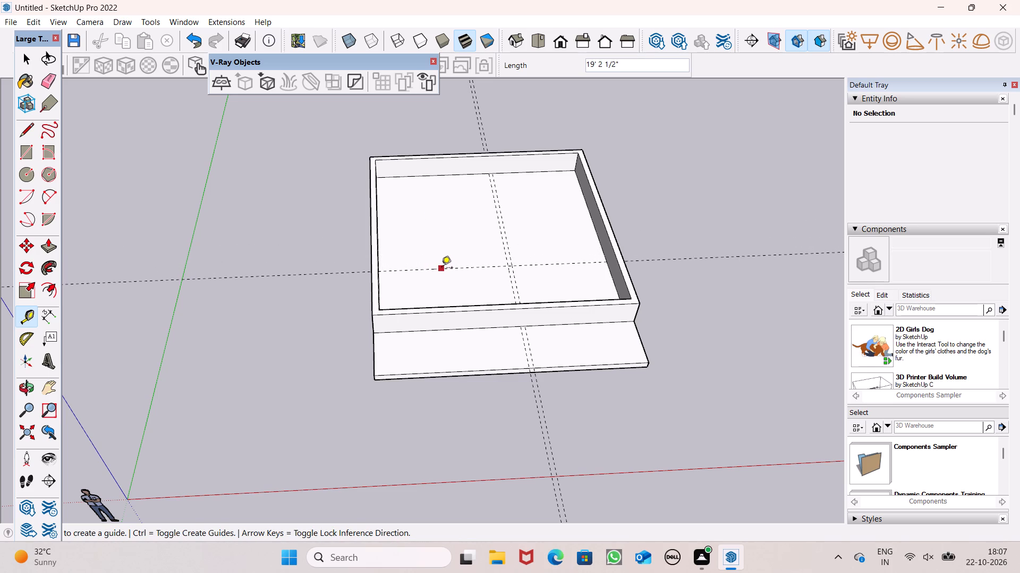
{"action": "left_click", "coordinate": [441, 269]}
{"action": "key", "text": "6"}
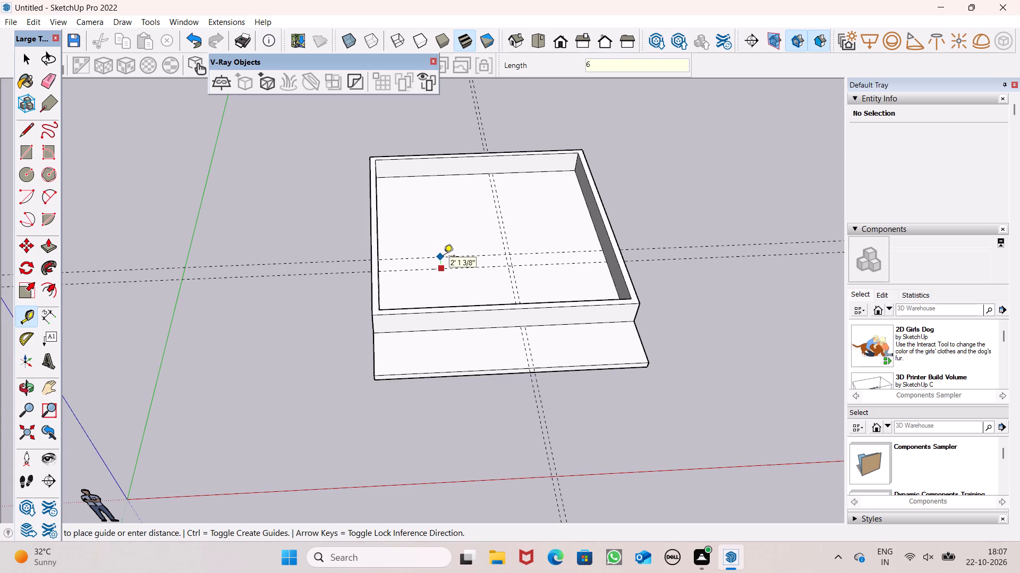
{"action": "key", "text": "shift+quotedbl"}
{"action": "key", "text": "Return"}
{"action": "key", "text": "backslash"}
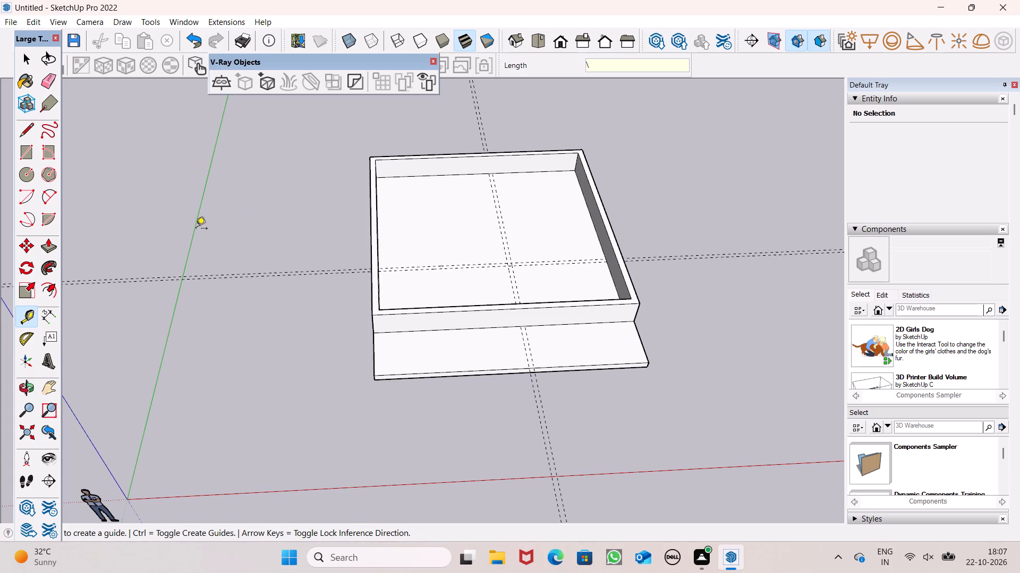
Draw a 6" by about 16' 9" rectangle between the crosswise guides, from the wall nearest the green axis to the guide crossing.
{"action": "left_click", "coordinate": [26, 160]}
{"action": "scroll", "coordinate": [347, 279], "scroll_direction": "up", "scroll_amount": 2}
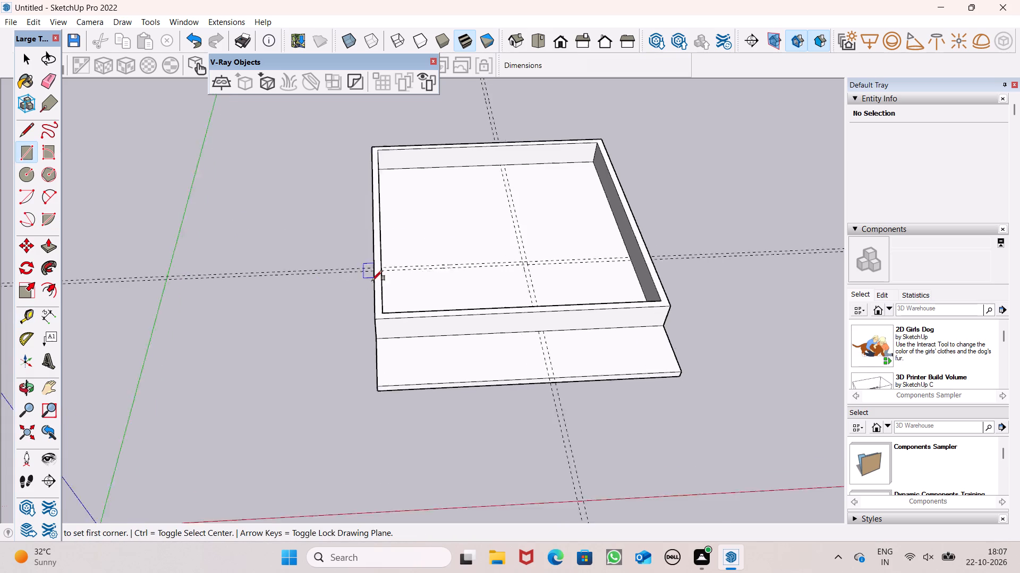
{"action": "scroll", "coordinate": [372, 281], "scroll_direction": "up", "scroll_amount": 4}
{"action": "scroll", "coordinate": [422, 276], "scroll_direction": "down", "scroll_amount": 6}
{"action": "middle_click_drag", "start_coordinate": [452, 308], "coordinate": [430, 482]}
{"action": "scroll", "coordinate": [427, 473], "scroll_direction": "up", "scroll_amount": 7}
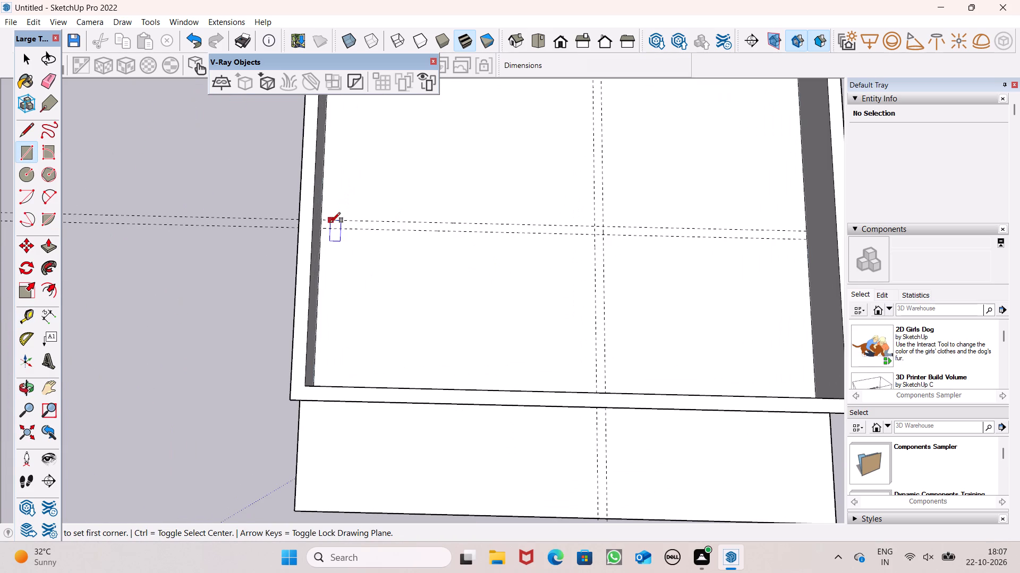
{"action": "left_click", "coordinate": [321, 221]}
{"action": "scroll", "coordinate": [338, 242], "scroll_direction": "down", "scroll_amount": 1}
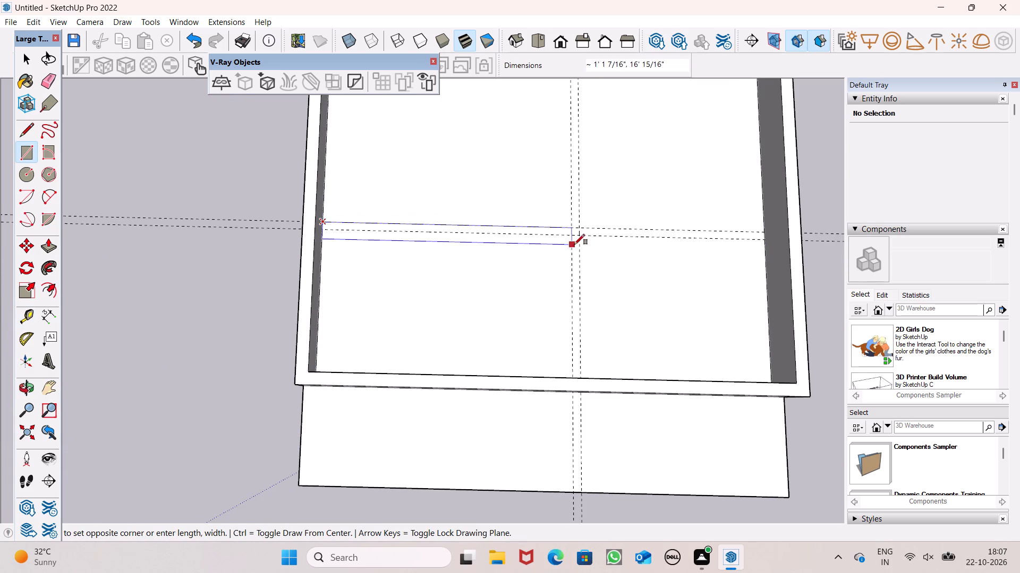
{"action": "scroll", "coordinate": [583, 240], "scroll_direction": "up", "scroll_amount": 2}
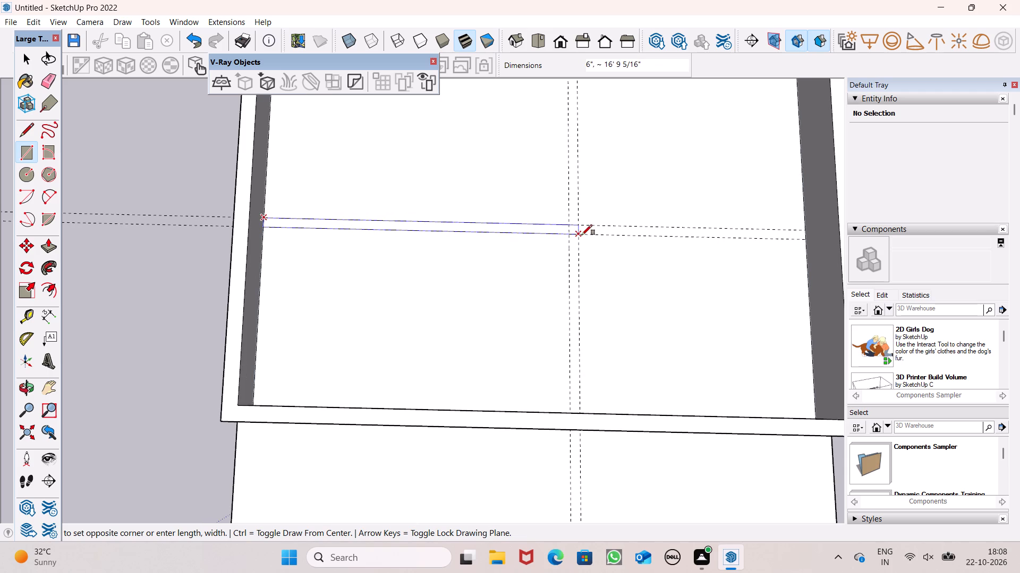
{"action": "left_click", "coordinate": [579, 235]}
Draw a narrow rectangle about 2 5/16" by 28' 6" on the floor along the lengthwise guides, from rear wall to front wall.
{"action": "scroll", "coordinate": [591, 410], "scroll_direction": "down", "scroll_amount": 6}
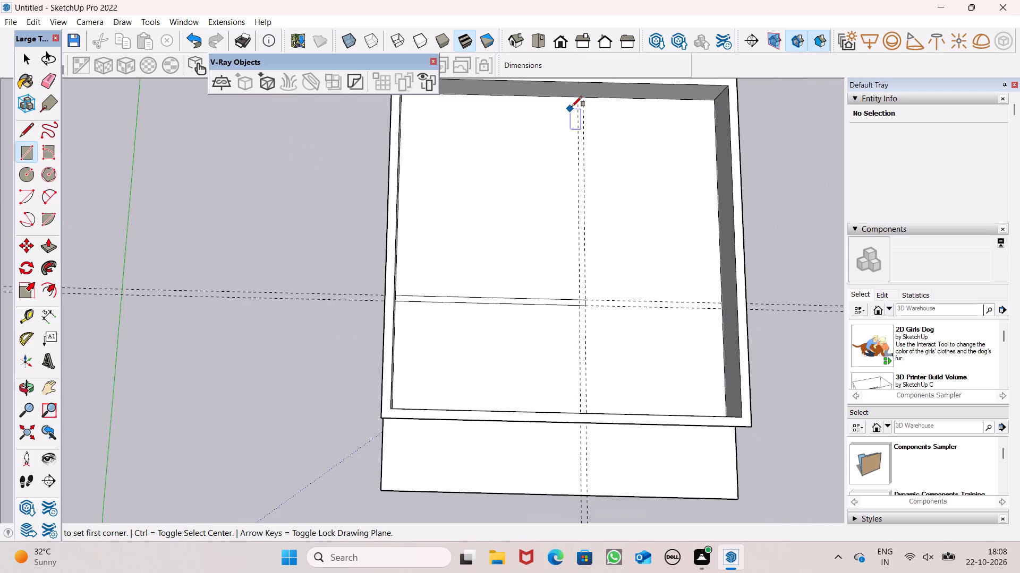
{"action": "scroll", "coordinate": [572, 103], "scroll_direction": "up", "scroll_amount": 5}
{"action": "left_click", "coordinate": [582, 94]}
{"action": "scroll", "coordinate": [590, 191], "scroll_direction": "down", "scroll_amount": 8}
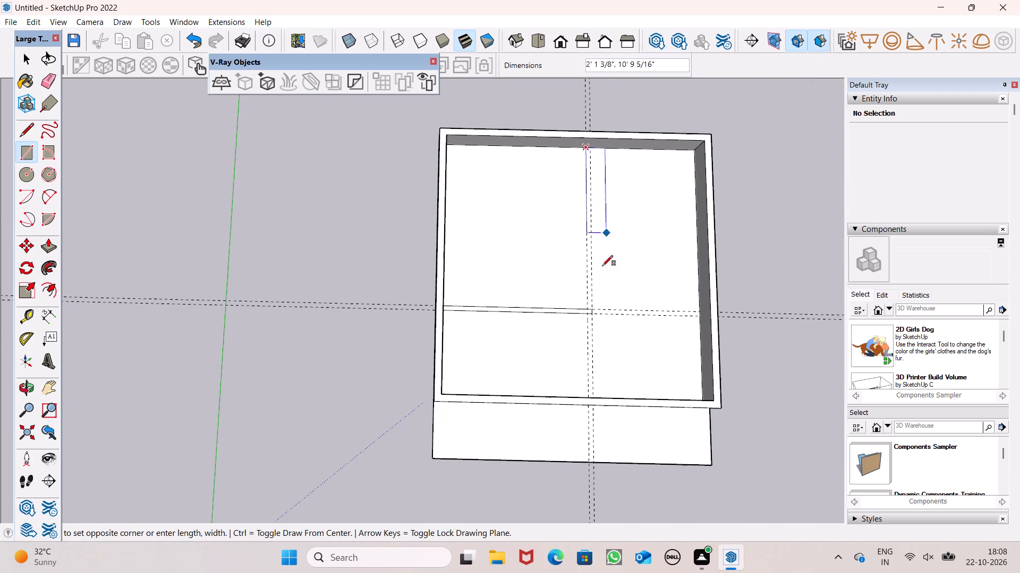
{"action": "scroll", "coordinate": [602, 398], "scroll_direction": "up", "scroll_amount": 13}
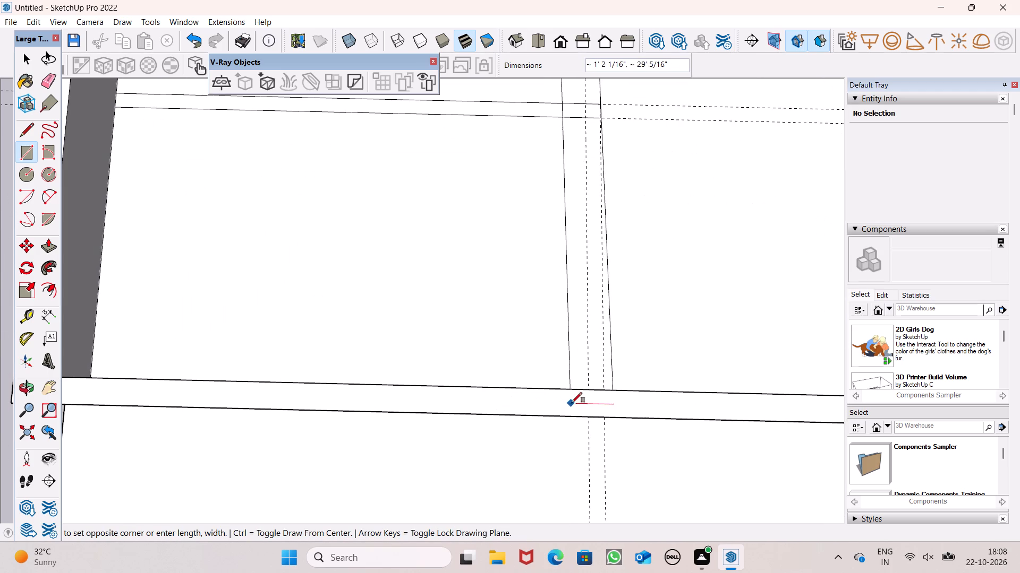
{"action": "scroll", "coordinate": [589, 385], "scroll_direction": "up", "scroll_amount": 20}
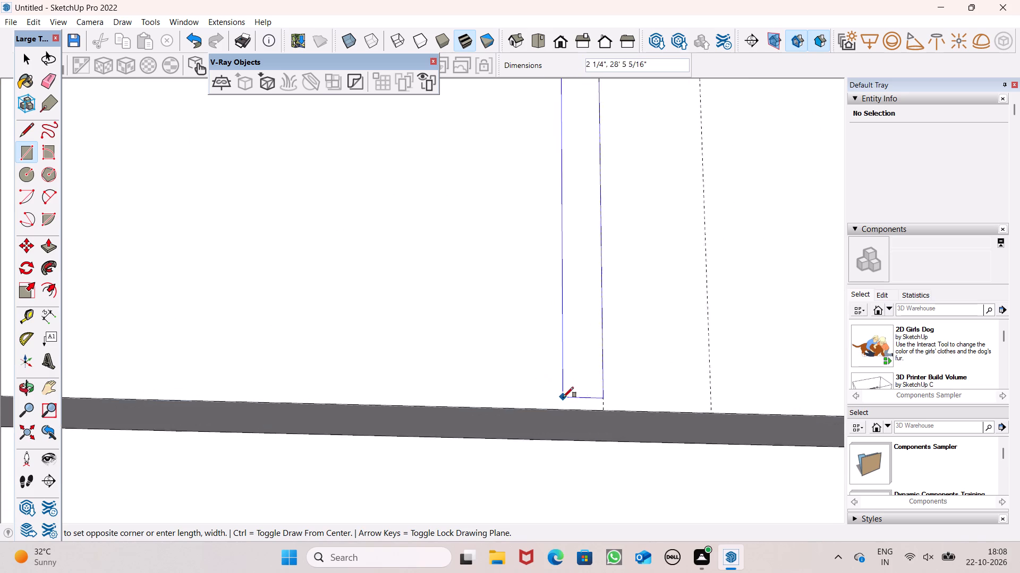
{"action": "left_click", "coordinate": [562, 414]}
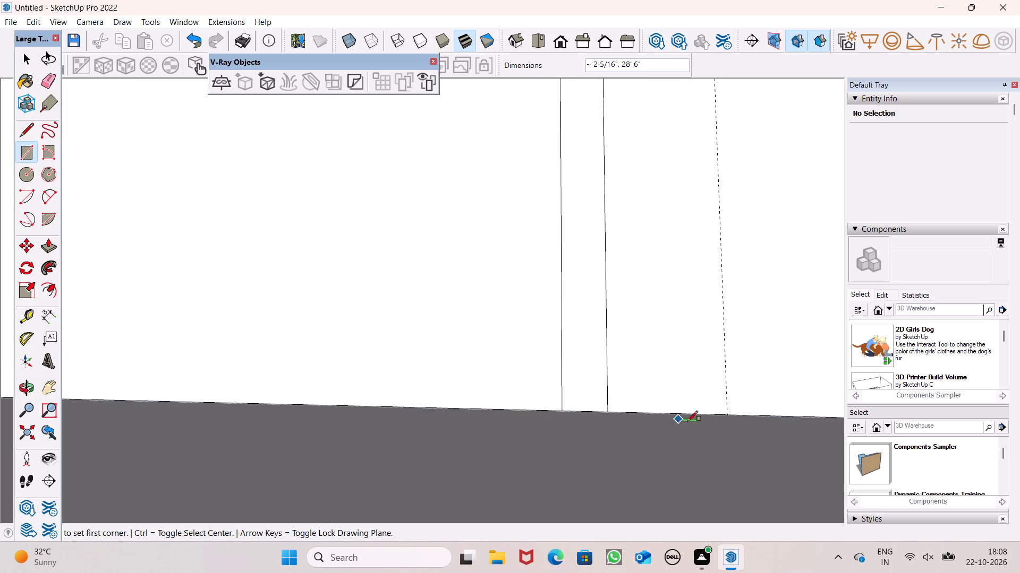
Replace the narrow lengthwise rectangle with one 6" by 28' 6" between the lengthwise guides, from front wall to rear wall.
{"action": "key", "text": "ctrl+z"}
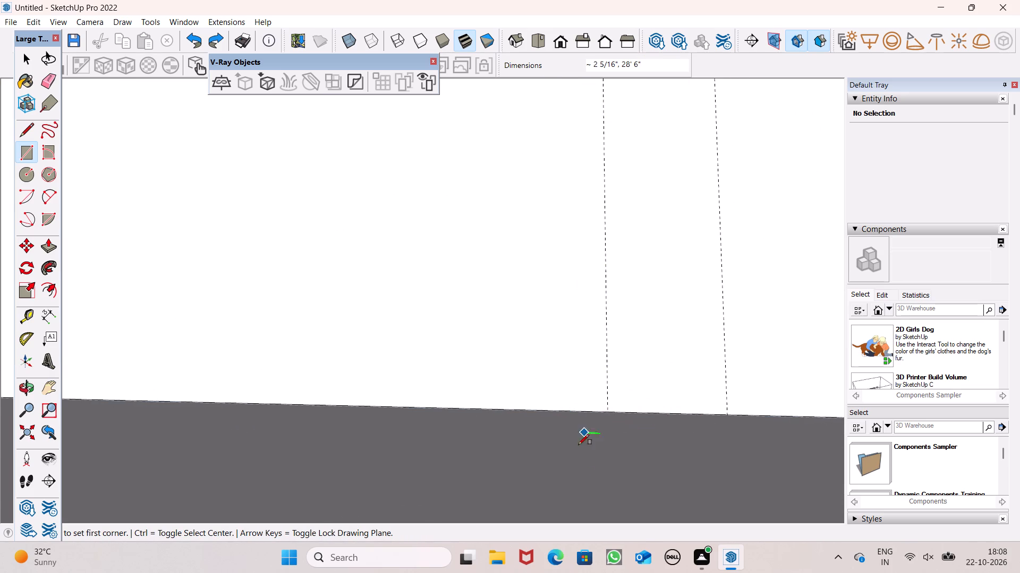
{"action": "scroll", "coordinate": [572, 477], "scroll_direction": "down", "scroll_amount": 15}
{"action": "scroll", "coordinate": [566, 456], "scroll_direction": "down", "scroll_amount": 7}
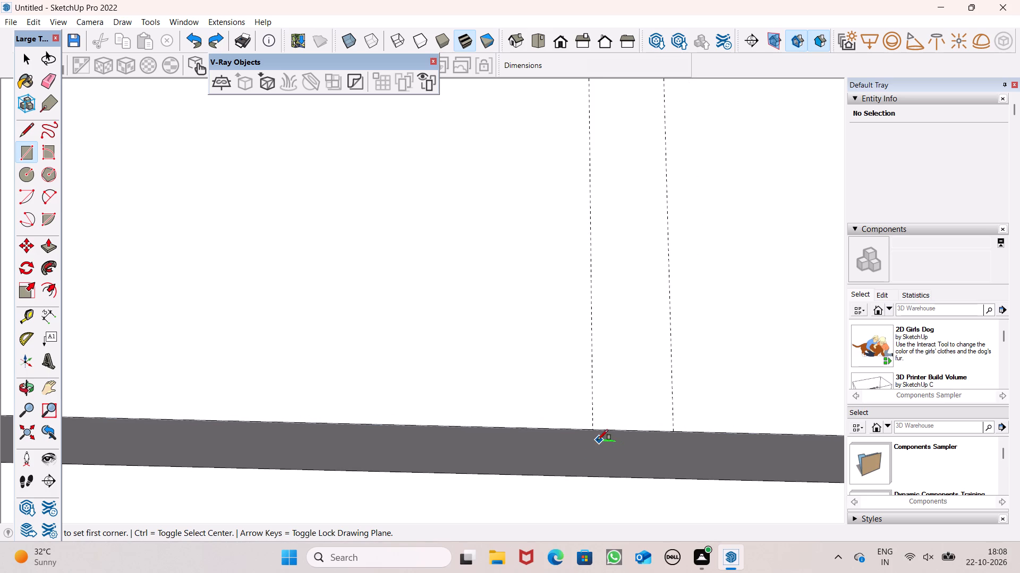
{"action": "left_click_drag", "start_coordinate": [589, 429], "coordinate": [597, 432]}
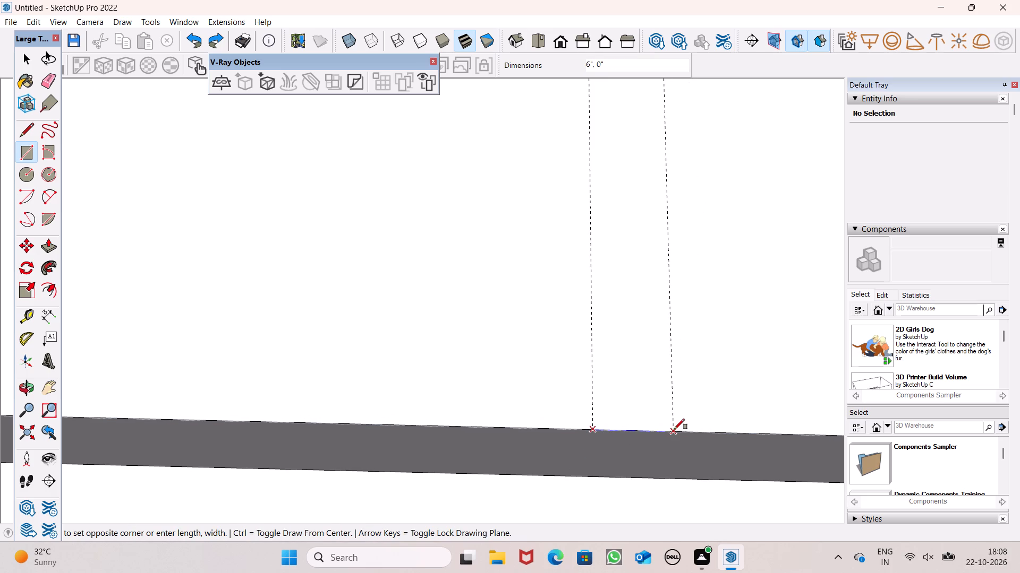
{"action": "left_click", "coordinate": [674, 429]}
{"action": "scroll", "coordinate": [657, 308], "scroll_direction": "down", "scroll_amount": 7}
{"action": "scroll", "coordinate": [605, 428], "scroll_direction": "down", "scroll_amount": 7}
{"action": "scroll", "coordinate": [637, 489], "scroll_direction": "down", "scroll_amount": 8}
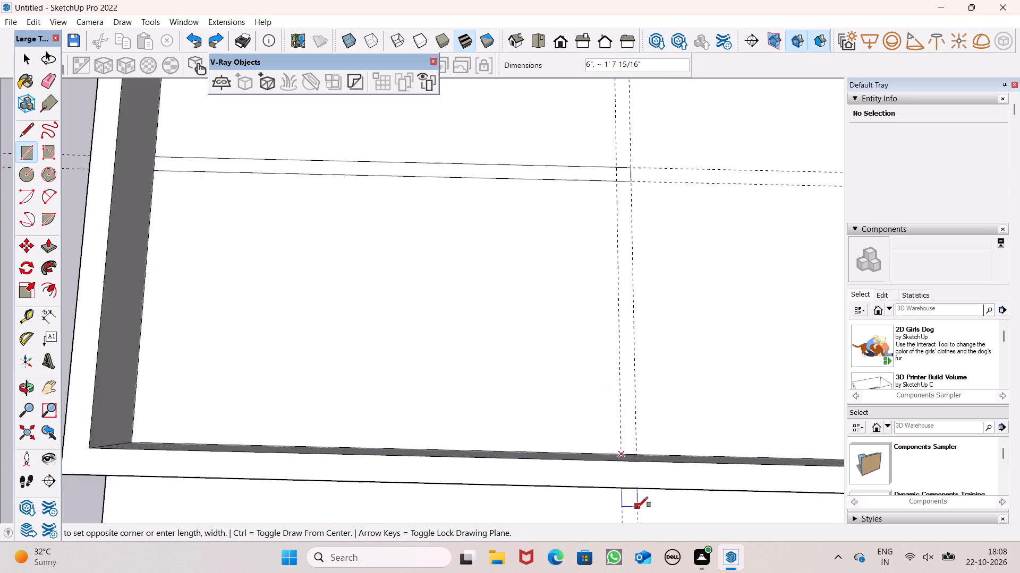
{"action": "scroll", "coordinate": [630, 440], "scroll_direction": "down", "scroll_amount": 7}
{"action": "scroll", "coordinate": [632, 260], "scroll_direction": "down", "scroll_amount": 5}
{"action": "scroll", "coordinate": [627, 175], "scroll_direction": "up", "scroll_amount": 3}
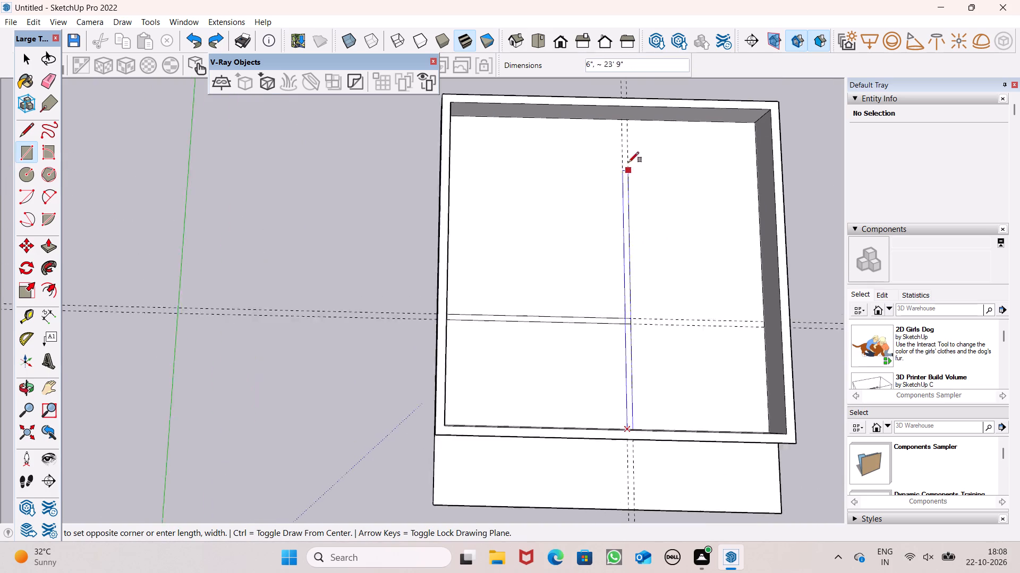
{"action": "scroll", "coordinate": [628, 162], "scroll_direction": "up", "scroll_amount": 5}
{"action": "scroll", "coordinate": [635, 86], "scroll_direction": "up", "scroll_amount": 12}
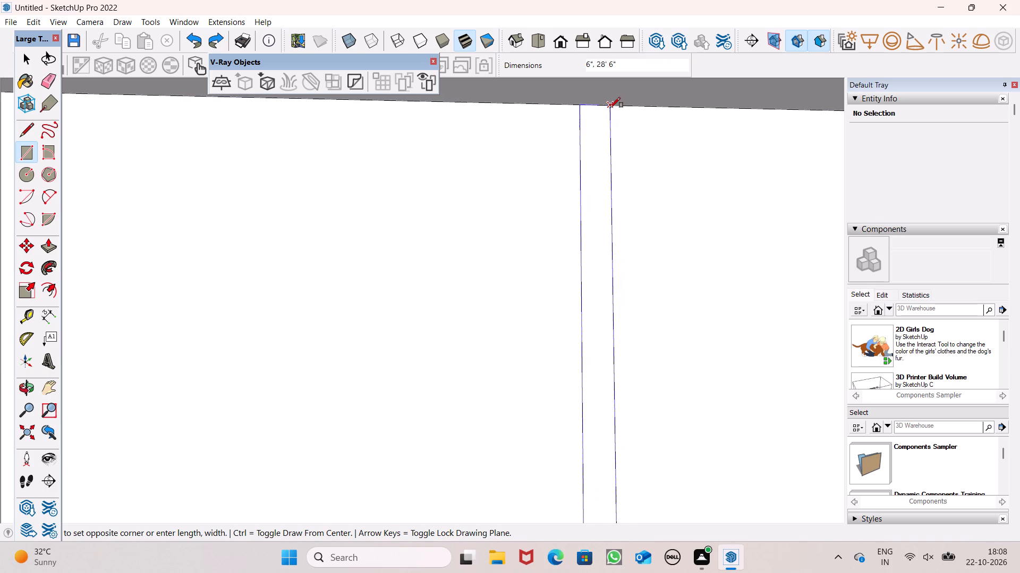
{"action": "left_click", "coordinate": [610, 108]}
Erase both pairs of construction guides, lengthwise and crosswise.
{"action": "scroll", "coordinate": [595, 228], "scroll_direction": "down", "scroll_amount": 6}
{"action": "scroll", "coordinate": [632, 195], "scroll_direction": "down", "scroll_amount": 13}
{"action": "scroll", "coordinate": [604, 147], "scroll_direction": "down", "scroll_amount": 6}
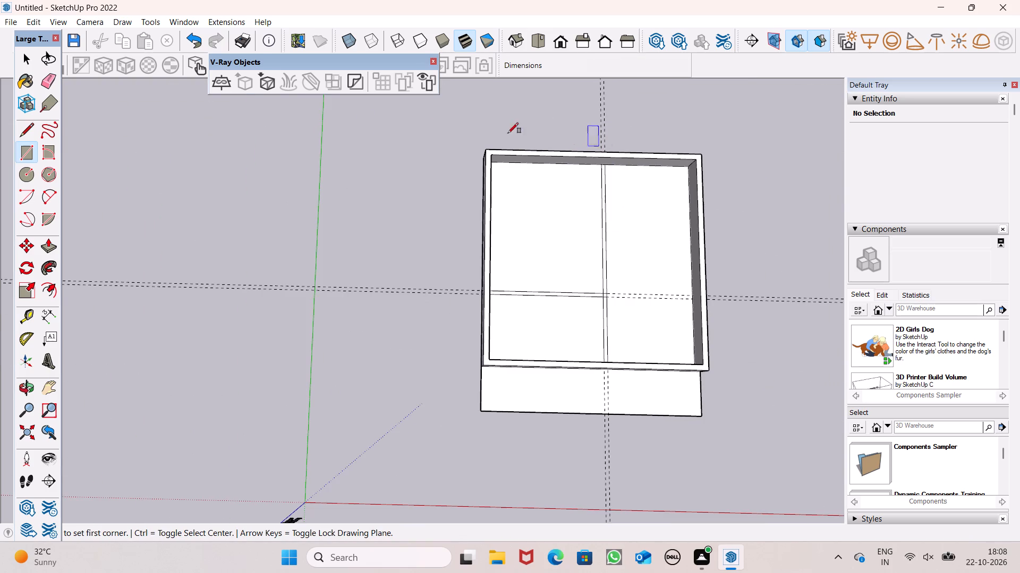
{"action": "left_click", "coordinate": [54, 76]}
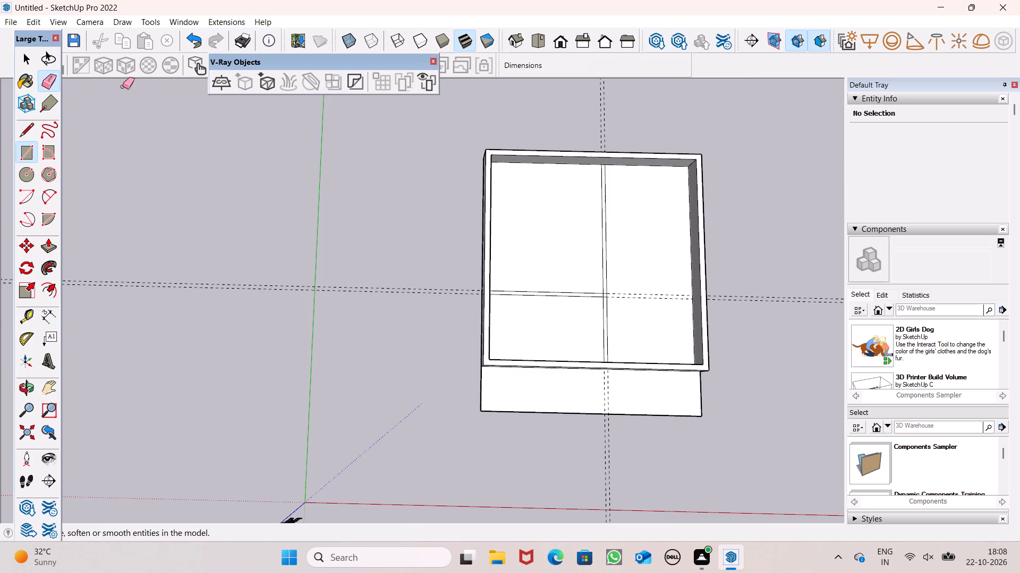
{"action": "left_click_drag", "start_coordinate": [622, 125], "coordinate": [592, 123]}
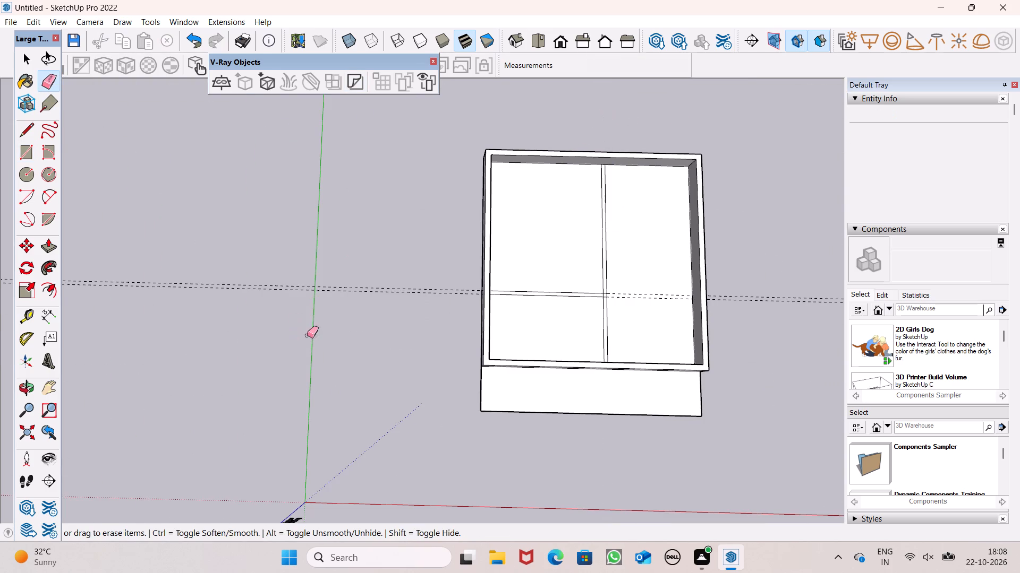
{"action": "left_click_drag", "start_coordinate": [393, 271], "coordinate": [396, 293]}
Undo the guide erasures, both partition rectangles and all four guides, back to the empty walled floor.
{"action": "middle_click_drag", "start_coordinate": [646, 371], "coordinate": [576, 251]}
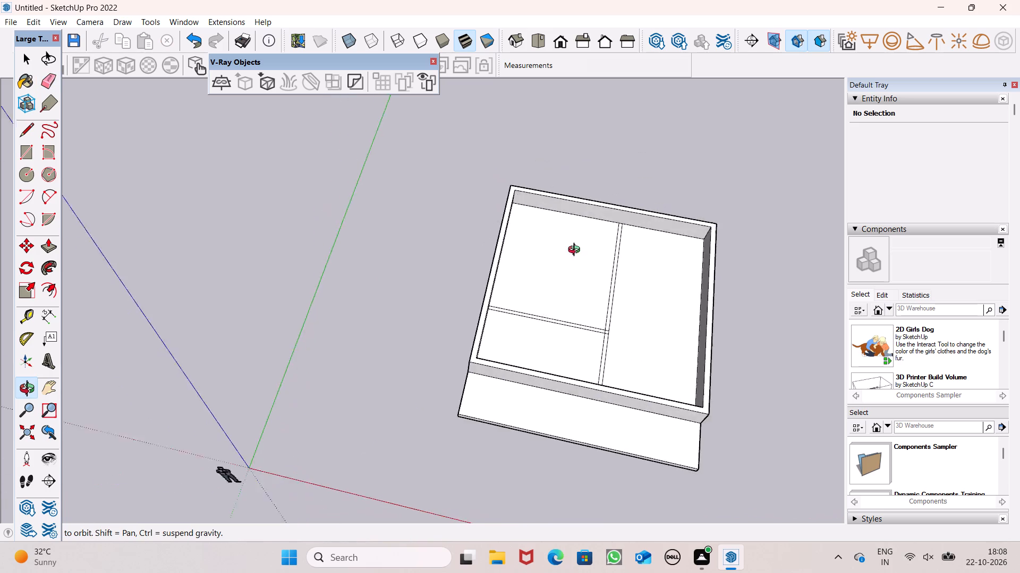
{"action": "middle_click_drag", "start_coordinate": [576, 251], "coordinate": [649, 162]}
{"action": "scroll", "coordinate": [637, 320], "scroll_direction": "up", "scroll_amount": 6}
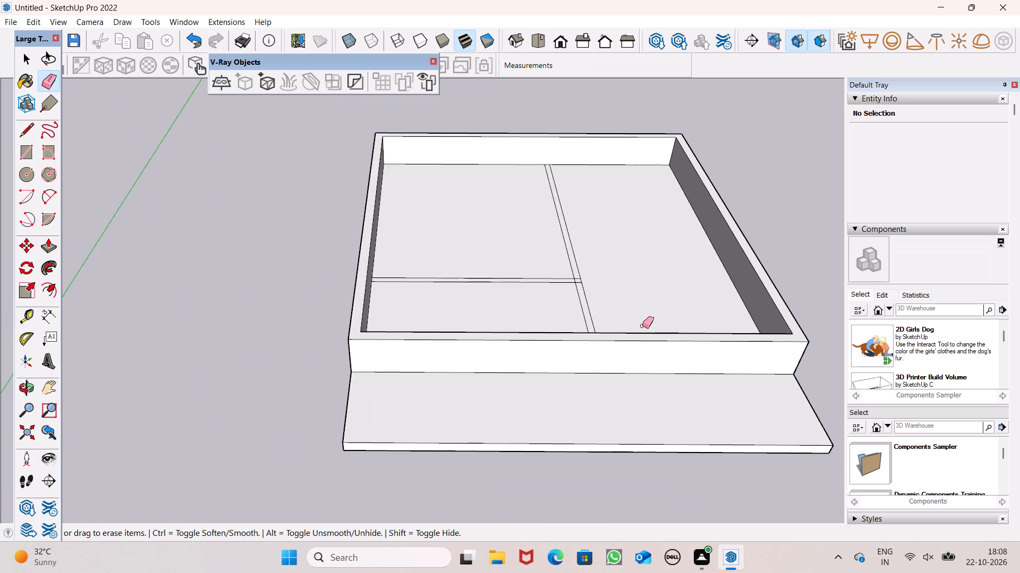
{"action": "middle_click_drag", "start_coordinate": [642, 327], "coordinate": [585, 377]}
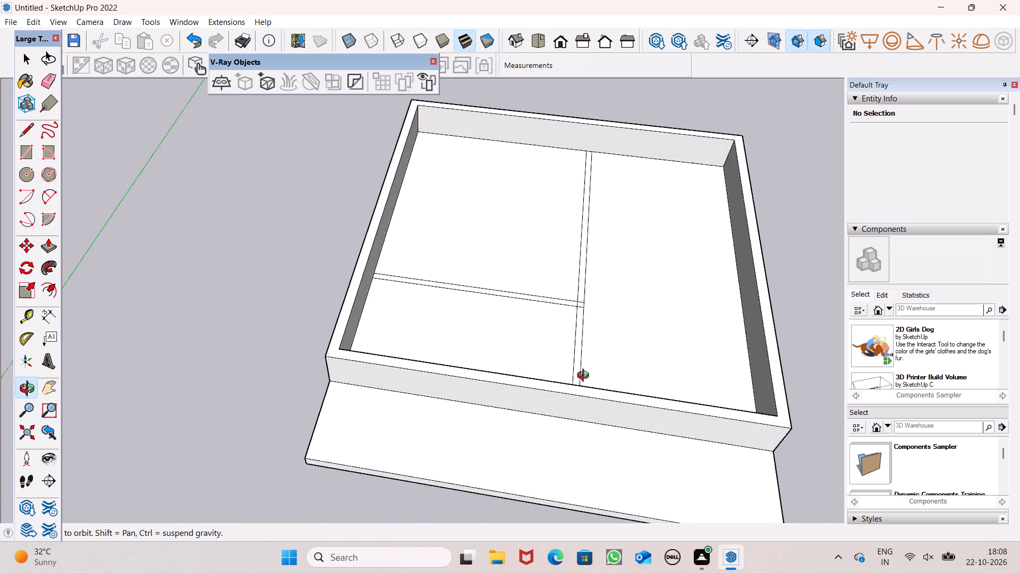
{"action": "middle_click_drag", "start_coordinate": [585, 377], "coordinate": [358, 216]}
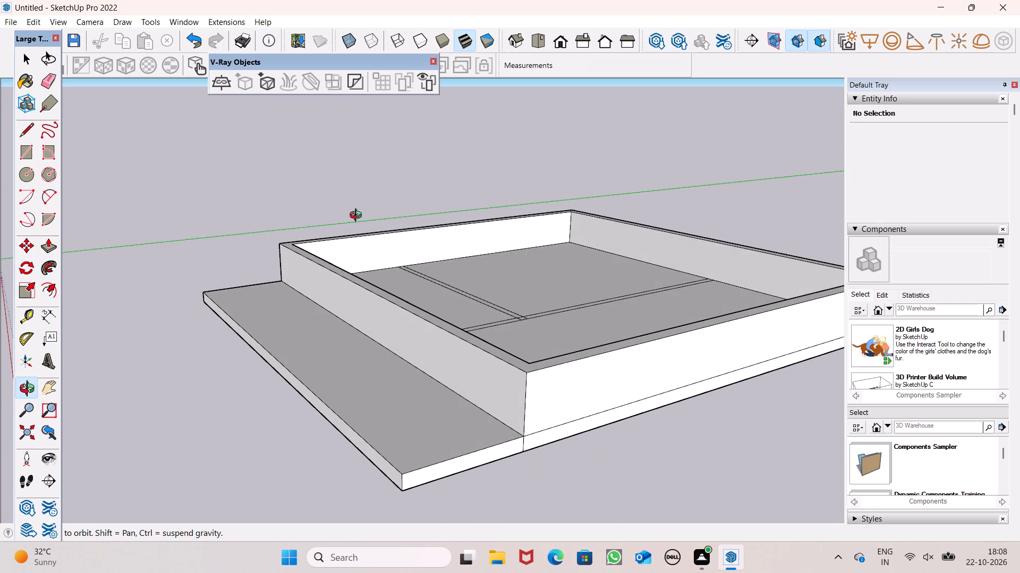
{"action": "middle_click_drag", "start_coordinate": [358, 216], "coordinate": [486, 309]}
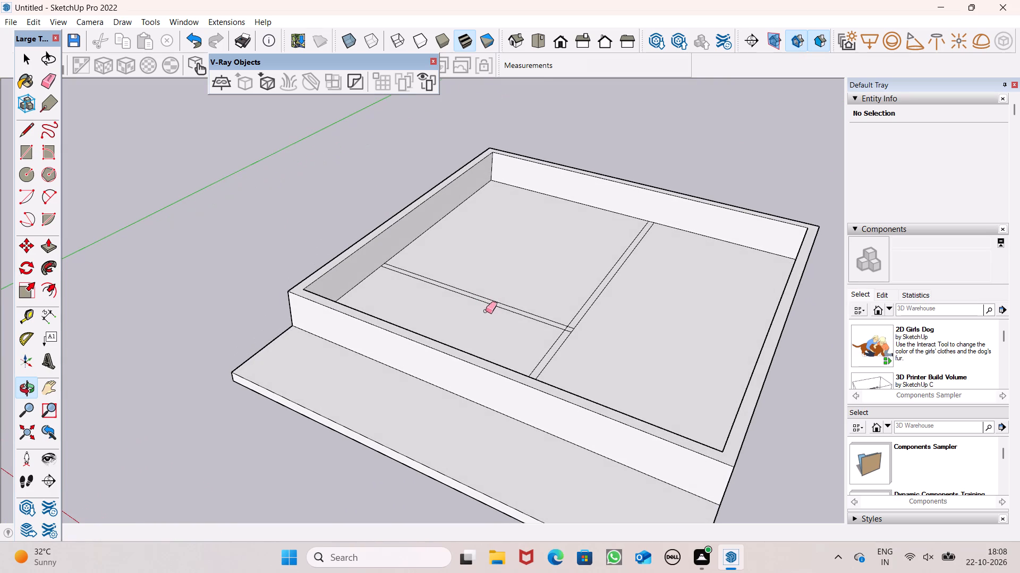
{"action": "scroll", "coordinate": [514, 350], "scroll_direction": "down", "scroll_amount": 1}
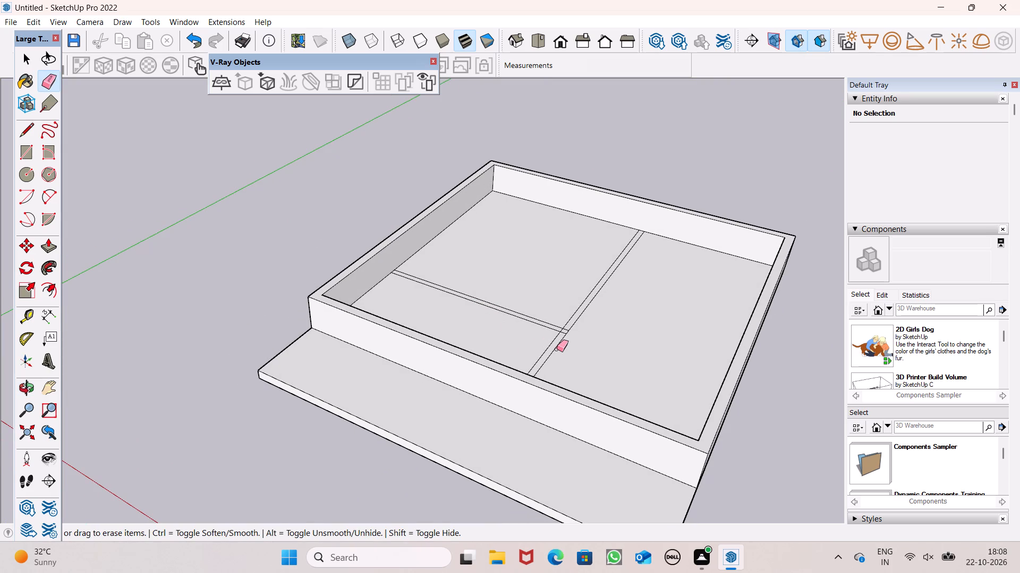
{"action": "key", "text": "ctrl+z"}
{"action": "key", "text": "ctrl+z"}
{"action": "key", "text": "ctrl+z"}
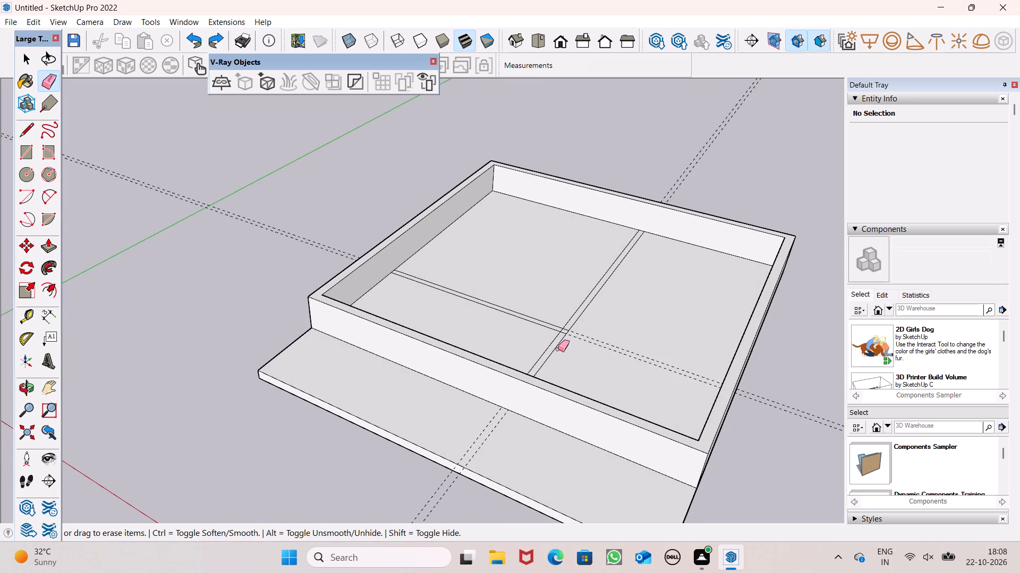
{"action": "key", "text": "ctrl+z"}
{"action": "key", "text": "ctrl+z"}
{"action": "key", "text": "ctrl+z"}
{"action": "key", "text": "ctrl+z"}
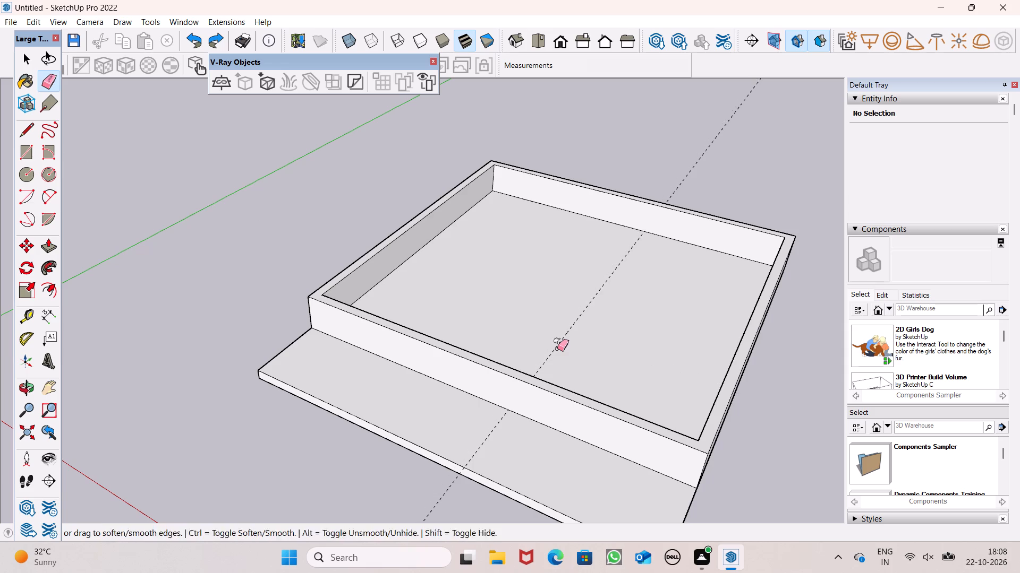
{"action": "key", "text": "ctrl+z"}
{"action": "key", "text": "space"}
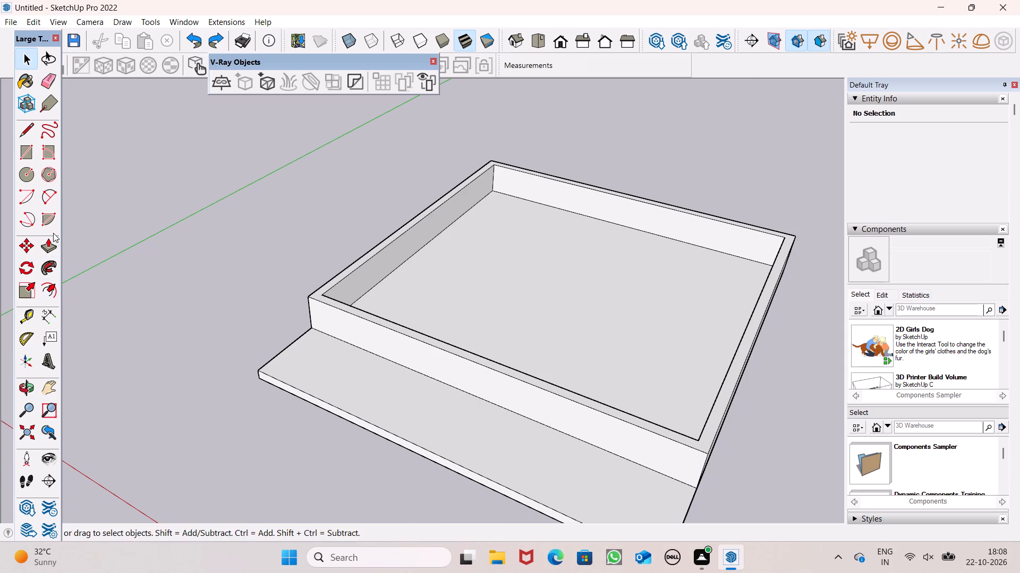
Push/Pull the floor face inside the perimeter walls up 3' to the top of the walls.
{"action": "left_click", "coordinate": [52, 250]}
{"action": "left_click_drag", "start_coordinate": [518, 350], "coordinate": [445, 343]}
{"action": "scroll", "coordinate": [530, 348], "scroll_direction": "down", "scroll_amount": 4}
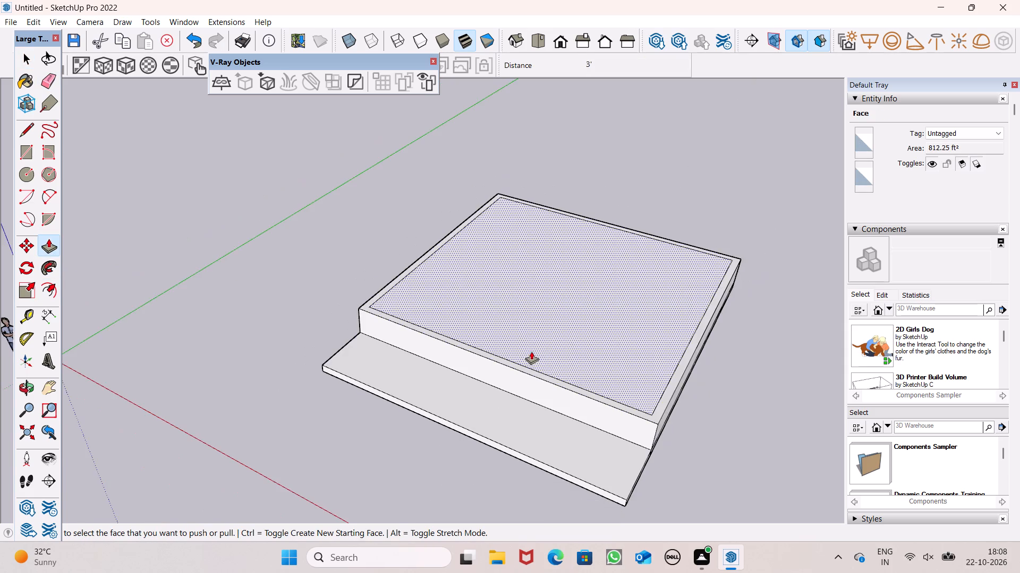
{"action": "middle_click_drag", "start_coordinate": [541, 384], "coordinate": [579, 409]}
{"action": "key", "text": "space"}
Place a guide about 12' 8" inside the top face's inner edge farthest from the green axis, plus a parallel one 6" farther from that edge.
{"action": "middle_click_drag", "start_coordinate": [350, 322], "coordinate": [419, 354]}
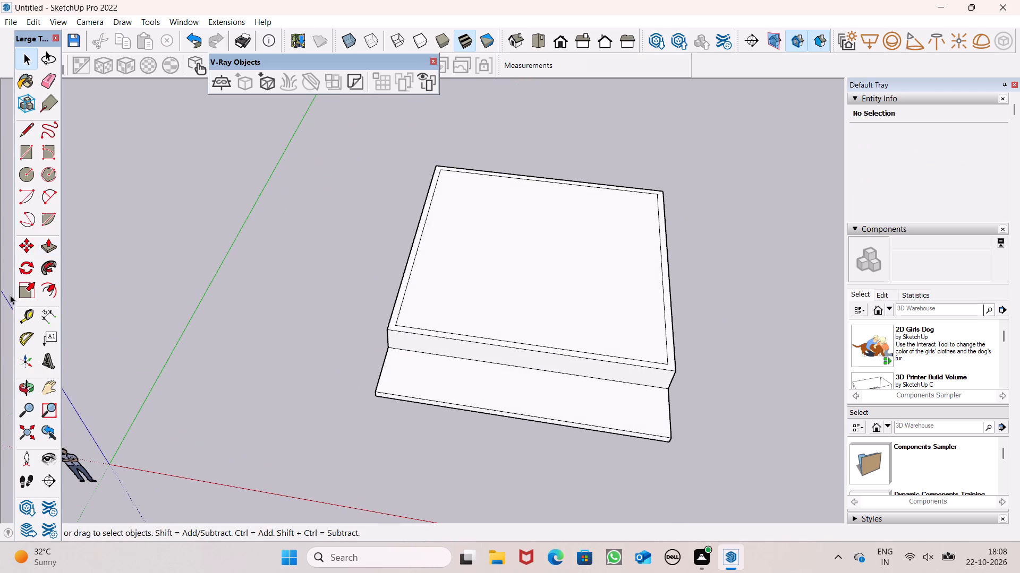
{"action": "left_click", "coordinate": [26, 316]}
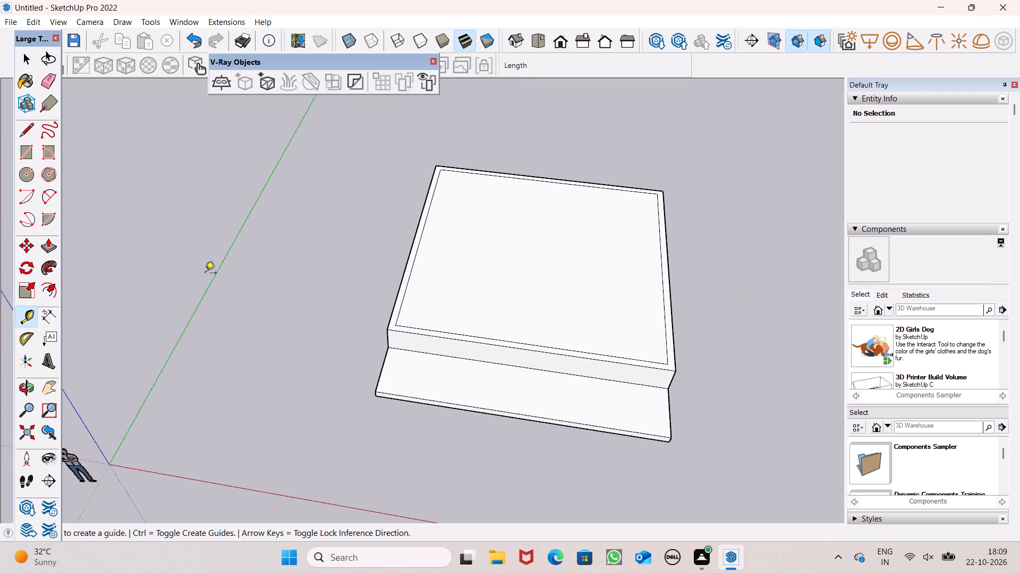
{"action": "scroll", "coordinate": [270, 303], "scroll_direction": "up", "scroll_amount": 1}
{"action": "middle_click_drag", "start_coordinate": [275, 332], "coordinate": [271, 422]}
{"action": "middle_click_drag", "start_coordinate": [299, 357], "coordinate": [375, 378]}
{"action": "scroll", "coordinate": [372, 386], "scroll_direction": "up", "scroll_amount": 1}
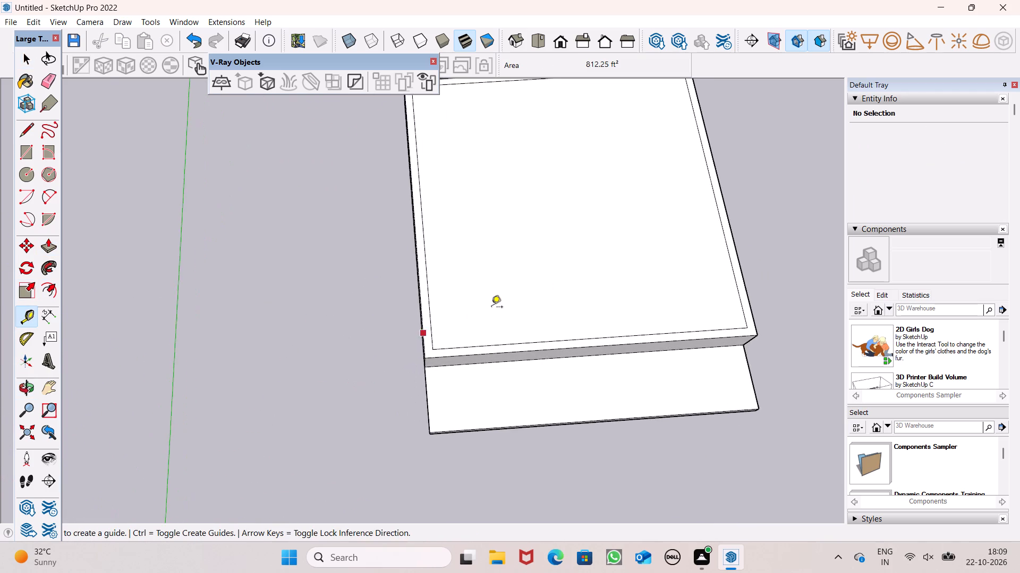
{"action": "scroll", "coordinate": [605, 287], "scroll_direction": "up", "scroll_amount": 2}
{"action": "scroll", "coordinate": [599, 301], "scroll_direction": "down", "scroll_amount": 4}
{"action": "scroll", "coordinate": [688, 259], "scroll_direction": "up", "scroll_amount": 2}
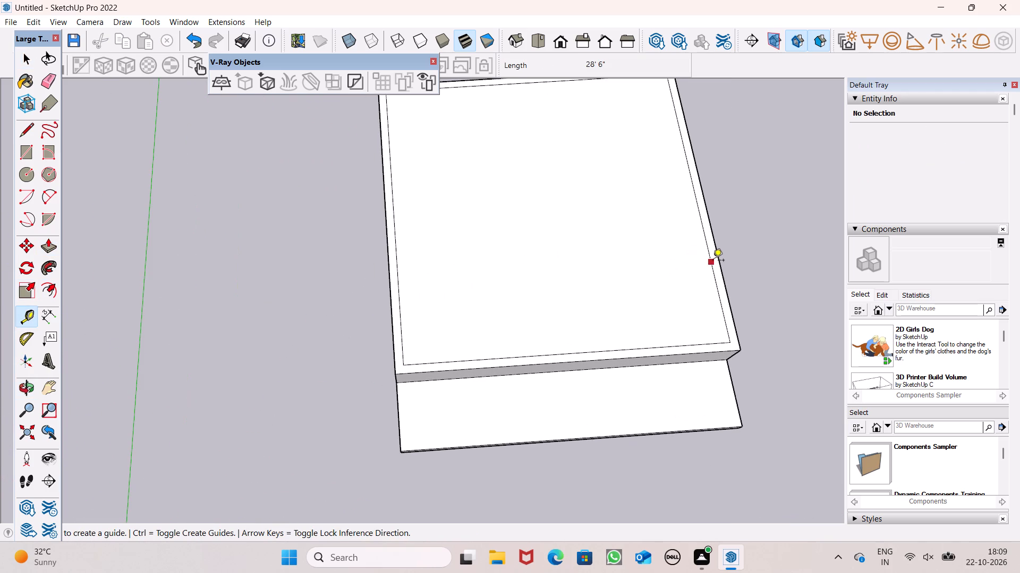
{"action": "left_click", "coordinate": [711, 259]}
{"action": "scroll", "coordinate": [610, 280], "scroll_direction": "down", "scroll_amount": 2}
{"action": "middle_click_drag", "start_coordinate": [614, 314], "coordinate": [606, 318]}
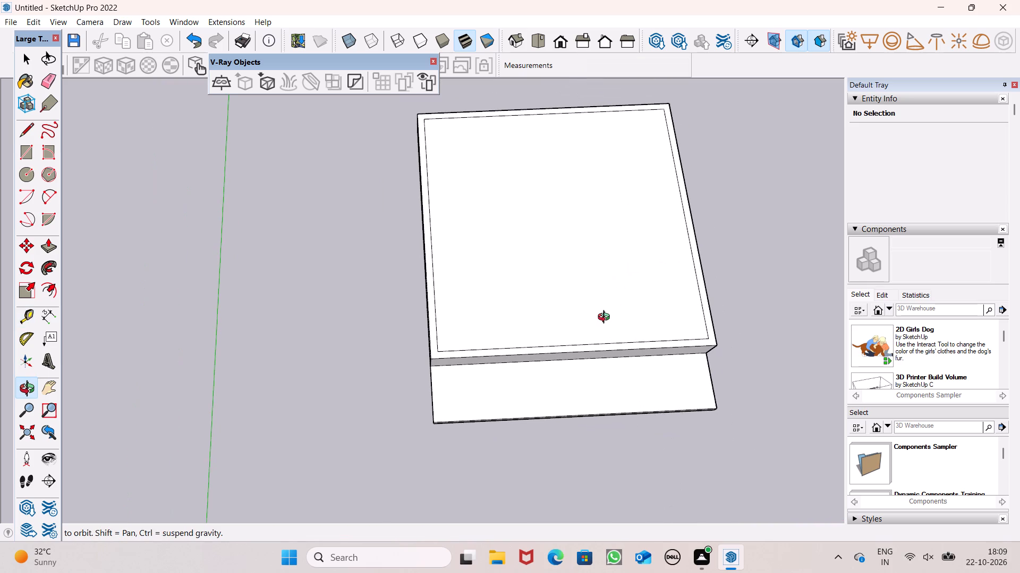
{"action": "middle_click_drag", "start_coordinate": [606, 318], "coordinate": [605, 318]}
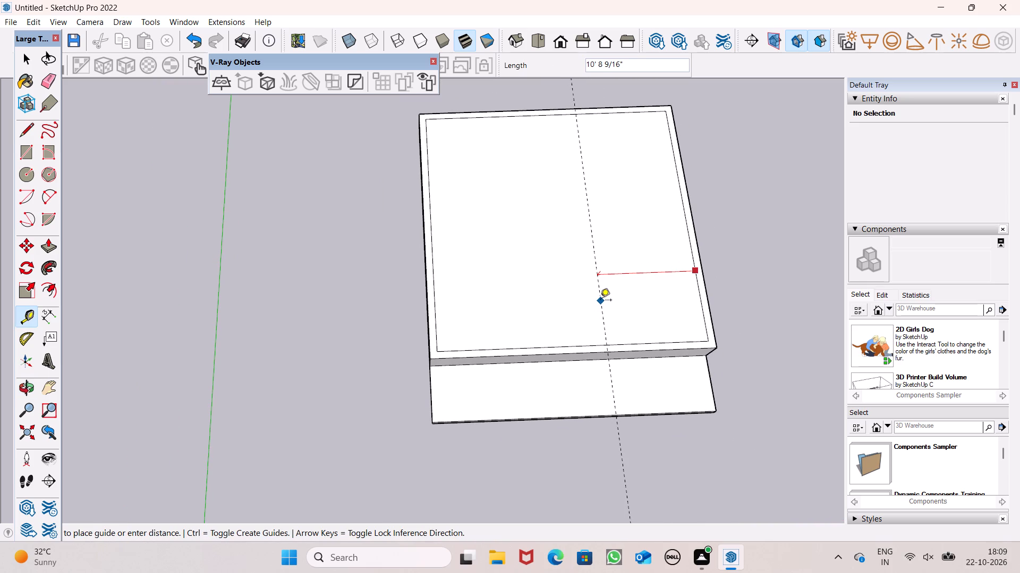
{"action": "scroll", "coordinate": [597, 301], "scroll_direction": "up", "scroll_amount": 2}
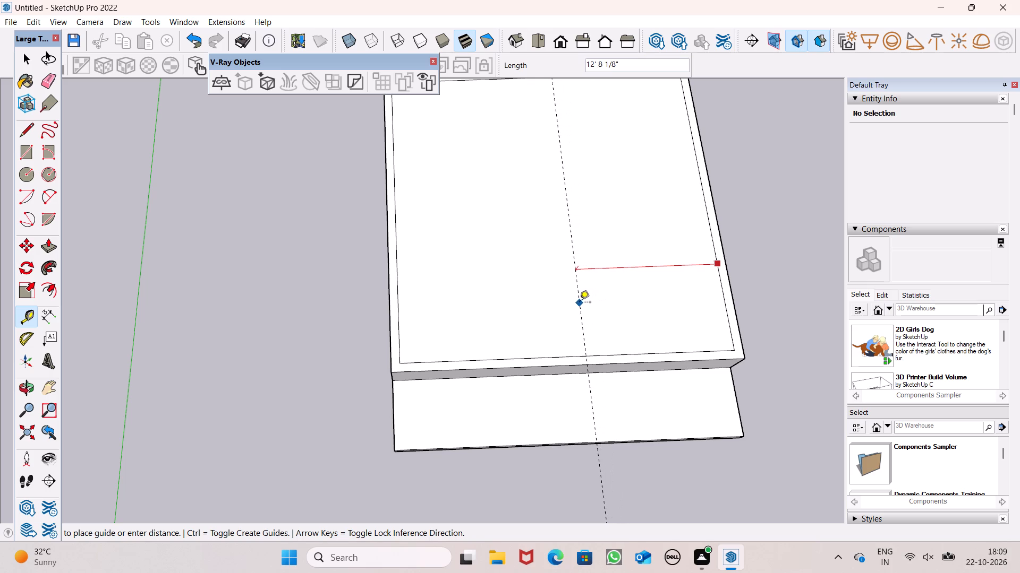
{"action": "left_click", "coordinate": [579, 303]}
{"action": "left_click", "coordinate": [577, 302]}
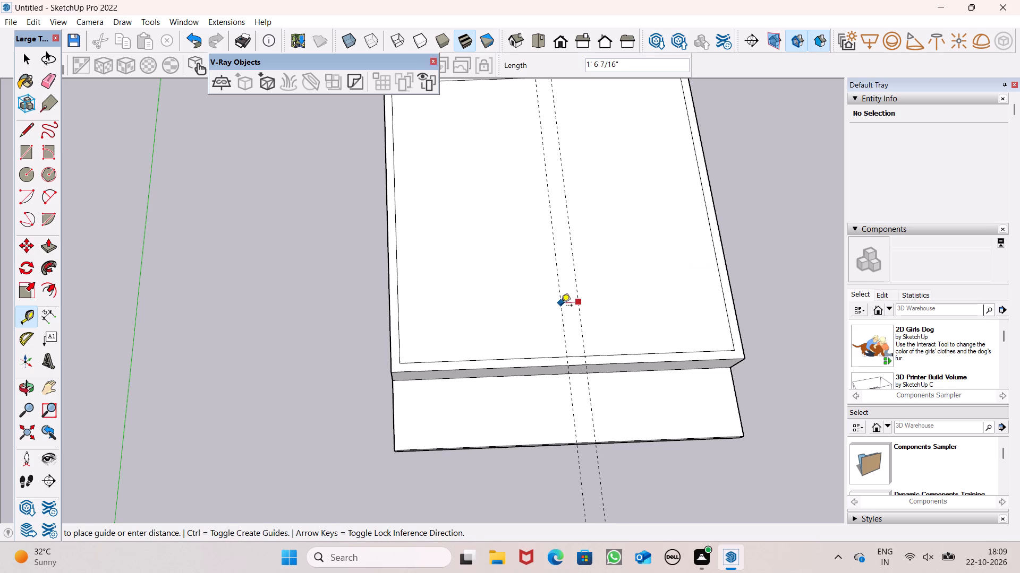
{"action": "key", "text": "6"}
{"action": "key", "text": "shift+quotedbl"}
{"action": "key", "text": "Return"}
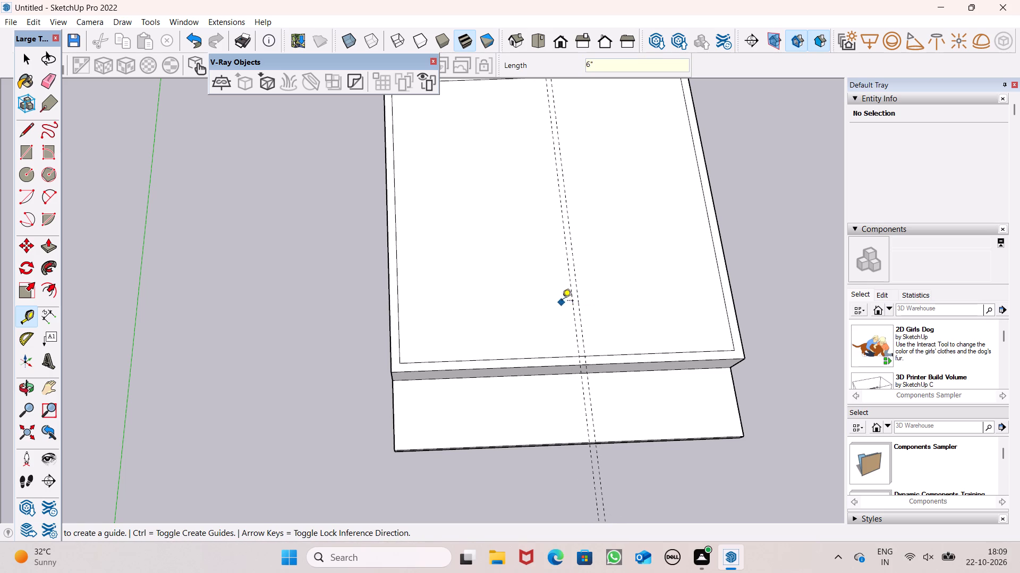
Place a guide about 8' 7" behind the top face's front inner edge, plus a parallel one 6" farther toward the rear.
{"action": "left_click", "coordinate": [531, 357]}
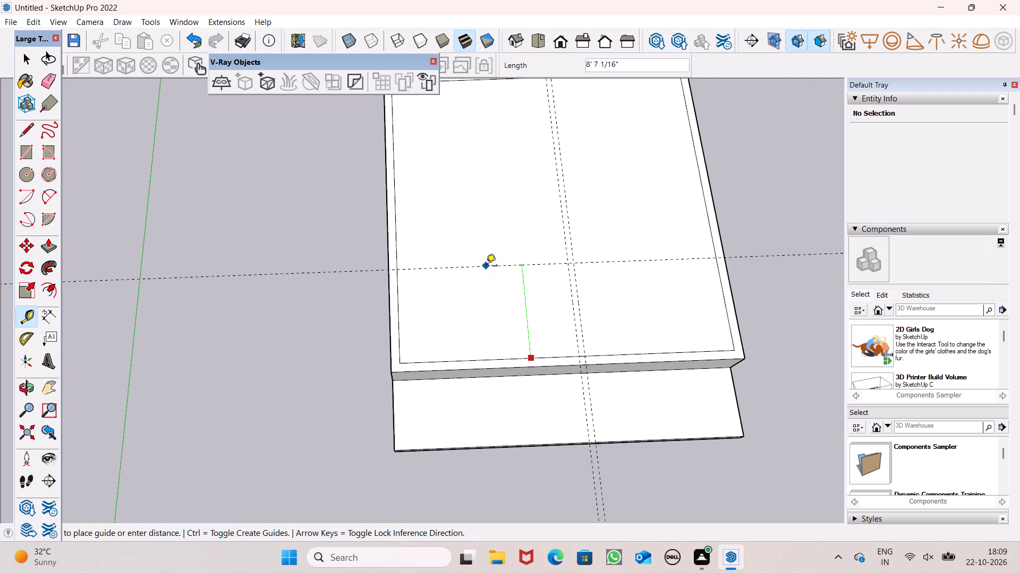
{"action": "left_click", "coordinate": [486, 266]}
{"action": "left_click", "coordinate": [483, 268]}
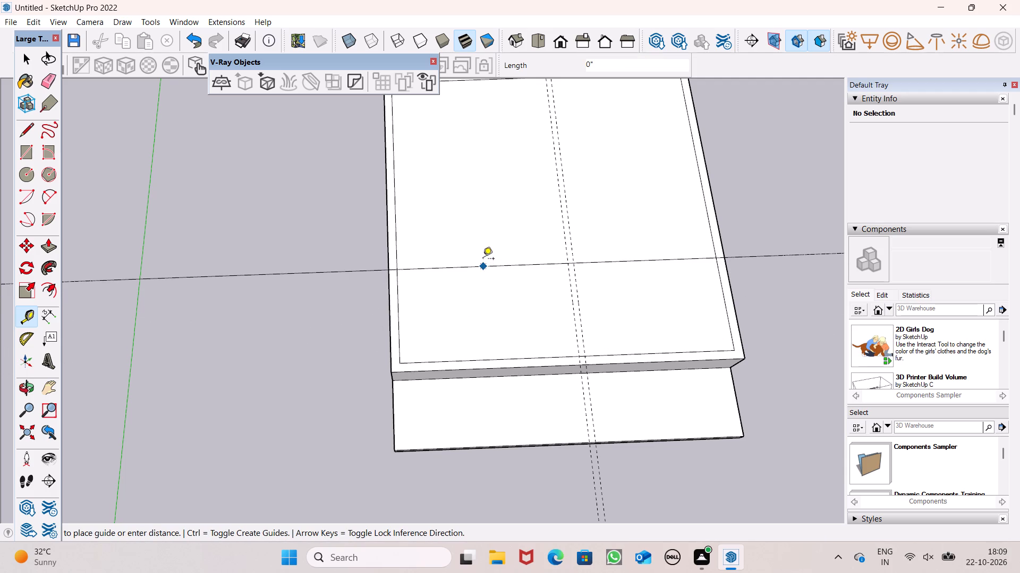
{"action": "key", "text": "6"}
{"action": "key", "text": "shift+quotedbl"}
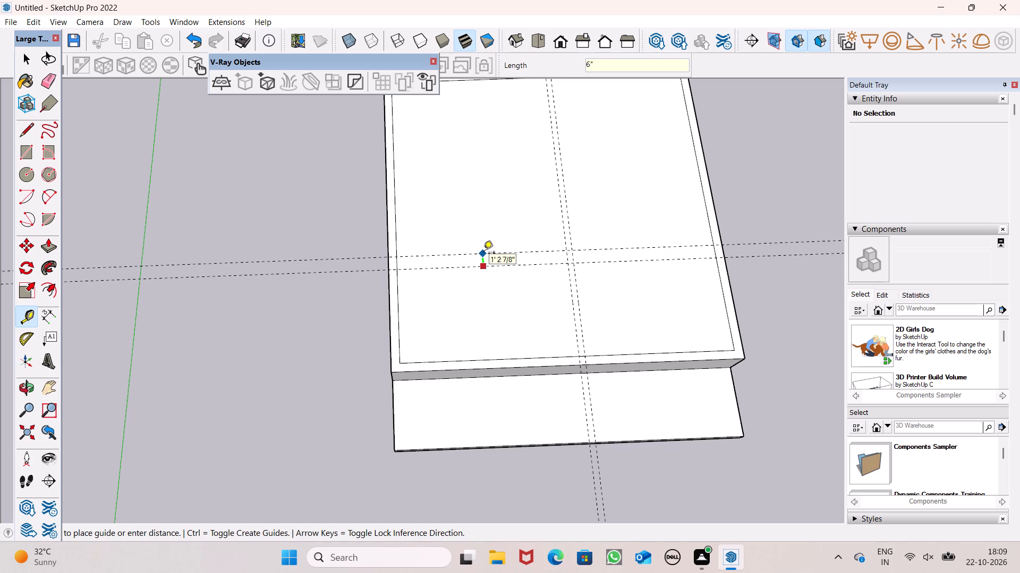
{"action": "key", "text": "Return"}
{"action": "key", "text": "space"}
Draw a 6" by about 15' 8 3/4" rectangle between the crosswise guides, from the inner edge nearest the green axis to the guide crossing.
{"action": "scroll", "coordinate": [396, 262], "scroll_direction": "down", "scroll_amount": 1}
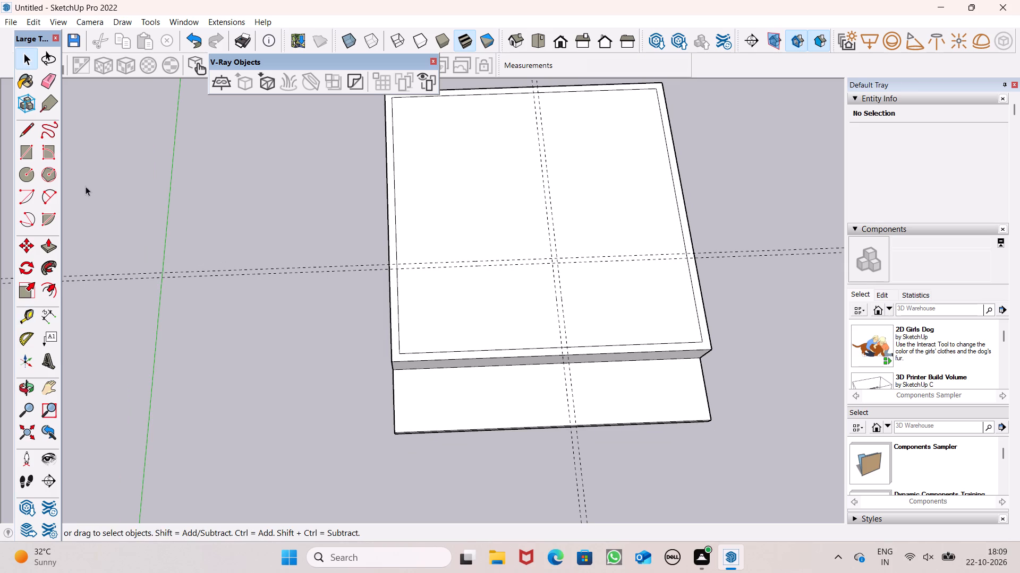
{"action": "left_click_drag", "start_coordinate": [26, 152], "coordinate": [31, 155]}
{"action": "scroll", "coordinate": [418, 284], "scroll_direction": "up", "scroll_amount": 3}
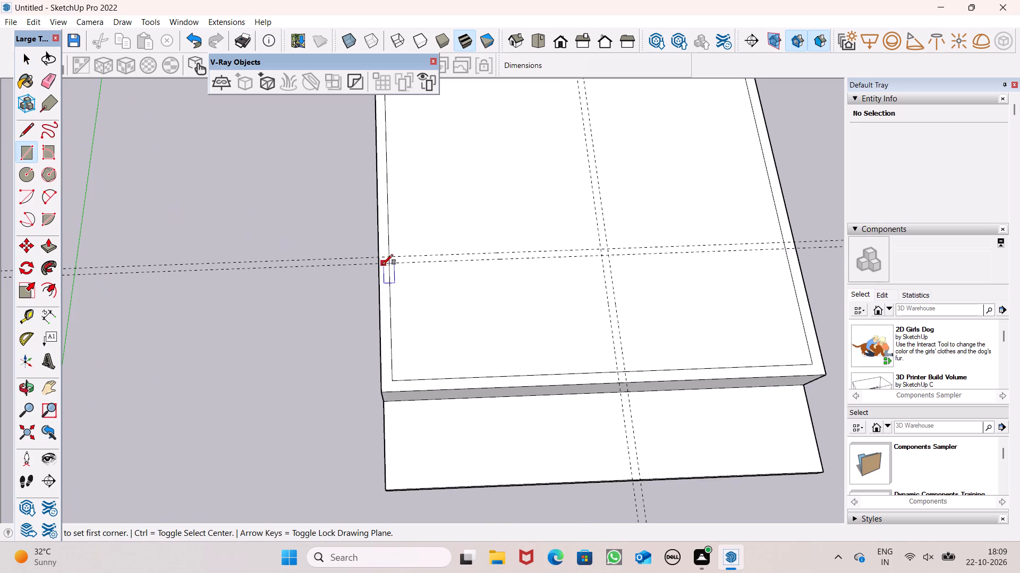
{"action": "left_click", "coordinate": [386, 257]}
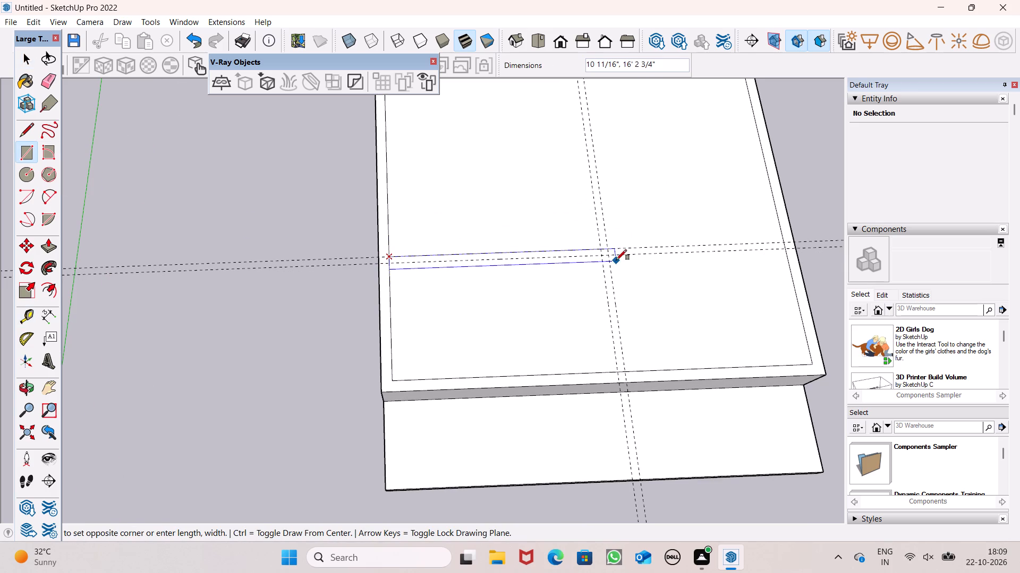
{"action": "scroll", "coordinate": [616, 258], "scroll_direction": "up", "scroll_amount": 10}
{"action": "left_click", "coordinate": [603, 252]}
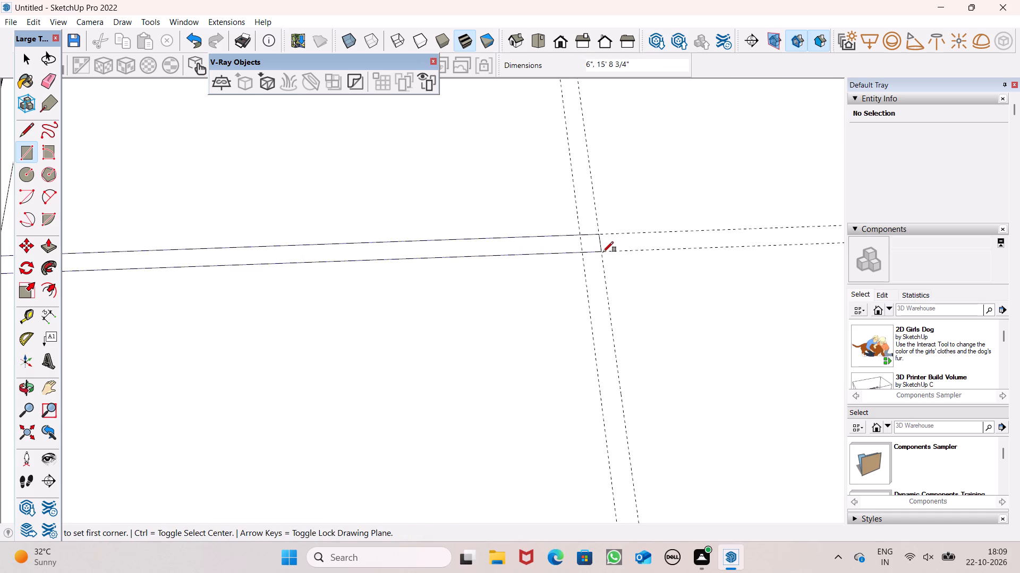
Draw a 6" wide rectangle between the lengthwise guides, from the top face's rear inner edge to its front inner edge.
{"action": "scroll", "coordinate": [604, 354], "scroll_direction": "down", "scroll_amount": 13}
{"action": "scroll", "coordinate": [510, 250], "scroll_direction": "down", "scroll_amount": 2}
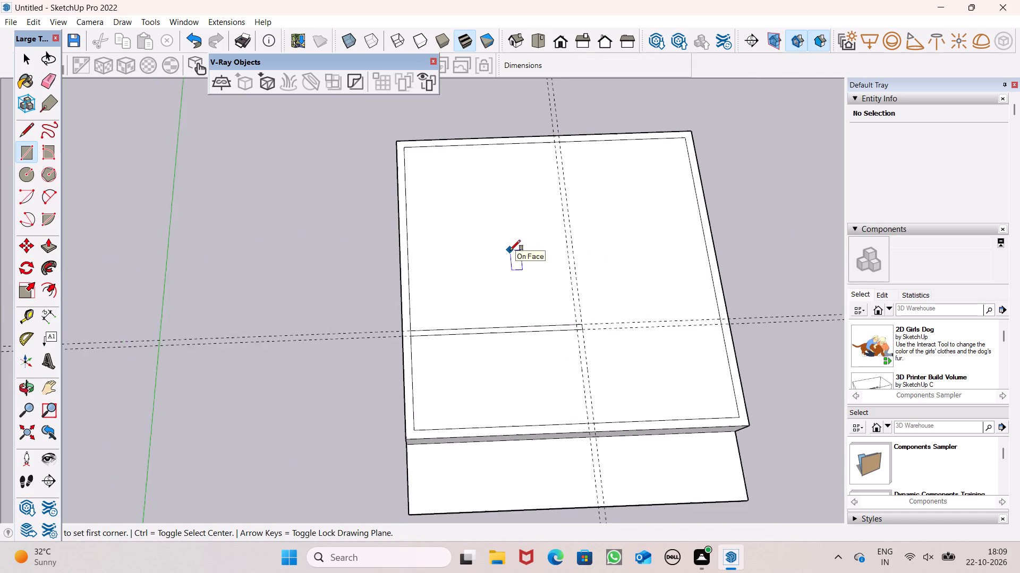
{"action": "scroll", "coordinate": [510, 250], "scroll_direction": "down", "scroll_amount": 2}
{"action": "scroll", "coordinate": [537, 185], "scroll_direction": "up", "scroll_amount": 4}
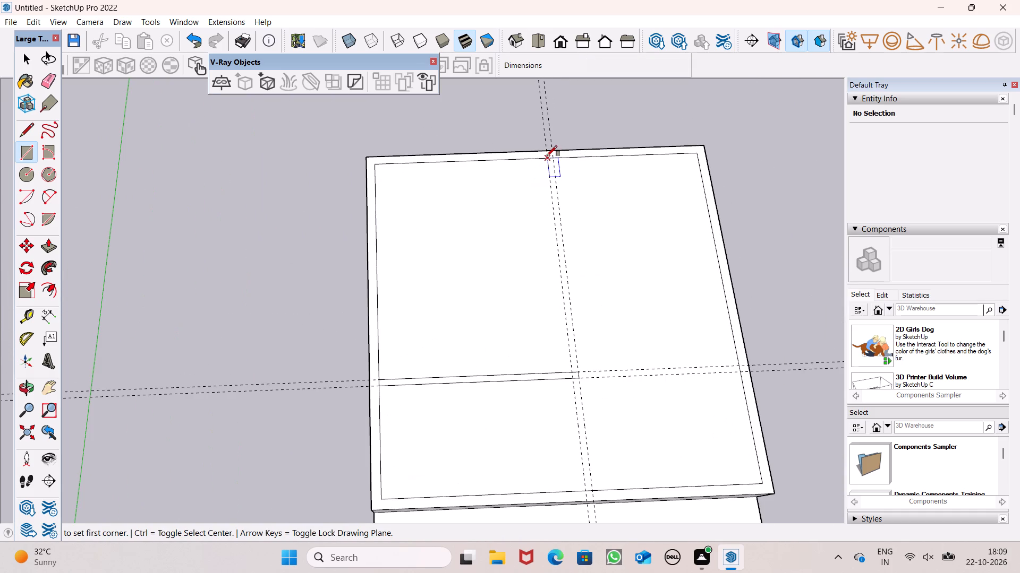
{"action": "left_click", "coordinate": [547, 156]}
{"action": "scroll", "coordinate": [571, 231], "scroll_direction": "down", "scroll_amount": 6}
{"action": "scroll", "coordinate": [563, 307], "scroll_direction": "down", "scroll_amount": 1}
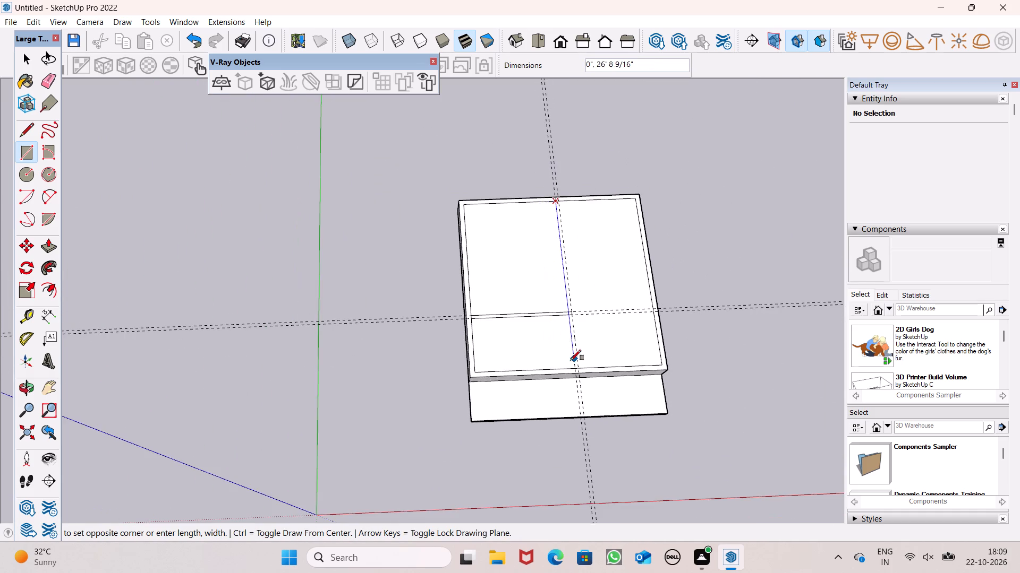
{"action": "scroll", "coordinate": [571, 360], "scroll_direction": "up", "scroll_amount": 17}
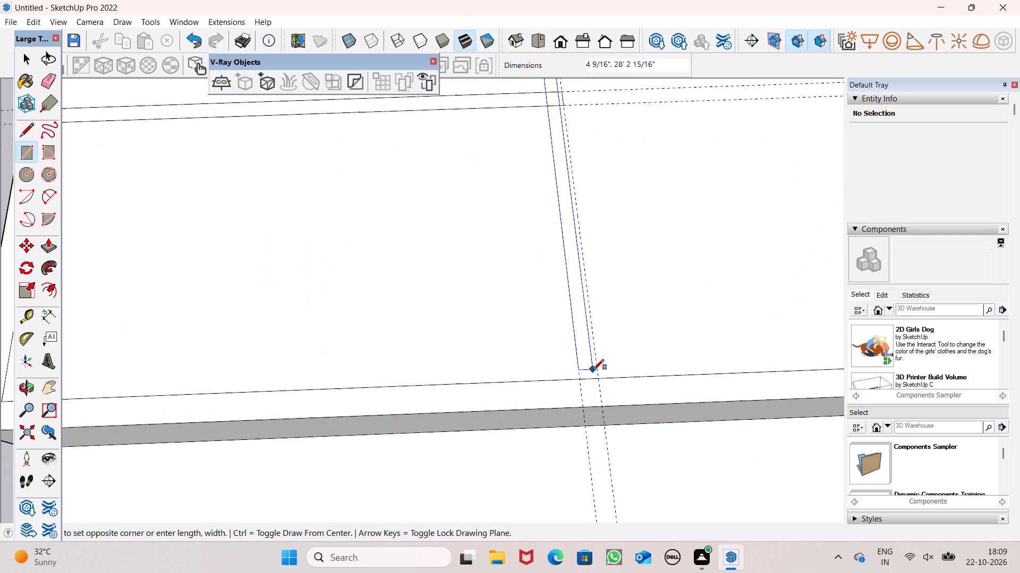
{"action": "left_click", "coordinate": [598, 377]}
Erase the two crosswise guides and the two lengthwise guides.
{"action": "scroll", "coordinate": [557, 341], "scroll_direction": "down", "scroll_amount": 10}
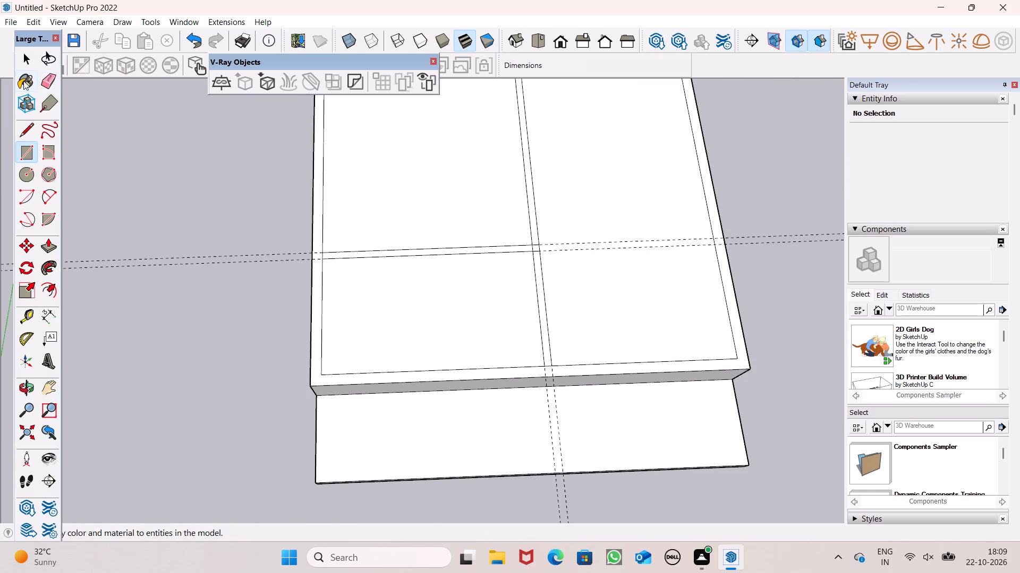
{"action": "left_click", "coordinate": [45, 79]}
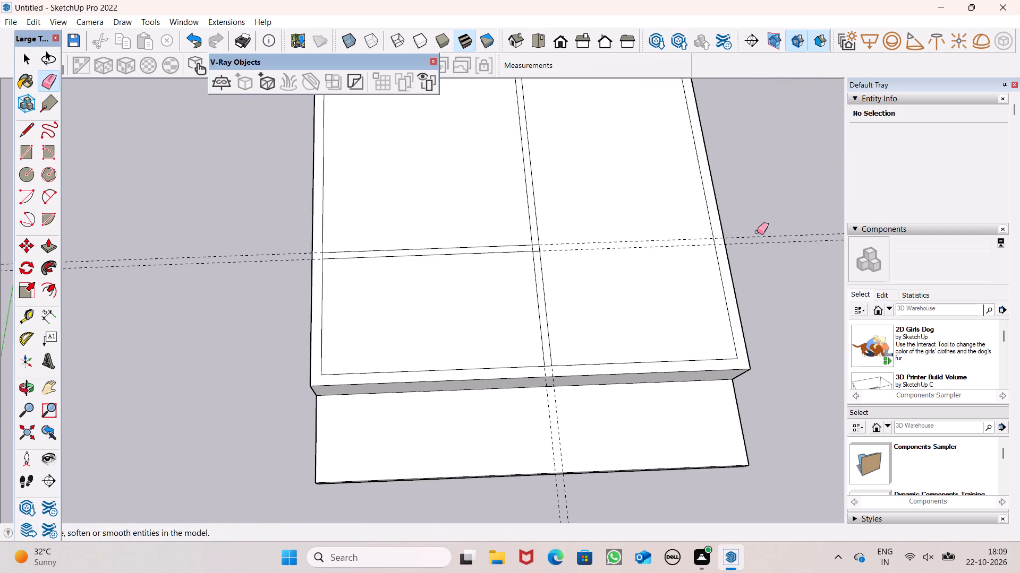
{"action": "left_click_drag", "start_coordinate": [762, 229], "coordinate": [768, 249]}
{"action": "scroll", "coordinate": [768, 237], "scroll_direction": "down", "scroll_amount": 1}
{"action": "left_click_drag", "start_coordinate": [586, 463], "coordinate": [568, 474]}
Erase the overlapping line segments where the crosswise partition meets the lengthwise partition, leaving an open T-junction.
{"action": "scroll", "coordinate": [526, 313], "scroll_direction": "up", "scroll_amount": 6}
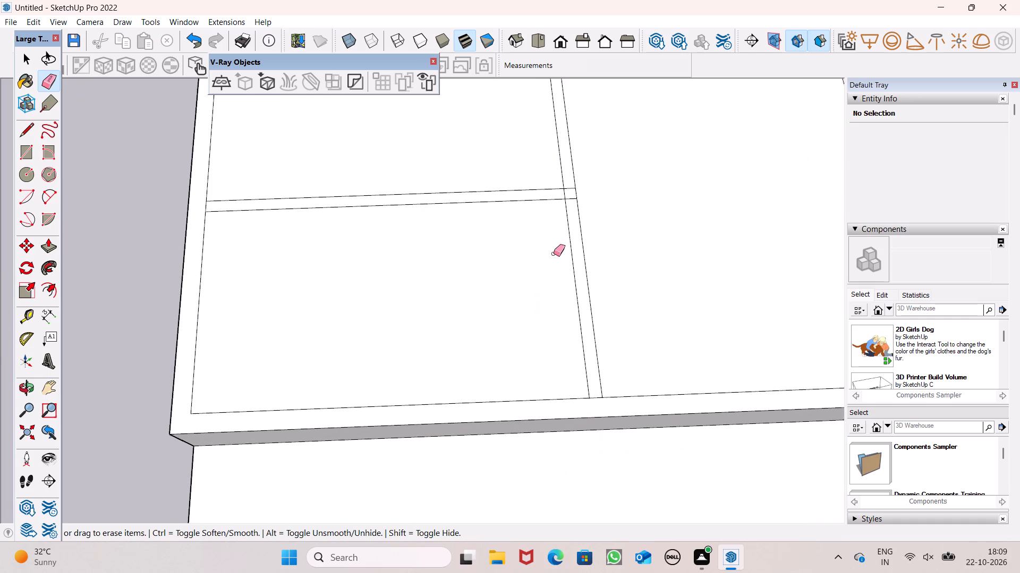
{"action": "scroll", "coordinate": [557, 244], "scroll_direction": "up", "scroll_amount": 9}
{"action": "scroll", "coordinate": [588, 204], "scroll_direction": "down", "scroll_amount": 2}
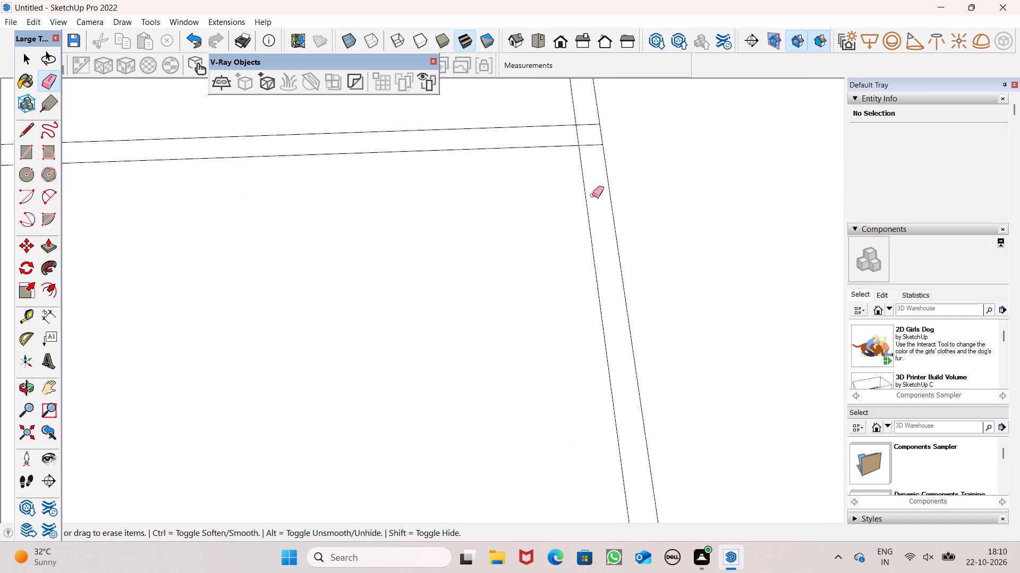
{"action": "scroll", "coordinate": [606, 97], "scroll_direction": "up", "scroll_amount": 4}
{"action": "left_click_drag", "start_coordinate": [575, 151], "coordinate": [560, 162]}
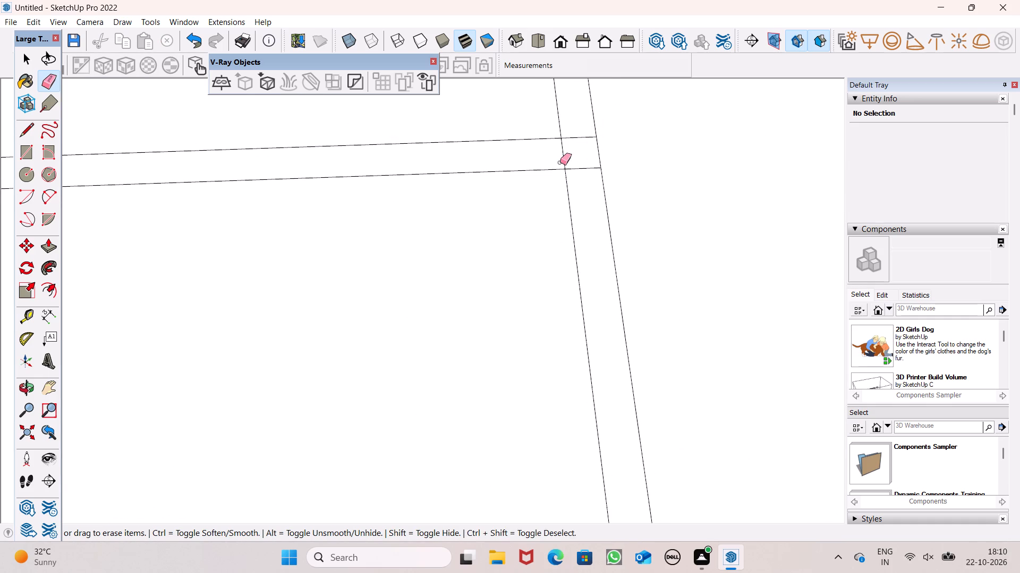
{"action": "left_click_drag", "start_coordinate": [560, 162], "coordinate": [574, 144]}
{"action": "left_click_drag", "start_coordinate": [574, 138], "coordinate": [577, 178]}
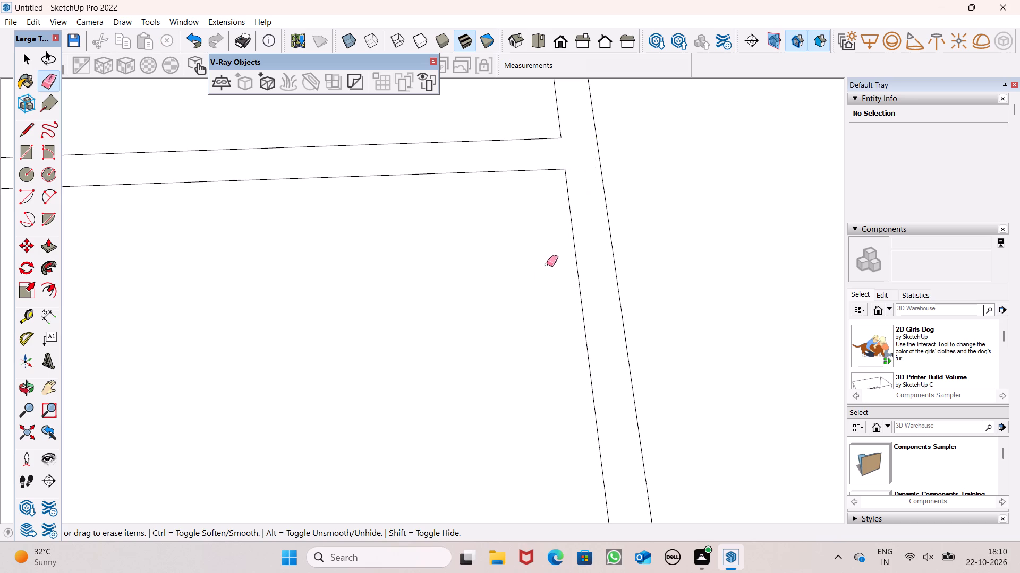
Erase the inner wall edge segments closing the lengthwise partition's rear end and the crosswise partition's side-wall end.
{"action": "scroll", "coordinate": [541, 284], "scroll_direction": "down", "scroll_amount": 12}
{"action": "scroll", "coordinate": [540, 241], "scroll_direction": "down", "scroll_amount": 9}
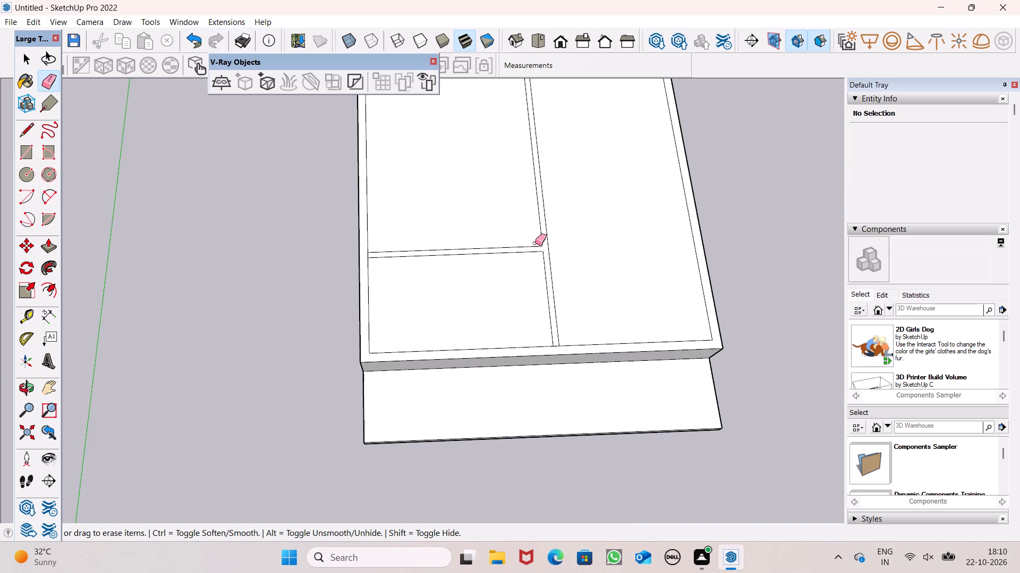
{"action": "scroll", "coordinate": [529, 207], "scroll_direction": "down", "scroll_amount": 4}
{"action": "scroll", "coordinate": [484, 144], "scroll_direction": "up", "scroll_amount": 3}
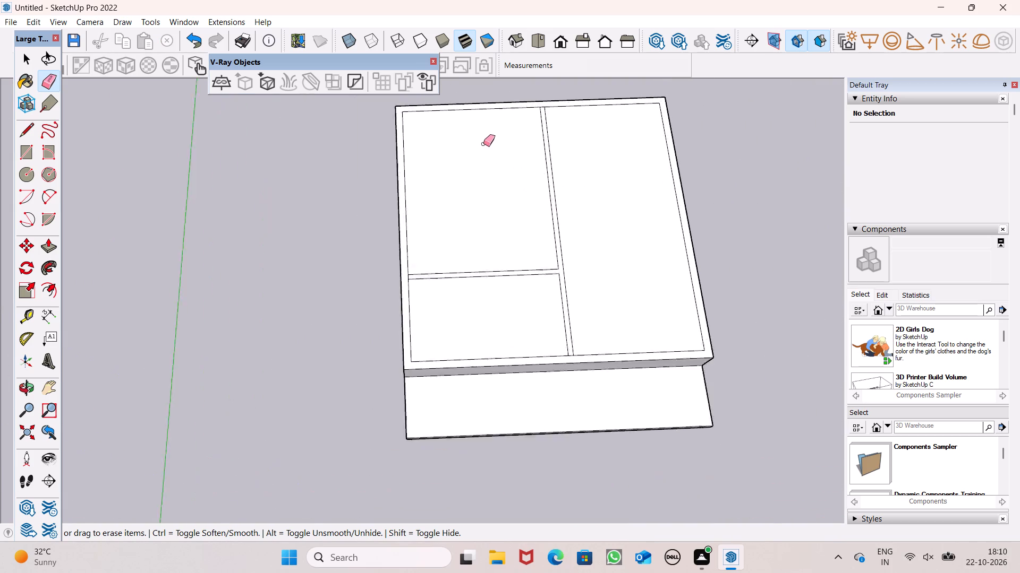
{"action": "scroll", "coordinate": [483, 144], "scroll_direction": "up", "scroll_amount": 3}
{"action": "scroll", "coordinate": [558, 107], "scroll_direction": "up", "scroll_amount": 5}
{"action": "left_click", "coordinate": [563, 86]}
{"action": "scroll", "coordinate": [564, 95], "scroll_direction": "down", "scroll_amount": 7}
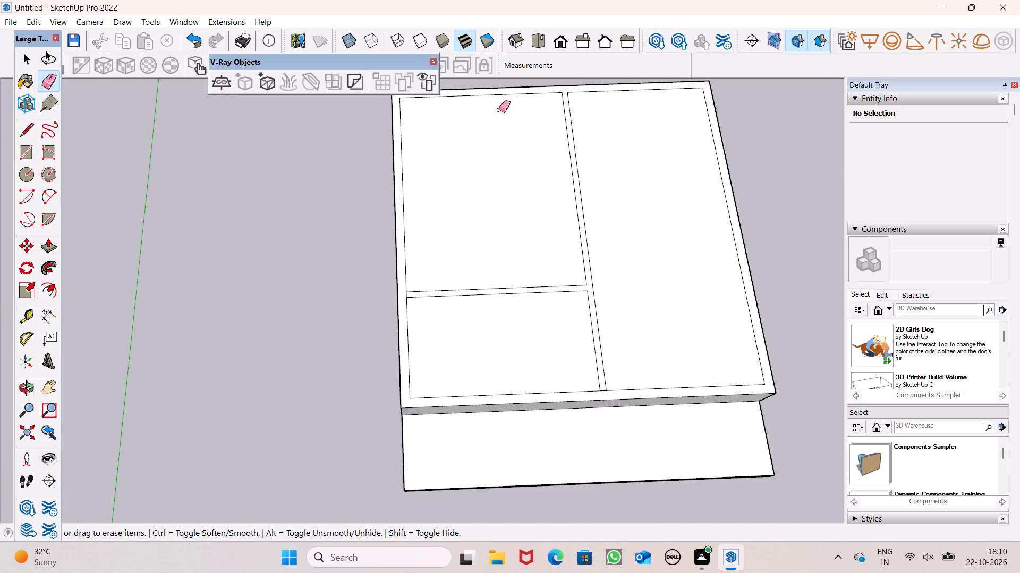
{"action": "scroll", "coordinate": [433, 322], "scroll_direction": "up", "scroll_amount": 6}
{"action": "left_click_drag", "start_coordinate": [378, 271], "coordinate": [385, 273]}
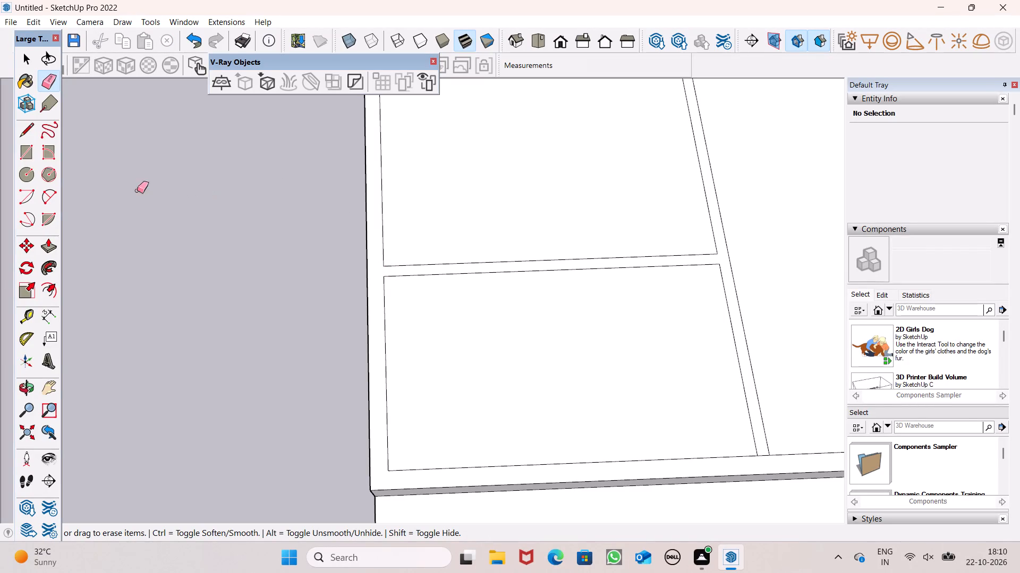
Draw 9" lines across the side and front wall tops, extending the crosswise partition's front edge and the lengthwise partition's near edge to the outer edges.
{"action": "left_click", "coordinate": [26, 124]}
{"action": "scroll", "coordinate": [399, 331], "scroll_direction": "up", "scroll_amount": 4}
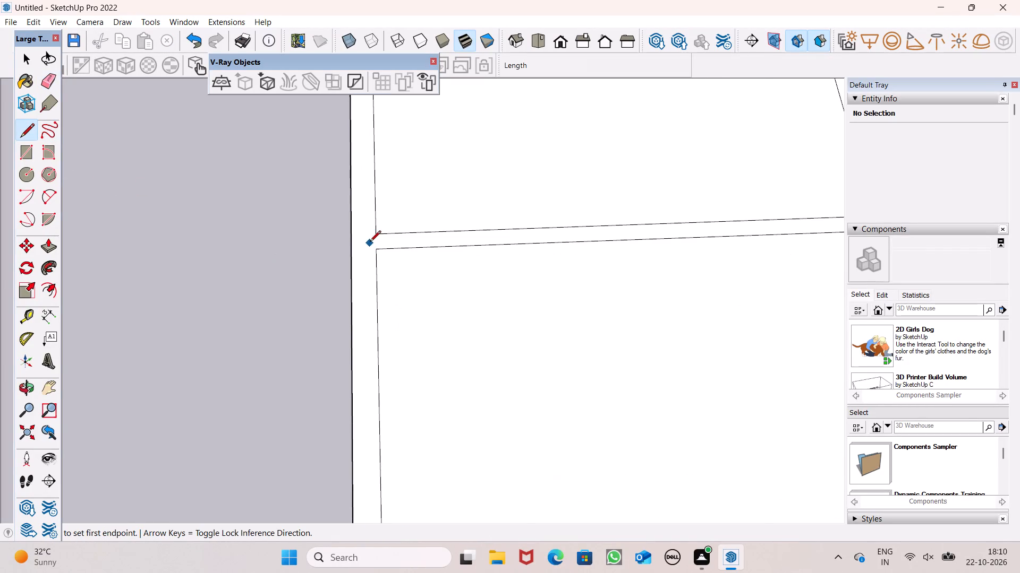
{"action": "left_click", "coordinate": [381, 247]}
{"action": "left_click", "coordinate": [354, 247]}
{"action": "scroll", "coordinate": [379, 183], "scroll_direction": "down", "scroll_amount": 7}
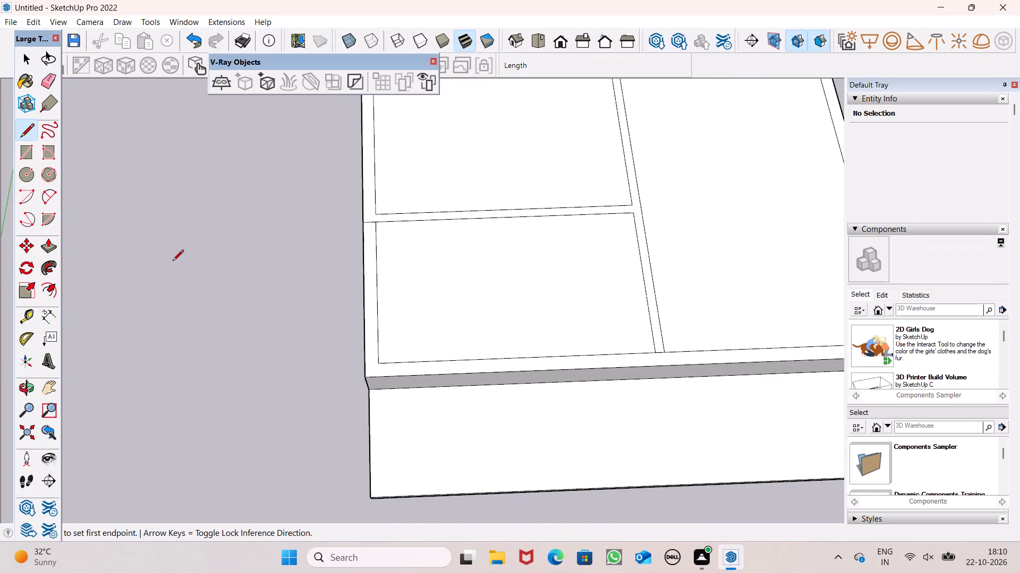
{"action": "scroll", "coordinate": [681, 347], "scroll_direction": "up", "scroll_amount": 5}
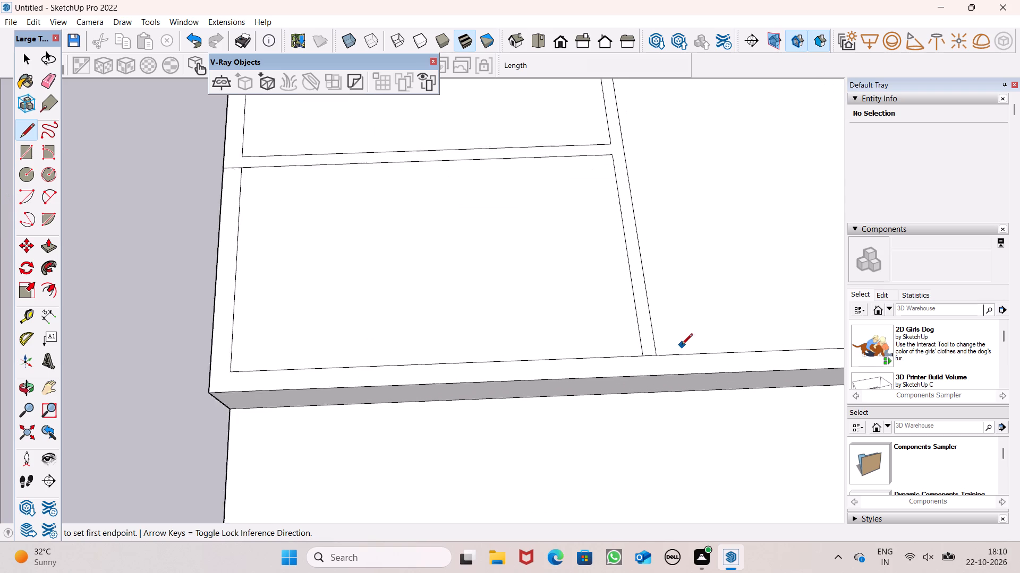
{"action": "left_click", "coordinate": [636, 352]}
{"action": "left_click", "coordinate": [636, 379]}
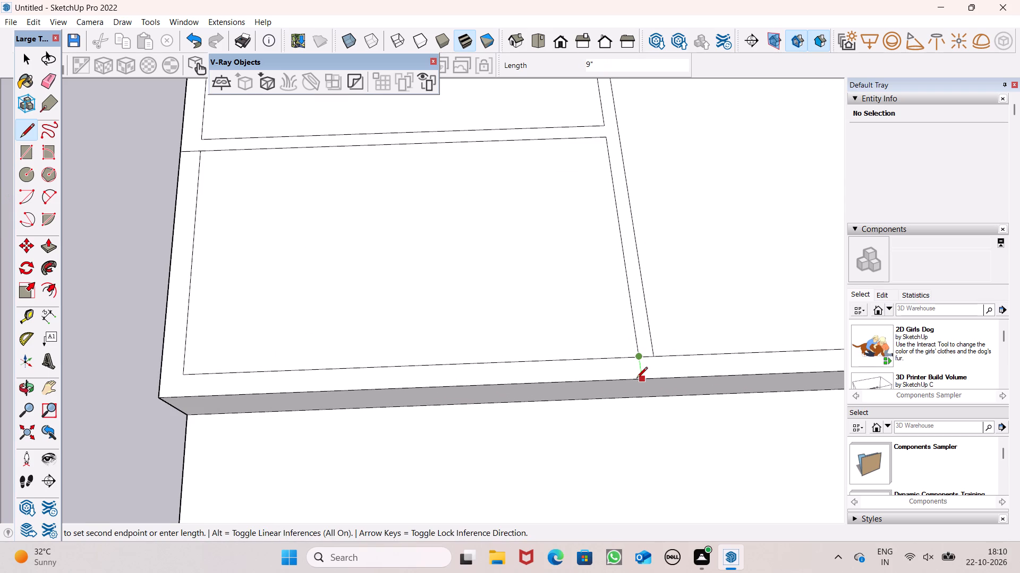
{"action": "scroll", "coordinate": [360, 238], "scroll_direction": "down", "scroll_amount": 6}
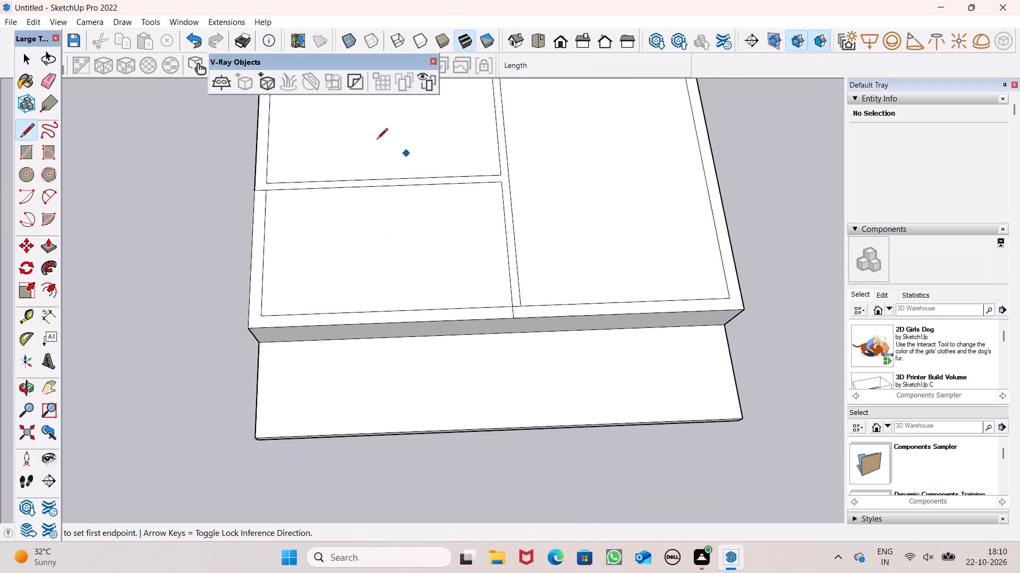
Erase the front inner wall edge segment closing the front end of the lengthwise partition.
{"action": "left_click", "coordinate": [46, 81]}
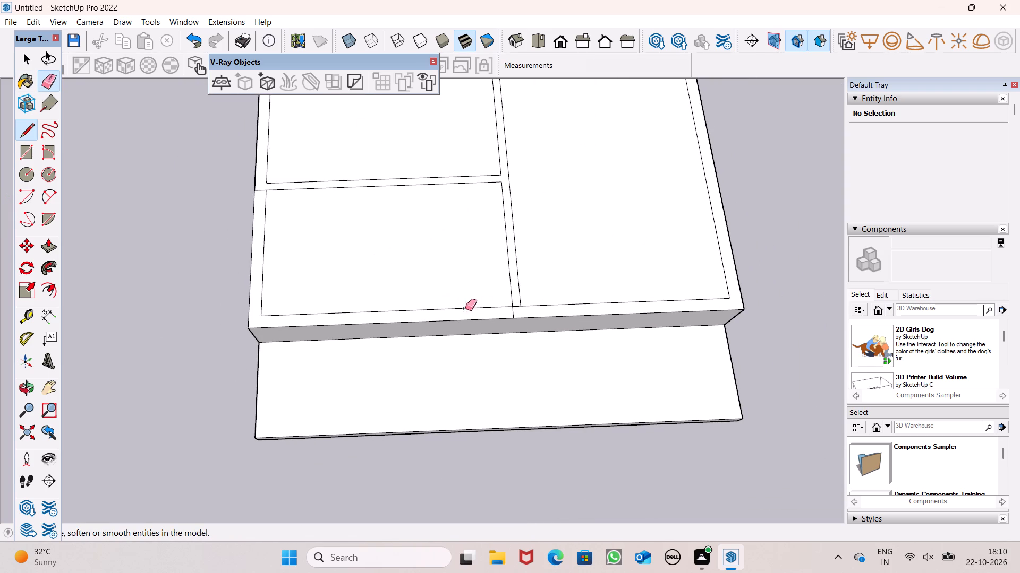
{"action": "scroll", "coordinate": [497, 308], "scroll_direction": "up", "scroll_amount": 4}
{"action": "scroll", "coordinate": [548, 303], "scroll_direction": "up", "scroll_amount": 3}
{"action": "left_click", "coordinate": [518, 306]}
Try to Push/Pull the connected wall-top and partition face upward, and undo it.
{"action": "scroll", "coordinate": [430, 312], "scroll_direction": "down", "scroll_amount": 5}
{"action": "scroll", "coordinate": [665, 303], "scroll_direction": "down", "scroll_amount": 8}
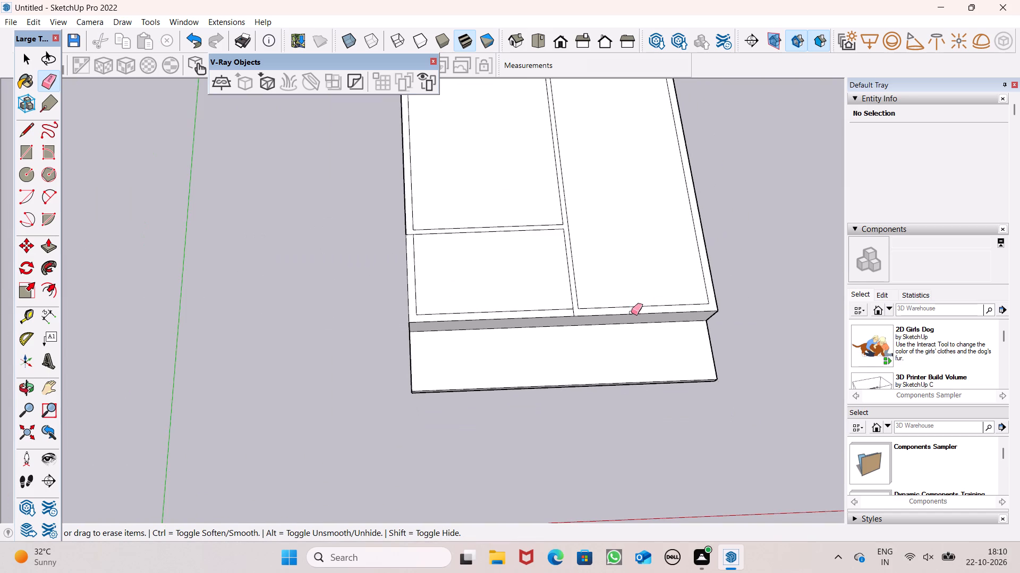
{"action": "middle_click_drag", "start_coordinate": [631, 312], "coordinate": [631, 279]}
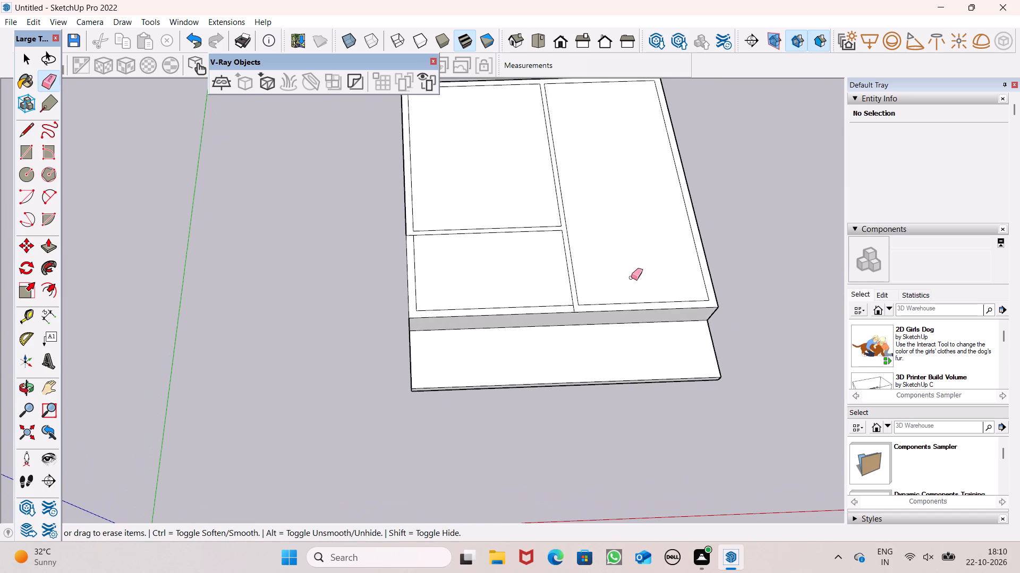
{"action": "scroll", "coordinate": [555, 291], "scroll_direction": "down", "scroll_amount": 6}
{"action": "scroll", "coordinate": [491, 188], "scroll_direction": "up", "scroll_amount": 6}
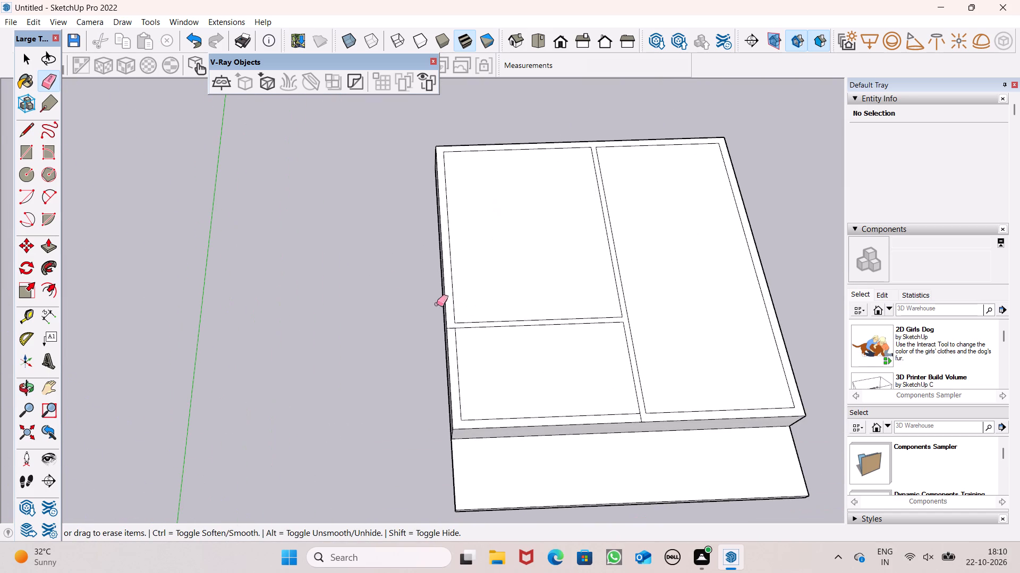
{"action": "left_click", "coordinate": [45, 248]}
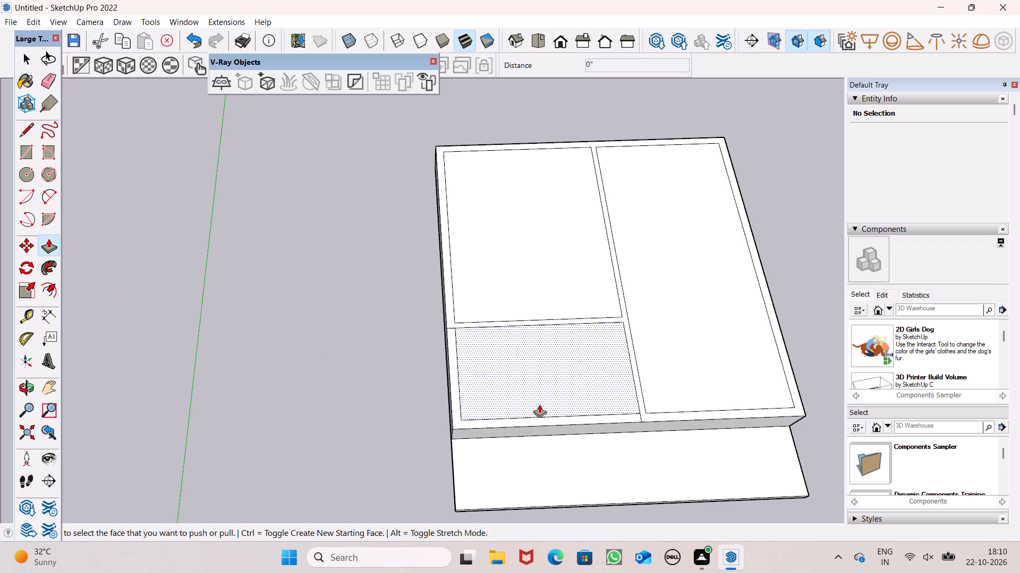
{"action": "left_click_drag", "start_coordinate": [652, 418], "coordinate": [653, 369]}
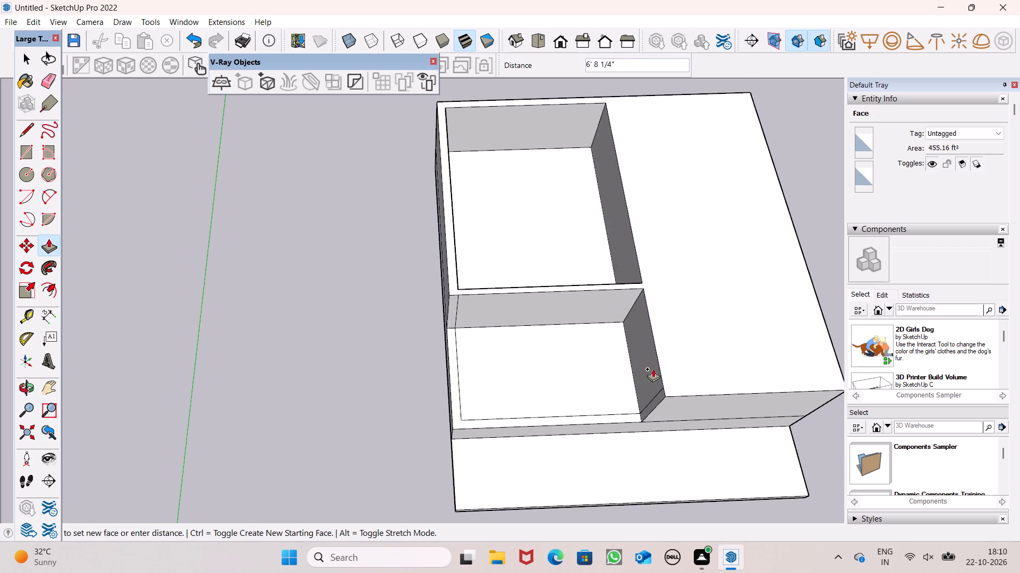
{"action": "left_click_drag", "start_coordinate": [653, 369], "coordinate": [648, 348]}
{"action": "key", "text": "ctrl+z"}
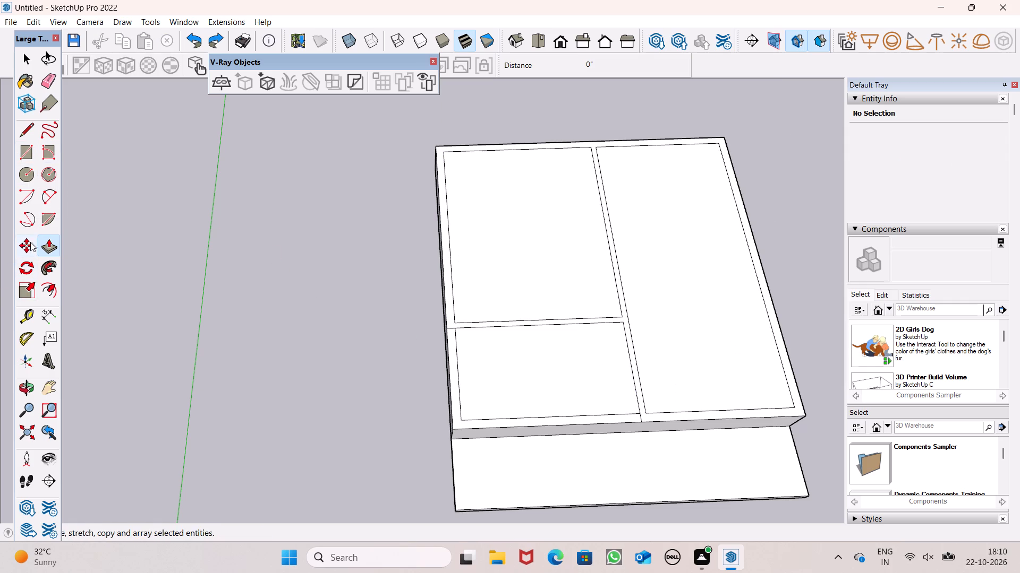
Draw a rectangle about 12' 9" by 5" across the long undivided room, from the lengthwise partition to the opposite wall's inner edge.
{"action": "left_click", "coordinate": [22, 158]}
{"action": "scroll", "coordinate": [629, 297], "scroll_direction": "up", "scroll_amount": 3}
{"action": "left_click", "coordinate": [613, 241]}
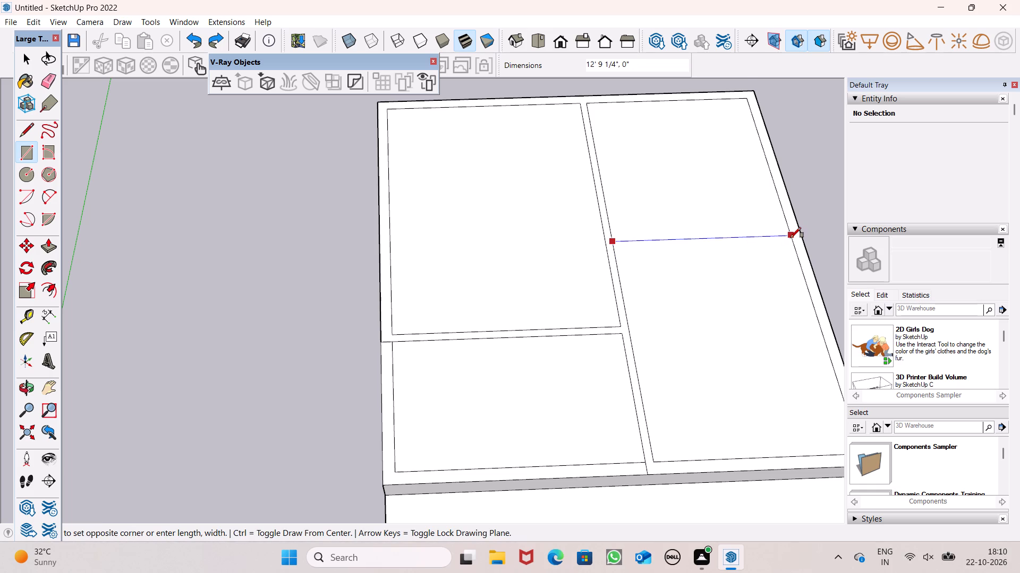
{"action": "scroll", "coordinate": [791, 238], "scroll_direction": "up", "scroll_amount": 6}
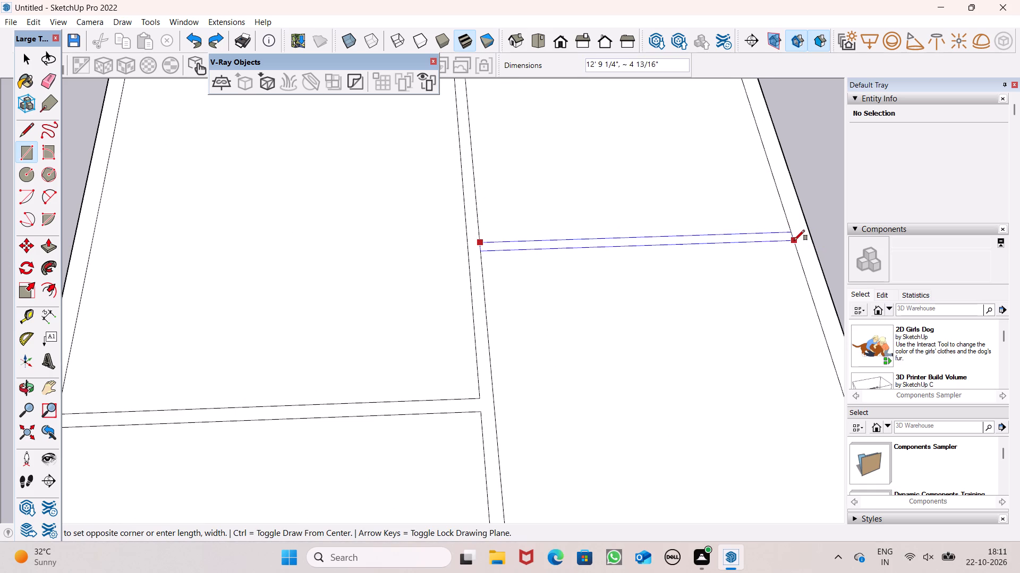
{"action": "scroll", "coordinate": [794, 241], "scroll_direction": "up", "scroll_amount": 4}
{"action": "left_click", "coordinate": [793, 239]}
Erase the short edge segments closing both ends of the new crosswise partition, at the lengthwise partition and at the side wall.
{"action": "scroll", "coordinate": [722, 188], "scroll_direction": "down", "scroll_amount": 5}
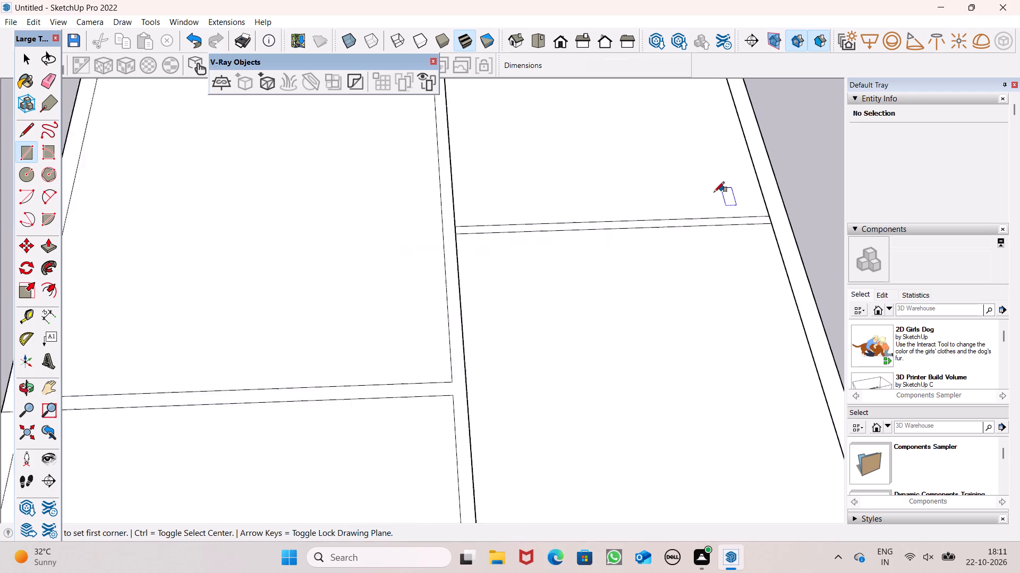
{"action": "scroll", "coordinate": [714, 192], "scroll_direction": "down", "scroll_amount": 1}
{"action": "left_click", "coordinate": [49, 73]}
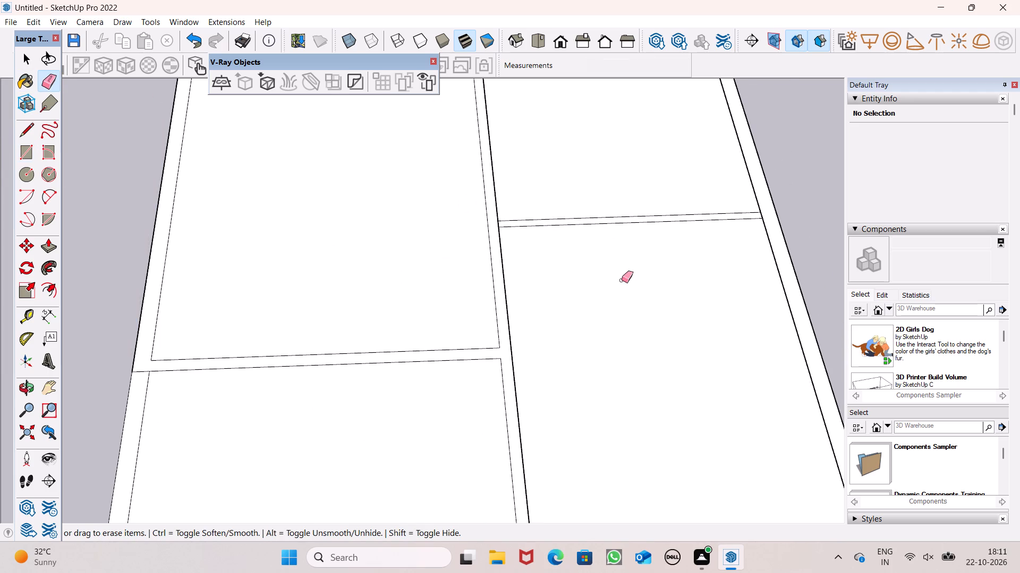
{"action": "scroll", "coordinate": [623, 282], "scroll_direction": "up", "scroll_amount": 3}
{"action": "scroll", "coordinate": [407, 192], "scroll_direction": "up", "scroll_amount": 6}
{"action": "scroll", "coordinate": [473, 256], "scroll_direction": "up", "scroll_amount": 4}
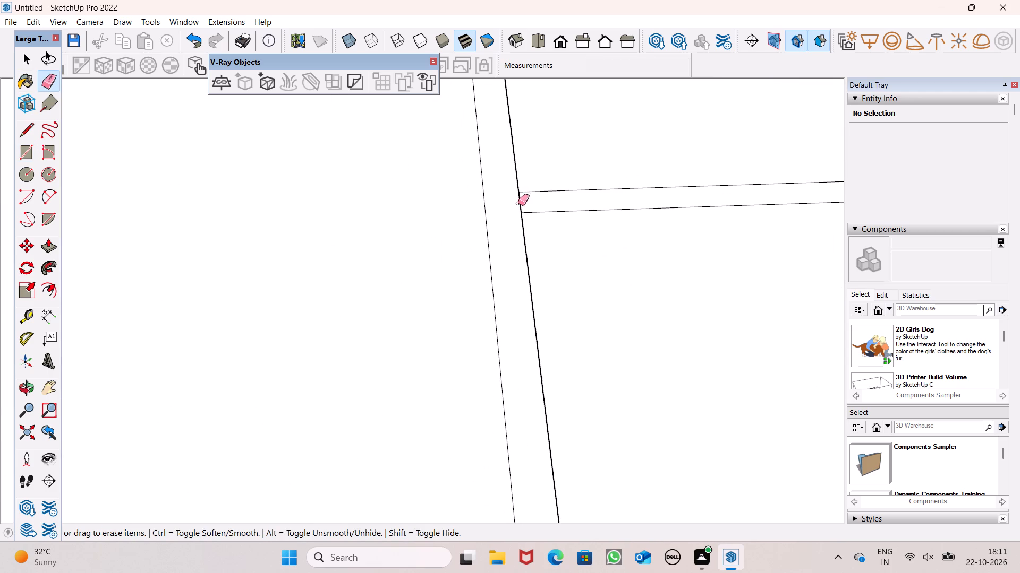
{"action": "left_click_drag", "start_coordinate": [529, 203], "coordinate": [536, 198]}
{"action": "scroll", "coordinate": [437, 317], "scroll_direction": "down", "scroll_amount": 5}
{"action": "scroll", "coordinate": [328, 322], "scroll_direction": "down", "scroll_amount": 6}
{"action": "scroll", "coordinate": [458, 295], "scroll_direction": "down", "scroll_amount": 1}
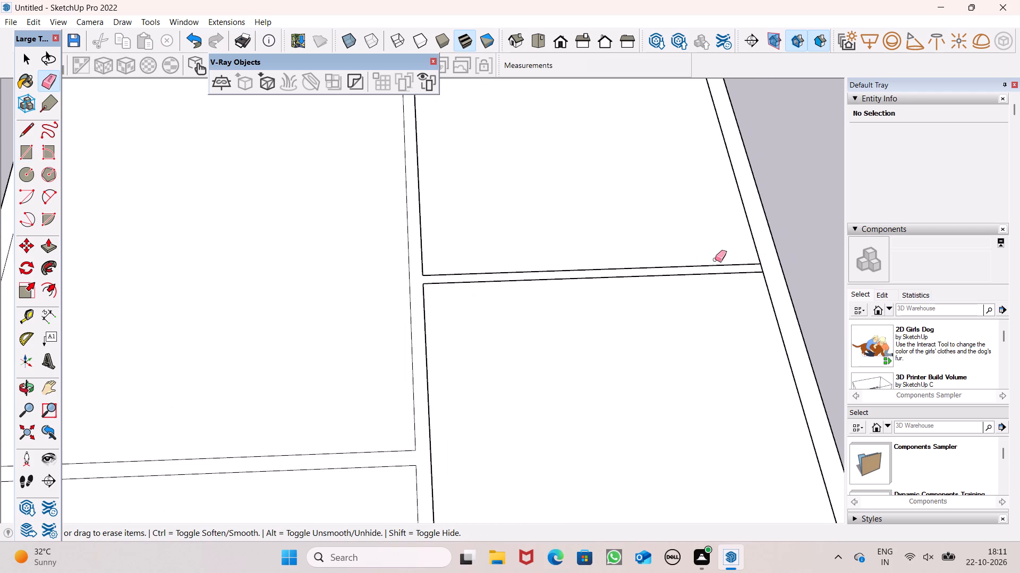
{"action": "scroll", "coordinate": [763, 259], "scroll_direction": "up", "scroll_amount": 5}
{"action": "left_click_drag", "start_coordinate": [767, 269], "coordinate": [755, 274]}
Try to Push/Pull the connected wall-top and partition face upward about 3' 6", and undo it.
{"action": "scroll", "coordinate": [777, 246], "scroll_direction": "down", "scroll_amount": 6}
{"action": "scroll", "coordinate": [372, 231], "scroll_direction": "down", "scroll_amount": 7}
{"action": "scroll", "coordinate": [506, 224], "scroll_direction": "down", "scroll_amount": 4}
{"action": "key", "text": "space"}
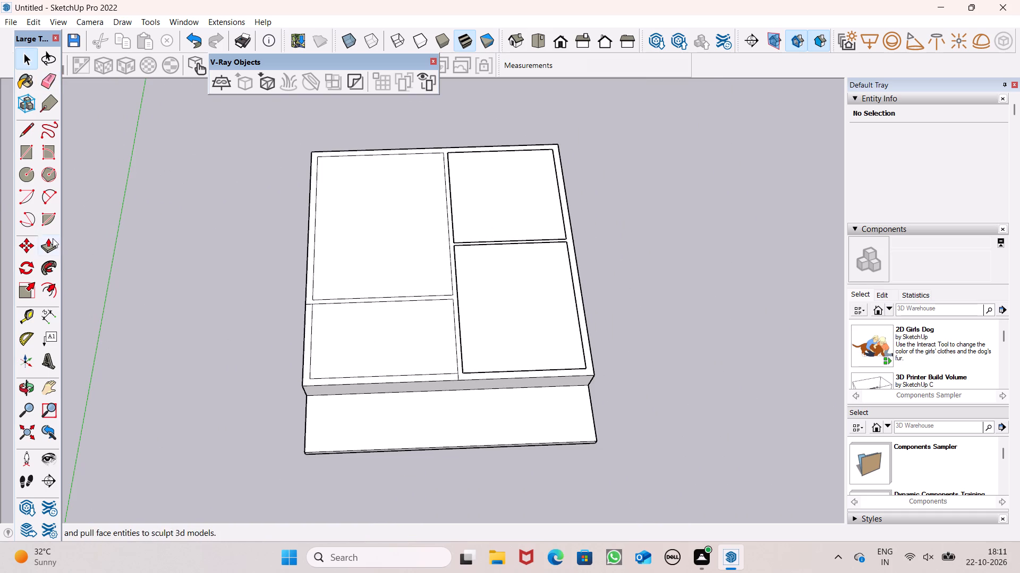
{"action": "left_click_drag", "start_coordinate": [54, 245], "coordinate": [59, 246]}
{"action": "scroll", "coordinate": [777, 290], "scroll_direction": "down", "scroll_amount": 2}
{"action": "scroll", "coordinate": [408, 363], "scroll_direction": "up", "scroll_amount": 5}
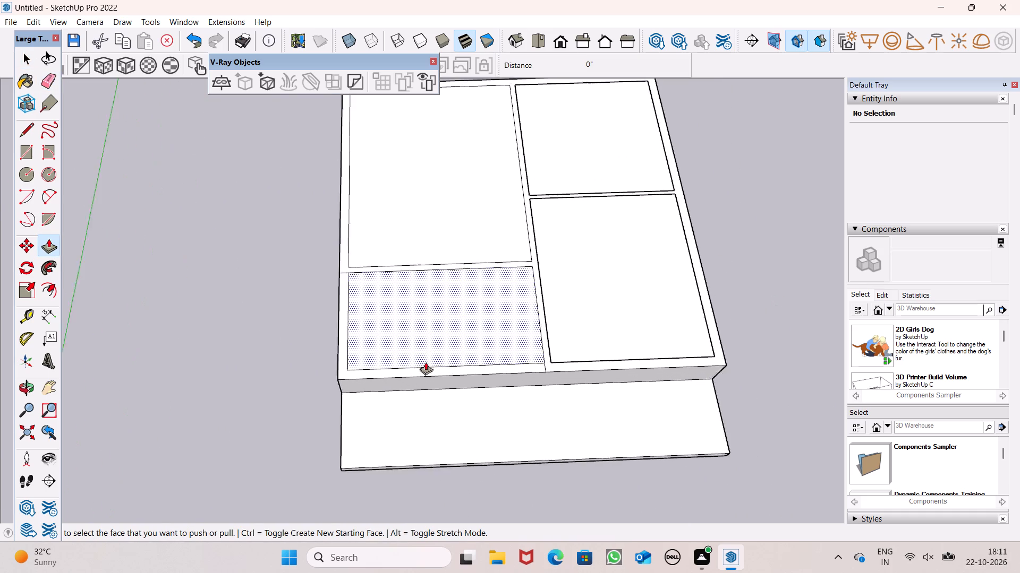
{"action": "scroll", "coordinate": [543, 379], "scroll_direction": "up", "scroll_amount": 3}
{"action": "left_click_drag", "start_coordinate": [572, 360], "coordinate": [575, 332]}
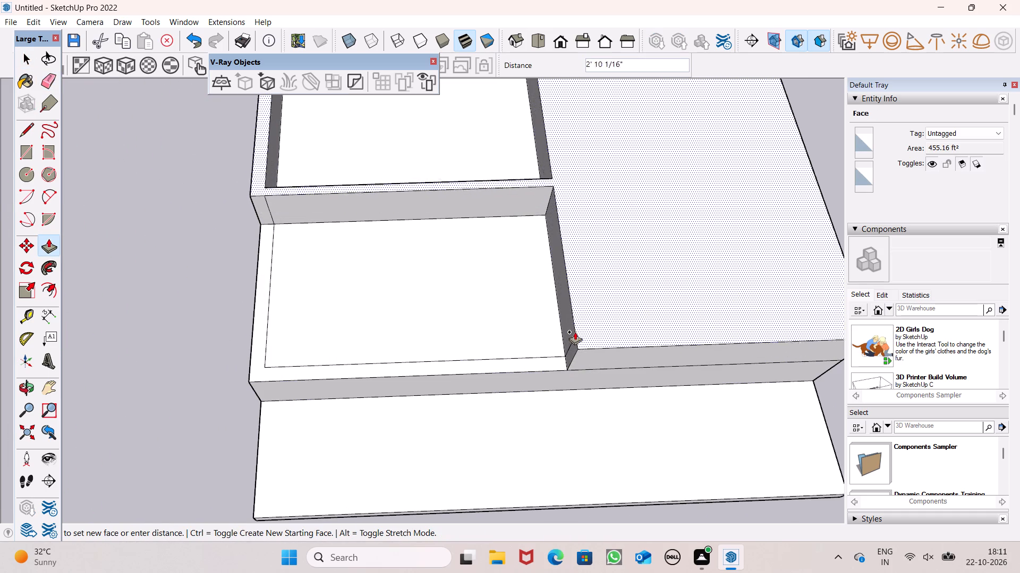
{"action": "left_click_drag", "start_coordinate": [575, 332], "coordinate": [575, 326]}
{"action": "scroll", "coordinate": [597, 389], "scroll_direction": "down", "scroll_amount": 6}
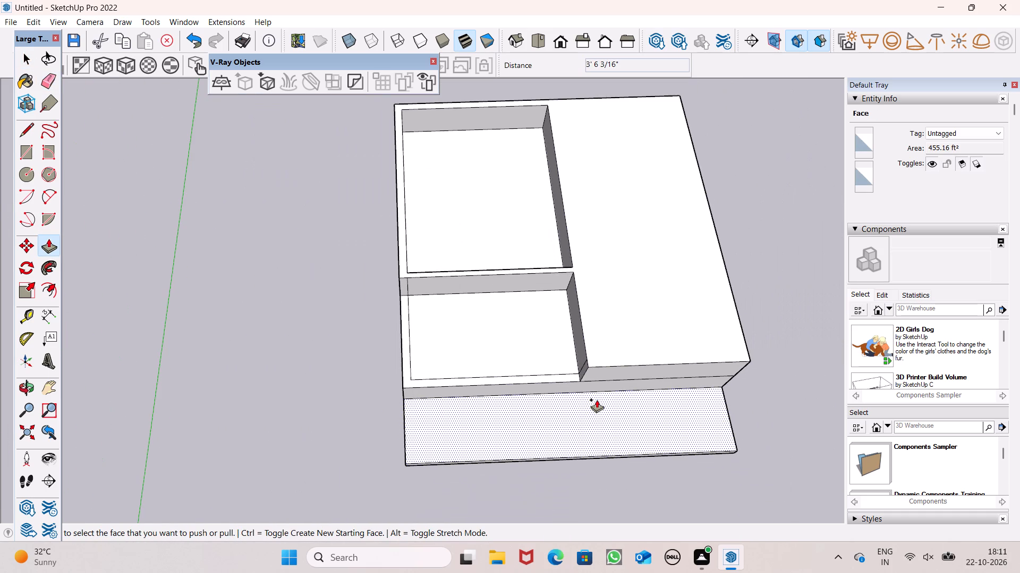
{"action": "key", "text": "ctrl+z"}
Undo the crosswise partition drawn across the long room, including the erasure of its end edges.
{"action": "key", "text": "ctrl+z"}
{"action": "key", "text": "ctrl+z"}
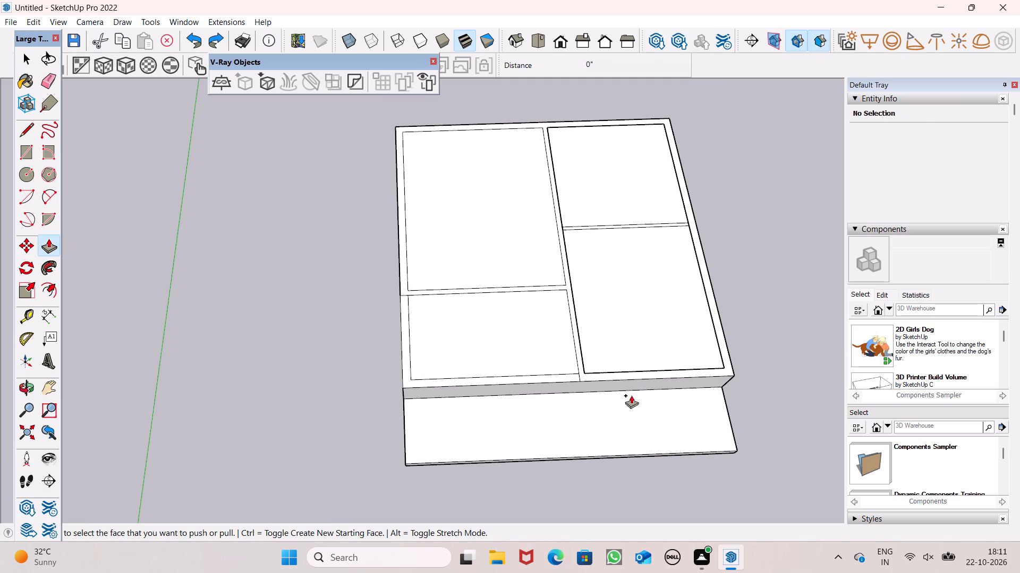
{"action": "key", "text": "ctrl+z"}
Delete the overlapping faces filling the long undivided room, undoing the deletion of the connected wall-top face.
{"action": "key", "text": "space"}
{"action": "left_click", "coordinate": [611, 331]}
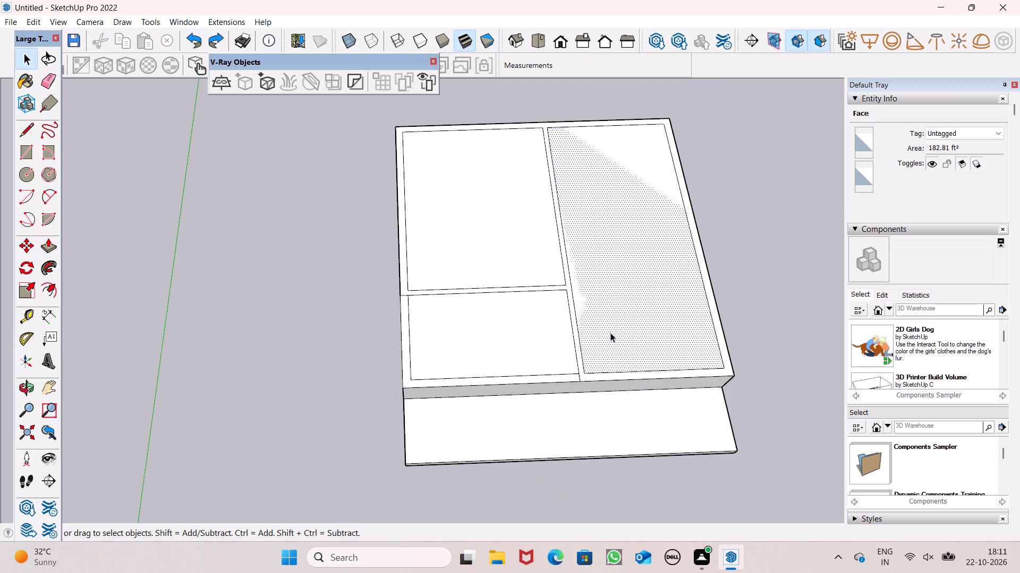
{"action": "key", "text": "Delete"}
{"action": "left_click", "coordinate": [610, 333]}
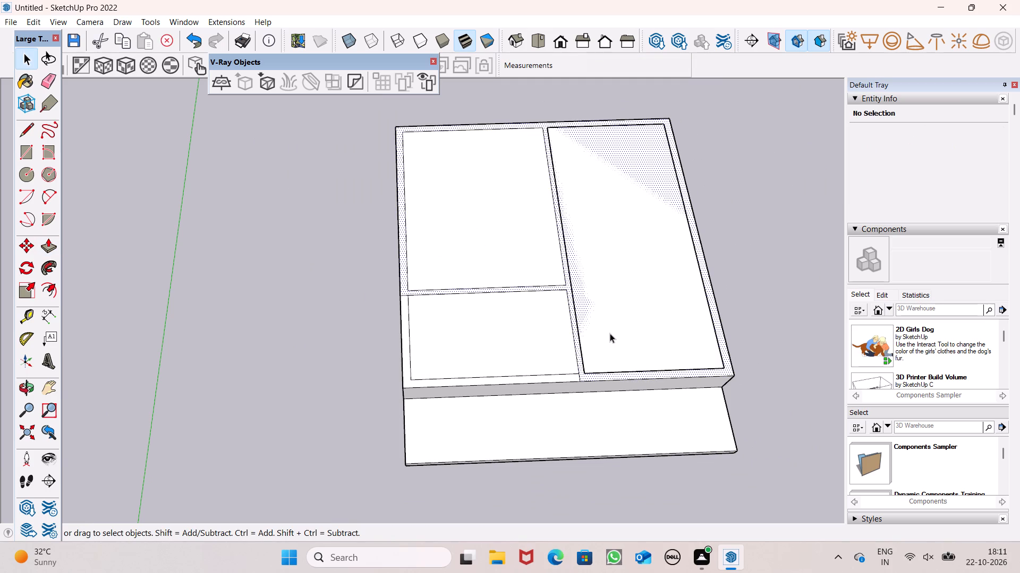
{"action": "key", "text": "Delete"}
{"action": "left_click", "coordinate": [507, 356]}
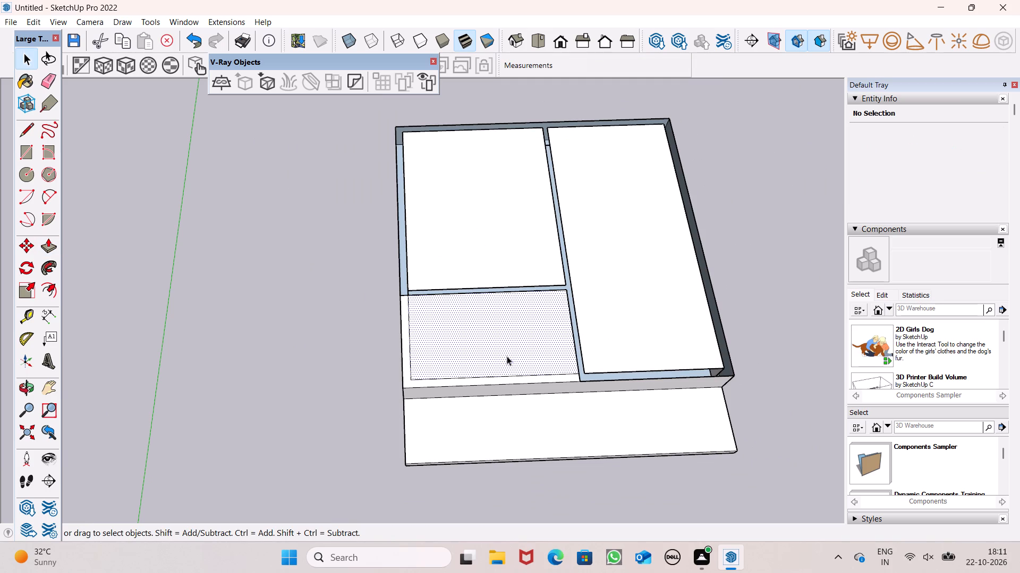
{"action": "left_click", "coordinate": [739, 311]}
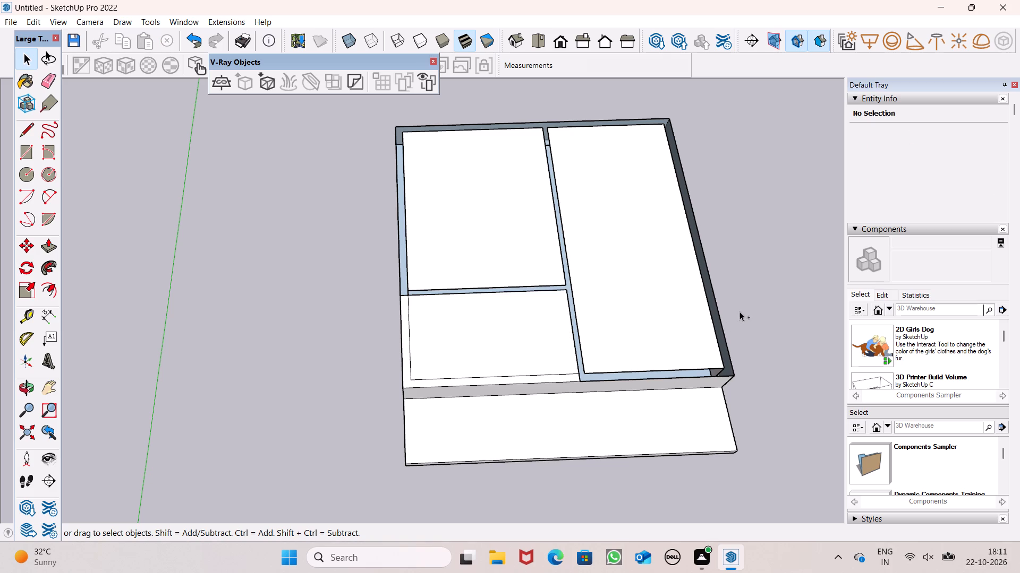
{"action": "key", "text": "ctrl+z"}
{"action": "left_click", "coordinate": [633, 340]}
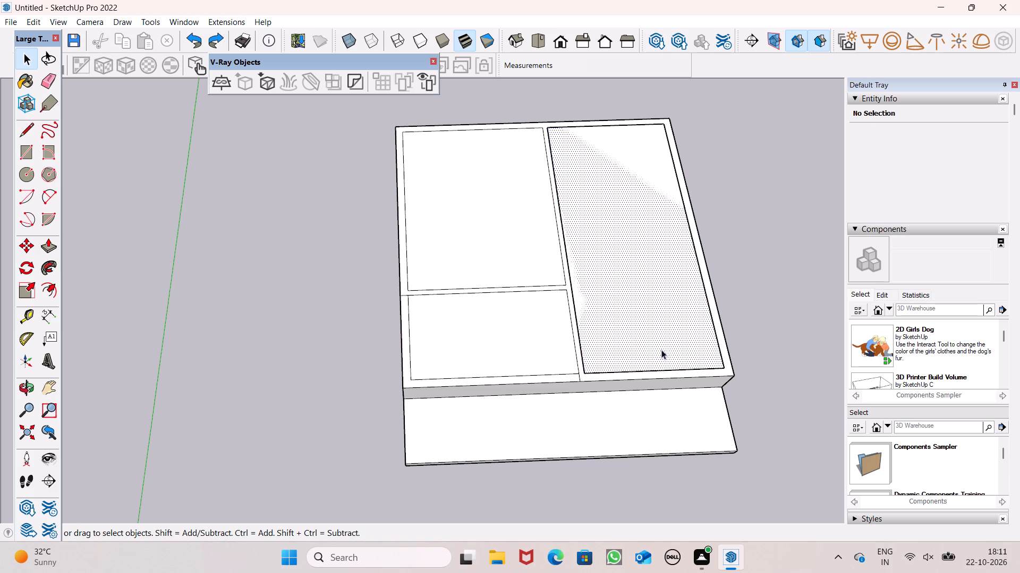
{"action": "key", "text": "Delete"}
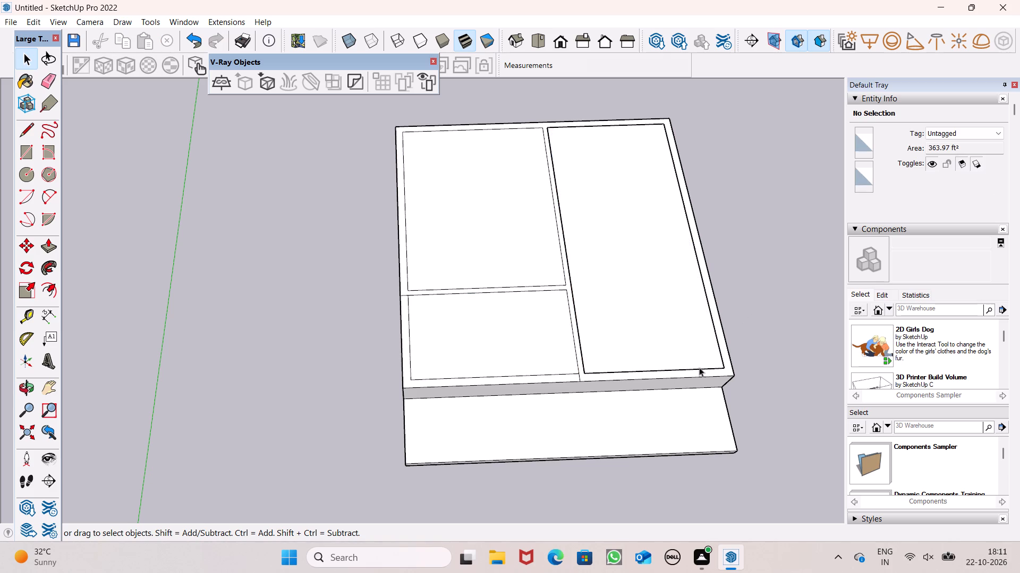
Examine the wall tops and the long undivided room from several angles, checking how far the connected wall-top face extends.
{"action": "middle_click_drag", "start_coordinate": [699, 369], "coordinate": [589, 280]}
{"action": "scroll", "coordinate": [630, 386], "scroll_direction": "up", "scroll_amount": 6}
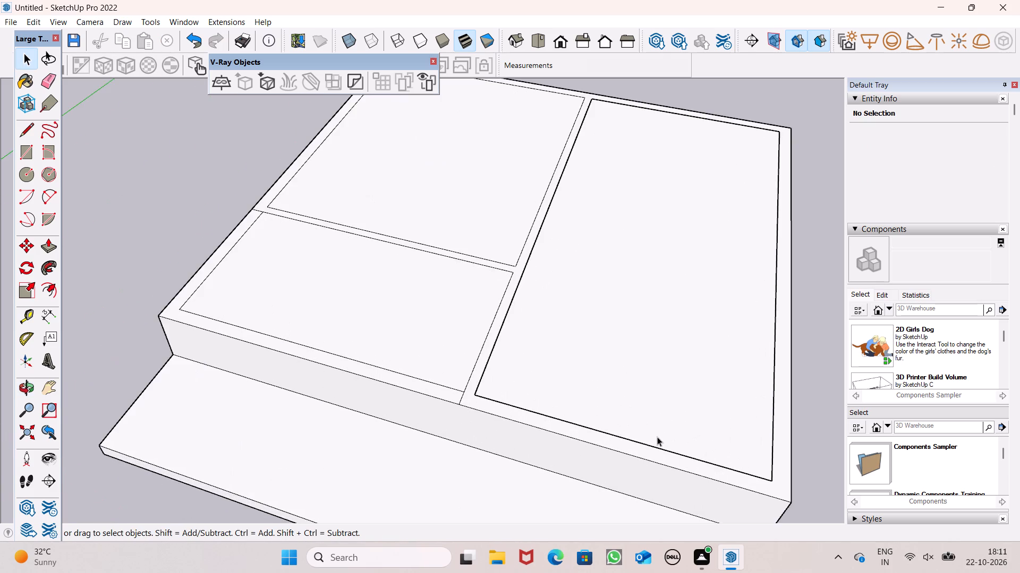
{"action": "scroll", "coordinate": [657, 437], "scroll_direction": "up", "scroll_amount": 4}
{"action": "scroll", "coordinate": [601, 371], "scroll_direction": "down", "scroll_amount": 5}
{"action": "left_click", "coordinate": [583, 377]}
{"action": "scroll", "coordinate": [580, 378], "scroll_direction": "down", "scroll_amount": 4}
{"action": "middle_click_drag", "start_coordinate": [579, 389], "coordinate": [593, 439]}
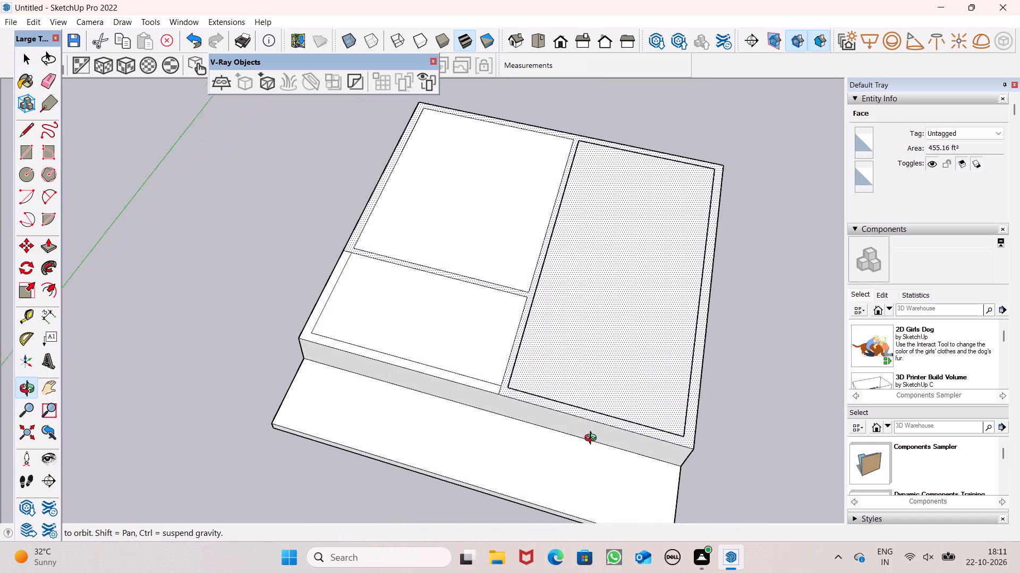
{"action": "middle_click_drag", "start_coordinate": [593, 439], "coordinate": [616, 443]}
{"action": "scroll", "coordinate": [618, 423], "scroll_direction": "up", "scroll_amount": 1}
{"action": "scroll", "coordinate": [483, 371], "scroll_direction": "down", "scroll_amount": 5}
{"action": "left_click", "coordinate": [764, 347]}
{"action": "middle_click_drag", "start_coordinate": [639, 363], "coordinate": [645, 373]}
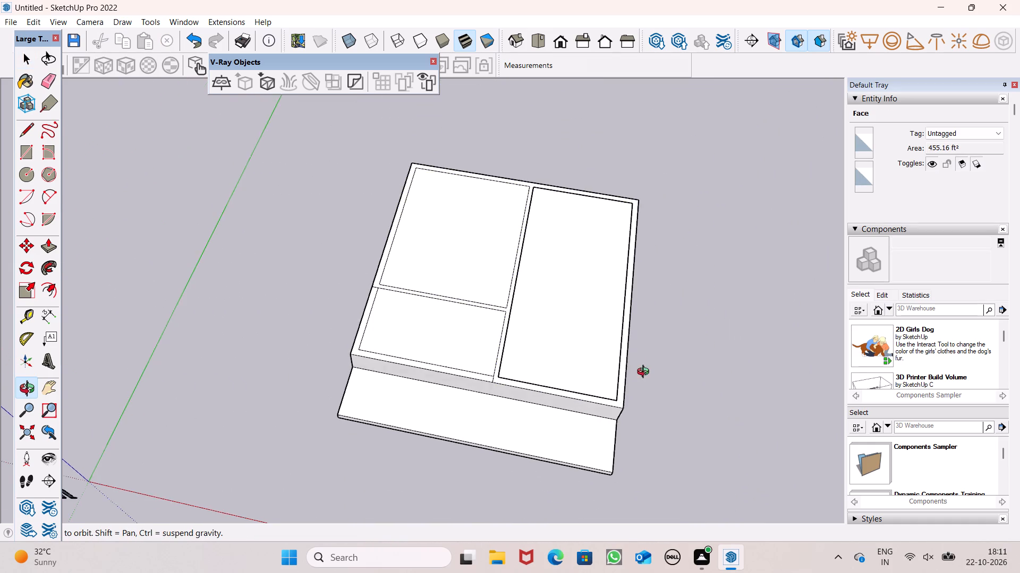
{"action": "middle_click_drag", "start_coordinate": [645, 373], "coordinate": [708, 386]}
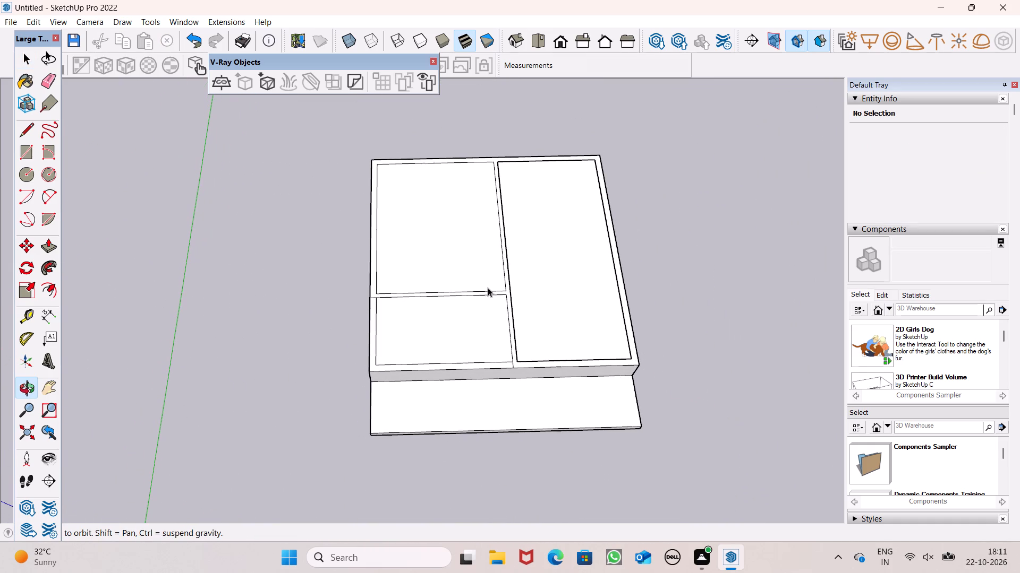
{"action": "scroll", "coordinate": [546, 292], "scroll_direction": "up", "scroll_amount": 6}
{"action": "scroll", "coordinate": [514, 283], "scroll_direction": "down", "scroll_amount": 5}
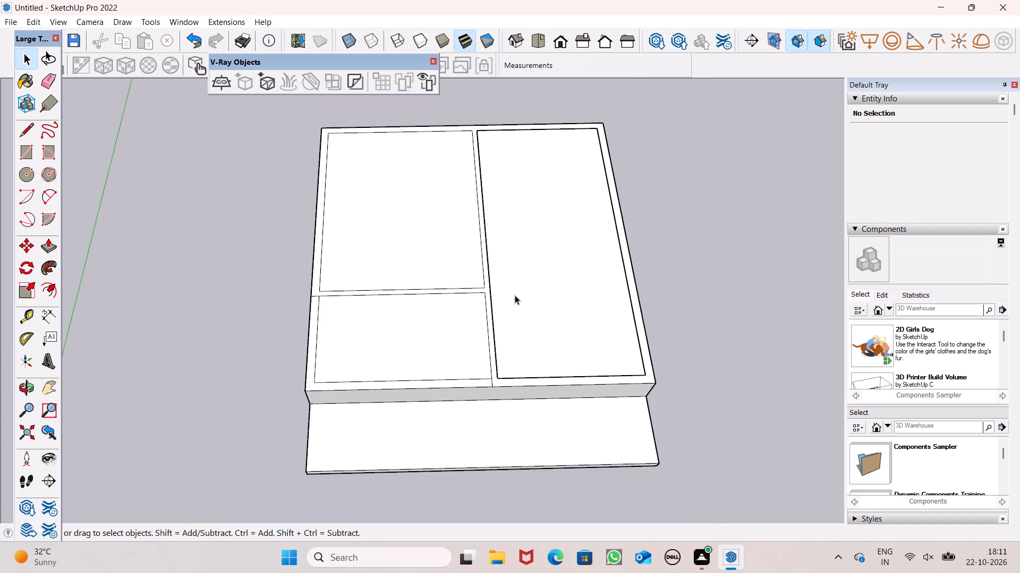
{"action": "middle_click_drag", "start_coordinate": [518, 308], "coordinate": [543, 374]}
{"action": "scroll", "coordinate": [568, 341], "scroll_direction": "down", "scroll_amount": 3}
{"action": "scroll", "coordinate": [644, 318], "scroll_direction": "up", "scroll_amount": 4}
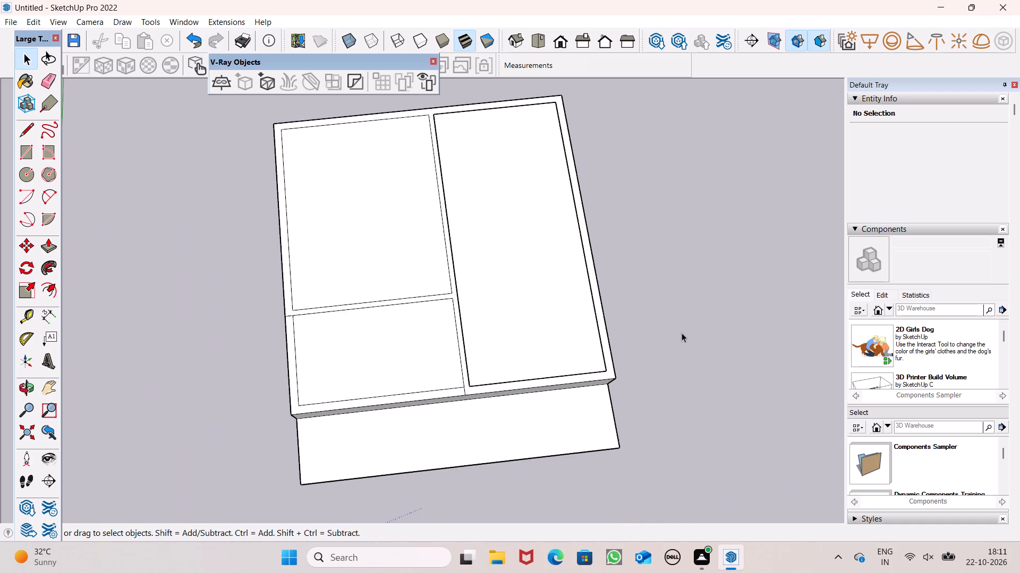
{"action": "middle_click_drag", "start_coordinate": [668, 339], "coordinate": [630, 358]}
{"action": "scroll", "coordinate": [630, 359], "scroll_direction": "up", "scroll_amount": 1}
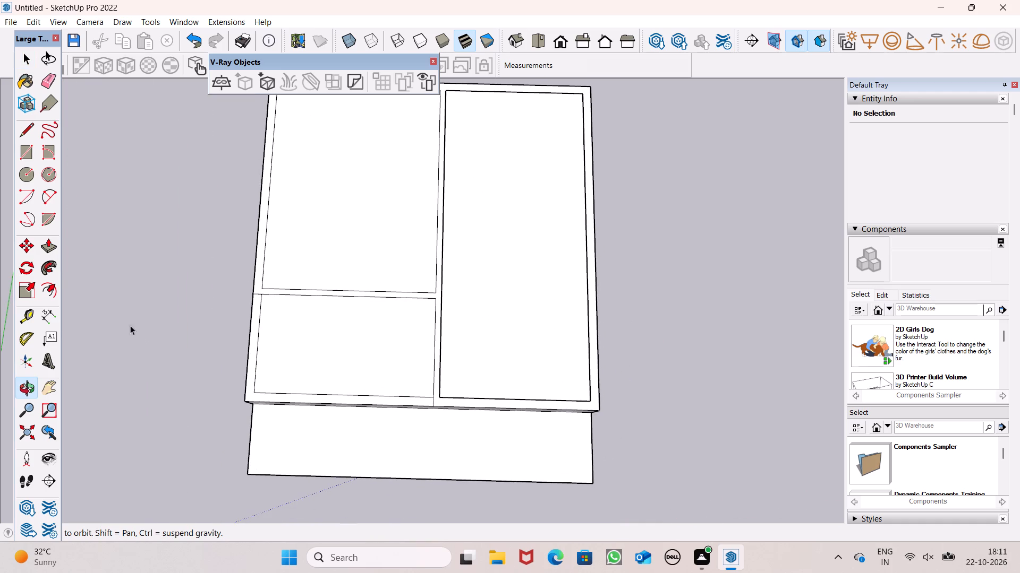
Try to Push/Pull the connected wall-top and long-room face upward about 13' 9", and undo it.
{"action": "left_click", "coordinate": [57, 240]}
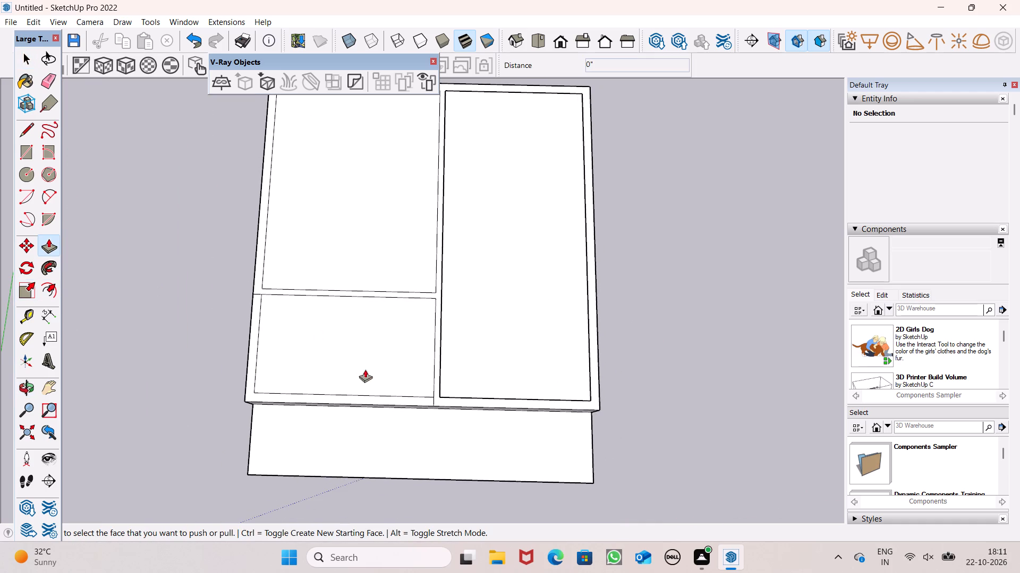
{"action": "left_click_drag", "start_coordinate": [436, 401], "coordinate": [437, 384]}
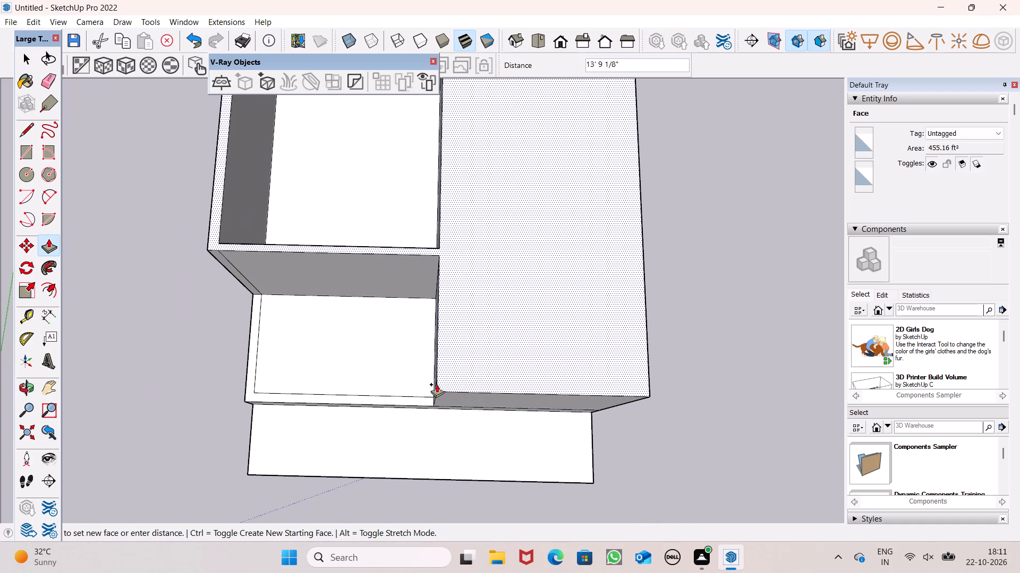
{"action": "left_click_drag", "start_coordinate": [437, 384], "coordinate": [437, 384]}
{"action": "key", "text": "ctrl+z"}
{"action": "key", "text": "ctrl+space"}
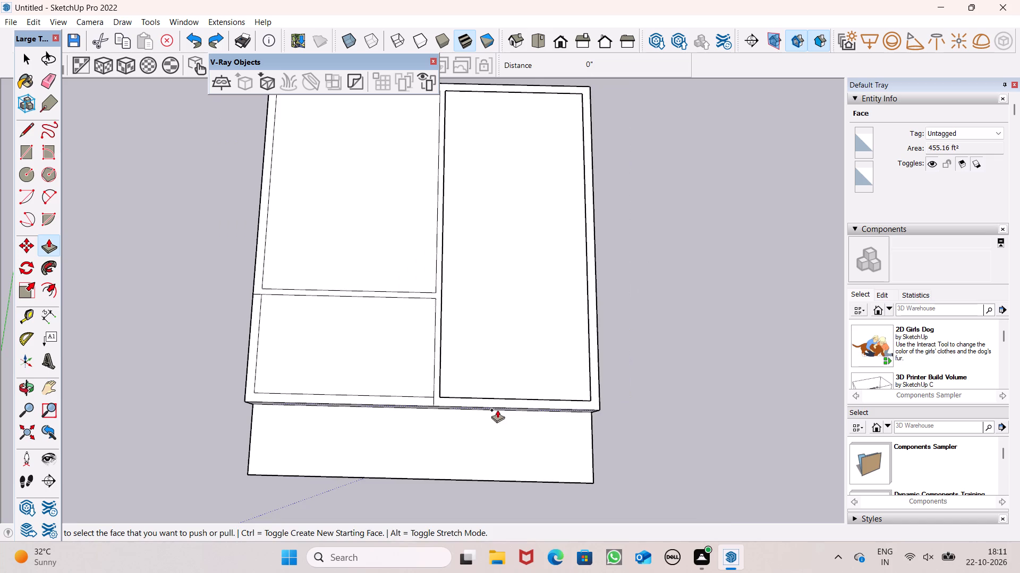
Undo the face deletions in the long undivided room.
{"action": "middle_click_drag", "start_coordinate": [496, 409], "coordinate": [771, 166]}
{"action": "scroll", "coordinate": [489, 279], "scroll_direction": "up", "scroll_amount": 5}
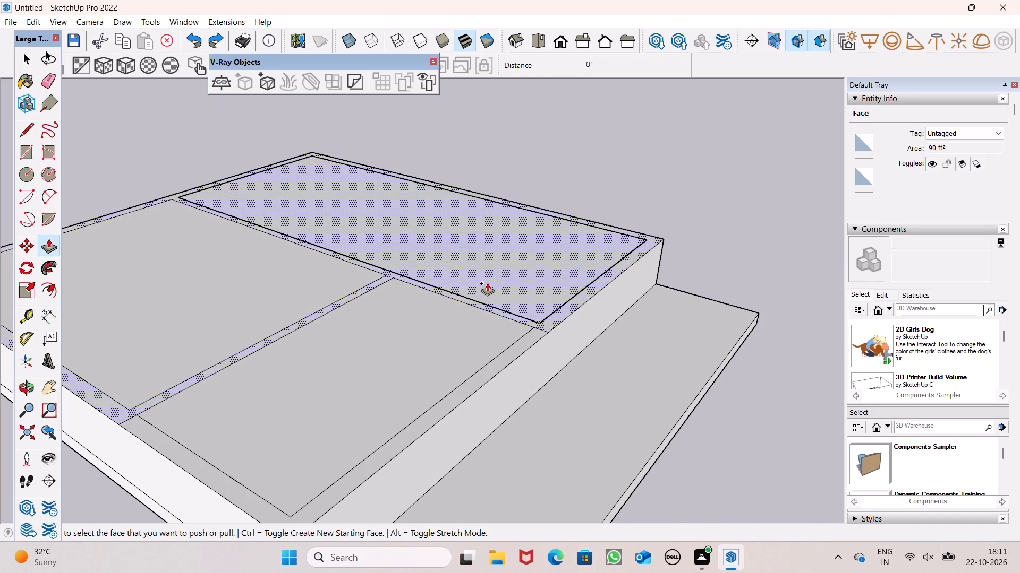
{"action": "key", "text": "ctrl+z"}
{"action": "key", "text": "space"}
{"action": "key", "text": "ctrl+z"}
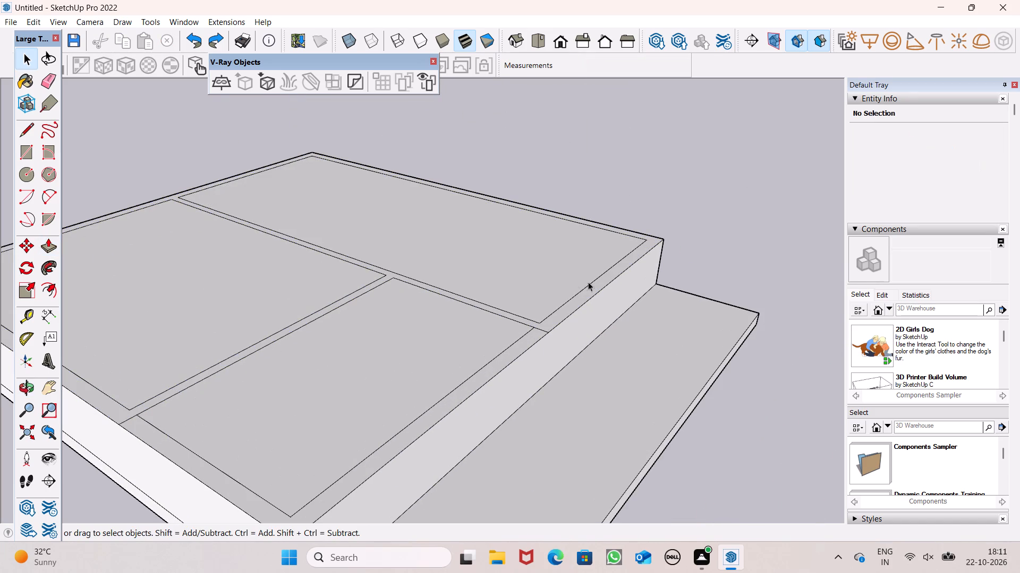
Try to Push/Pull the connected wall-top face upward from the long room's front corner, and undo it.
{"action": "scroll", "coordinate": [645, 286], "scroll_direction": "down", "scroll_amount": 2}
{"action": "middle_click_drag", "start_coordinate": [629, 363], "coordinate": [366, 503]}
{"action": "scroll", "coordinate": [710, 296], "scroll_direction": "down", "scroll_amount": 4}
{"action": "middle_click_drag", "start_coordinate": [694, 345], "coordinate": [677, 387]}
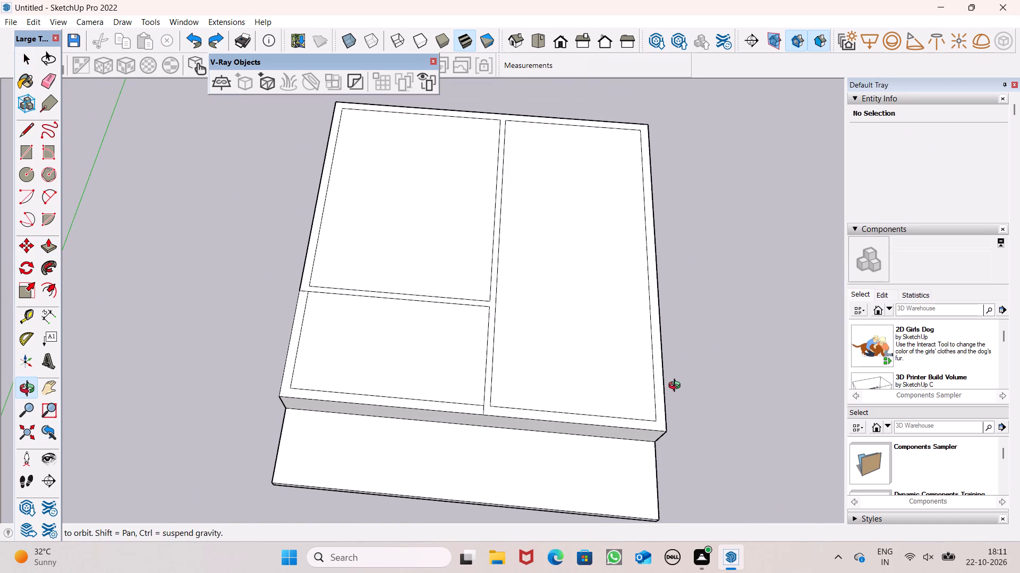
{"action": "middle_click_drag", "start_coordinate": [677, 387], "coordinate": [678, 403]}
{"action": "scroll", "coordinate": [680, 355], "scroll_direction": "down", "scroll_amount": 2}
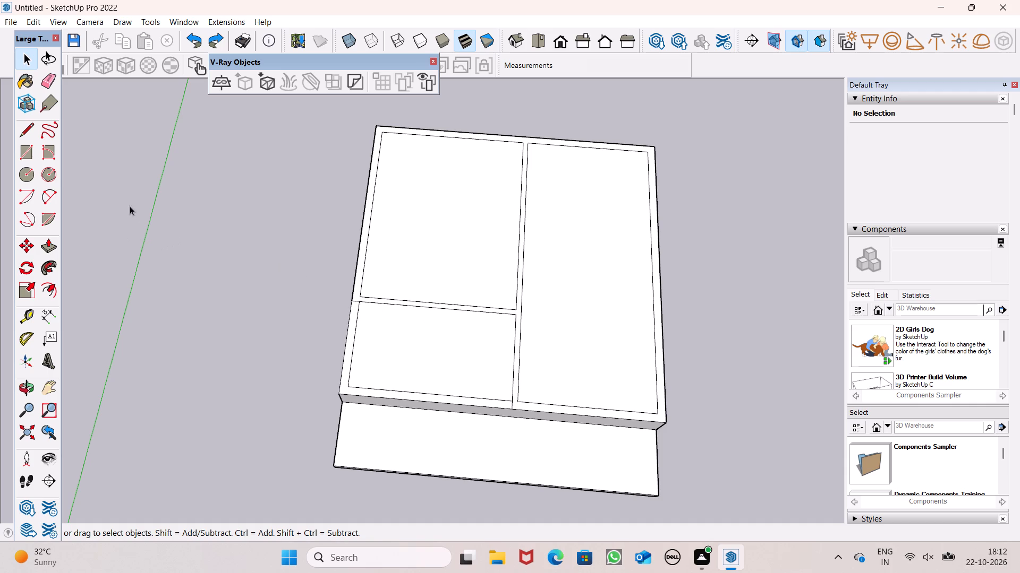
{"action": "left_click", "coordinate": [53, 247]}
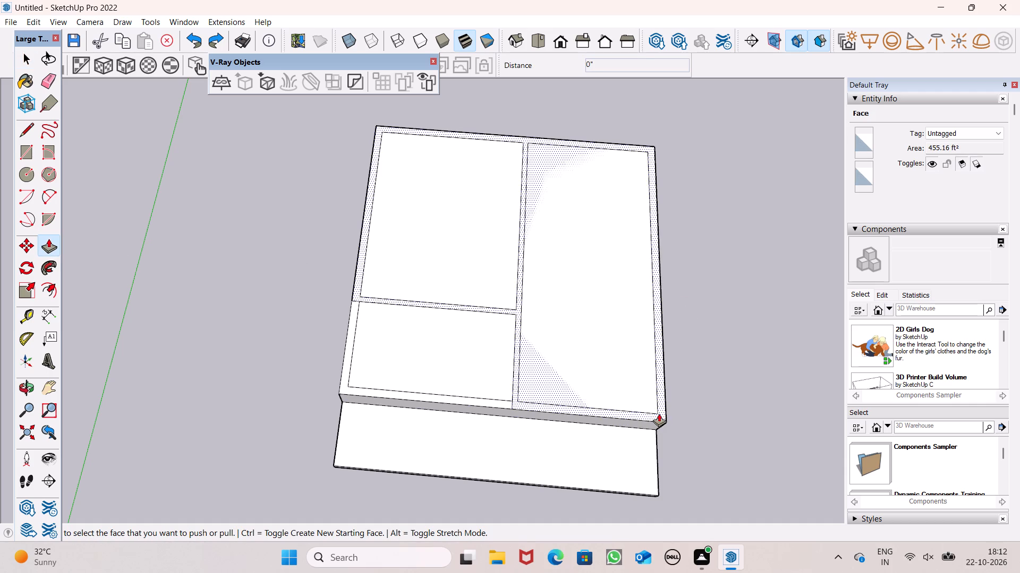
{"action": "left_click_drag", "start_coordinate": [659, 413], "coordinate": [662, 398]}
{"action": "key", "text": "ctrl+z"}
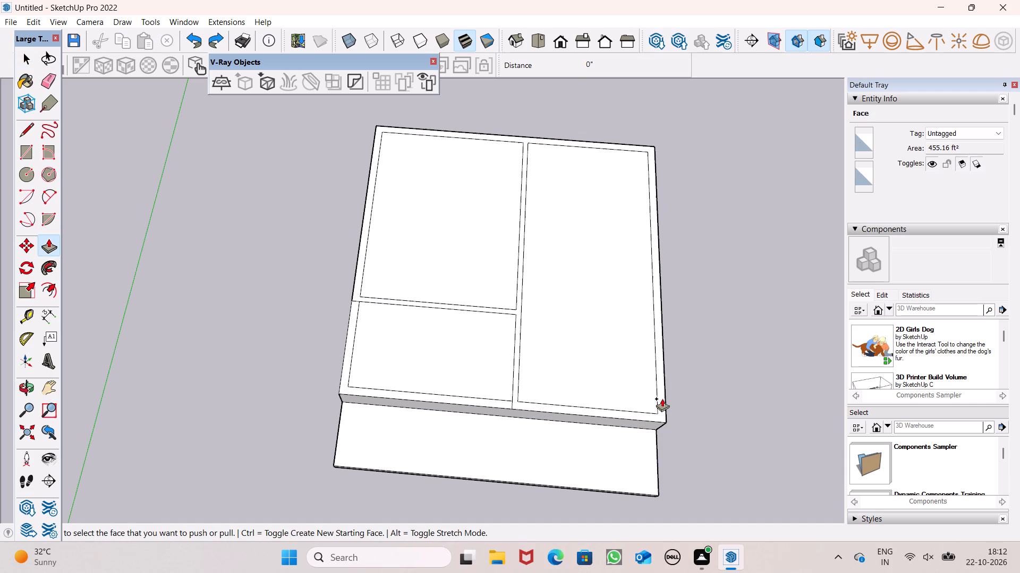
Undo the erasures of the partition end edges and the removal of the construction guides.
{"action": "key", "text": "ctrl+z"}
{"action": "key", "text": "ctrl+z"}
{"action": "key", "text": "ctrl+z"}
{"action": "key", "text": "ctrl+z"}
{"action": "key", "text": "ctrl+z"}
{"action": "key", "text": "ctrl+z"}
{"action": "key", "text": "ctrl+z"}
{"action": "key", "text": "ctrl+z"}
{"action": "key", "text": "ctrl+z"}
{"action": "key", "text": "space"}
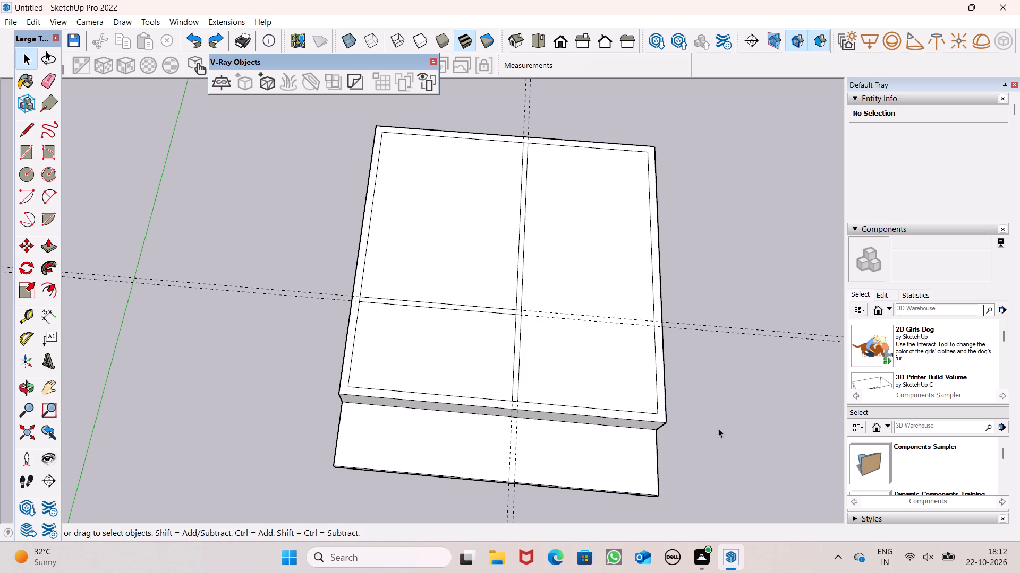
Undo the lengthwise and crosswise partition outlines and all of their construction guides, leaving only the perimeter wall outline.
{"action": "key", "text": "ctrl+z"}
{"action": "key", "text": "ctrl+z"}
{"action": "key", "text": "z"}
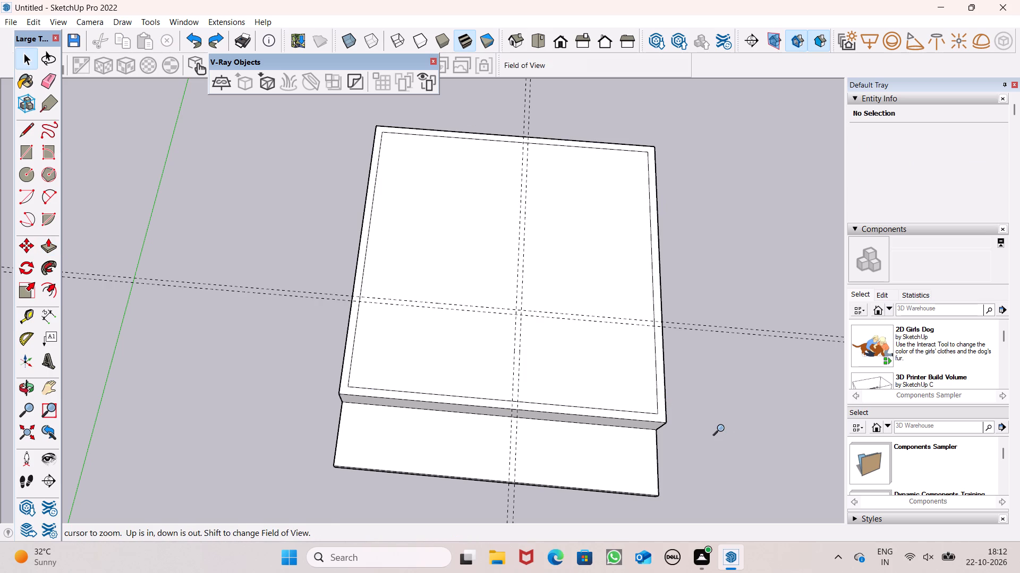
{"action": "key", "text": "ctrl+z"}
{"action": "key", "text": "ctrl+z"}
{"action": "key", "text": "z"}
{"action": "key", "text": "ctrl+z"}
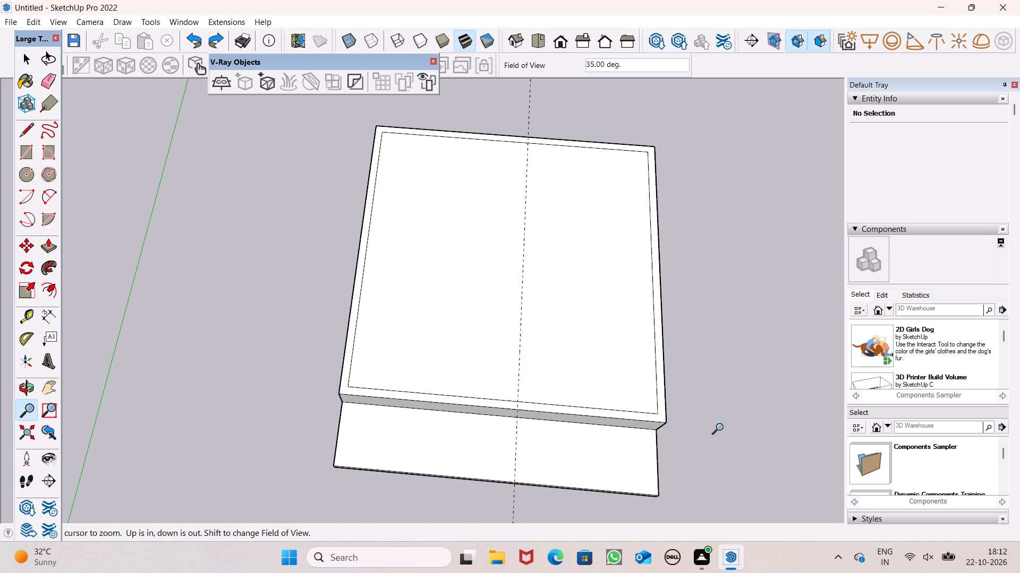
{"action": "key", "text": "ctrl+z"}
Delete the top face enclosed by the perimeter wall outline to open up the building's interior.
{"action": "key", "text": "space"}
{"action": "left_click", "coordinate": [574, 386]}
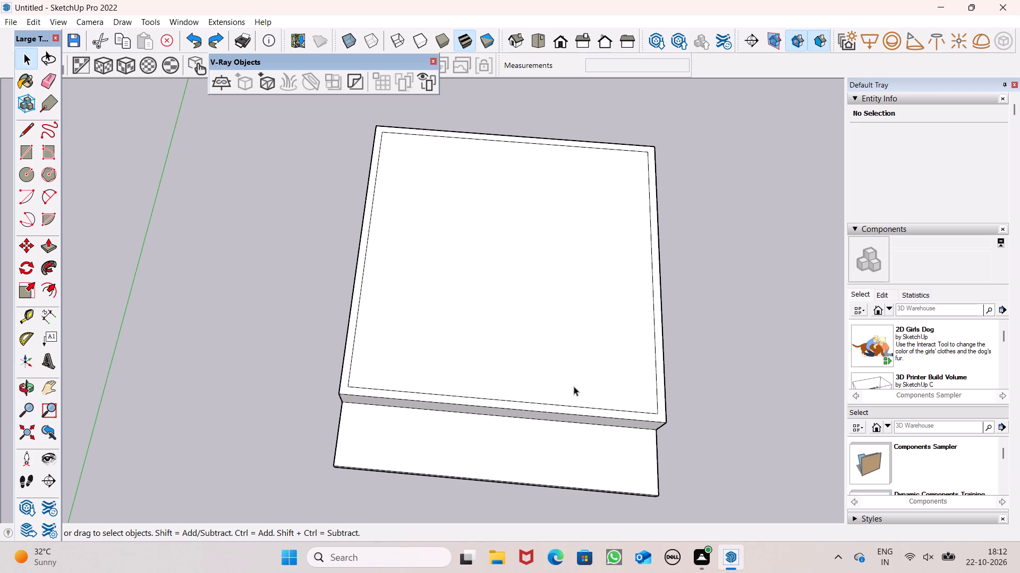
{"action": "key", "text": "Delete"}
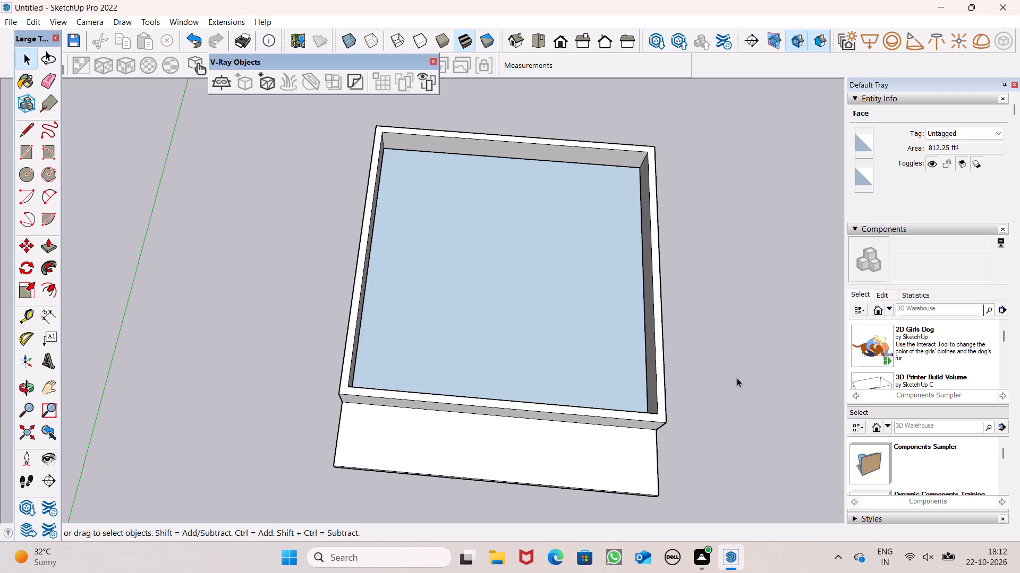
{"action": "left_click", "coordinate": [495, 359]}
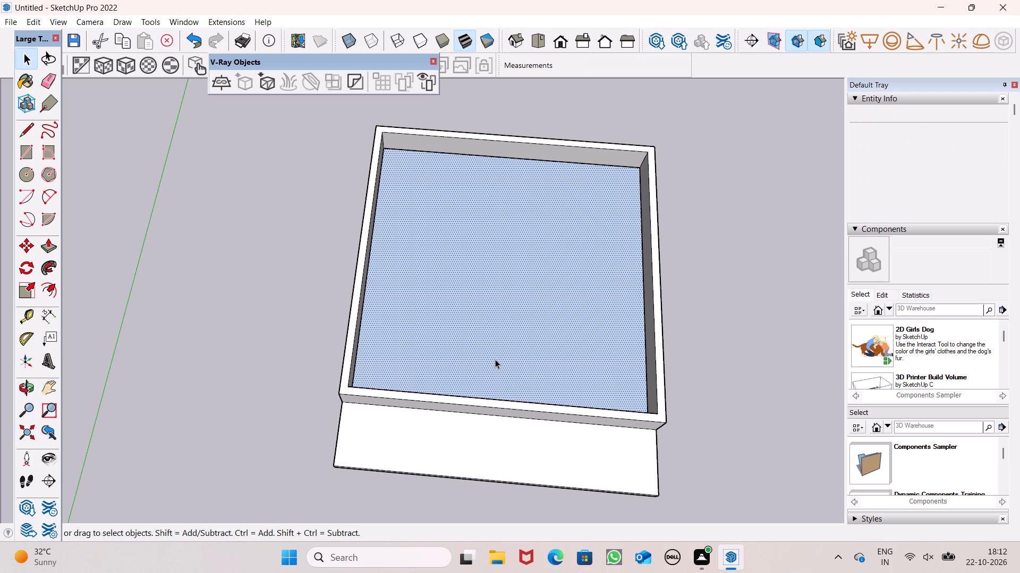
{"action": "left_click", "coordinate": [714, 367]}
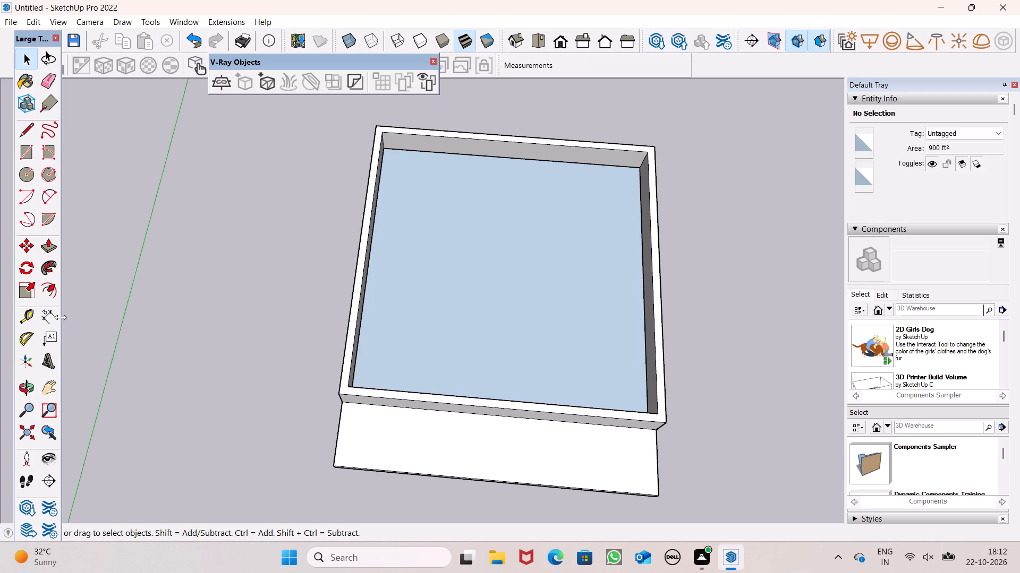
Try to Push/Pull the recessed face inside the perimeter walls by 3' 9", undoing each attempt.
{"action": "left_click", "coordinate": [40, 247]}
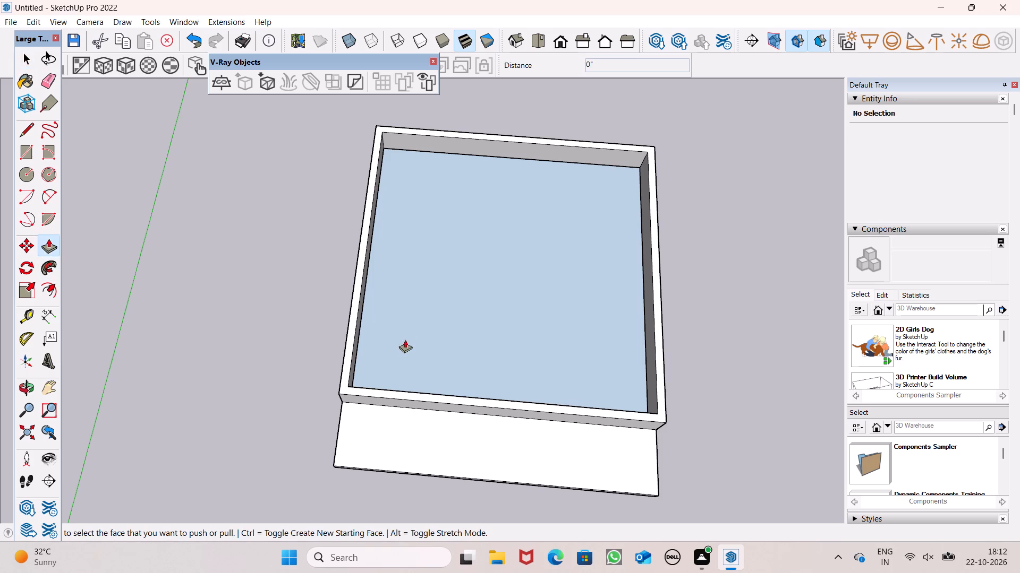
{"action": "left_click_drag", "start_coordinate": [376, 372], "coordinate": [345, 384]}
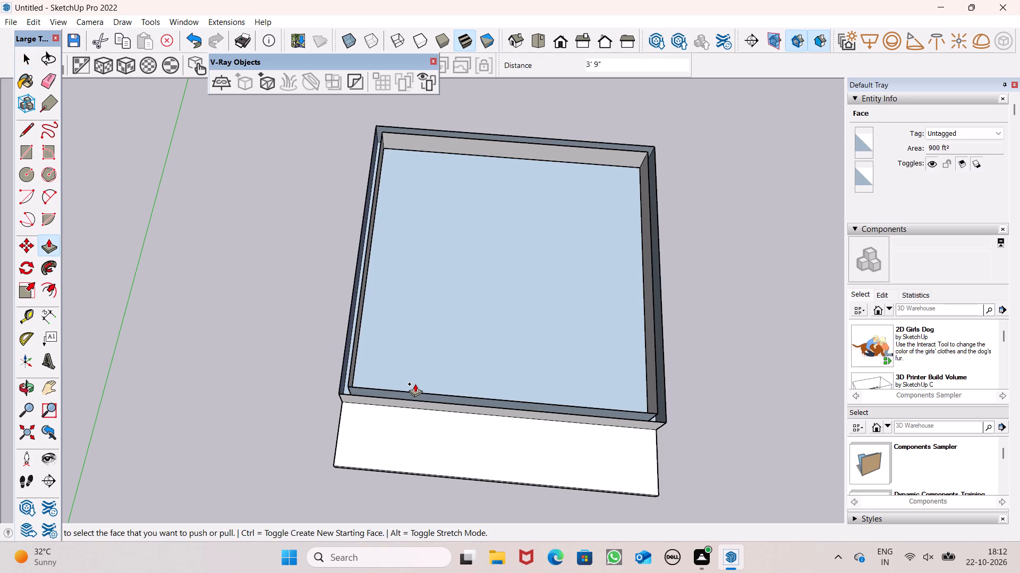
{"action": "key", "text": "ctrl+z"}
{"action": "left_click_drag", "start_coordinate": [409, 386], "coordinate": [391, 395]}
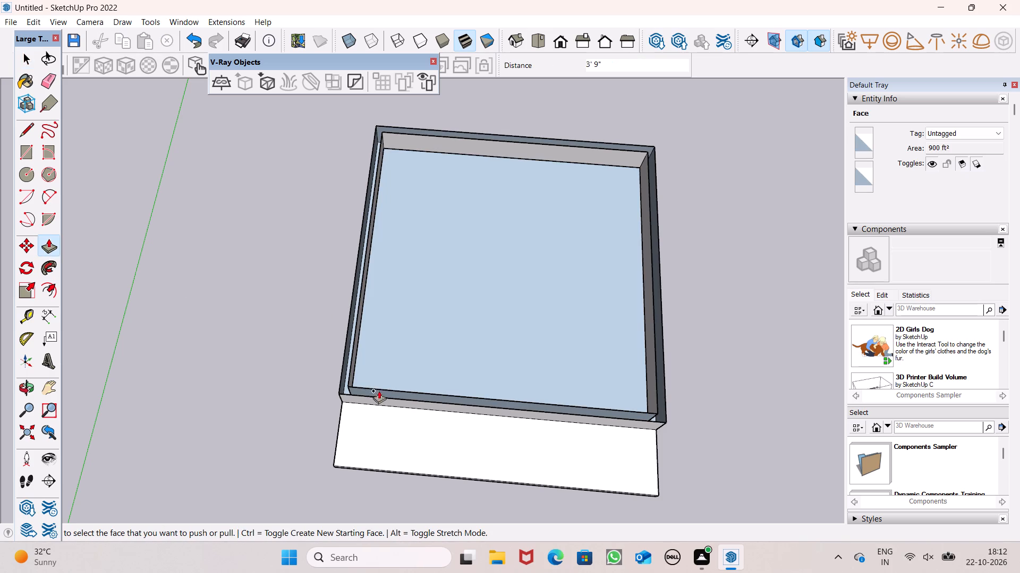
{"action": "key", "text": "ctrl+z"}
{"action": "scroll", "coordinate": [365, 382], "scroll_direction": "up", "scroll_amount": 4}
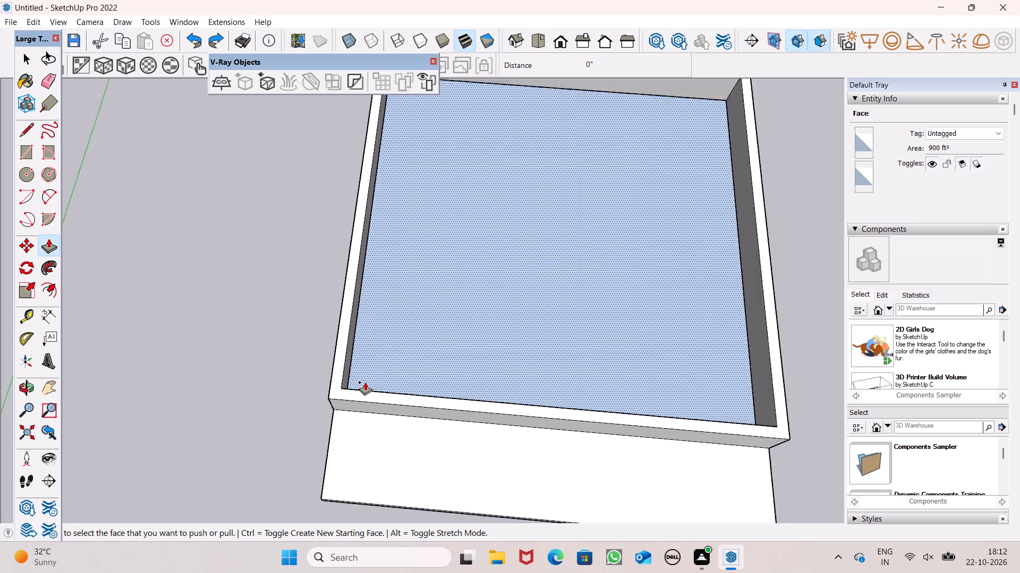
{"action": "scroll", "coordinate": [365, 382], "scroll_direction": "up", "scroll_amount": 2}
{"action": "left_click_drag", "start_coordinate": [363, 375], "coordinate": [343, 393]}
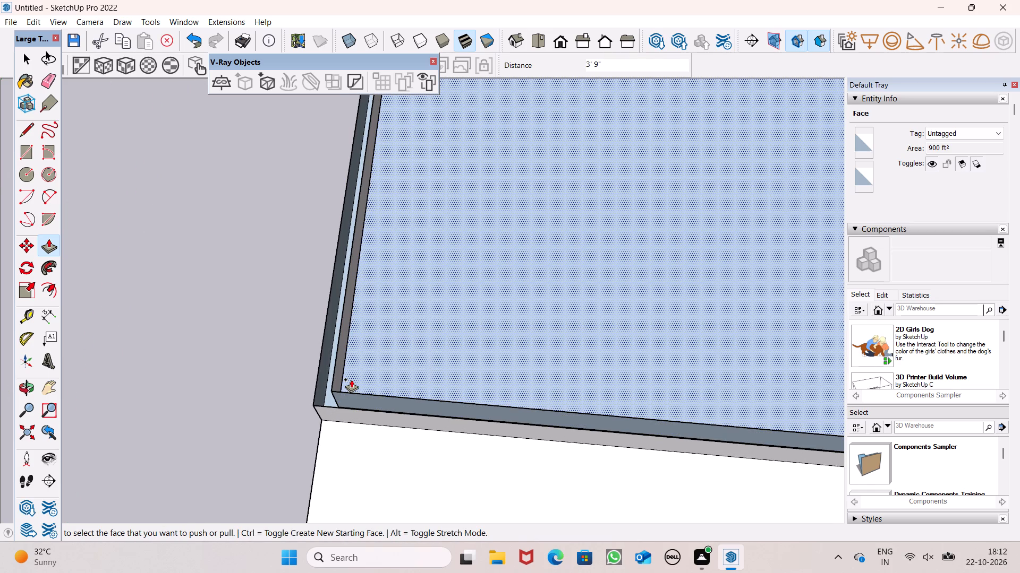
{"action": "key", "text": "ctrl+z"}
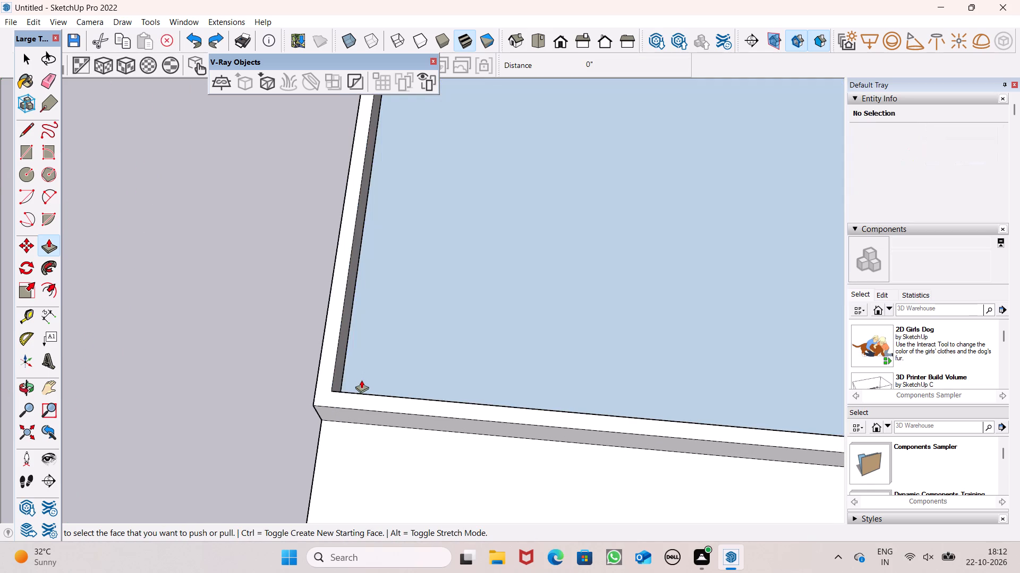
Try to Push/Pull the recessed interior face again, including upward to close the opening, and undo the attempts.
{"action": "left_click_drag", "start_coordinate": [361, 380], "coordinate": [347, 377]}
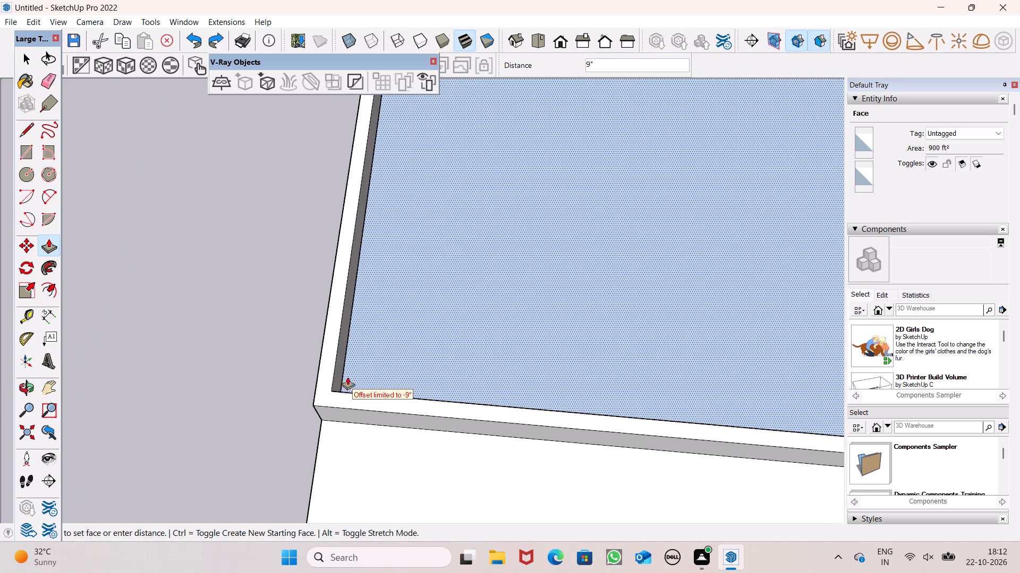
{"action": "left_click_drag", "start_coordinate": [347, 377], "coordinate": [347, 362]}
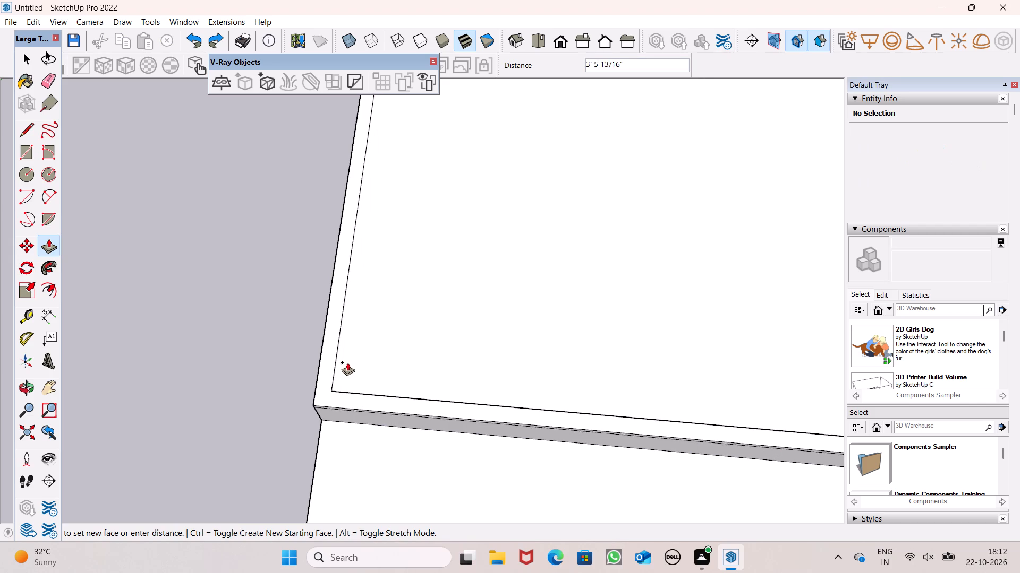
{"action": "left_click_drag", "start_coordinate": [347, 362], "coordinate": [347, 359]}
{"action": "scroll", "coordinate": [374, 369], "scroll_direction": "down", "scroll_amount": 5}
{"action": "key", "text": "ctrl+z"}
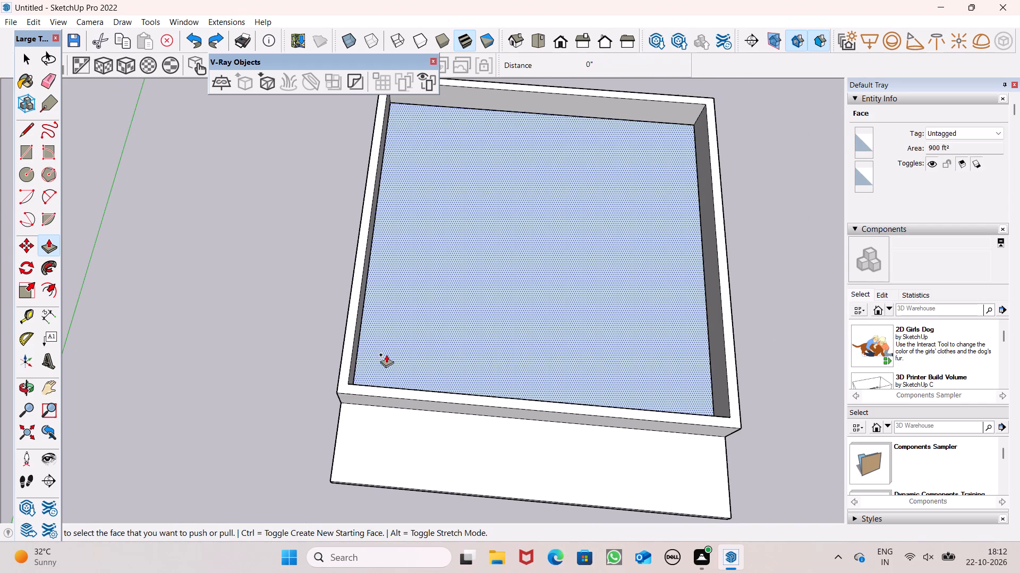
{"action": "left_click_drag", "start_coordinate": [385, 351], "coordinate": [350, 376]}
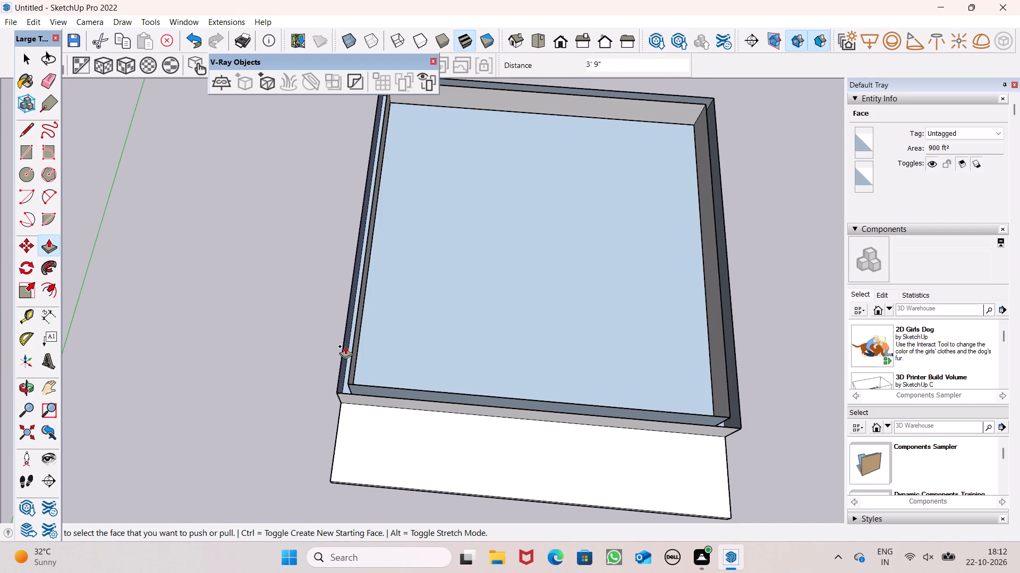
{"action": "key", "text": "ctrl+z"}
Undo the face deletion inside the perimeter walls to restore the recessed interior floor face.
{"action": "key", "text": "ctrl+z"}
{"action": "key", "text": "ctrl+z"}
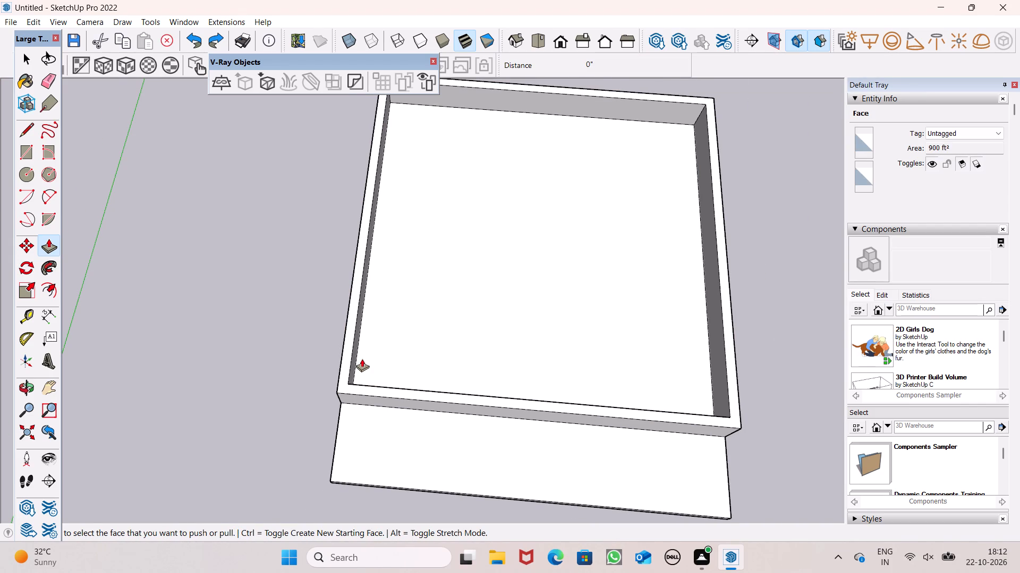
Push/Pull the recessed interior floor face upward until it is flush with the tops of the perimeter walls.
{"action": "key", "text": "space"}
{"action": "scroll", "coordinate": [380, 366], "scroll_direction": "down", "scroll_amount": 3}
{"action": "middle_click_drag", "start_coordinate": [423, 379], "coordinate": [524, 208]}
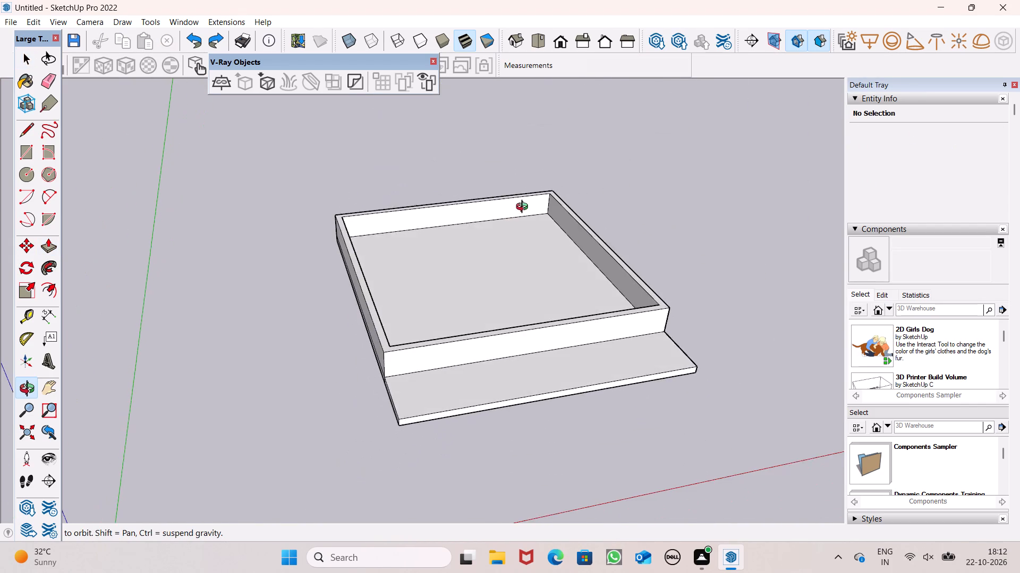
{"action": "middle_click_drag", "start_coordinate": [524, 208], "coordinate": [452, 228]}
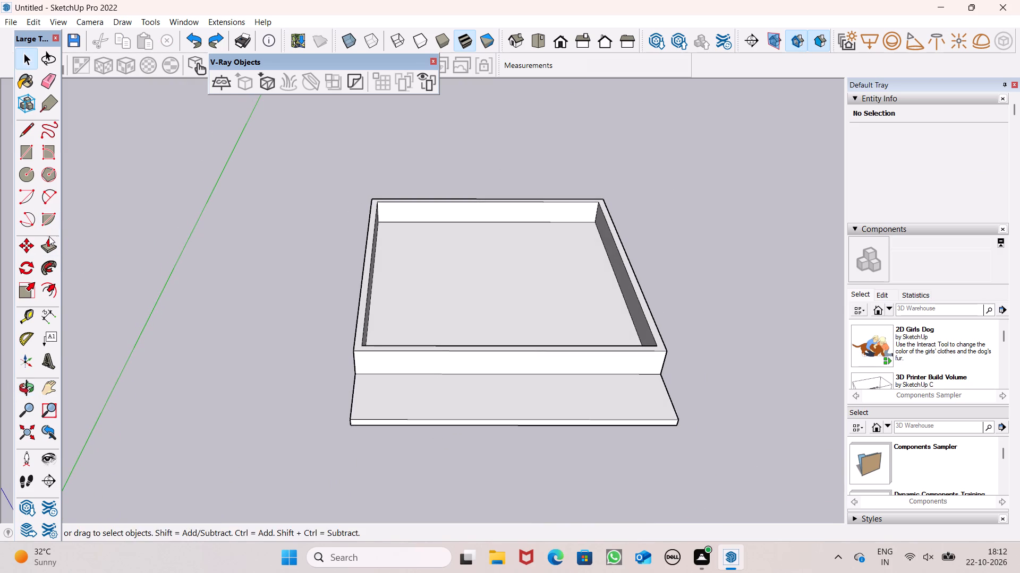
{"action": "left_click", "coordinate": [49, 236]}
{"action": "left_click_drag", "start_coordinate": [400, 311], "coordinate": [389, 314]}
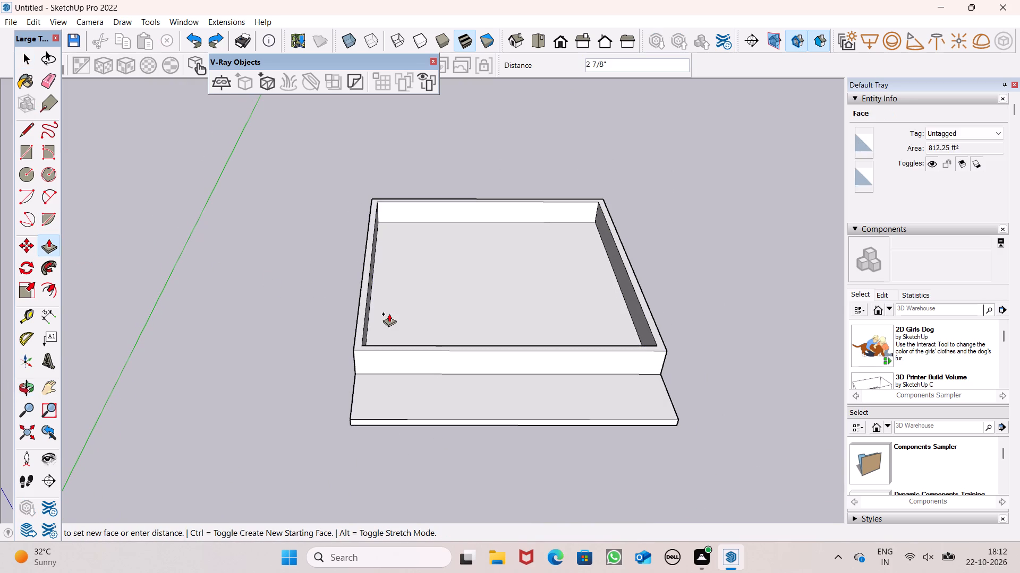
{"action": "left_click_drag", "start_coordinate": [389, 314], "coordinate": [367, 303]}
{"action": "key", "text": "space"}
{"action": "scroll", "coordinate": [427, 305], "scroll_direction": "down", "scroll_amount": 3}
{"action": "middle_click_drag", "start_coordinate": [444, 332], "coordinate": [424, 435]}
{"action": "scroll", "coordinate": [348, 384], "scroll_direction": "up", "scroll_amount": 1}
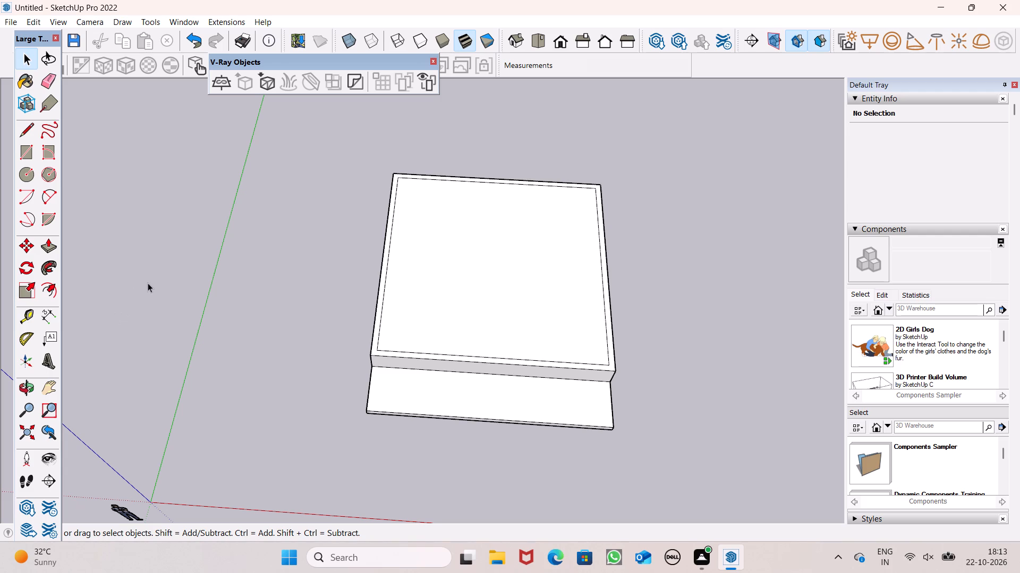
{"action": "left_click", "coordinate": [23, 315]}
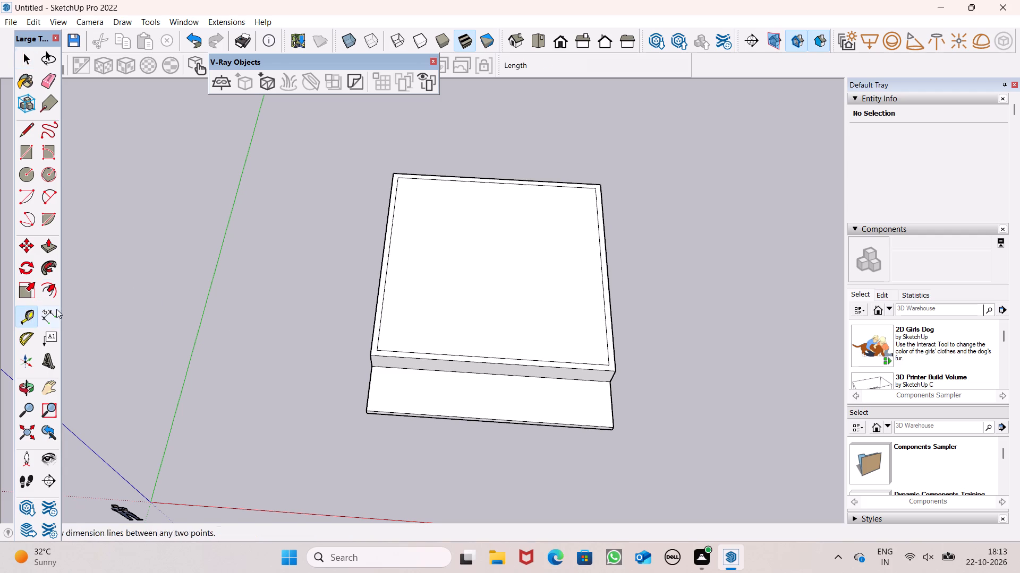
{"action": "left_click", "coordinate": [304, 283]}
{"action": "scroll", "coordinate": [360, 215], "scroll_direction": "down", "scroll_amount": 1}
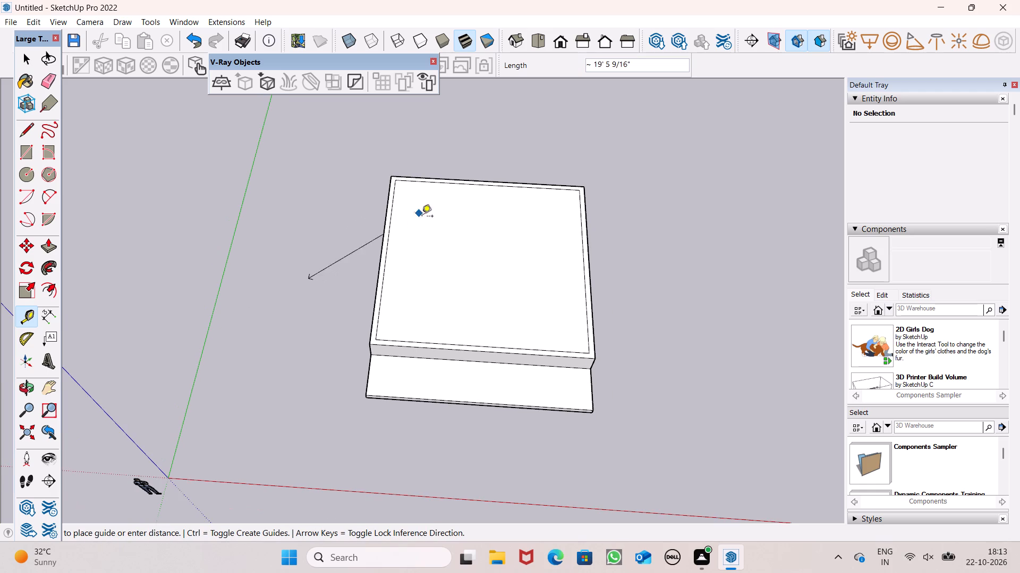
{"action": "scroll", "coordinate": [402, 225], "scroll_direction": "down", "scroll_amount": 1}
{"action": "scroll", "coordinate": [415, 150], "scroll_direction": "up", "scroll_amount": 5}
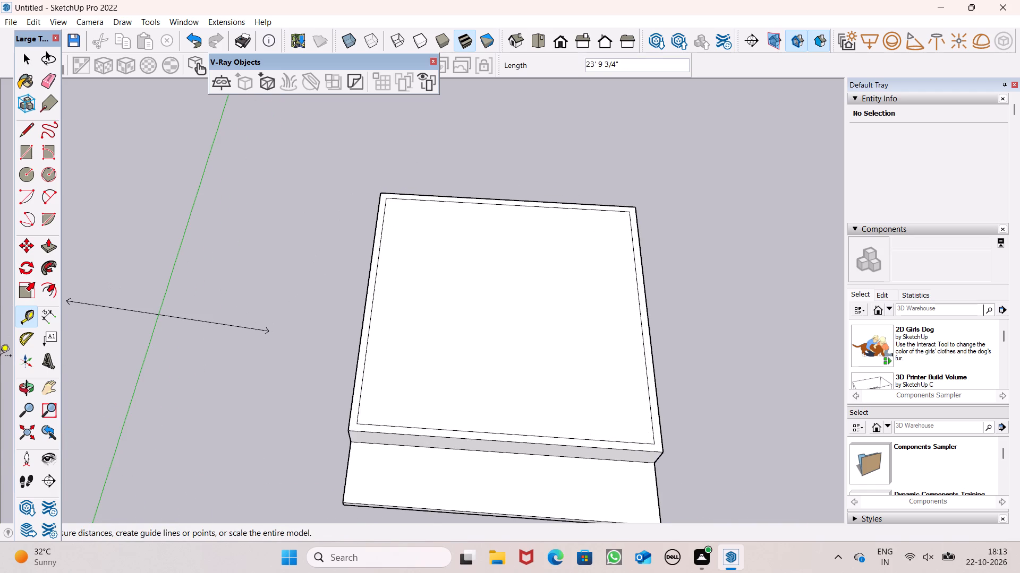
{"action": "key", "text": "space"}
Place a lengthwise guide near the building's middle, parallel to the right wall's inner edge, and a second guide 6" beyond it.
{"action": "left_click", "coordinate": [31, 312]}
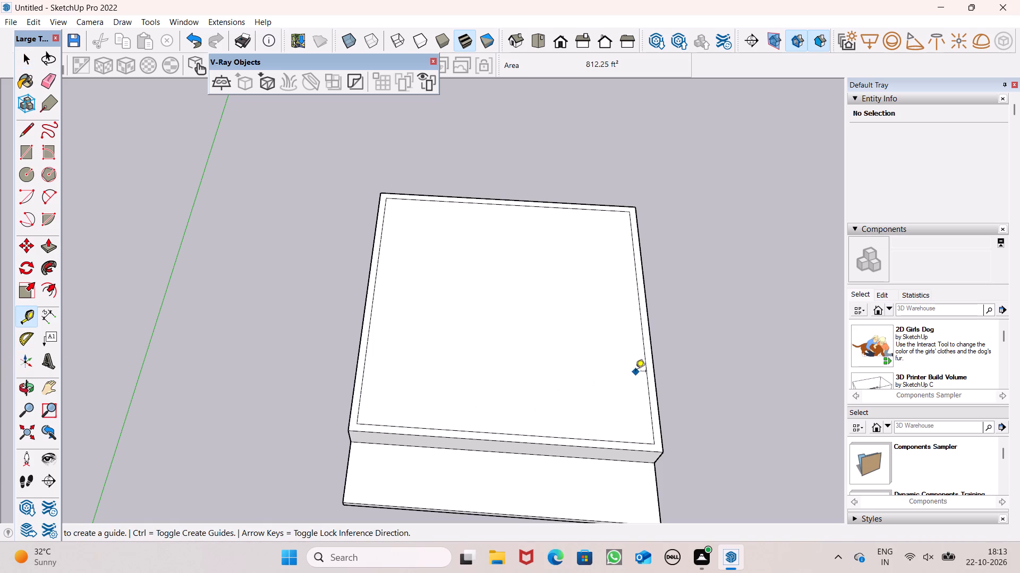
{"action": "left_click", "coordinate": [649, 363]}
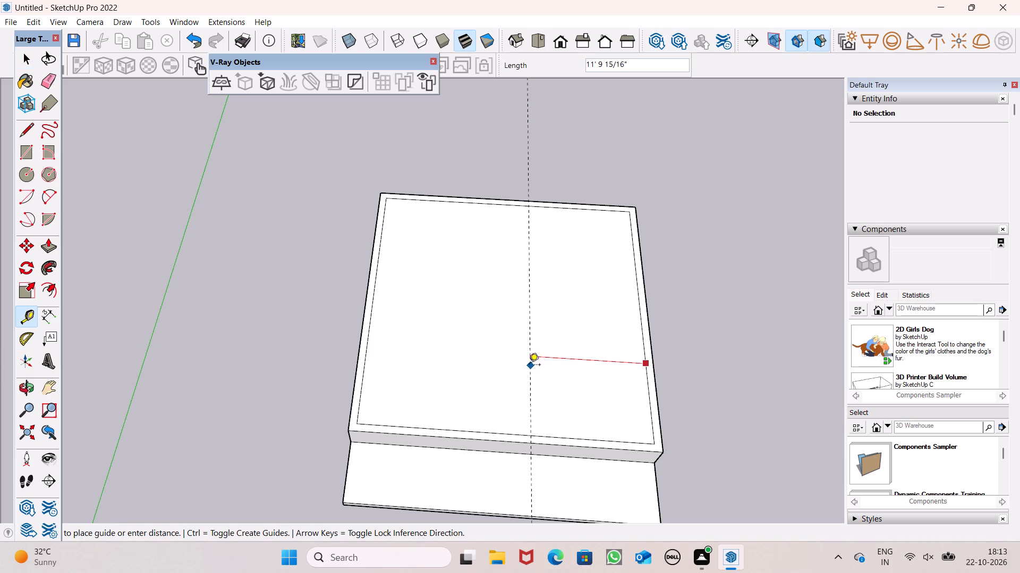
{"action": "left_click", "coordinate": [522, 367]}
{"action": "left_click", "coordinate": [522, 367]}
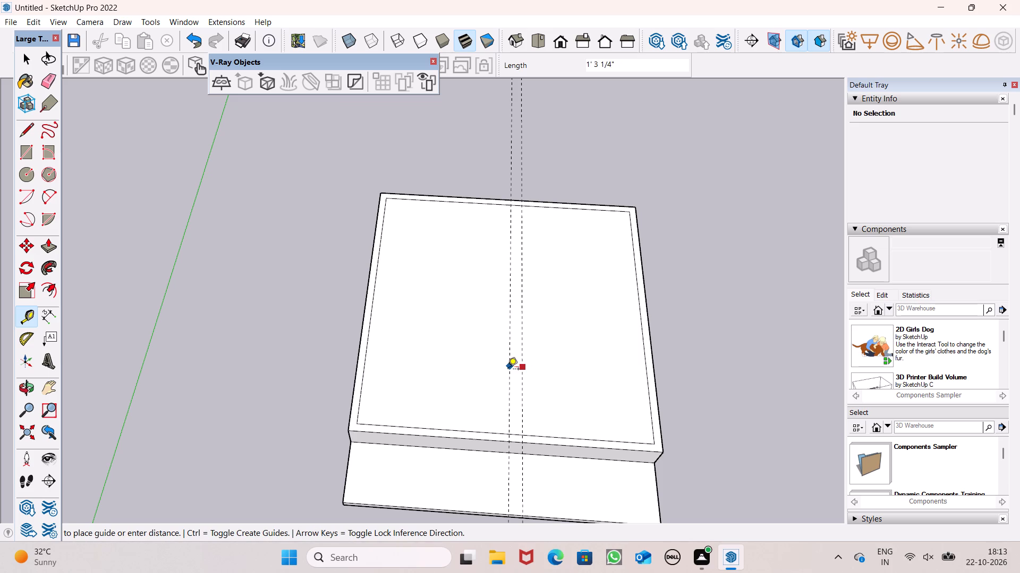
{"action": "key", "text": "6"}
{"action": "key", "text": "shift+quotedbl"}
{"action": "key", "text": "Return"}
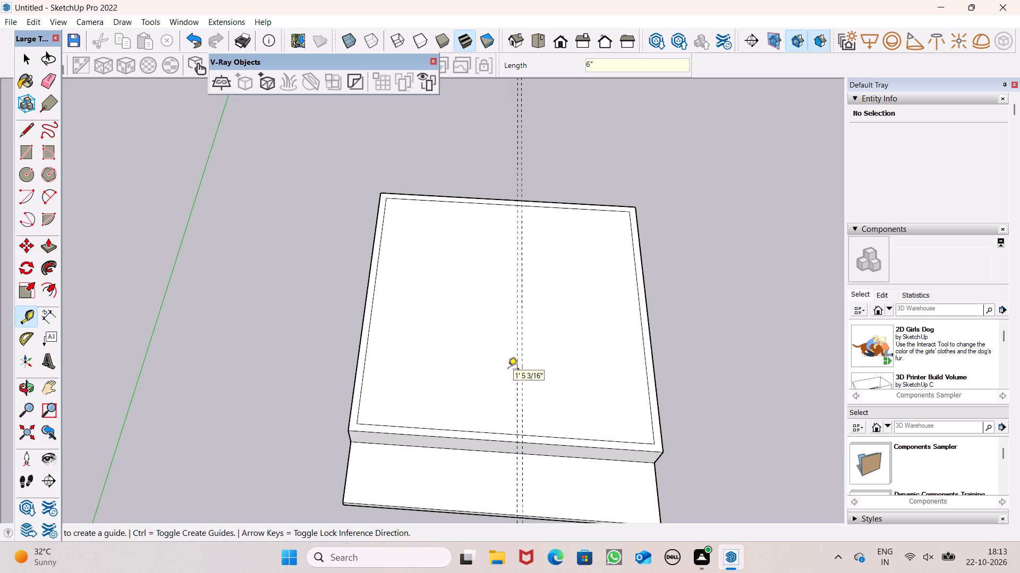
Place a crosswise guide 8' 10" in from the front wall's inner edge and a second guide 6" behind it.
{"action": "left_click", "coordinate": [466, 428]}
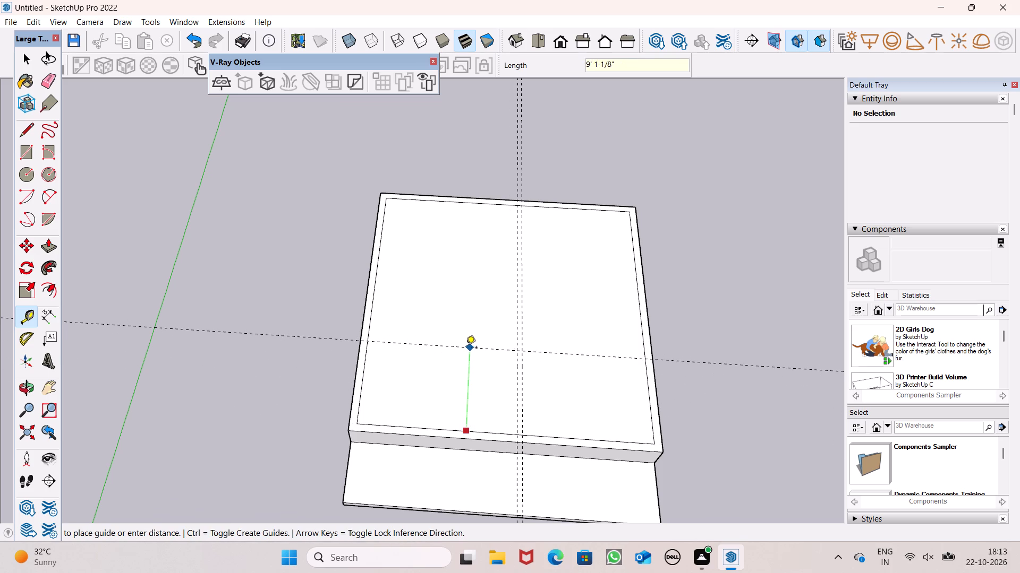
{"action": "left_click", "coordinate": [464, 350]}
{"action": "left_click", "coordinate": [461, 352]}
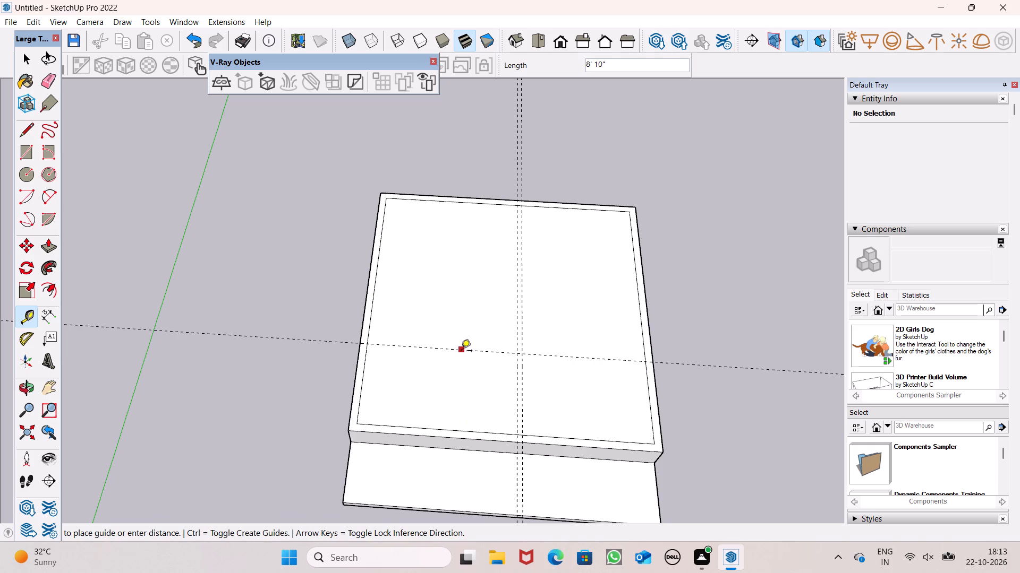
{"action": "key", "text": "6"}
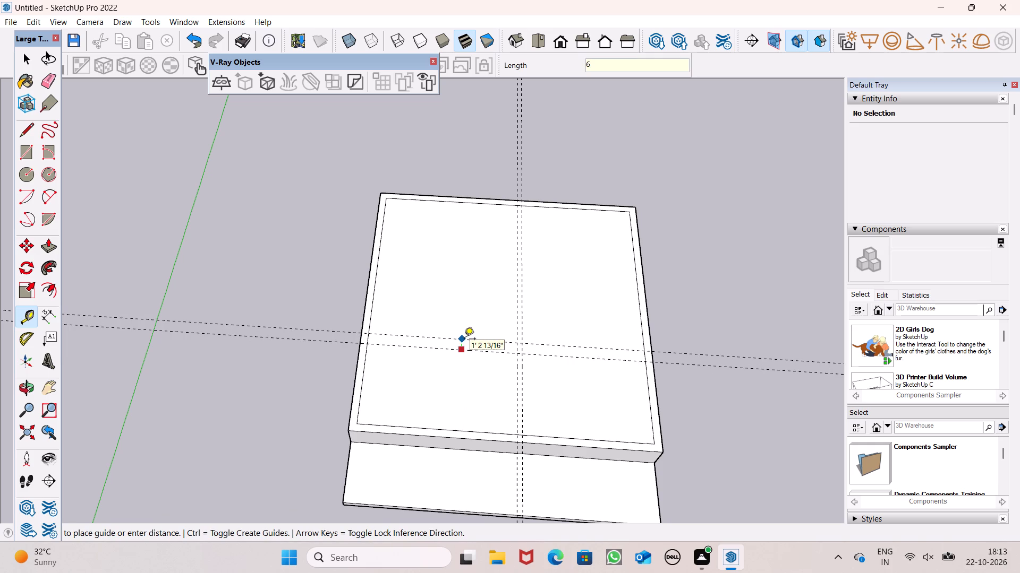
{"action": "key", "text": "shift+quotedbl"}
{"action": "key", "text": "Return"}
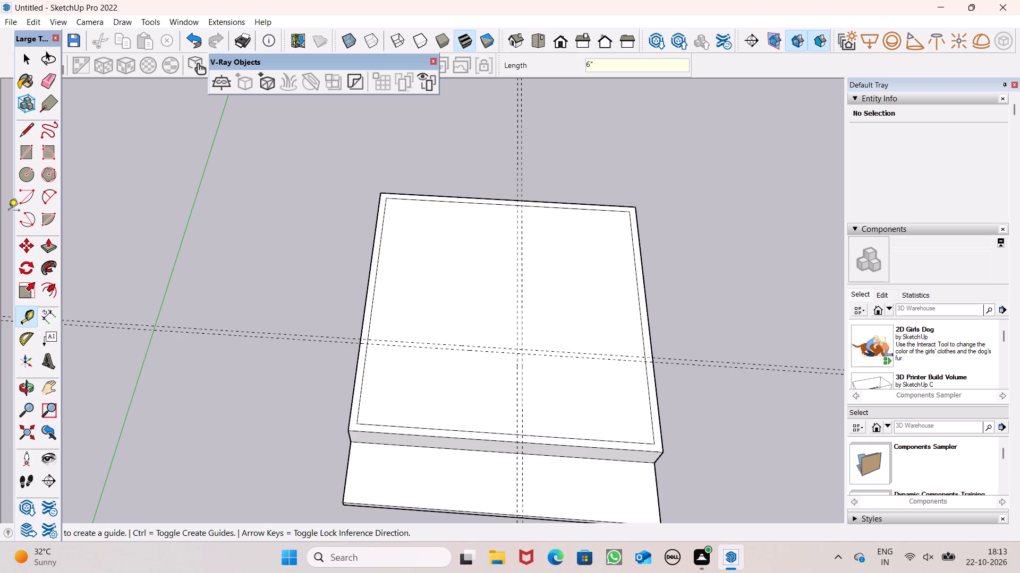
Place another crosswise guide farther back, parallel to the first crosswise pair, and a matching guide 6" behind it.
{"action": "left_click", "coordinate": [531, 350]}
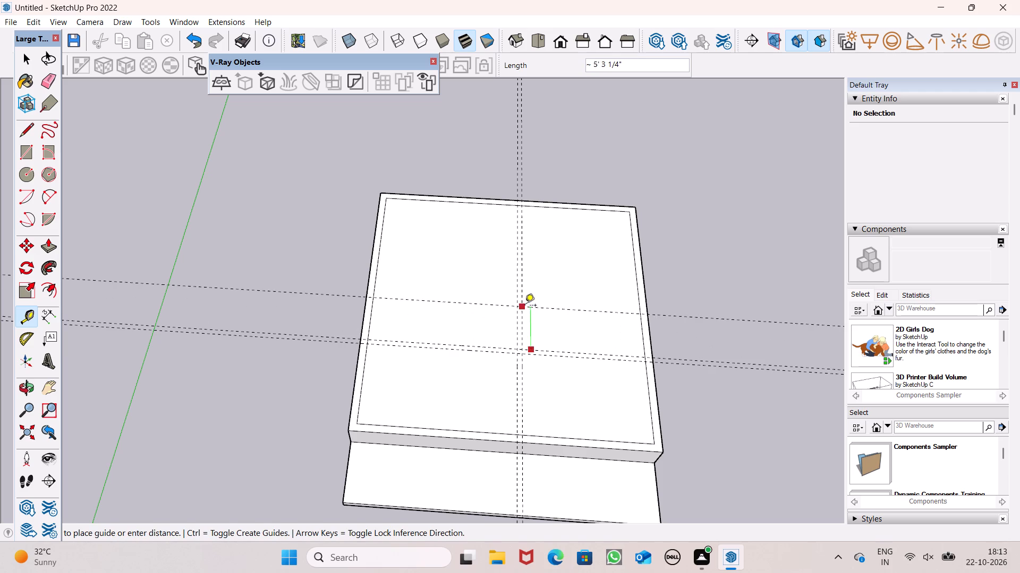
{"action": "left_click", "coordinate": [534, 282]}
{"action": "left_click", "coordinate": [536, 284]}
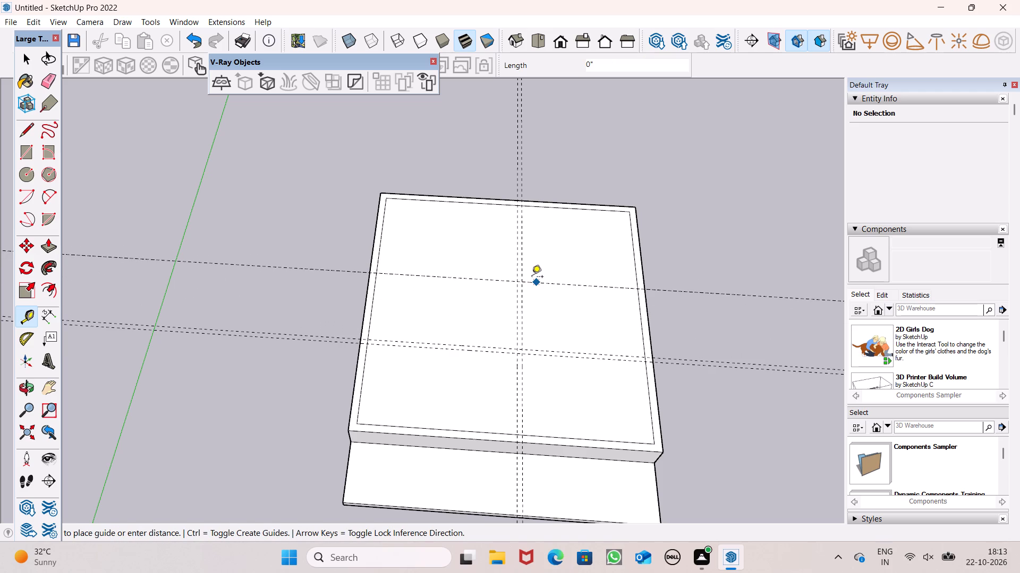
{"action": "key", "text": "6"}
{"action": "key", "text": "shift+quotedbl"}
{"action": "key", "text": "Return"}
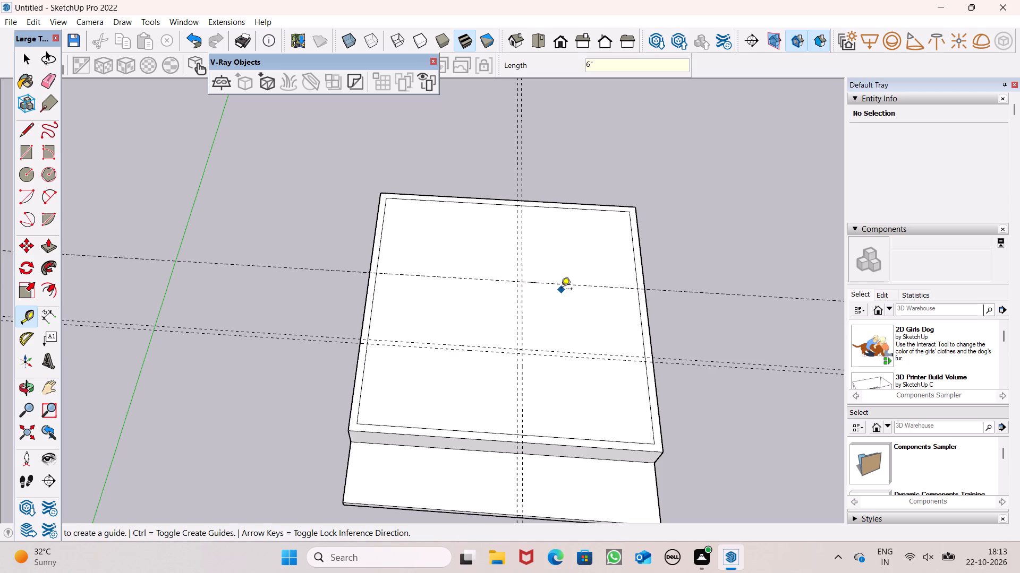
{"action": "key", "text": "ctrl+z"}
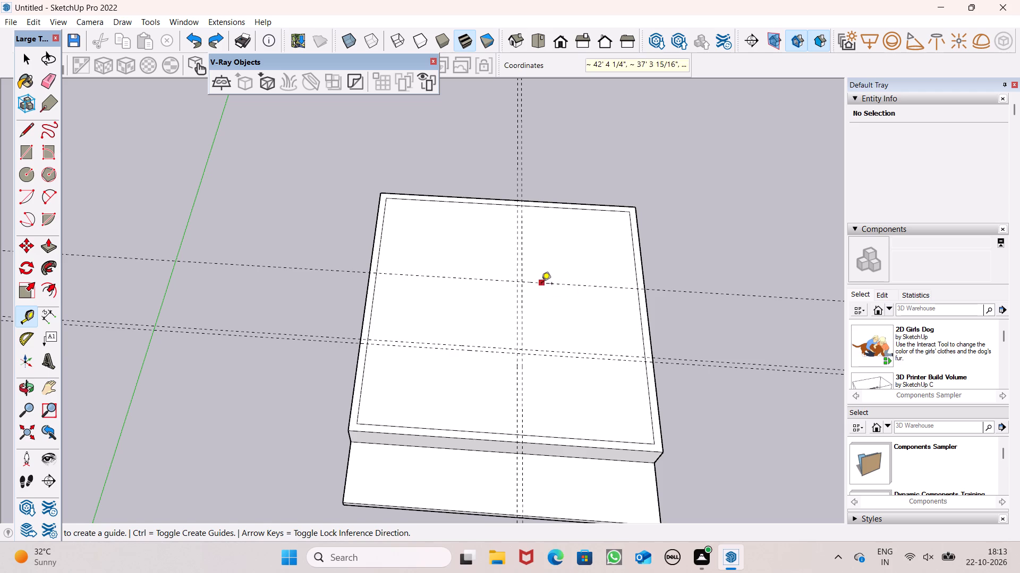
{"action": "left_click", "coordinate": [541, 284]}
{"action": "key", "text": "6"}
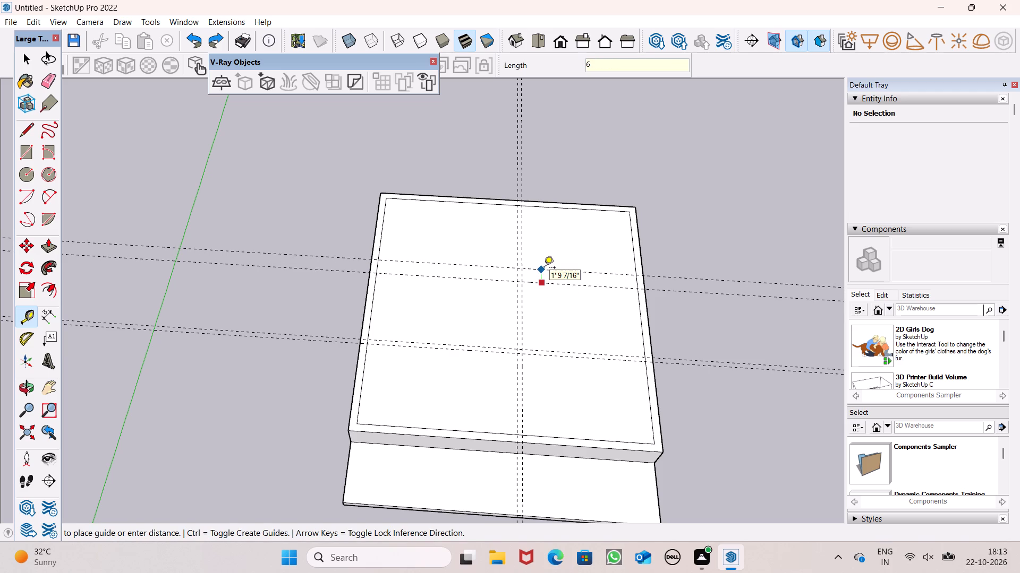
{"action": "key", "text": "shift+quotedbl"}
{"action": "key", "text": "Return"}
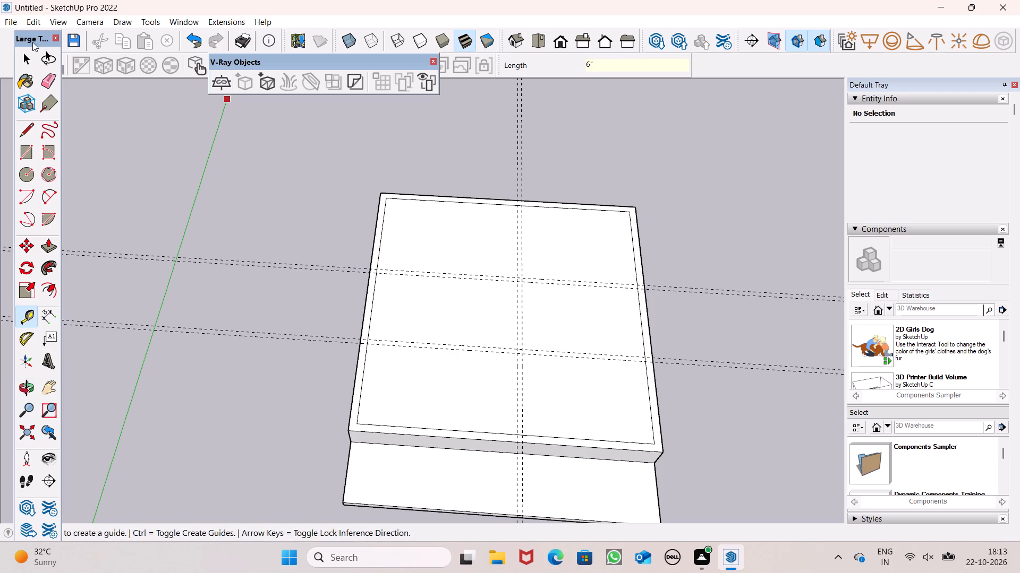
Draw a rectangle between the two lengthwise guides, from the back wall's inner edge to the front wall's inner edge.
{"action": "left_click", "coordinate": [22, 154]}
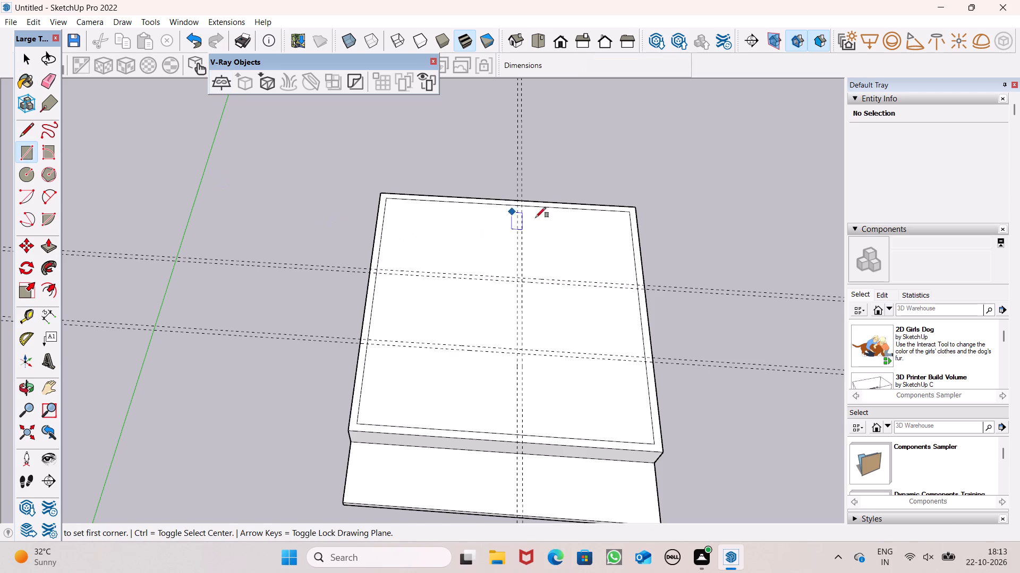
{"action": "left_click", "coordinate": [517, 204]}
{"action": "scroll", "coordinate": [548, 281], "scroll_direction": "down", "scroll_amount": 2}
{"action": "scroll", "coordinate": [524, 410], "scroll_direction": "up", "scroll_amount": 11}
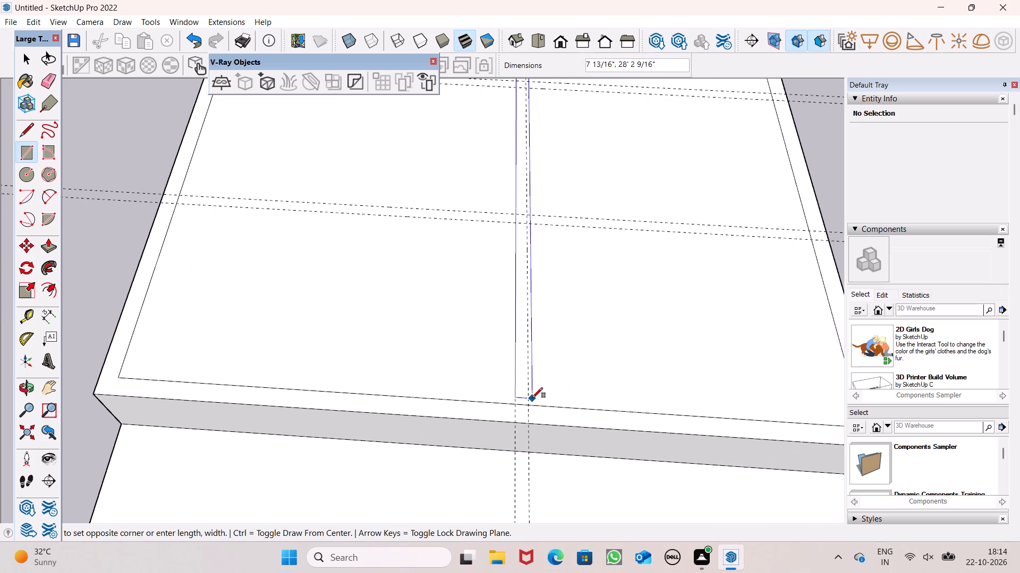
{"action": "left_click", "coordinate": [530, 405]}
{"action": "scroll", "coordinate": [382, 359], "scroll_direction": "down", "scroll_amount": 3}
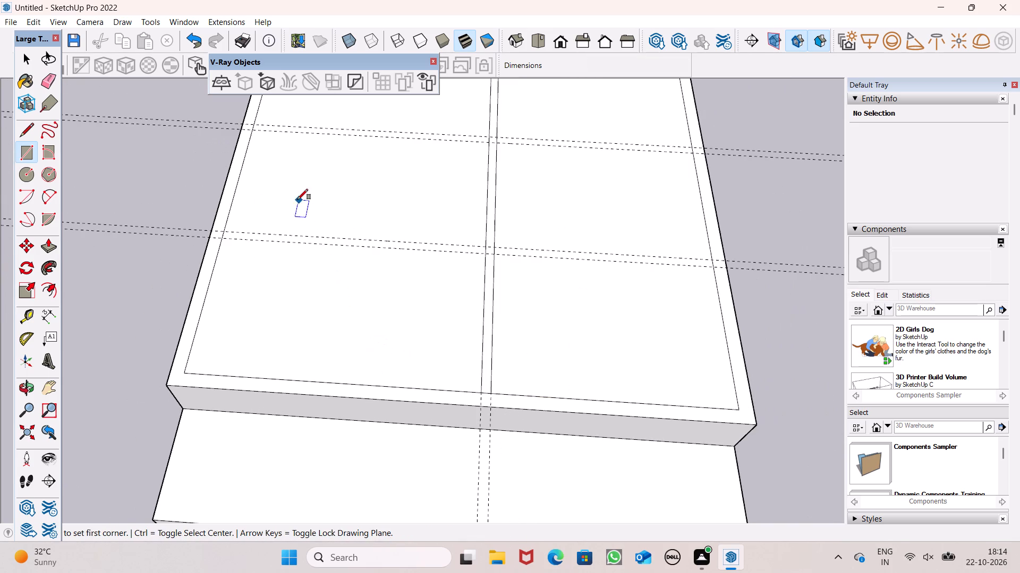
Draw a 6" by 15' 11 11/16" rectangle between the front crosswise guides, from the left wall's inner edge across the lengthwise partition.
{"action": "left_click", "coordinate": [228, 230]}
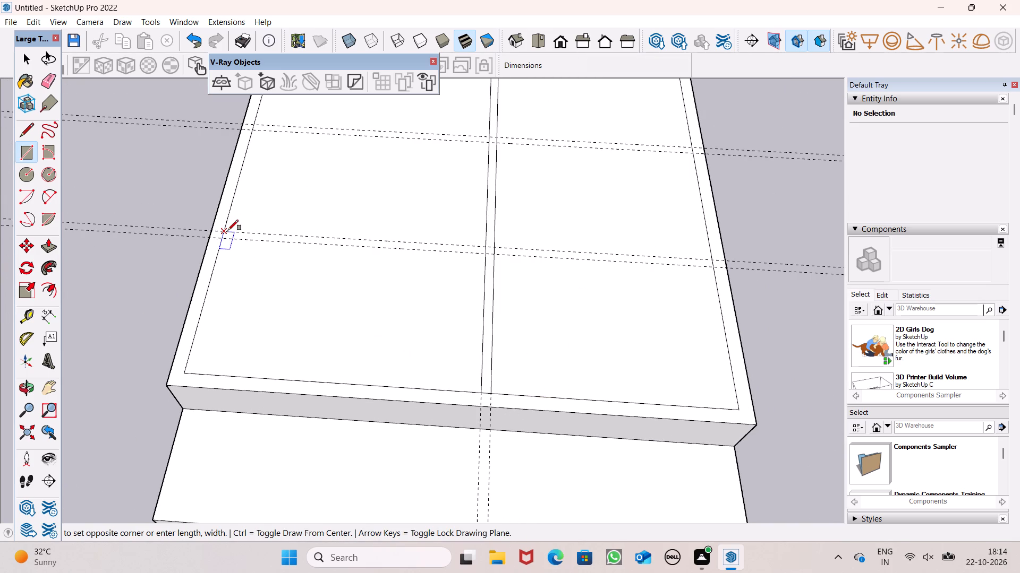
{"action": "left_click", "coordinate": [496, 255]}
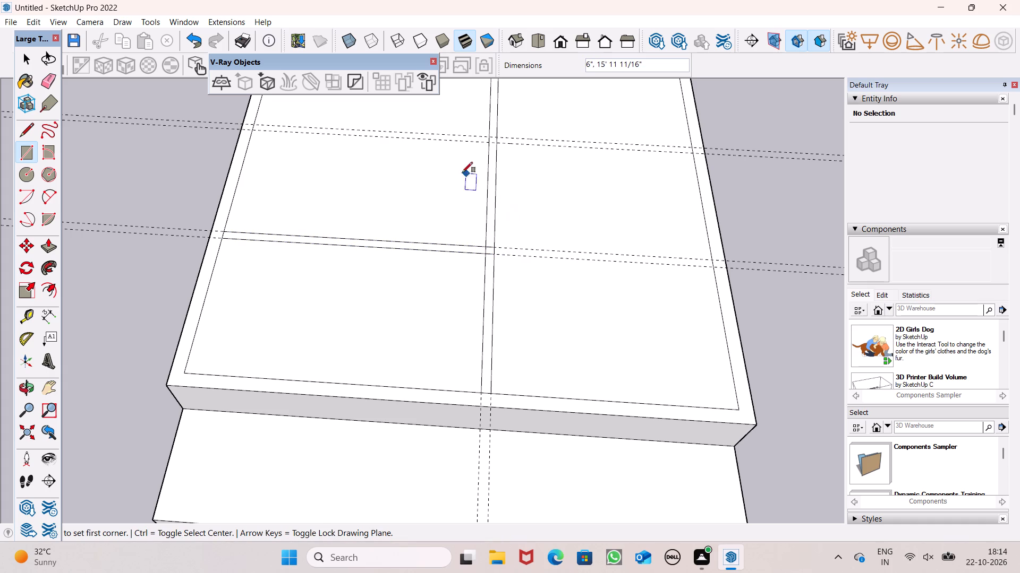
Draw a rectangle between the rear crosswise guides, from the lengthwise partition's right edge to the right wall's inner edge.
{"action": "left_click", "coordinate": [499, 137]}
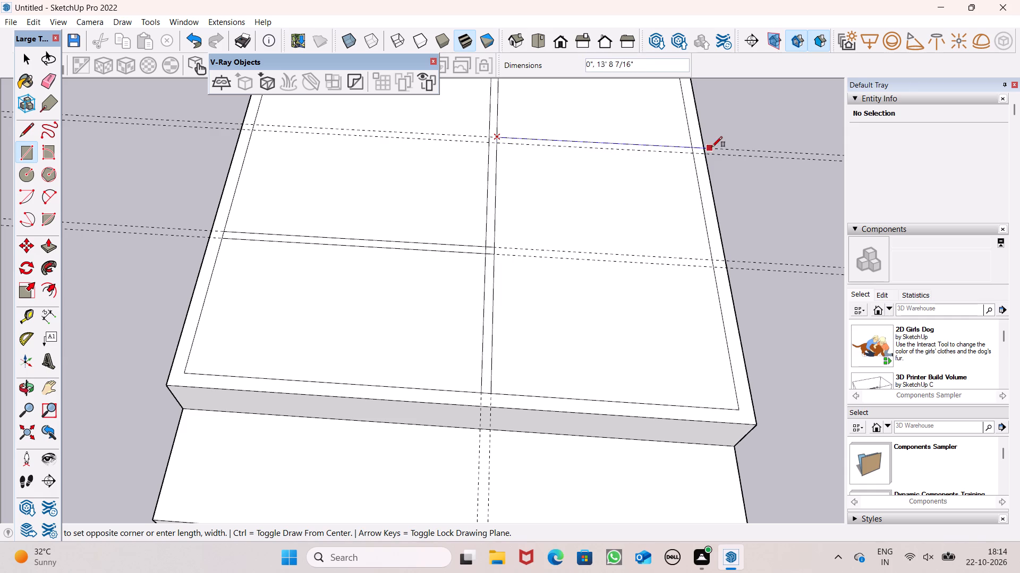
{"action": "left_click", "coordinate": [690, 155]}
{"action": "scroll", "coordinate": [260, 205], "scroll_direction": "down", "scroll_amount": 7}
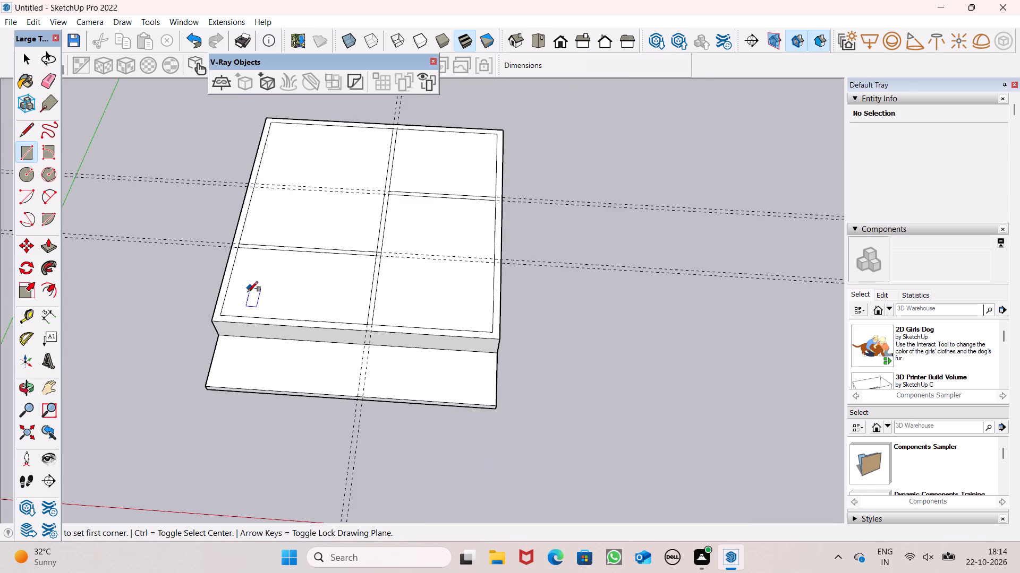
Erase all four crosswise guides, front and rear pairs.
{"action": "middle_click_drag", "start_coordinate": [282, 301], "coordinate": [302, 338]}
{"action": "left_click_drag", "start_coordinate": [46, 80], "coordinate": [48, 88]}
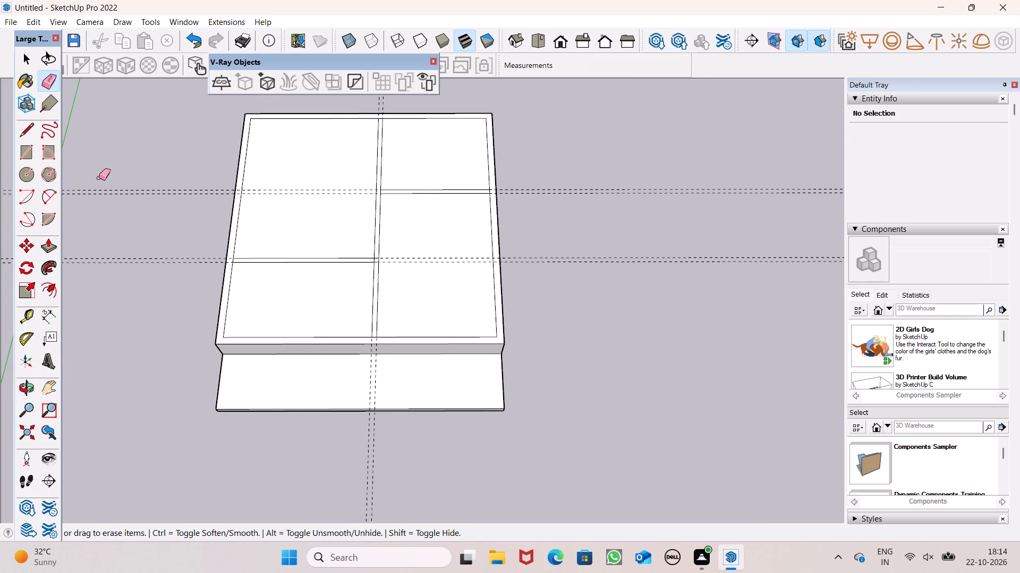
{"action": "left_click_drag", "start_coordinate": [99, 172], "coordinate": [104, 262]}
{"action": "left_click_drag", "start_coordinate": [163, 196], "coordinate": [165, 202]}
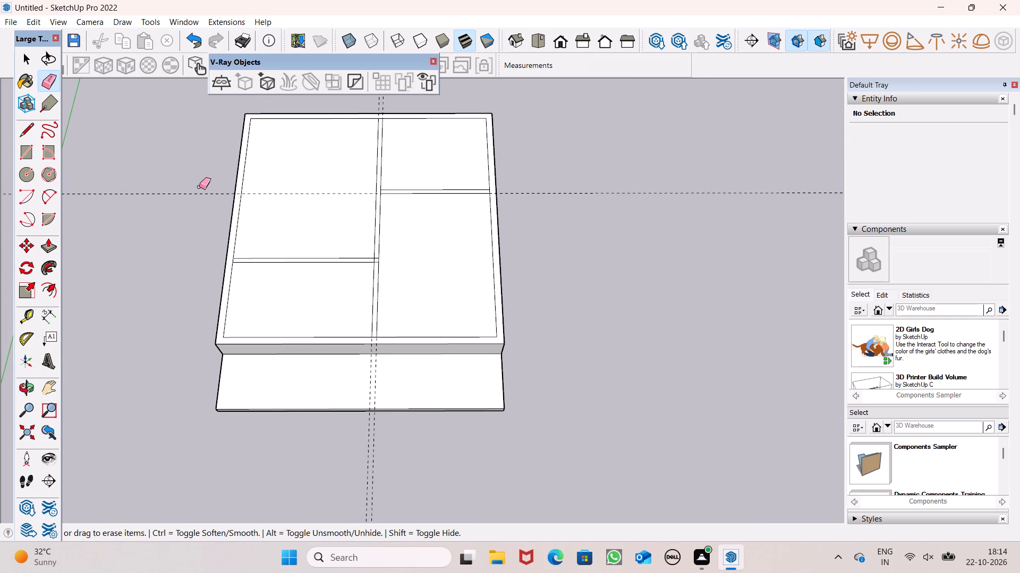
{"action": "left_click_drag", "start_coordinate": [202, 184], "coordinate": [196, 202]}
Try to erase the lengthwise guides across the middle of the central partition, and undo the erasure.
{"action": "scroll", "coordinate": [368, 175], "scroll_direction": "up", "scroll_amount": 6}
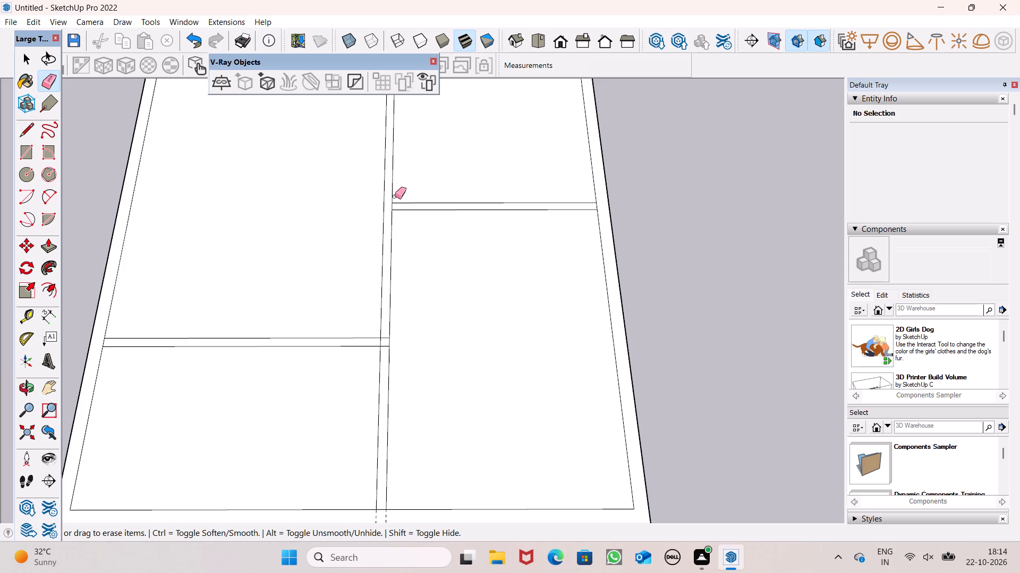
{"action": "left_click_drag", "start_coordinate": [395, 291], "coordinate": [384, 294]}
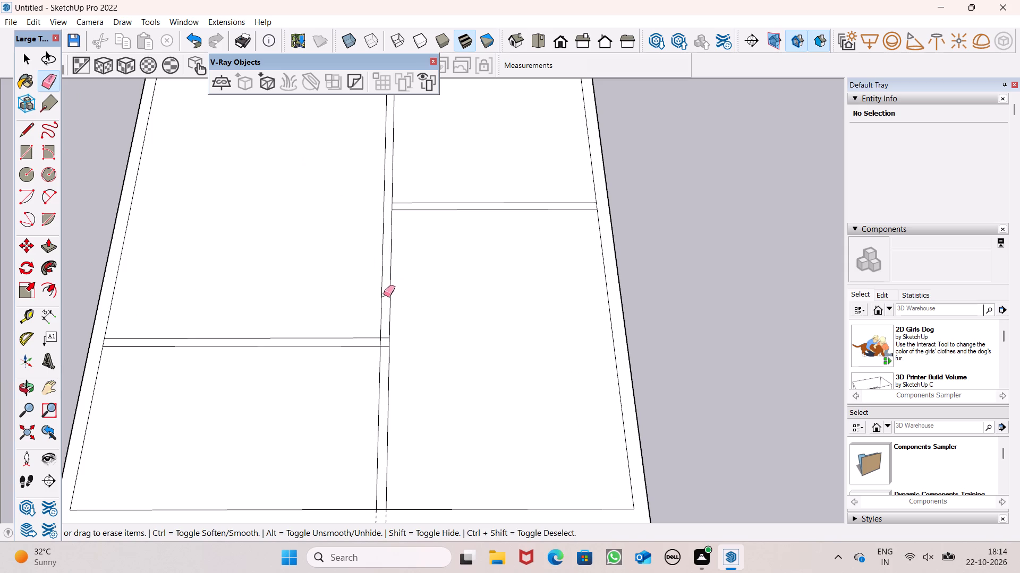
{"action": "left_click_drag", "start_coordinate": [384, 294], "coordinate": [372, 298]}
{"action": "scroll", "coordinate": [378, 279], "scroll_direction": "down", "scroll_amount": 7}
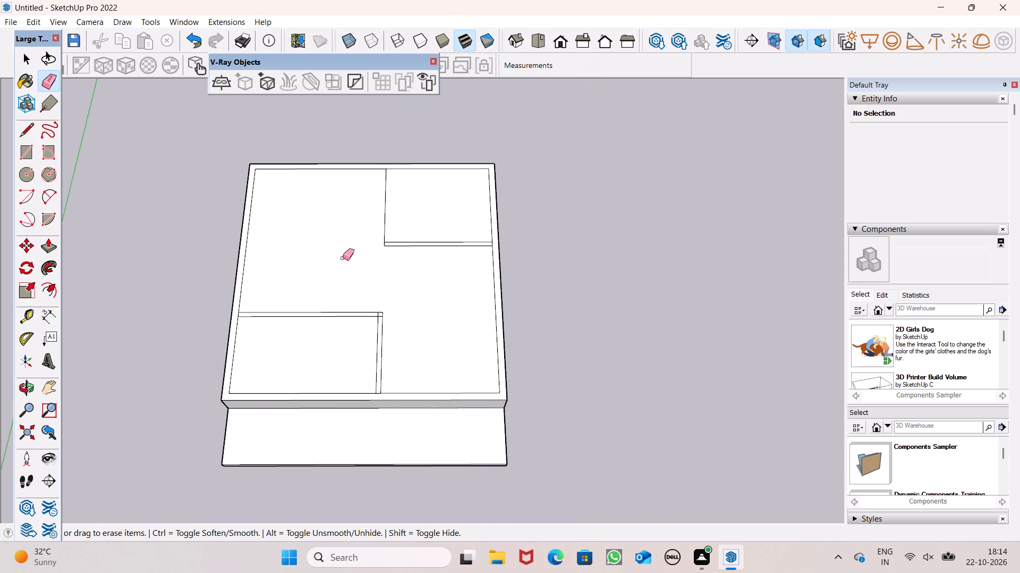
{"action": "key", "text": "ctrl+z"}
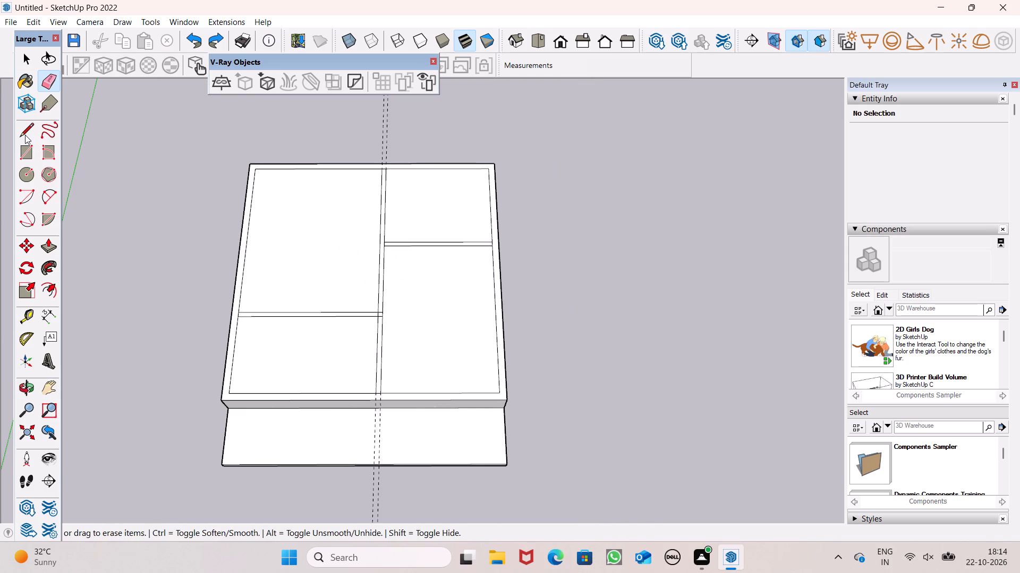
Draw two 6" lines across the lengthwise partition, extending both edges of the rear crosswise partition to its left edge.
{"action": "left_click", "coordinate": [25, 135]}
{"action": "scroll", "coordinate": [156, 195], "scroll_direction": "up", "scroll_amount": 5}
{"action": "scroll", "coordinate": [441, 289], "scroll_direction": "up", "scroll_amount": 1}
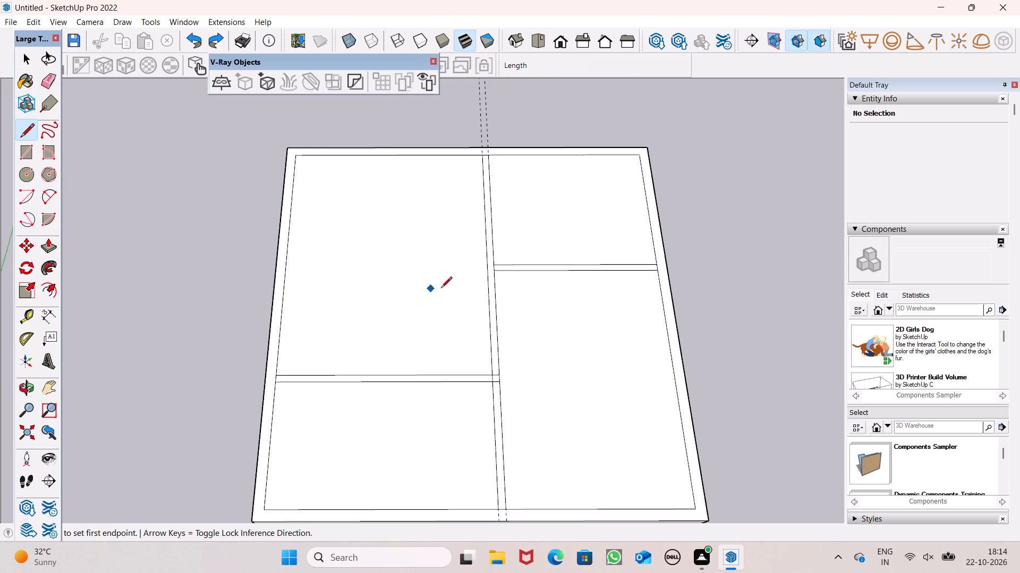
{"action": "scroll", "coordinate": [441, 289], "scroll_direction": "up", "scroll_amount": 4}
{"action": "scroll", "coordinate": [506, 267], "scroll_direction": "up", "scroll_amount": 6}
{"action": "left_click", "coordinate": [509, 253]}
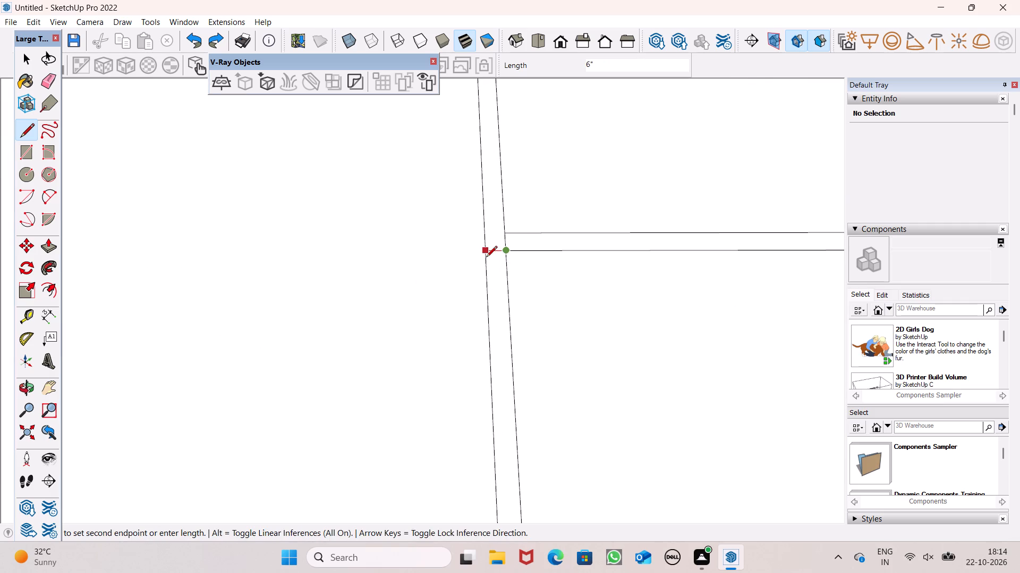
{"action": "left_click", "coordinate": [486, 258]}
{"action": "left_click", "coordinate": [502, 237]}
{"action": "left_click", "coordinate": [484, 236]}
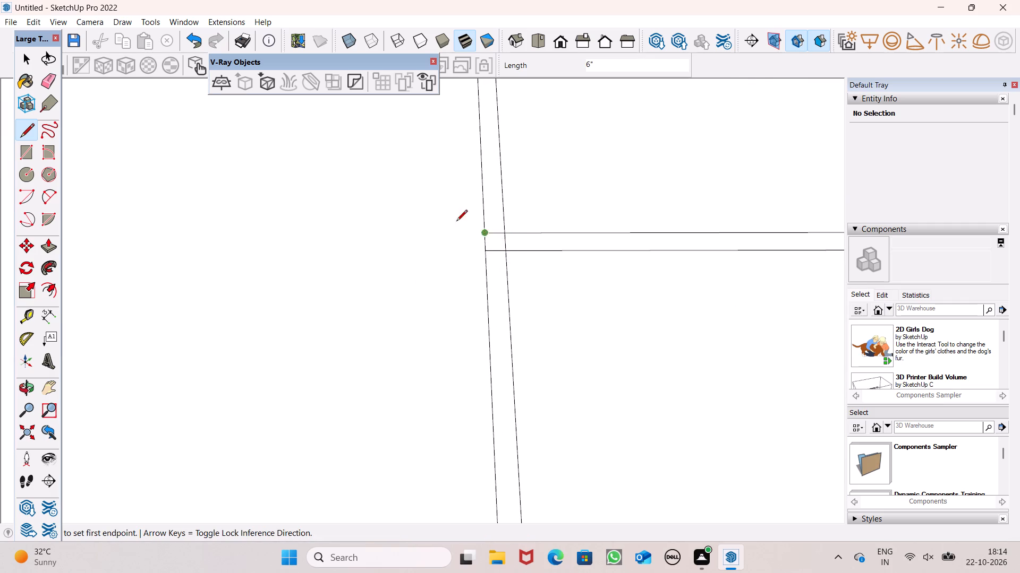
{"action": "scroll", "coordinate": [373, 201], "scroll_direction": "down", "scroll_amount": 8}
{"action": "scroll", "coordinate": [437, 214], "scroll_direction": "down", "scroll_amount": 6}
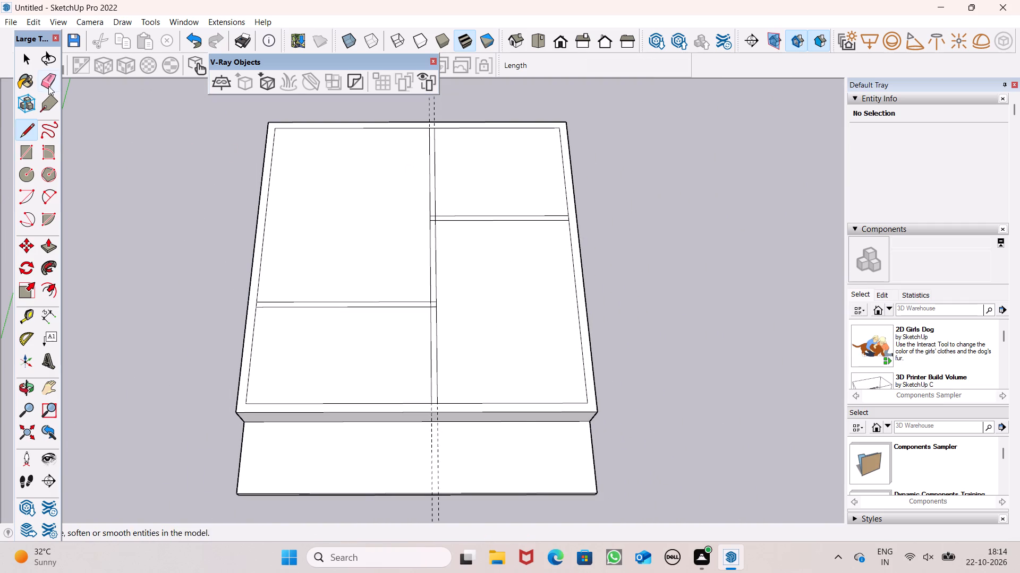
Erase both lengthwise guides beyond the back of the building.
{"action": "left_click_drag", "start_coordinate": [48, 86], "coordinate": [54, 86]}
{"action": "left_click_drag", "start_coordinate": [405, 114], "coordinate": [438, 112]}
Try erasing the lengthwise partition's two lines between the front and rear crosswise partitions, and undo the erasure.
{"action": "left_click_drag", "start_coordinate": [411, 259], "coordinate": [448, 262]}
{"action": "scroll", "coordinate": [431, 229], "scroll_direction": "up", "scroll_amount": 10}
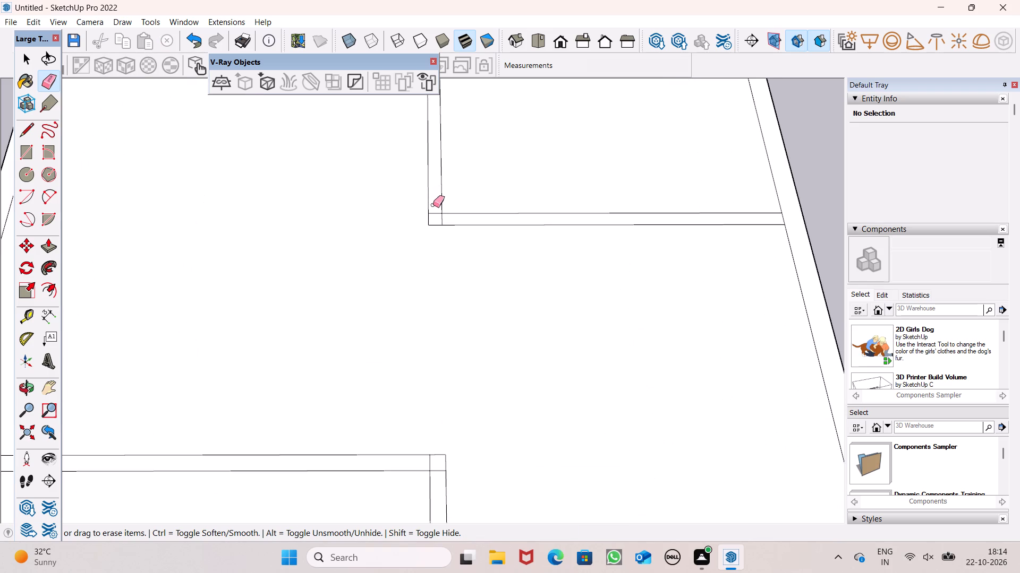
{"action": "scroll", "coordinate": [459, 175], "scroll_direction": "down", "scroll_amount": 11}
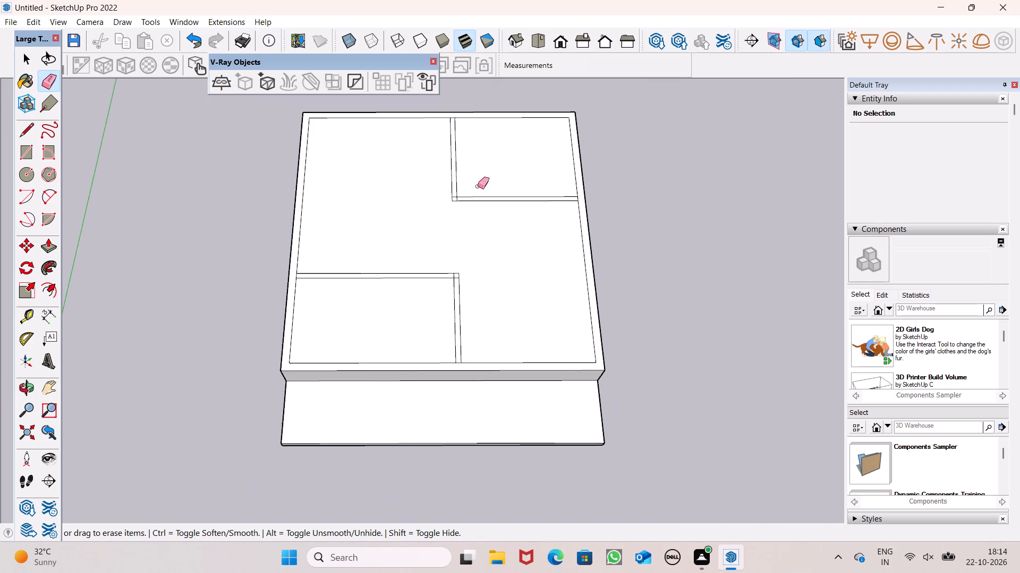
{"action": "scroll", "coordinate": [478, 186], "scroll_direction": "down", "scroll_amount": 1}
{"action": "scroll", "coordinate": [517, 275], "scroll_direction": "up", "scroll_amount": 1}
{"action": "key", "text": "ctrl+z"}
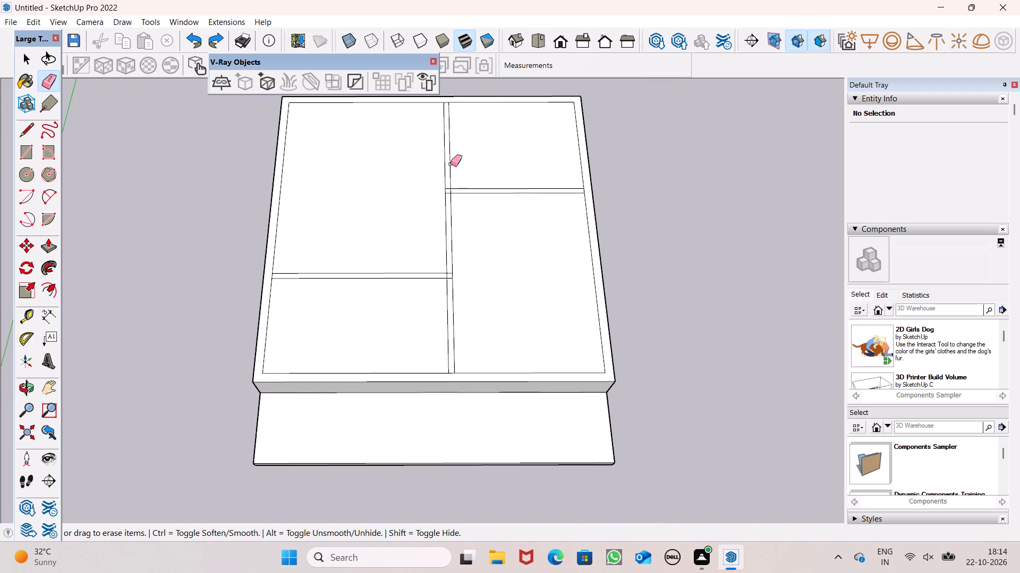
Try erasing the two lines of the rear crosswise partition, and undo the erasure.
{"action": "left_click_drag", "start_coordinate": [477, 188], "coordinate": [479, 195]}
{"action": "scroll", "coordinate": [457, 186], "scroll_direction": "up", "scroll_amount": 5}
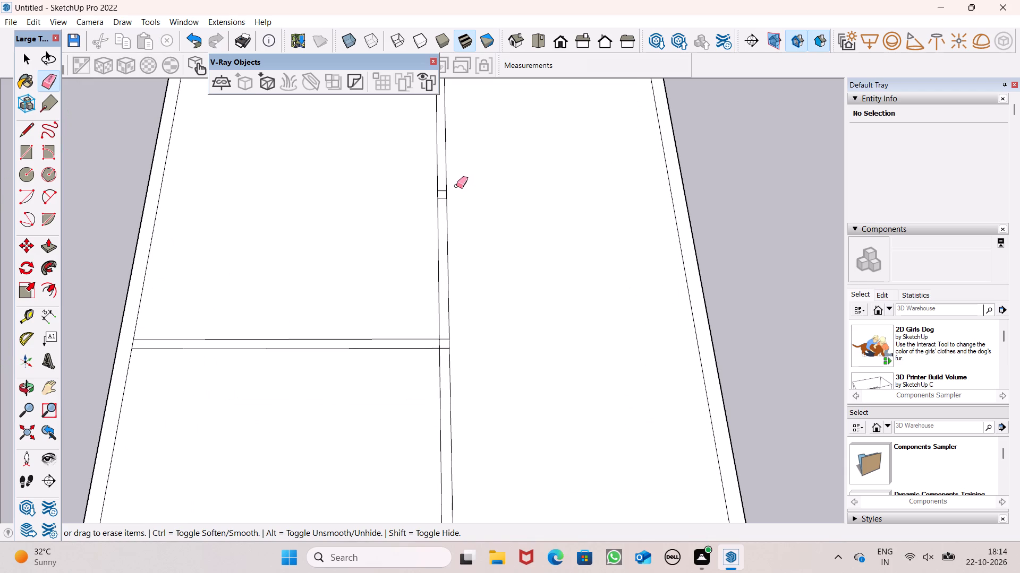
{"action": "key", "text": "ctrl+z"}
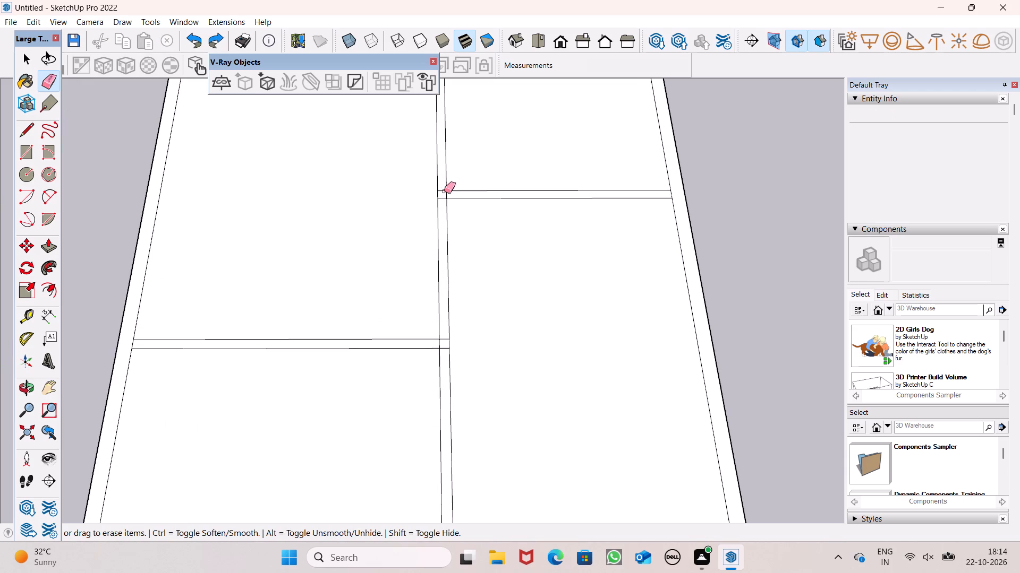
Erase both lines of the lengthwise partition between the rear crosswise partition and the back wall.
{"action": "left_click_drag", "start_coordinate": [451, 180], "coordinate": [437, 187]}
{"action": "scroll", "coordinate": [409, 248], "scroll_direction": "down", "scroll_amount": 3}
Erase the short overlapping lines inside the rear partition corner and inside the front crosswise partition's junction with the lengthwise partition.
{"action": "scroll", "coordinate": [432, 228], "scroll_direction": "up", "scroll_amount": 4}
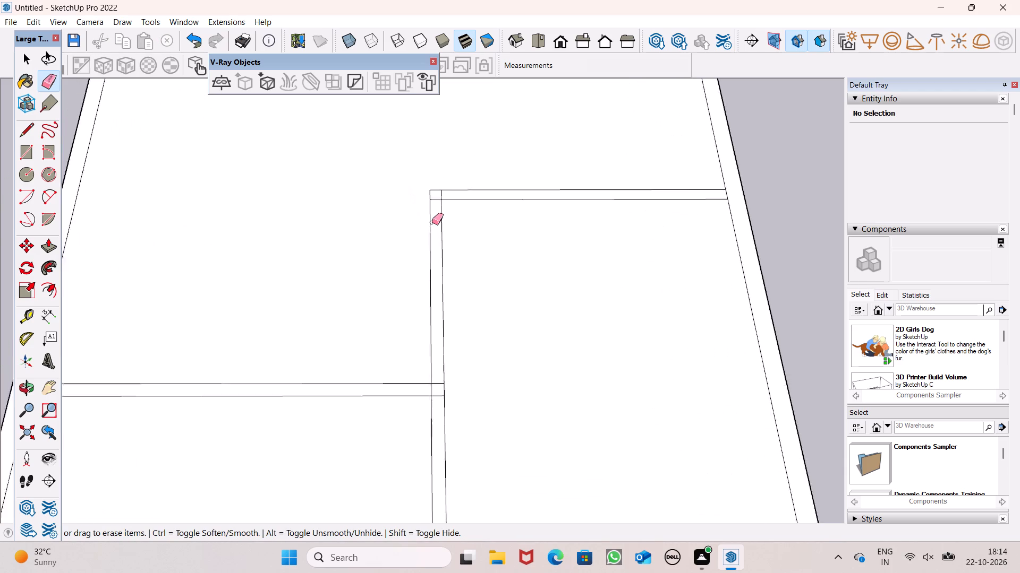
{"action": "scroll", "coordinate": [432, 222], "scroll_direction": "up", "scroll_amount": 8}
{"action": "left_click_drag", "start_coordinate": [448, 181], "coordinate": [436, 196]}
{"action": "scroll", "coordinate": [426, 175], "scroll_direction": "down", "scroll_amount": 6}
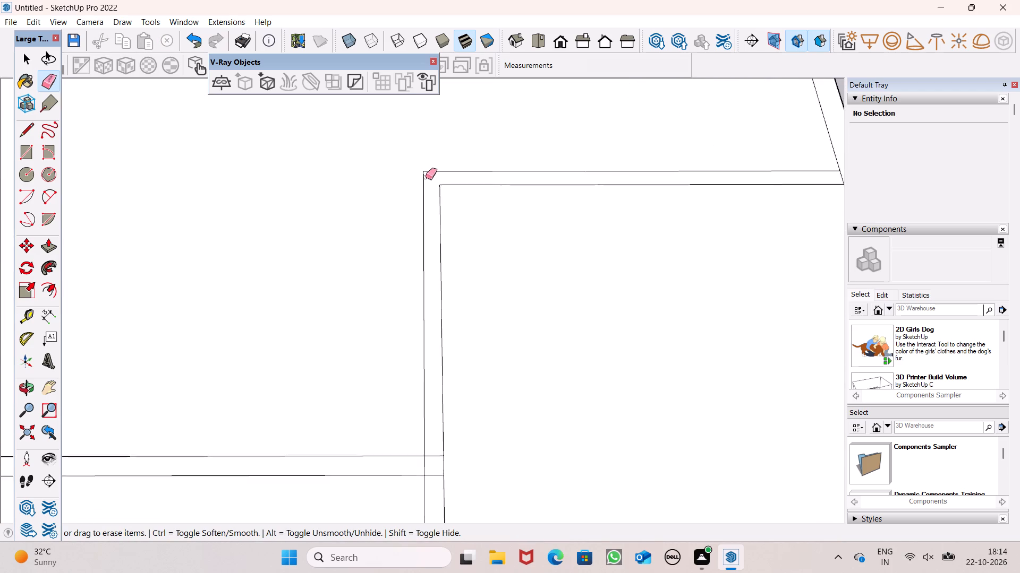
{"action": "scroll", "coordinate": [426, 177], "scroll_direction": "down", "scroll_amount": 7}
{"action": "scroll", "coordinate": [420, 303], "scroll_direction": "up", "scroll_amount": 11}
{"action": "left_click_drag", "start_coordinate": [428, 267], "coordinate": [418, 274]}
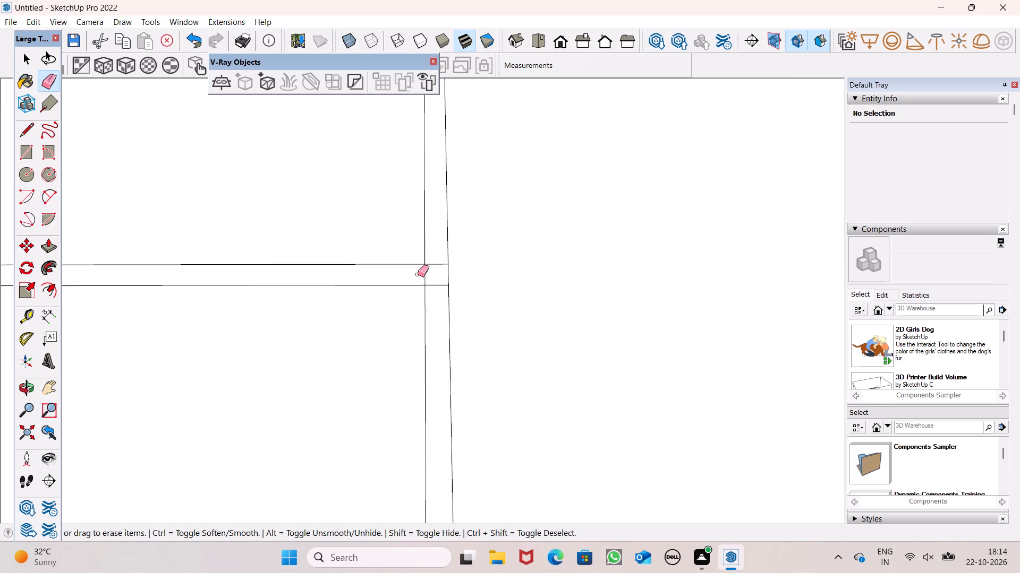
{"action": "left_click_drag", "start_coordinate": [418, 274], "coordinate": [439, 258]}
{"action": "left_click_drag", "start_coordinate": [439, 258], "coordinate": [433, 289]}
{"action": "scroll", "coordinate": [395, 223], "scroll_direction": "down", "scroll_amount": 14}
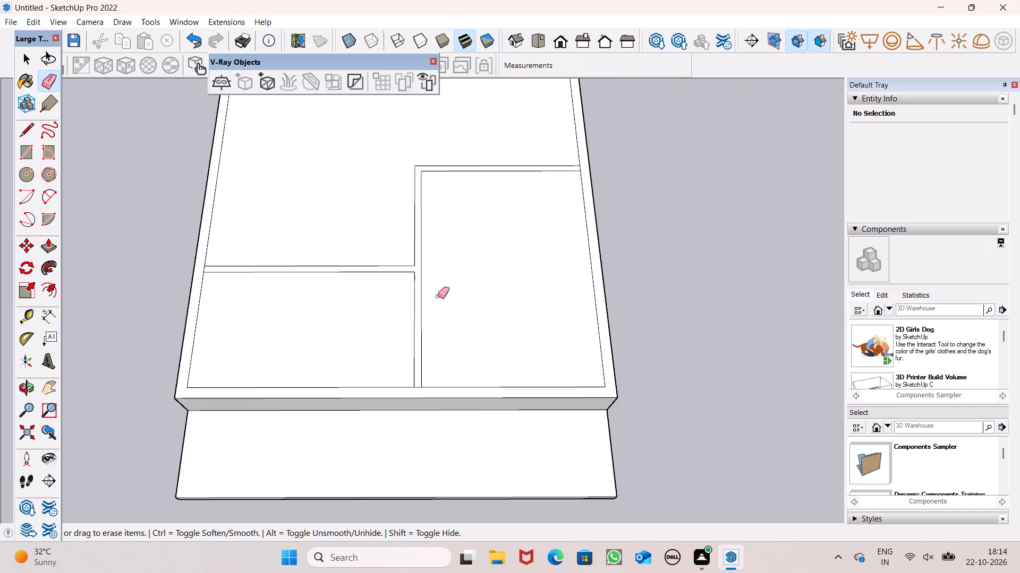
Erase the short end lines where the rear crosswise partition meets the right wall and the front one meets the left wall.
{"action": "scroll", "coordinate": [438, 296], "scroll_direction": "down", "scroll_amount": 3}
{"action": "scroll", "coordinate": [531, 189], "scroll_direction": "up", "scroll_amount": 11}
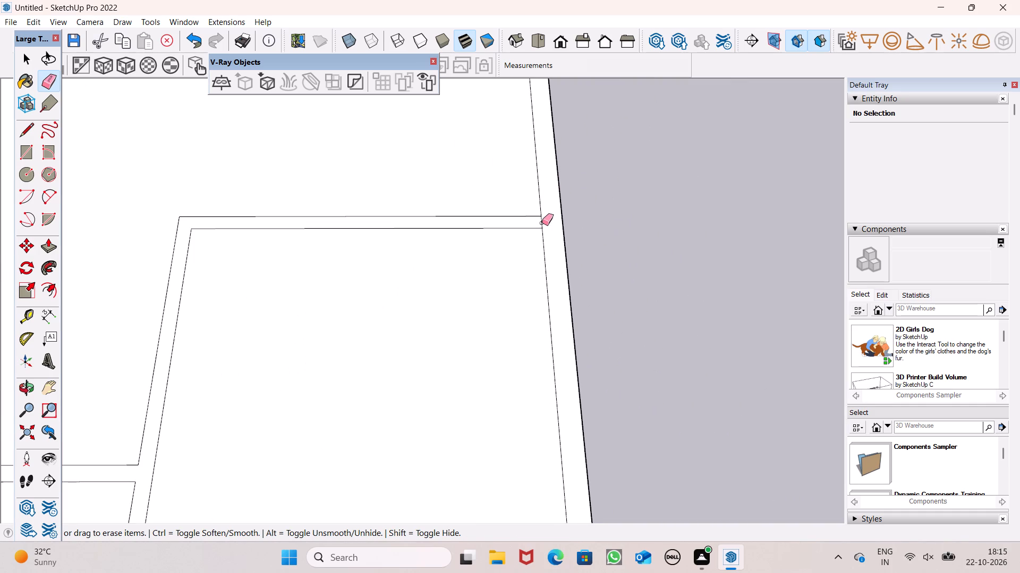
{"action": "left_click", "coordinate": [542, 223]}
{"action": "scroll", "coordinate": [562, 197], "scroll_direction": "down", "scroll_amount": 11}
{"action": "scroll", "coordinate": [244, 318], "scroll_direction": "up", "scroll_amount": 11}
{"action": "left_click", "coordinate": [264, 282]}
{"action": "scroll", "coordinate": [92, 315], "scroll_direction": "down", "scroll_amount": 7}
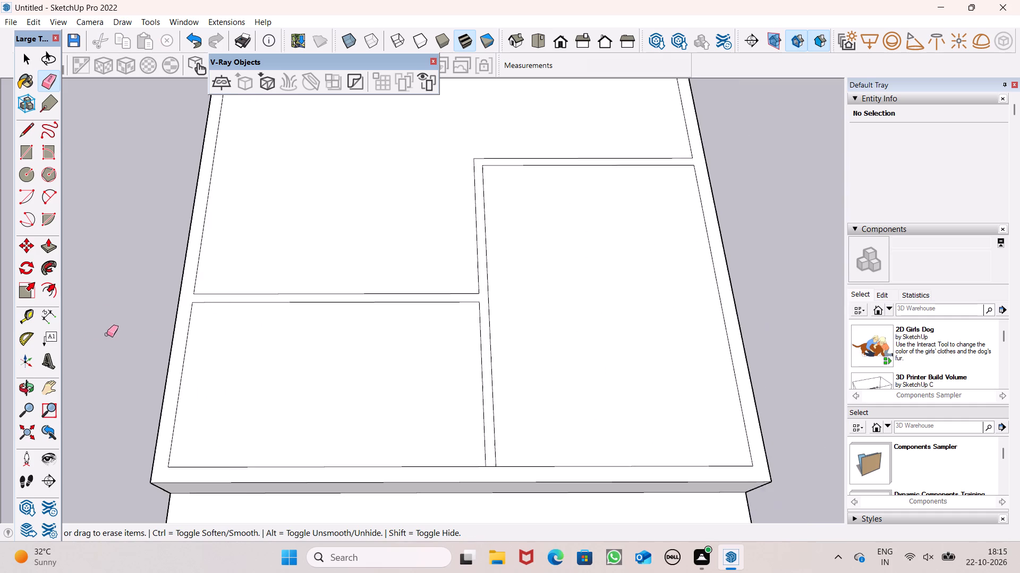
{"action": "scroll", "coordinate": [263, 311], "scroll_direction": "down", "scroll_amount": 3}
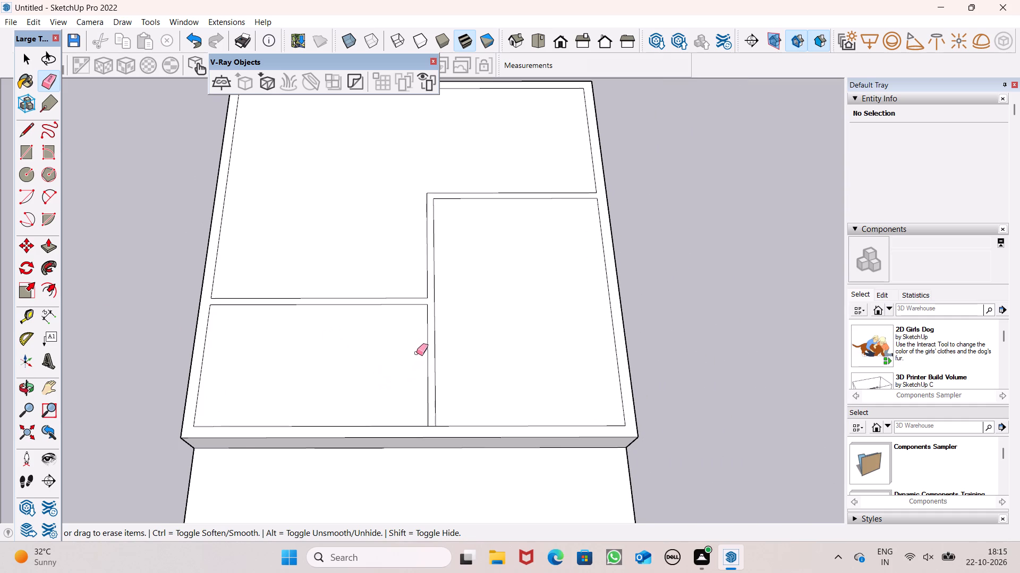
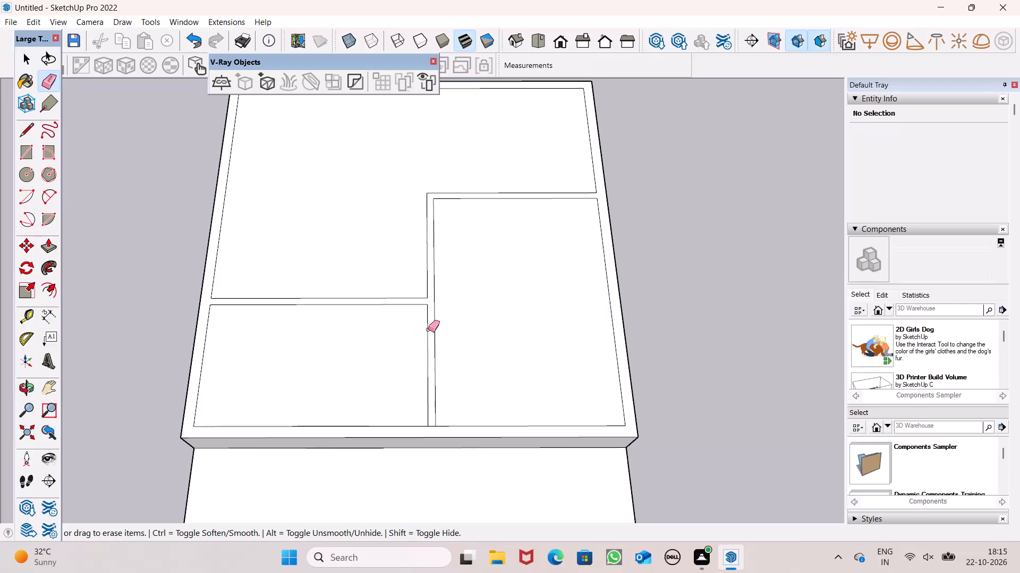
Draw 9" lines across the perimeter wall outline at the lengthwise partition's front end and the front crosswise partition's left end.
{"action": "scroll", "coordinate": [478, 274], "scroll_direction": "down", "scroll_amount": 3}
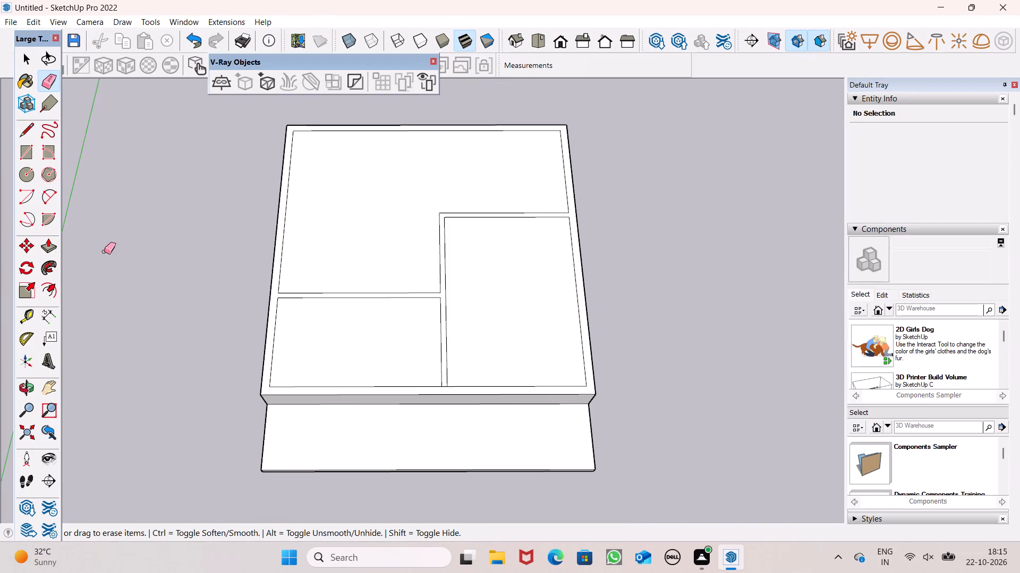
{"action": "left_click", "coordinate": [19, 128]}
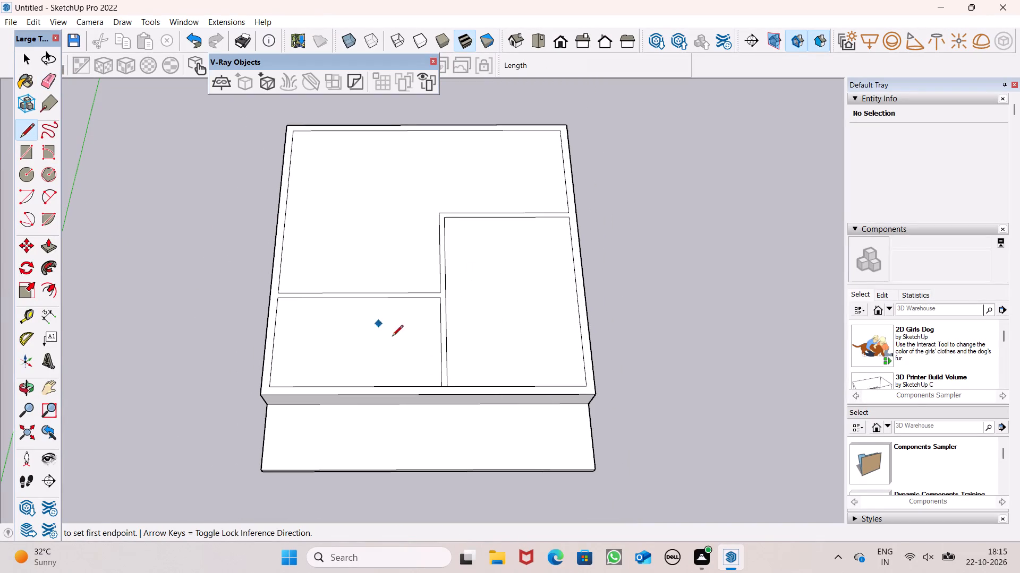
{"action": "scroll", "coordinate": [441, 419], "scroll_direction": "up", "scroll_amount": 10}
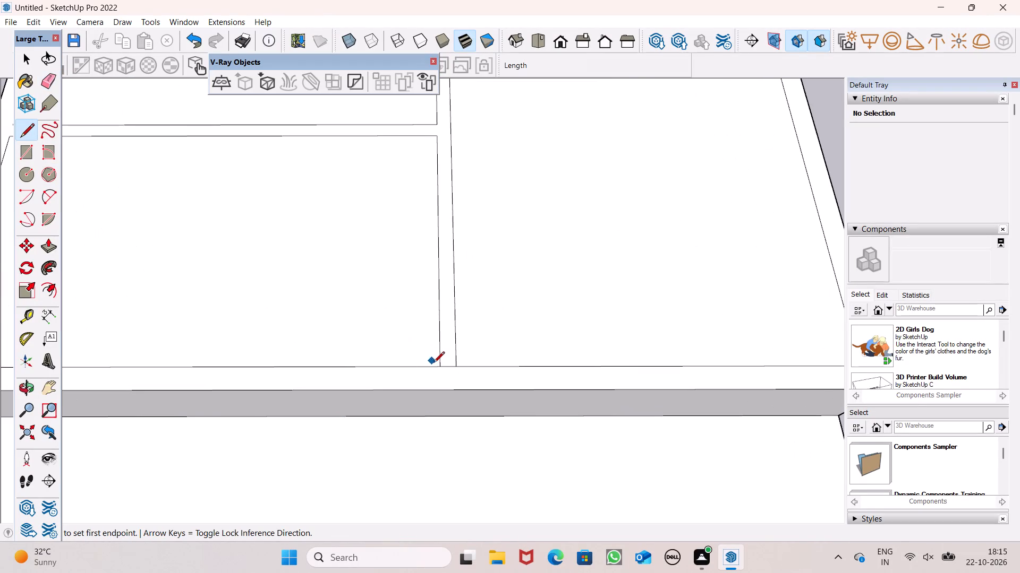
{"action": "left_click", "coordinate": [438, 362]}
{"action": "left_click", "coordinate": [444, 387]}
{"action": "scroll", "coordinate": [560, 336], "scroll_direction": "down", "scroll_amount": 3}
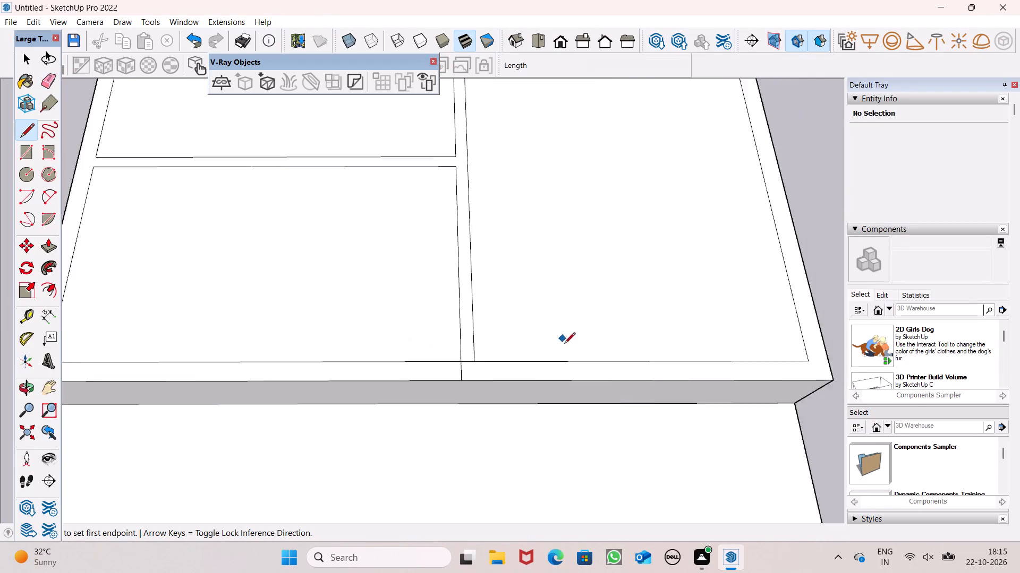
{"action": "scroll", "coordinate": [564, 344], "scroll_direction": "down", "scroll_amount": 7}
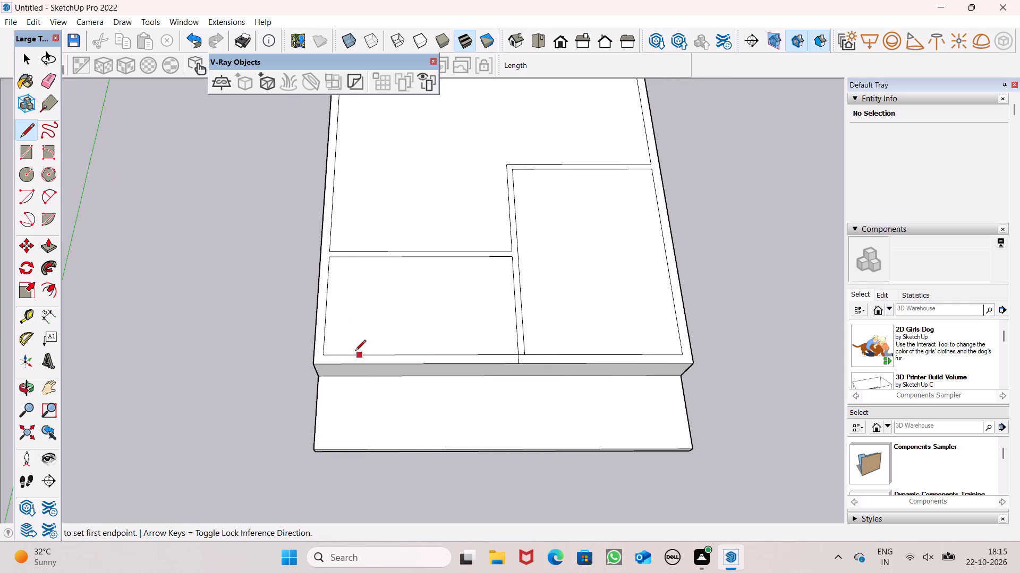
{"action": "scroll", "coordinate": [316, 255], "scroll_direction": "up", "scroll_amount": 4}
{"action": "left_click", "coordinate": [333, 262]}
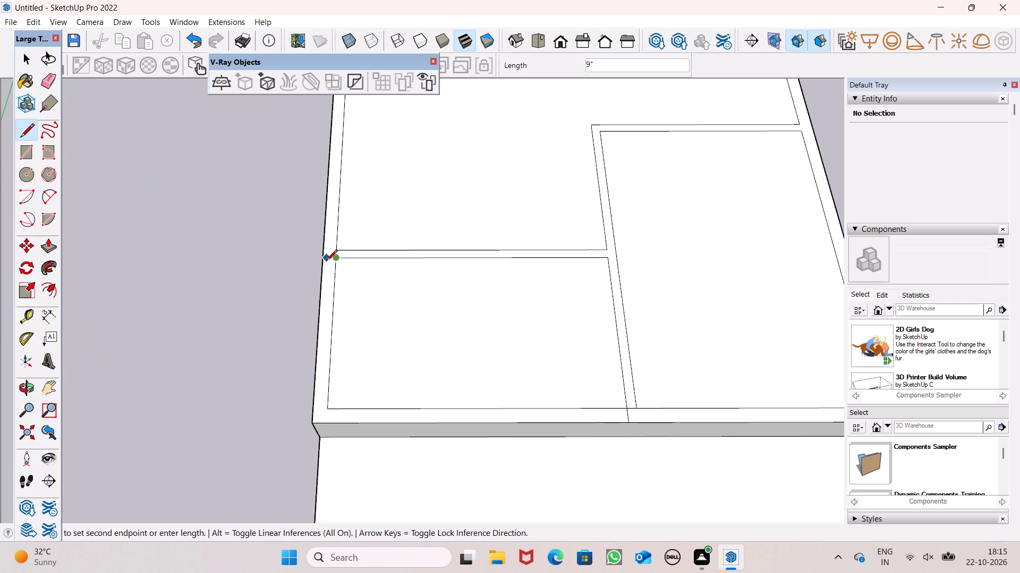
{"action": "left_click", "coordinate": [325, 262]}
{"action": "key", "text": "space"}
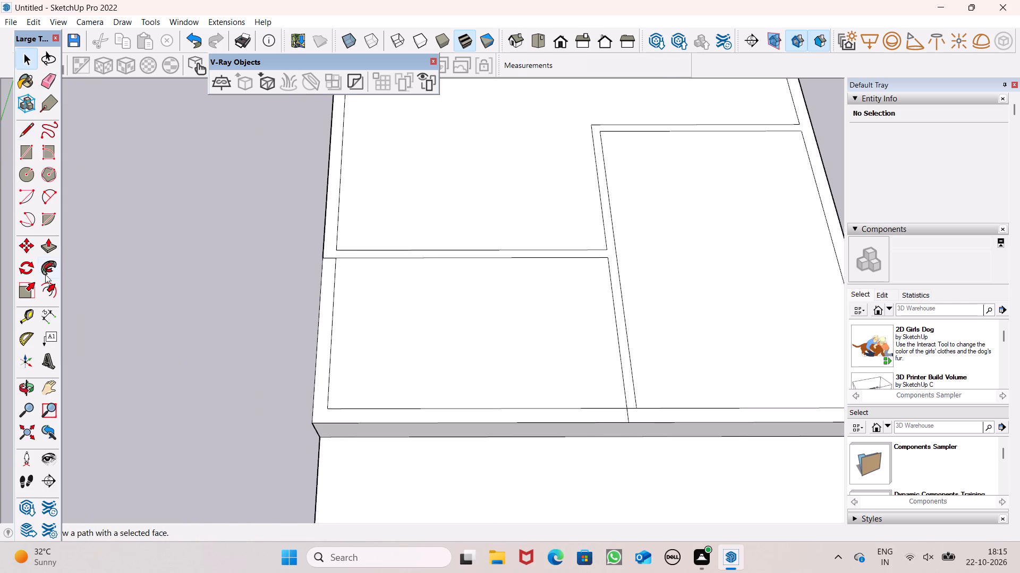
Push/Pull the connected perimeter and partition wall outline up 10', leaving the front-left room's outer wall strip flat.
{"action": "left_click", "coordinate": [43, 246]}
{"action": "scroll", "coordinate": [313, 381], "scroll_direction": "down", "scroll_amount": 3}
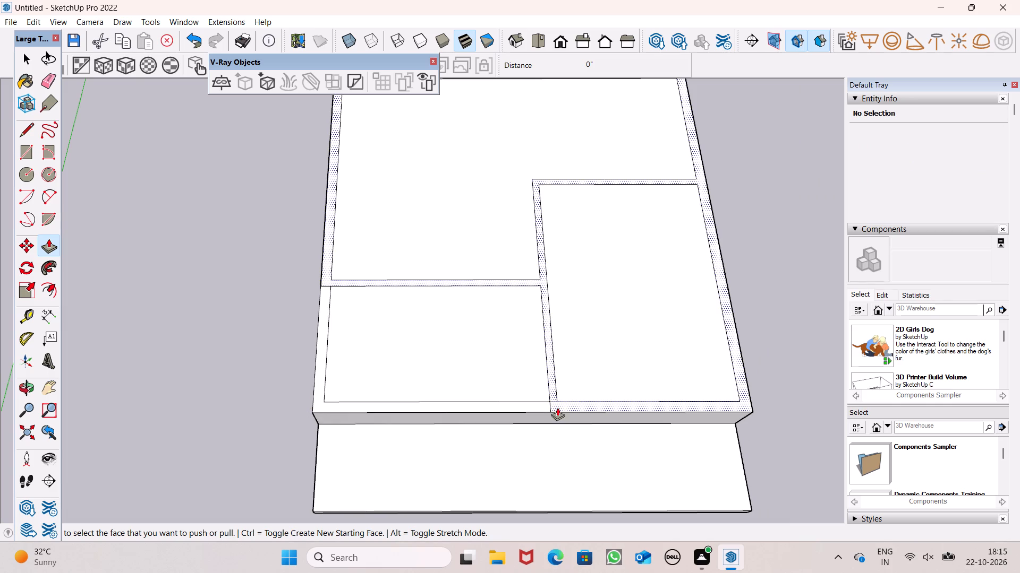
{"action": "left_click_drag", "start_coordinate": [561, 409], "coordinate": [562, 405]}
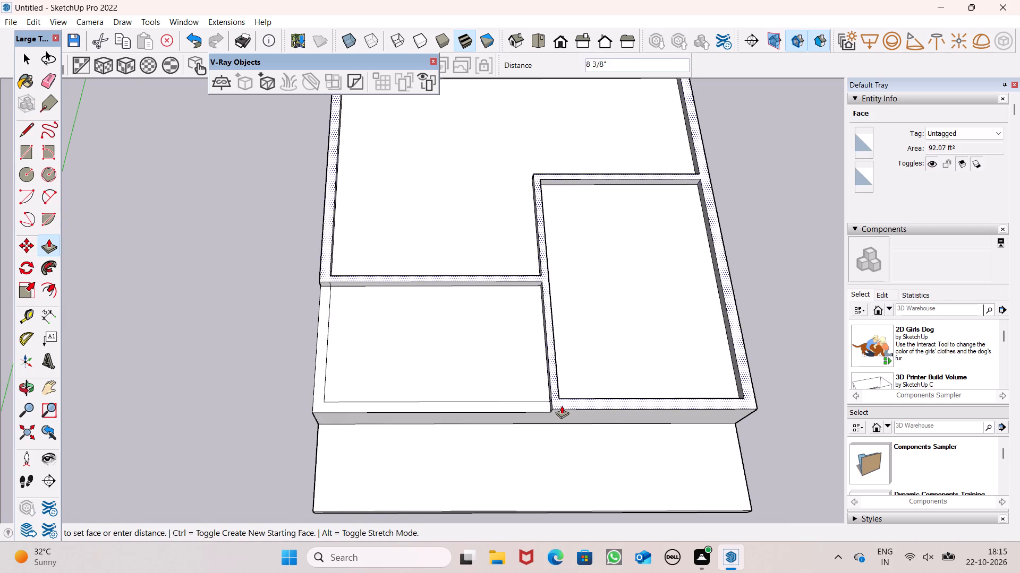
{"action": "left_click_drag", "start_coordinate": [562, 405], "coordinate": [569, 368]}
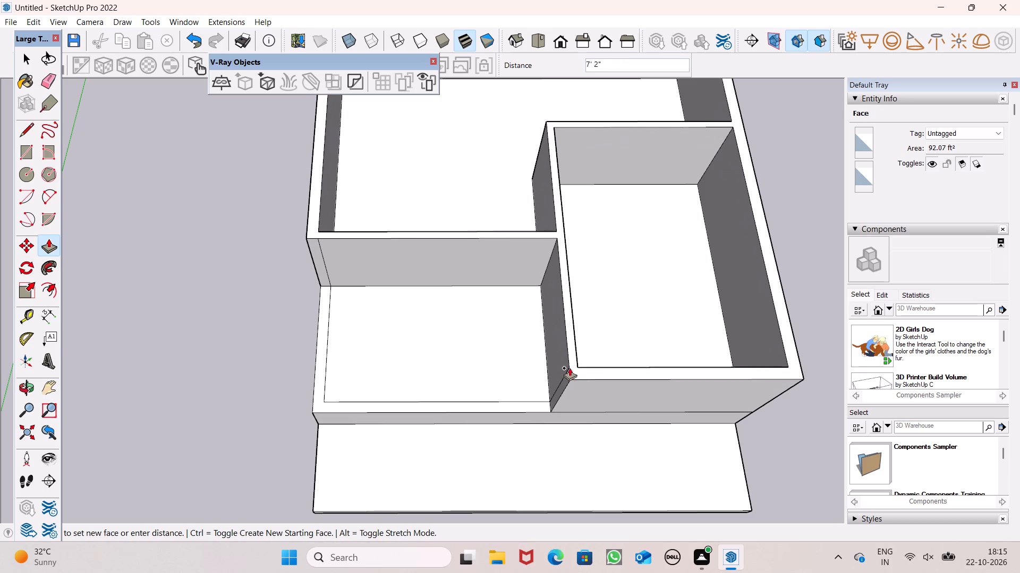
{"action": "left_click_drag", "start_coordinate": [569, 368], "coordinate": [565, 338]}
{"action": "key", "text": "1"}
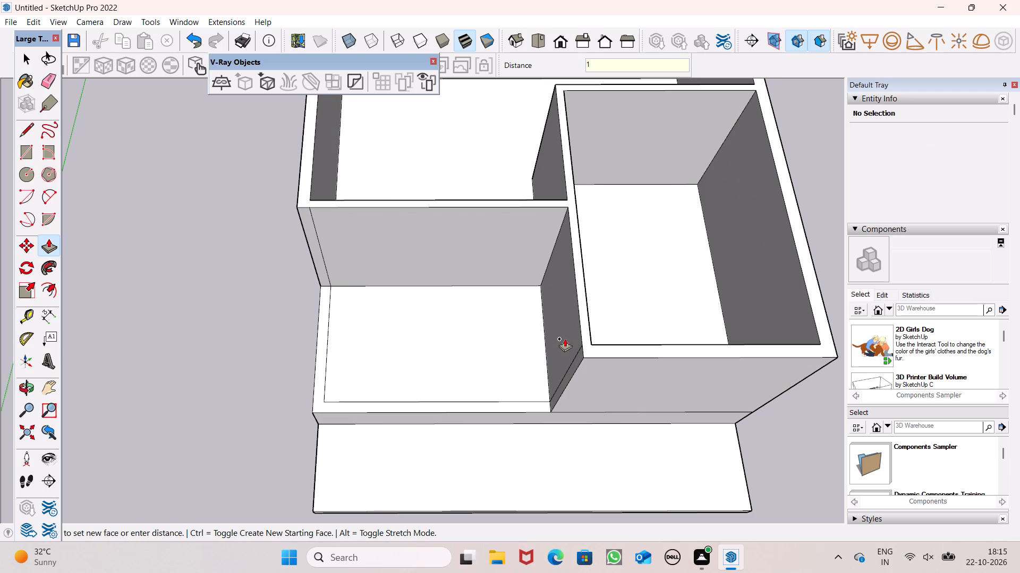
{"action": "left_click_drag", "start_coordinate": [565, 338], "coordinate": [565, 338]}
{"action": "key", "text": "0"}
{"action": "key", "text": "apostrophe"}
{"action": "key", "text": "Return"}
Measure the raised wall's height at its front vertical corner beside the open room with the Dimension tool.
{"action": "scroll", "coordinate": [514, 328], "scroll_direction": "down", "scroll_amount": 3}
{"action": "middle_click_drag", "start_coordinate": [549, 354], "coordinate": [597, 150]}
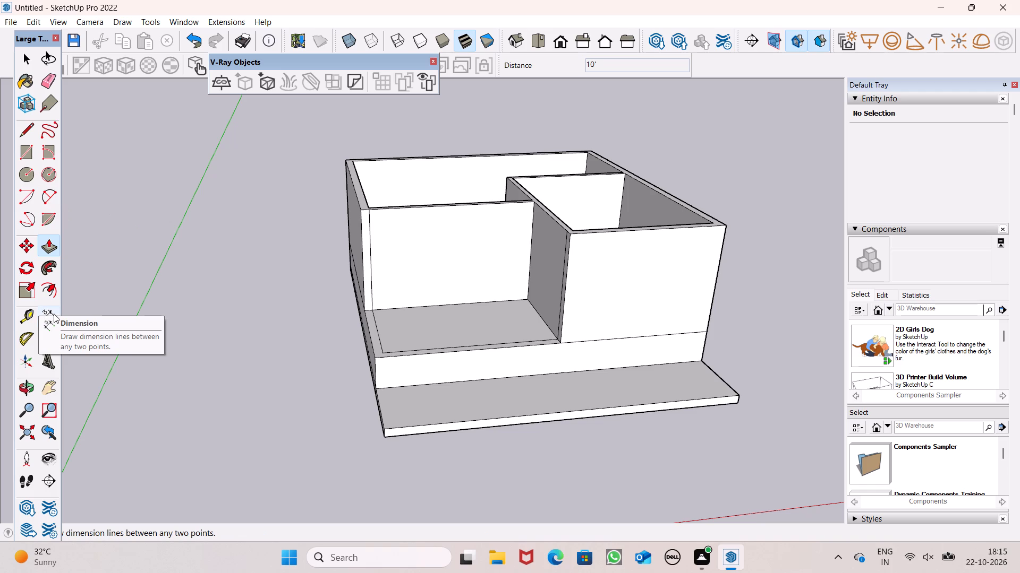
{"action": "left_click", "coordinate": [44, 311]}
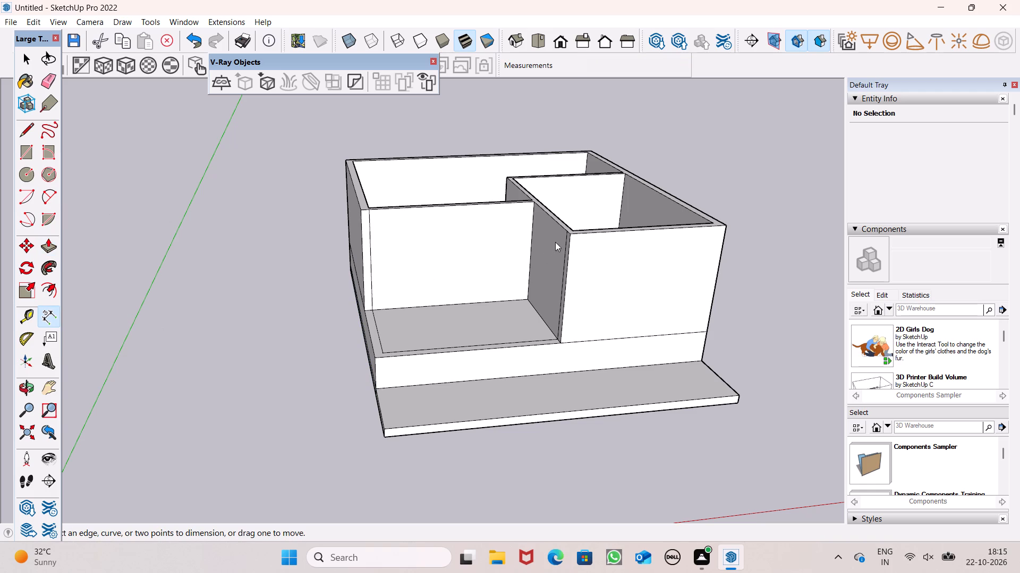
{"action": "left_click", "coordinate": [574, 237]}
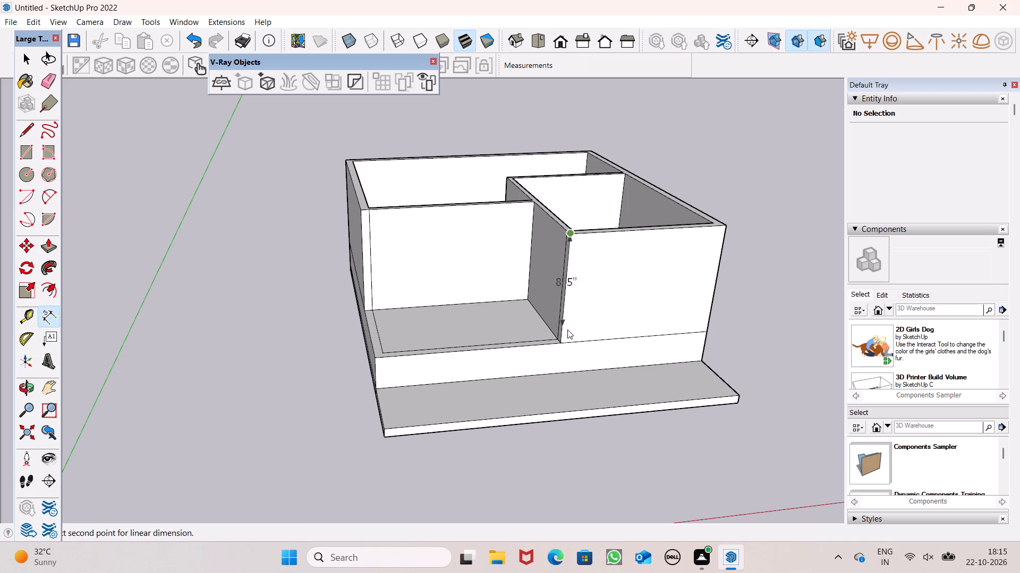
{"action": "key", "text": "space"}
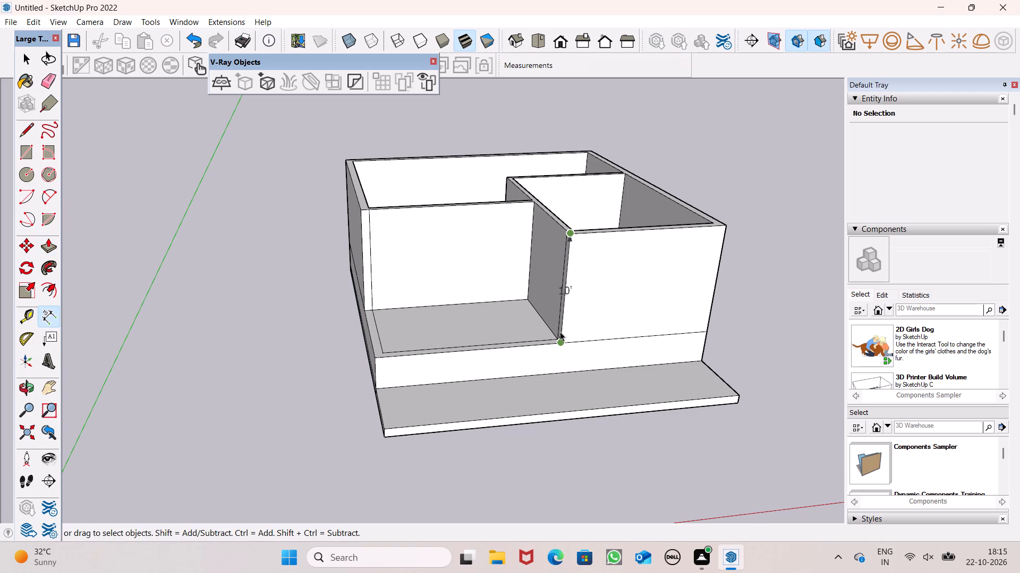
Push/Pull the top face of the raised walls up 1' from a new starting face, as a separate band.
{"action": "scroll", "coordinate": [554, 287], "scroll_direction": "down", "scroll_amount": 2}
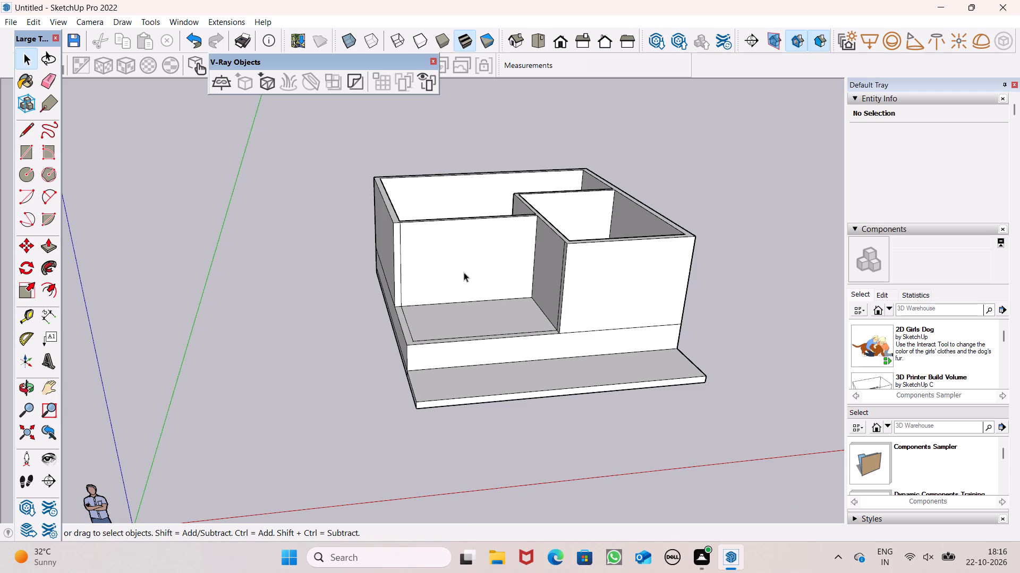
{"action": "scroll", "coordinate": [458, 261], "scroll_direction": "down", "scroll_amount": 1}
{"action": "middle_click_drag", "start_coordinate": [552, 292], "coordinate": [492, 324]}
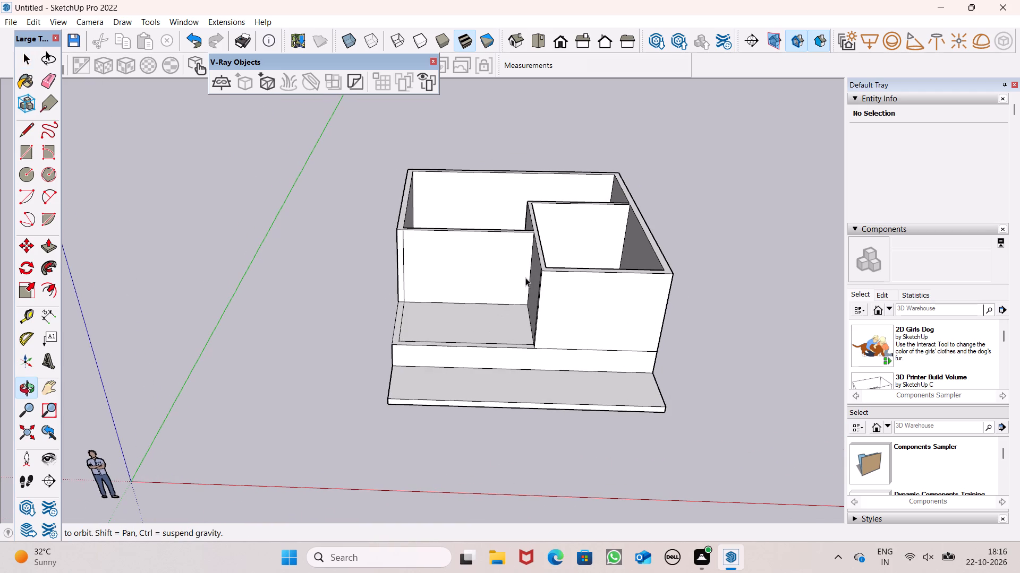
{"action": "scroll", "coordinate": [456, 222], "scroll_direction": "down", "scroll_amount": 1}
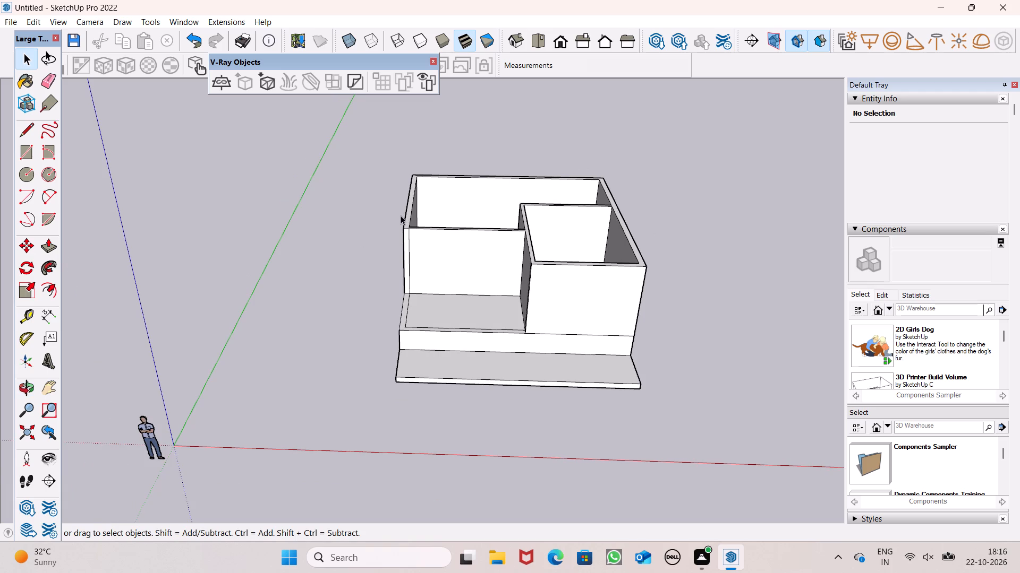
{"action": "scroll", "coordinate": [401, 215], "scroll_direction": "up", "scroll_amount": 1}
{"action": "scroll", "coordinate": [534, 194], "scroll_direction": "down", "scroll_amount": 2}
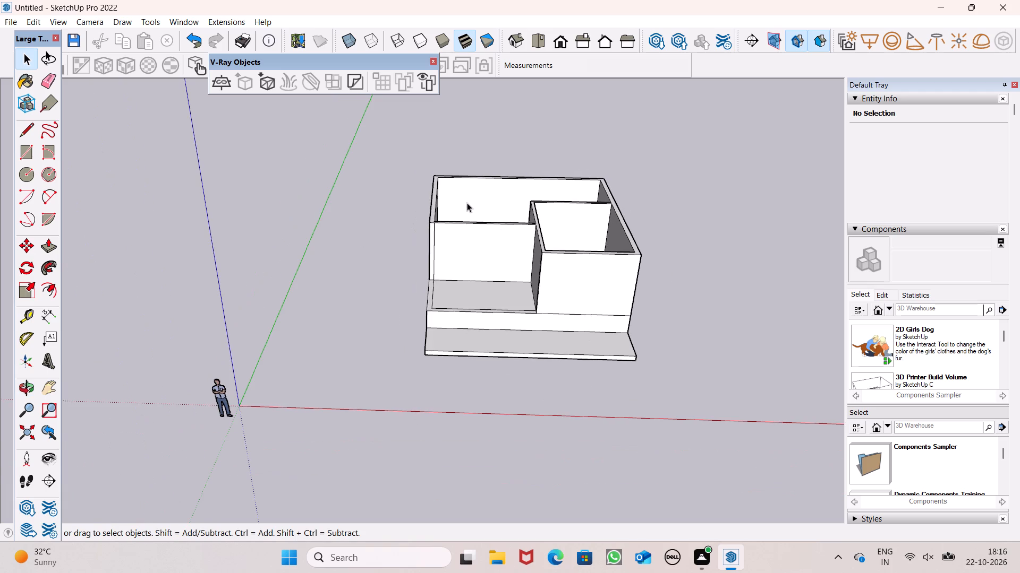
{"action": "scroll", "coordinate": [454, 220], "scroll_direction": "up", "scroll_amount": 4}
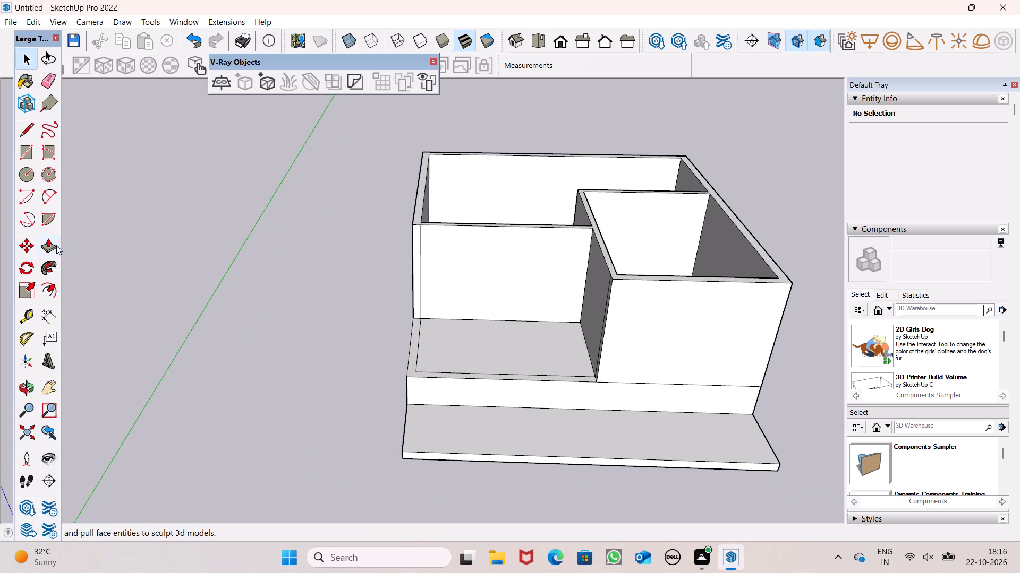
{"action": "left_click", "coordinate": [51, 244]}
{"action": "scroll", "coordinate": [550, 225], "scroll_direction": "down", "scroll_amount": 3}
{"action": "scroll", "coordinate": [403, 187], "scroll_direction": "up", "scroll_amount": 5}
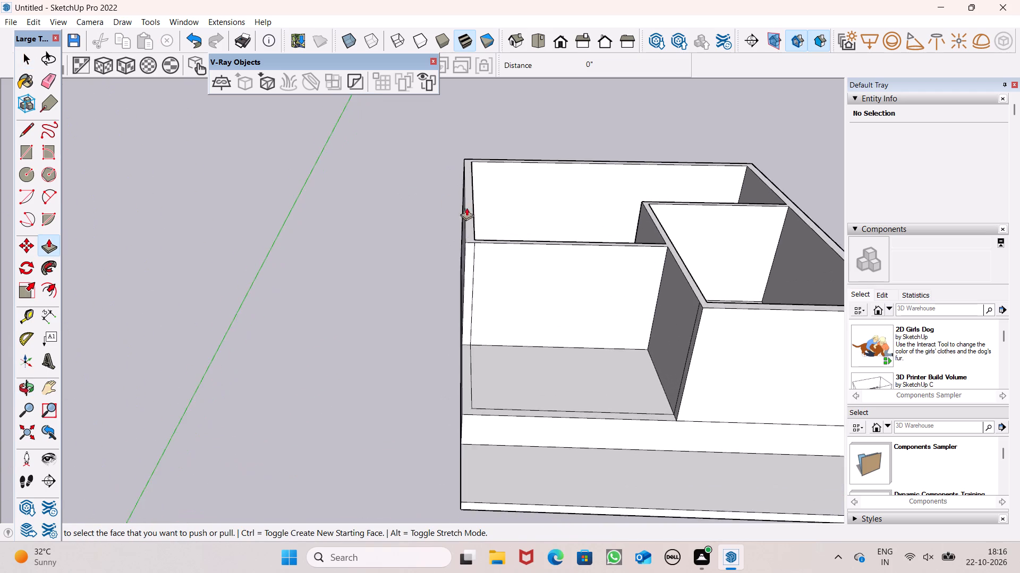
{"action": "scroll", "coordinate": [466, 227], "scroll_direction": "up", "scroll_amount": 2}
{"action": "left_click_drag", "start_coordinate": [472, 241], "coordinate": [479, 226]}
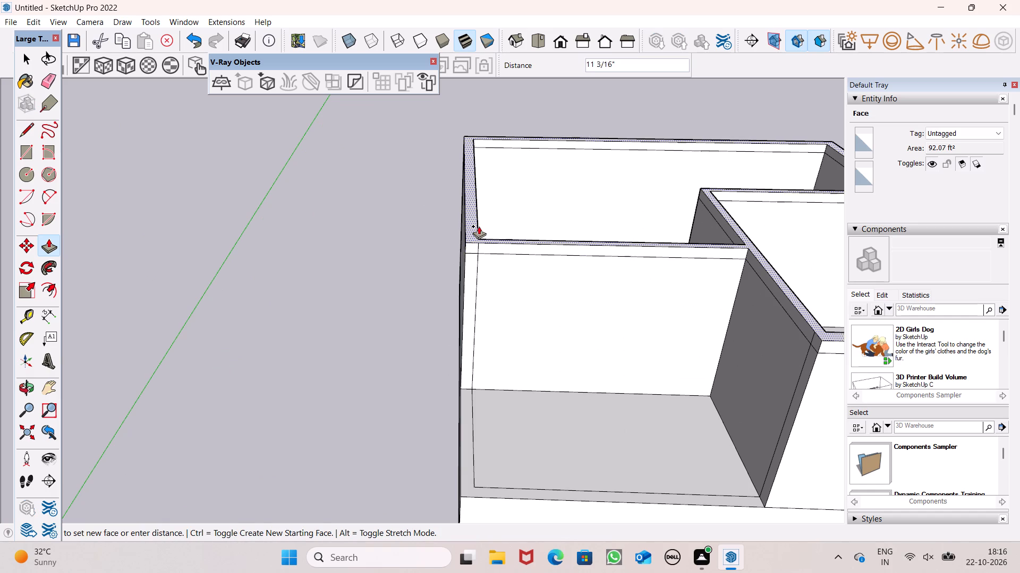
{"action": "left_click_drag", "start_coordinate": [479, 226], "coordinate": [479, 225]}
{"action": "key", "text": "1"}
{"action": "key", "text": "apostrophe"}
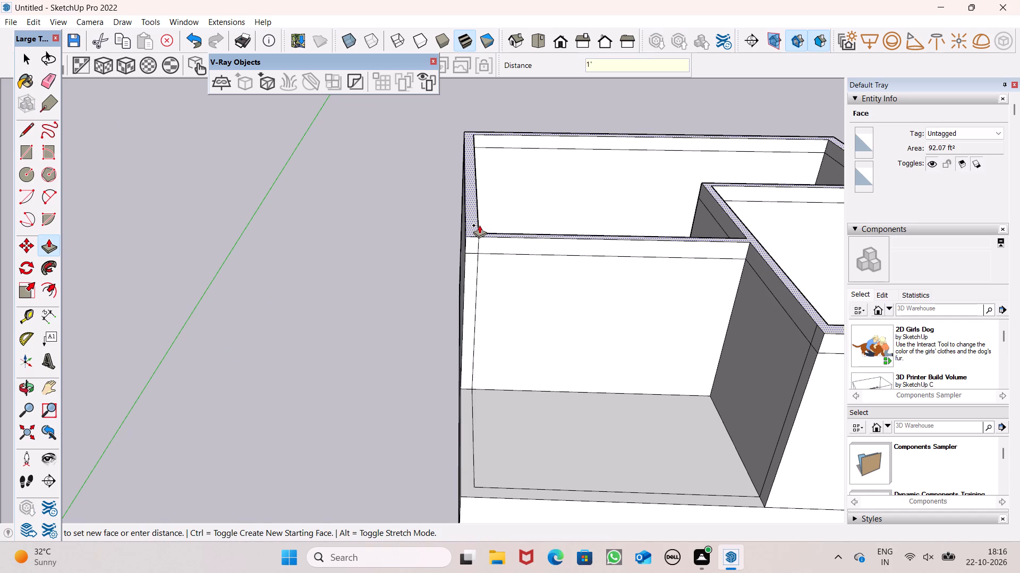
{"action": "left_click_drag", "start_coordinate": [479, 225], "coordinate": [480, 225]}
{"action": "key", "text": "Return"}
Push/Pull the wall tops up another 3' from a new starting face.
{"action": "left_click_drag", "start_coordinate": [474, 224], "coordinate": [481, 196]}
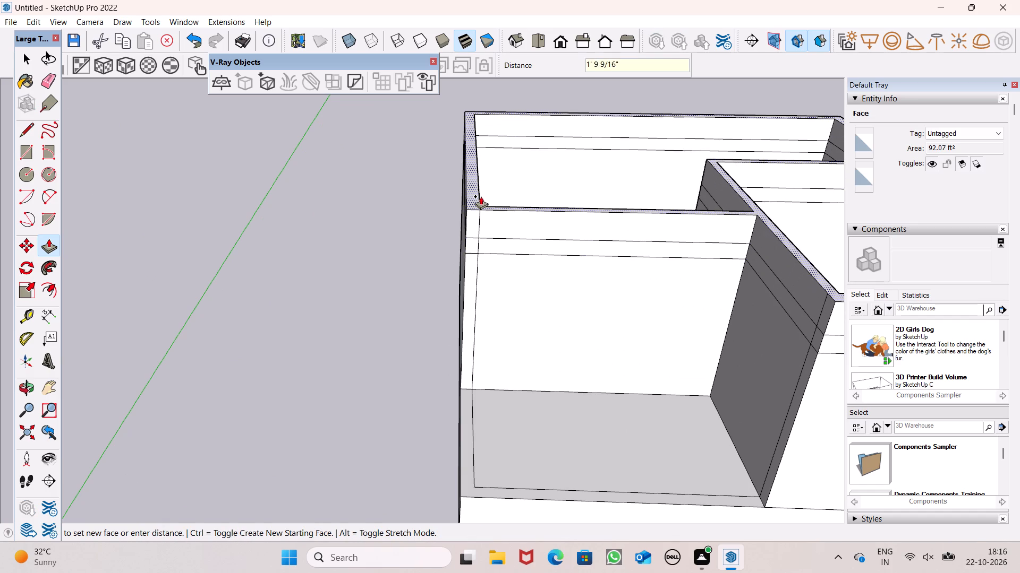
{"action": "left_click_drag", "start_coordinate": [481, 196], "coordinate": [481, 196]}
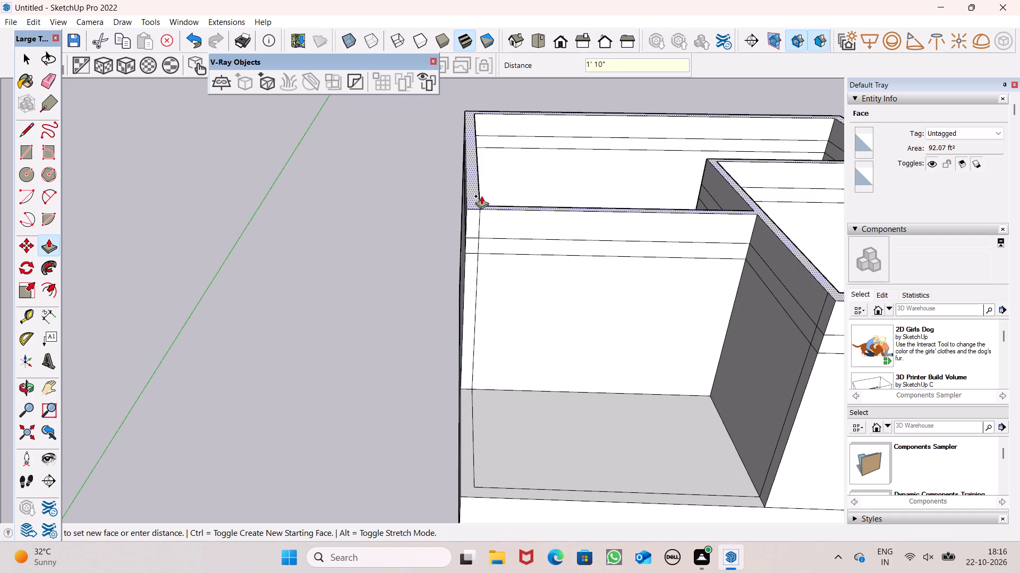
{"action": "left_click_drag", "start_coordinate": [481, 196], "coordinate": [481, 195]}
{"action": "key", "text": "3"}
{"action": "key", "text": "apostrophe"}
{"action": "key", "text": "Return"}
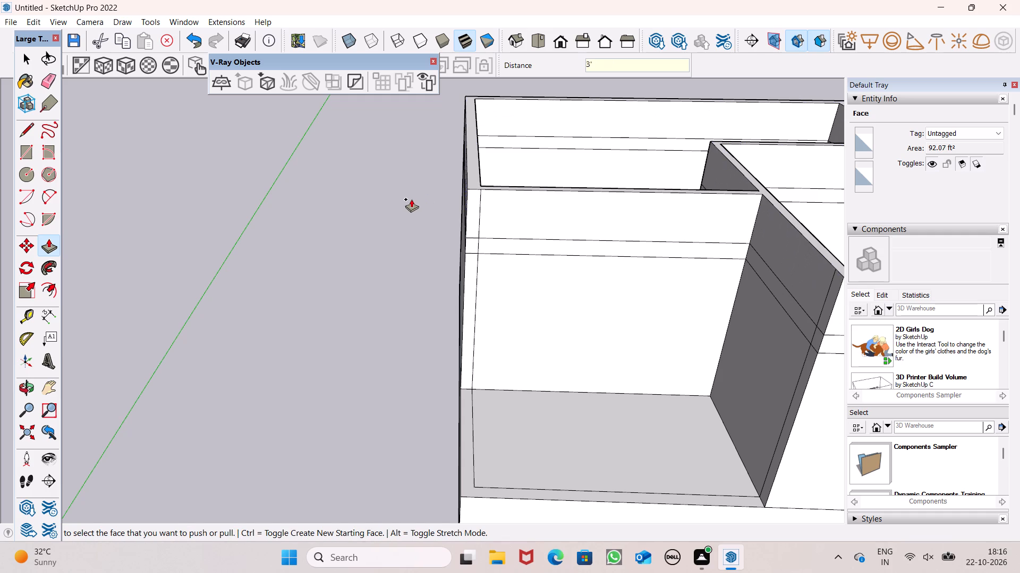
Push/Pull the wall tops up a further 10' from a new starting face for the upper storey.
{"action": "scroll", "coordinate": [410, 201], "scroll_direction": "down", "scroll_amount": 3}
{"action": "scroll", "coordinate": [429, 171], "scroll_direction": "up", "scroll_amount": 2}
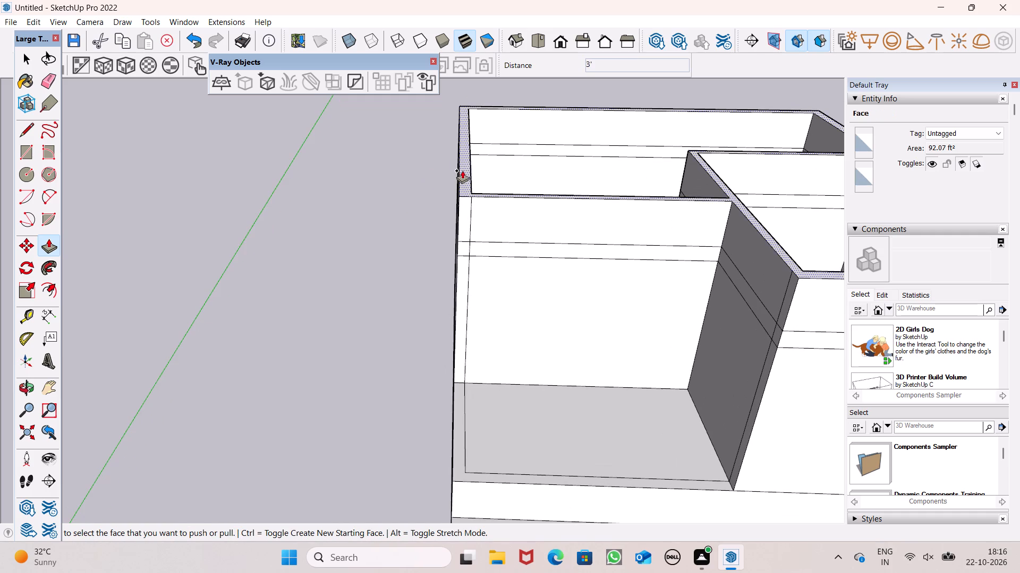
{"action": "scroll", "coordinate": [470, 129], "scroll_direction": "up", "scroll_amount": 4}
{"action": "left_click_drag", "start_coordinate": [464, 224], "coordinate": [482, 158]}
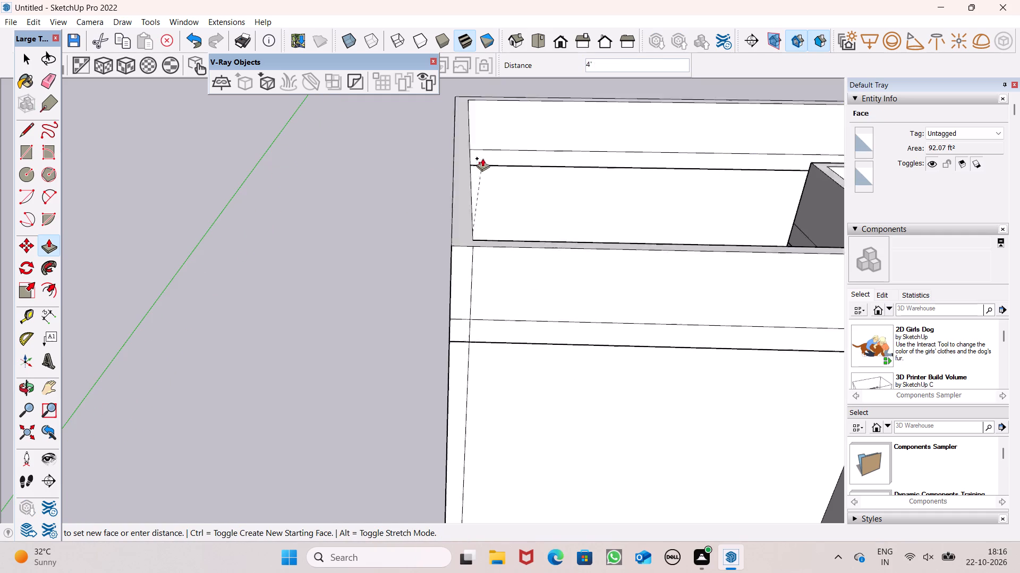
{"action": "left_click_drag", "start_coordinate": [482, 158], "coordinate": [487, 120]}
{"action": "type", "text": "10'"}
{"action": "key", "text": "Return"}
Erase the short vertical line crossing the 1' band near the outer end of the open front room's back wall.
{"action": "scroll", "coordinate": [292, 220], "scroll_direction": "down", "scroll_amount": 11}
{"action": "scroll", "coordinate": [414, 222], "scroll_direction": "down", "scroll_amount": 5}
{"action": "middle_click_drag", "start_coordinate": [426, 261], "coordinate": [553, 249]}
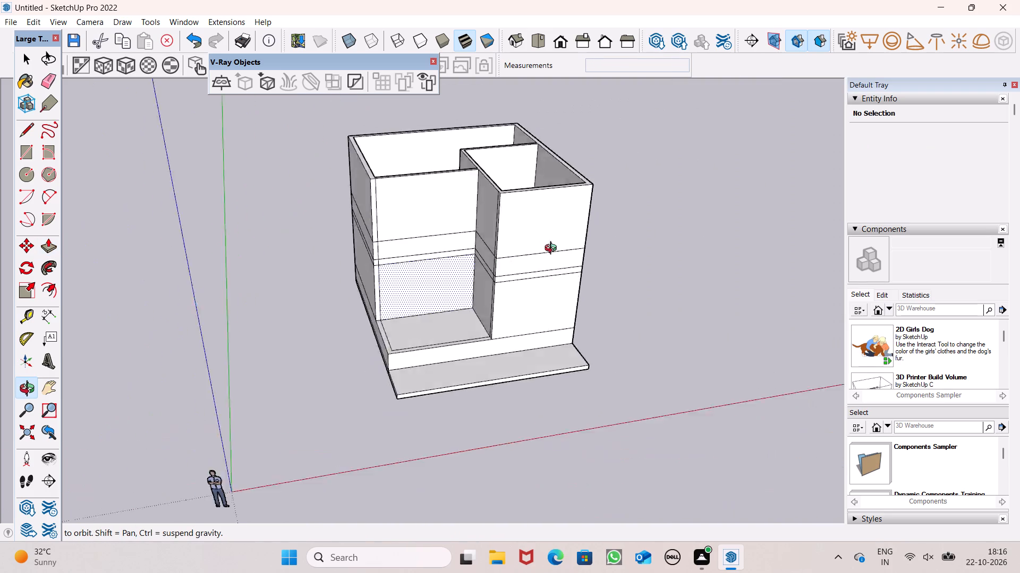
{"action": "middle_click_drag", "start_coordinate": [553, 249], "coordinate": [444, 247]}
{"action": "scroll", "coordinate": [580, 198], "scroll_direction": "down", "scroll_amount": 4}
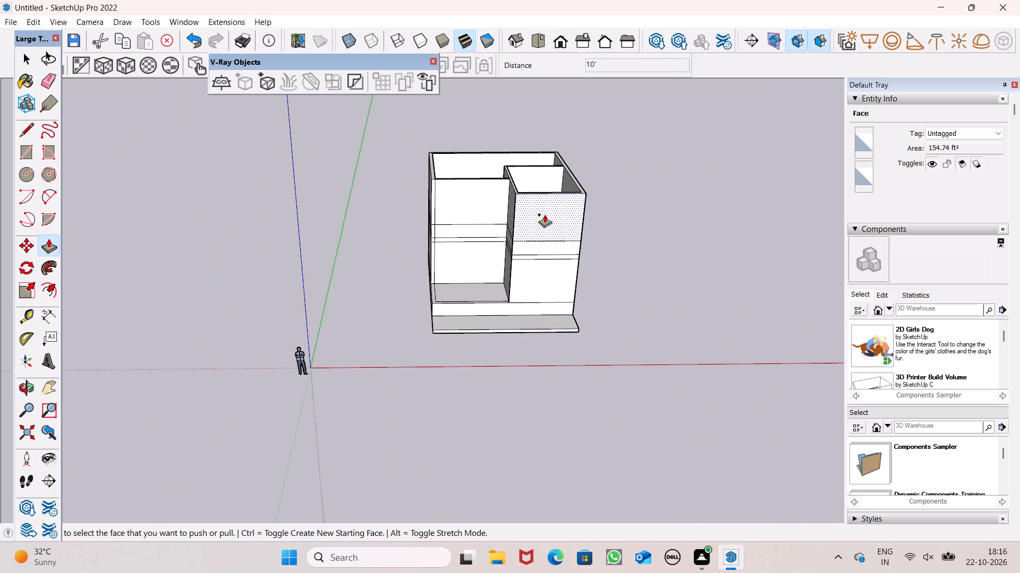
{"action": "scroll", "coordinate": [480, 230], "scroll_direction": "up", "scroll_amount": 5}
{"action": "scroll", "coordinate": [585, 162], "scroll_direction": "down", "scroll_amount": 5}
{"action": "scroll", "coordinate": [458, 236], "scroll_direction": "up", "scroll_amount": 6}
{"action": "left_click", "coordinate": [49, 86]}
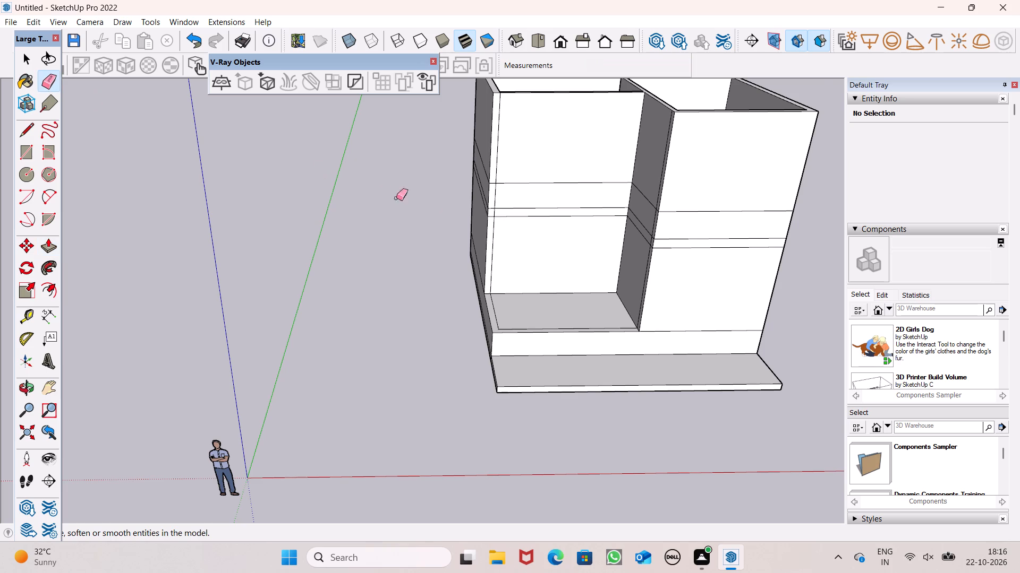
{"action": "scroll", "coordinate": [464, 210], "scroll_direction": "up", "scroll_amount": 5}
{"action": "scroll", "coordinate": [513, 216], "scroll_direction": "up", "scroll_amount": 5}
{"action": "left_click_drag", "start_coordinate": [514, 216], "coordinate": [508, 217]}
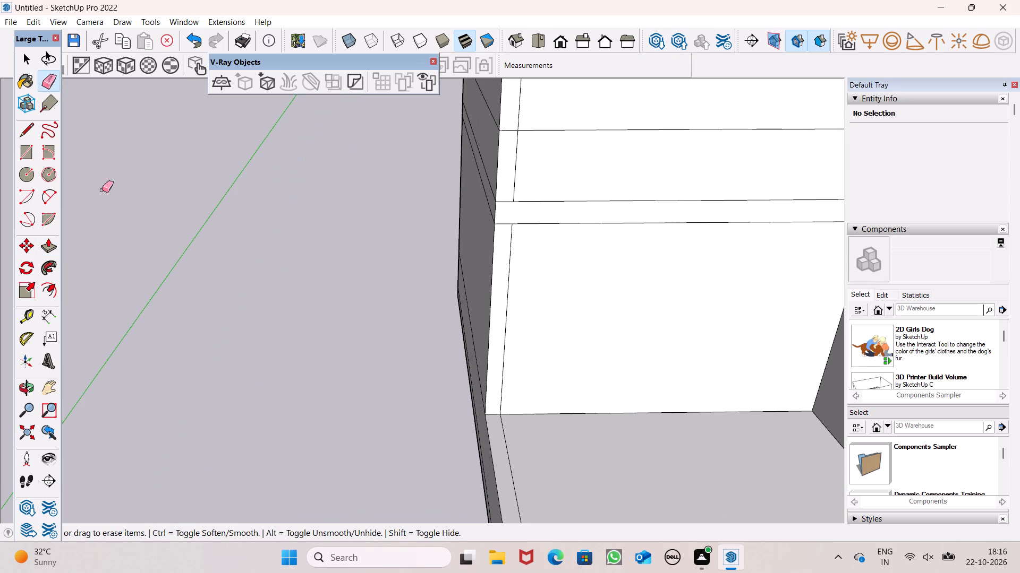
Push/Pull the 1' band on the open front room's back wall out 8' 10" as a slab, and extend its front by 9".
{"action": "left_click", "coordinate": [48, 247]}
{"action": "scroll", "coordinate": [242, 171], "scroll_direction": "down", "scroll_amount": 2}
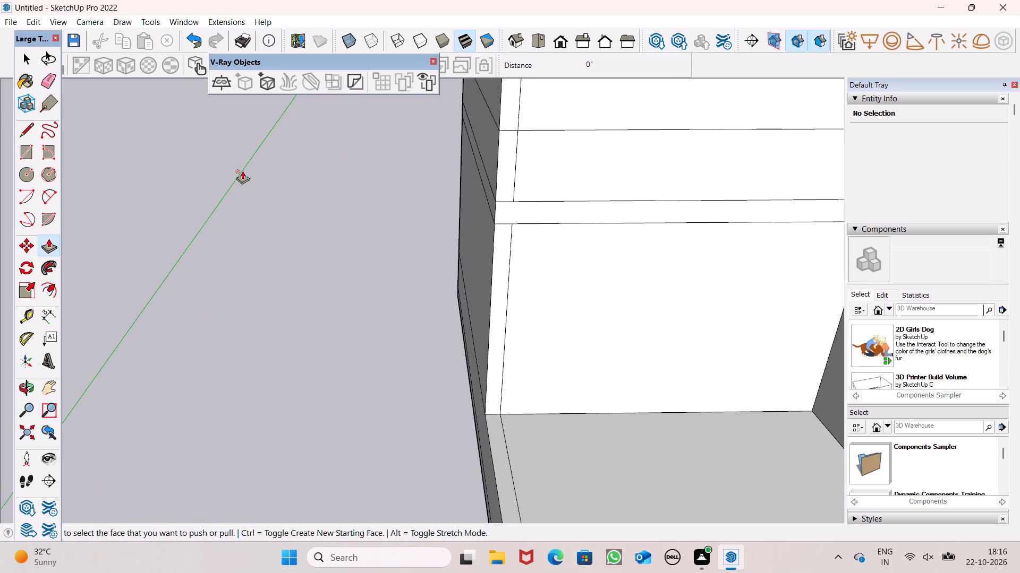
{"action": "scroll", "coordinate": [242, 171], "scroll_direction": "down", "scroll_amount": 2}
{"action": "middle_click_drag", "start_coordinate": [312, 211], "coordinate": [347, 240]}
{"action": "scroll", "coordinate": [384, 176], "scroll_direction": "down", "scroll_amount": 3}
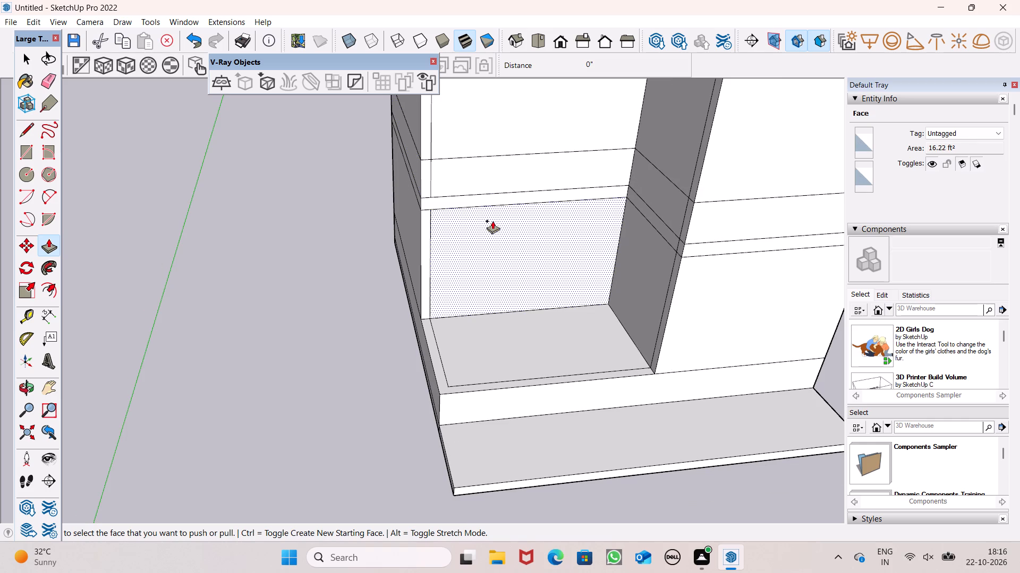
{"action": "left_click_drag", "start_coordinate": [468, 207], "coordinate": [637, 248]}
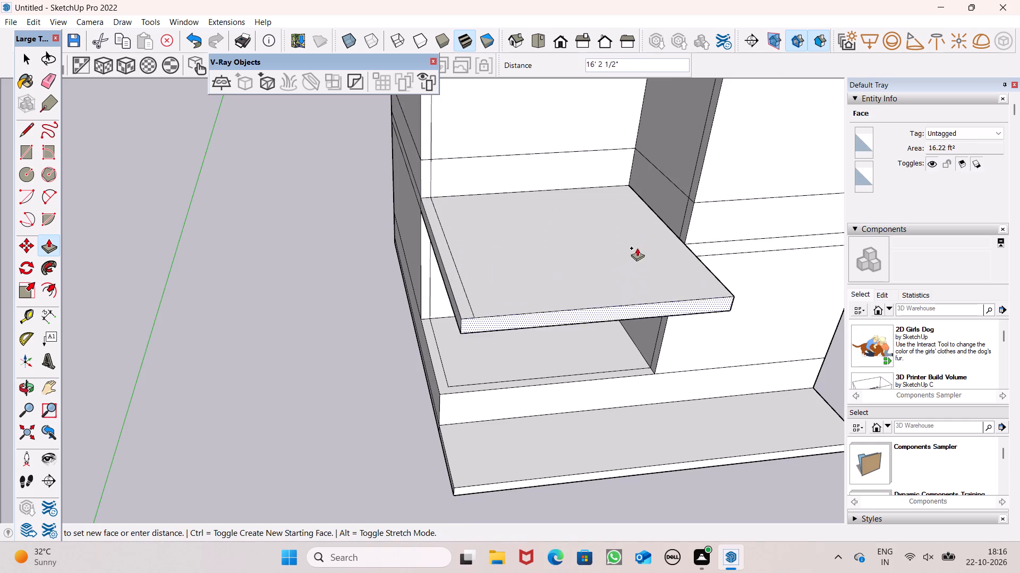
{"action": "left_click_drag", "start_coordinate": [637, 248], "coordinate": [692, 241]}
{"action": "scroll", "coordinate": [680, 254], "scroll_direction": "up", "scroll_amount": 5}
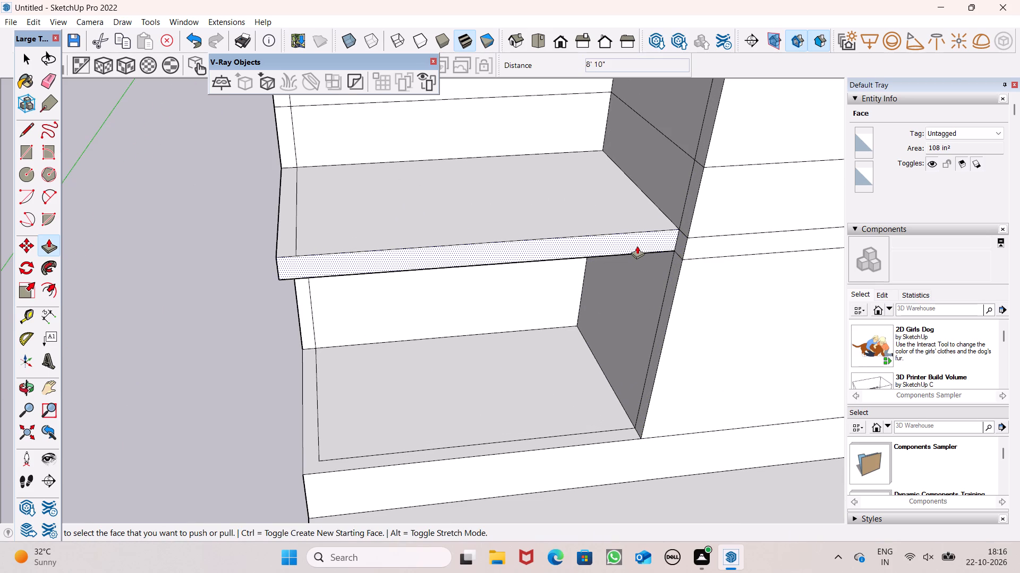
{"action": "left_click_drag", "start_coordinate": [636, 246], "coordinate": [667, 258]}
Push/Pull the slab's outer side edge 1' 4" outward as an overhang beyond the open room.
{"action": "scroll", "coordinate": [749, 218], "scroll_direction": "down", "scroll_amount": 5}
{"action": "scroll", "coordinate": [625, 224], "scroll_direction": "down", "scroll_amount": 1}
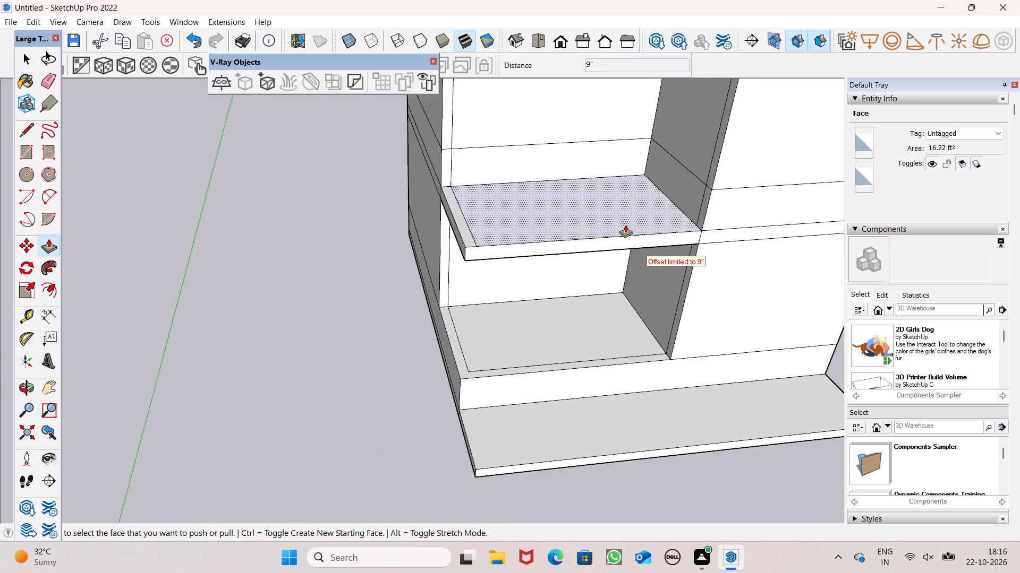
{"action": "scroll", "coordinate": [625, 224], "scroll_direction": "down", "scroll_amount": 1}
{"action": "middle_click_drag", "start_coordinate": [589, 280], "coordinate": [662, 341]}
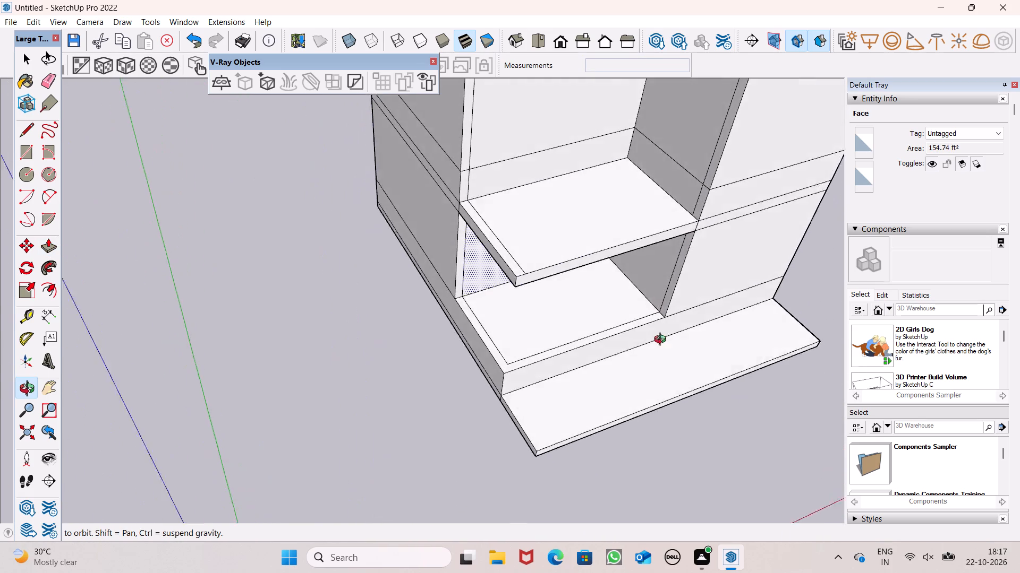
{"action": "middle_click_drag", "start_coordinate": [662, 341], "coordinate": [628, 359]}
{"action": "left_click_drag", "start_coordinate": [486, 280], "coordinate": [484, 283]}
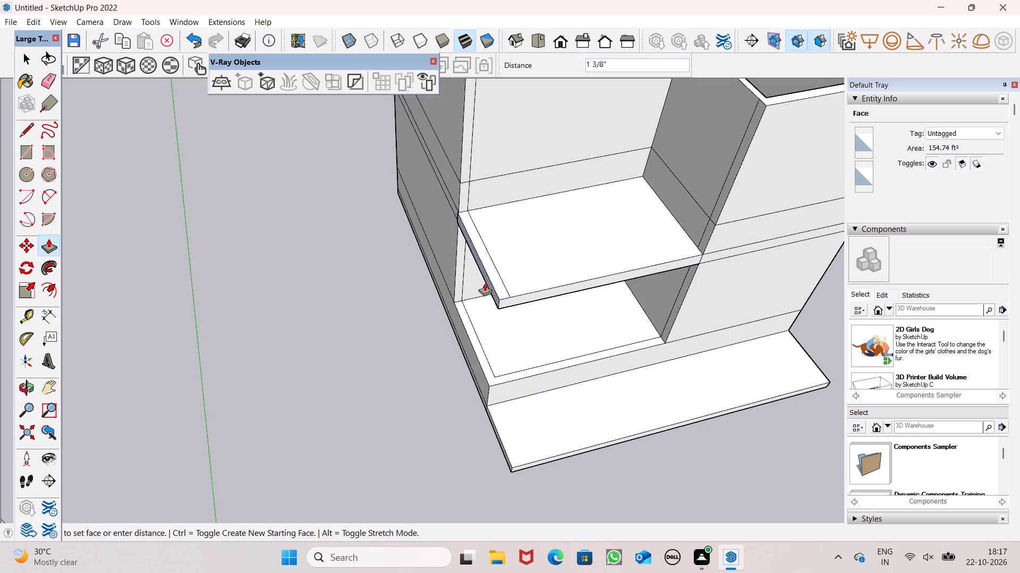
{"action": "left_click_drag", "start_coordinate": [484, 283], "coordinate": [475, 286]}
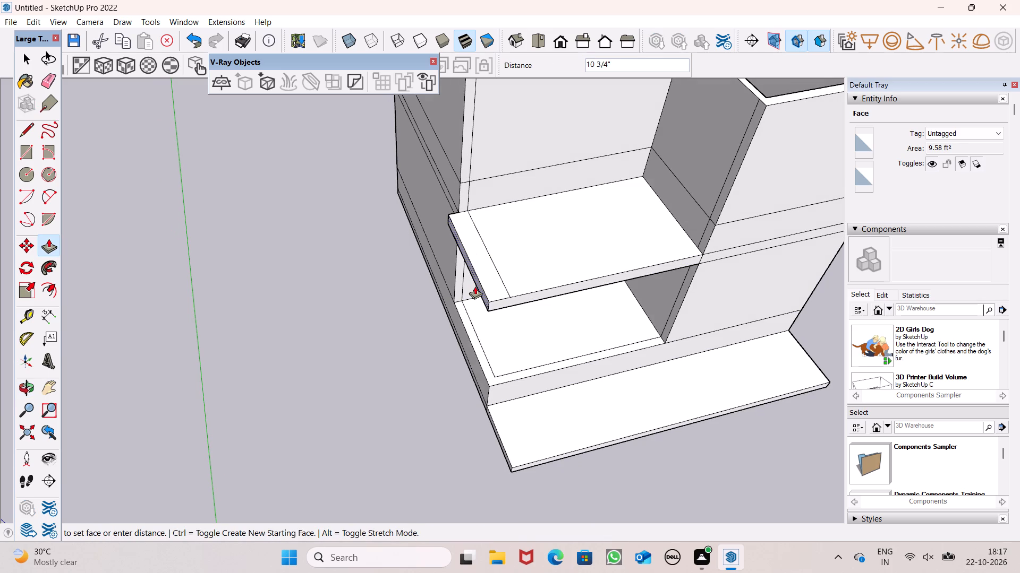
{"action": "left_click_drag", "start_coordinate": [475, 286], "coordinate": [470, 286]}
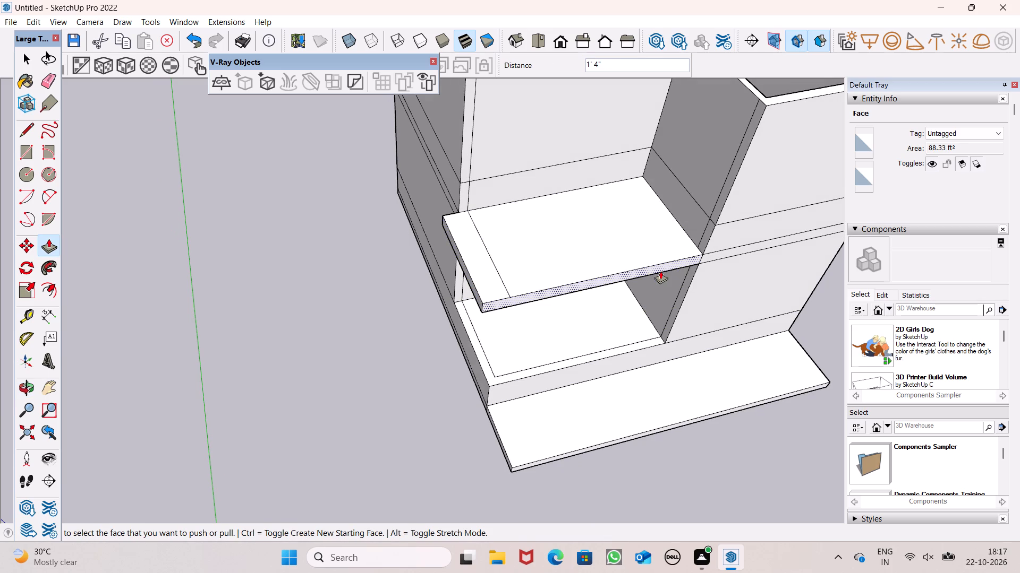
Push/Pull the slab's front edge outward about 1' 1" as an overhang beyond the front walls.
{"action": "left_click_drag", "start_coordinate": [660, 270], "coordinate": [668, 280]}
{"action": "scroll", "coordinate": [621, 275], "scroll_direction": "down", "scroll_amount": 3}
{"action": "middle_click_drag", "start_coordinate": [637, 306], "coordinate": [332, 105]}
{"action": "middle_click_drag", "start_coordinate": [463, 219], "coordinate": [426, 245]}
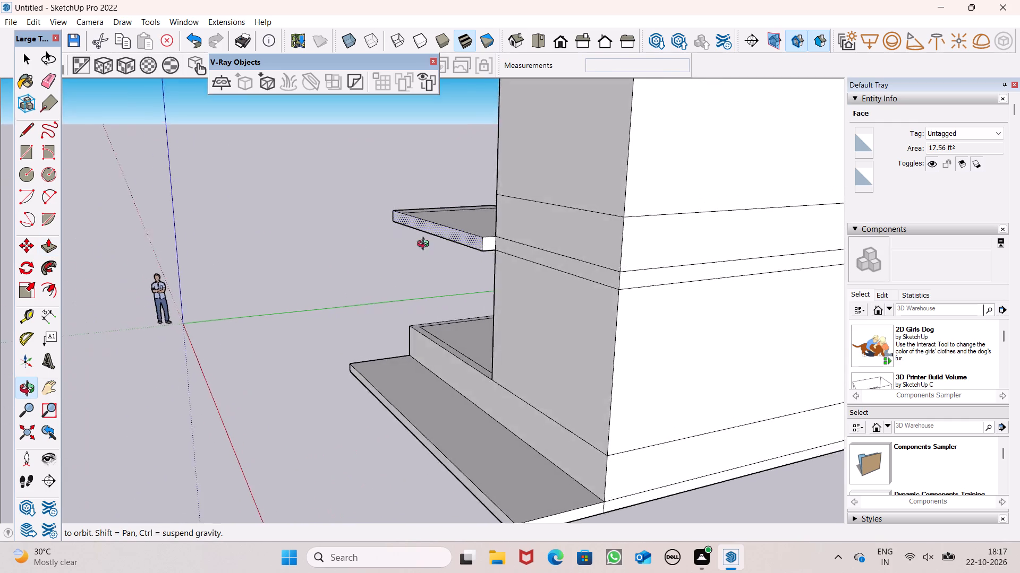
{"action": "middle_click_drag", "start_coordinate": [426, 245], "coordinate": [564, 332]}
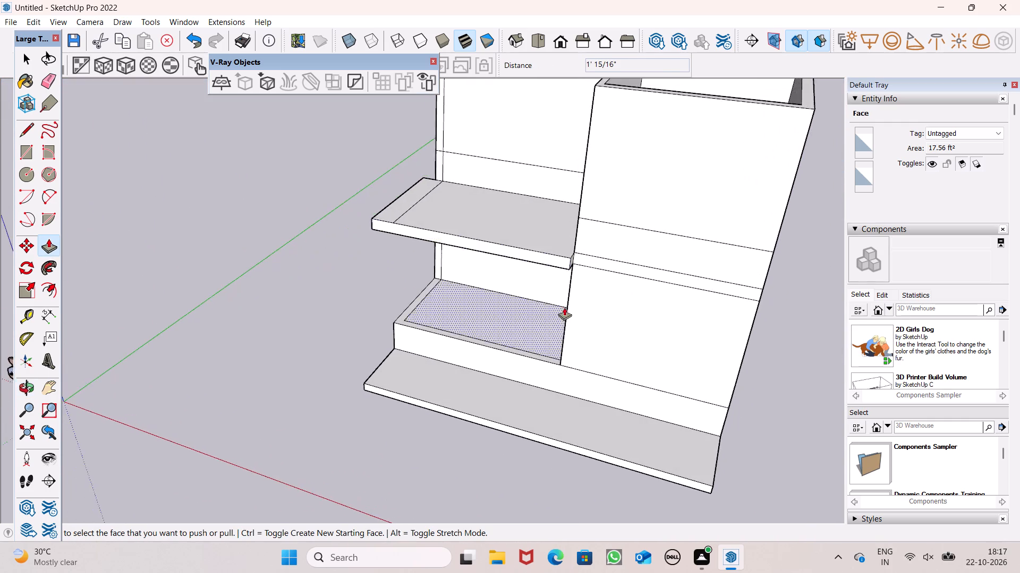
{"action": "scroll", "coordinate": [563, 303], "scroll_direction": "up", "scroll_amount": 4}
{"action": "left_click", "coordinate": [544, 238]}
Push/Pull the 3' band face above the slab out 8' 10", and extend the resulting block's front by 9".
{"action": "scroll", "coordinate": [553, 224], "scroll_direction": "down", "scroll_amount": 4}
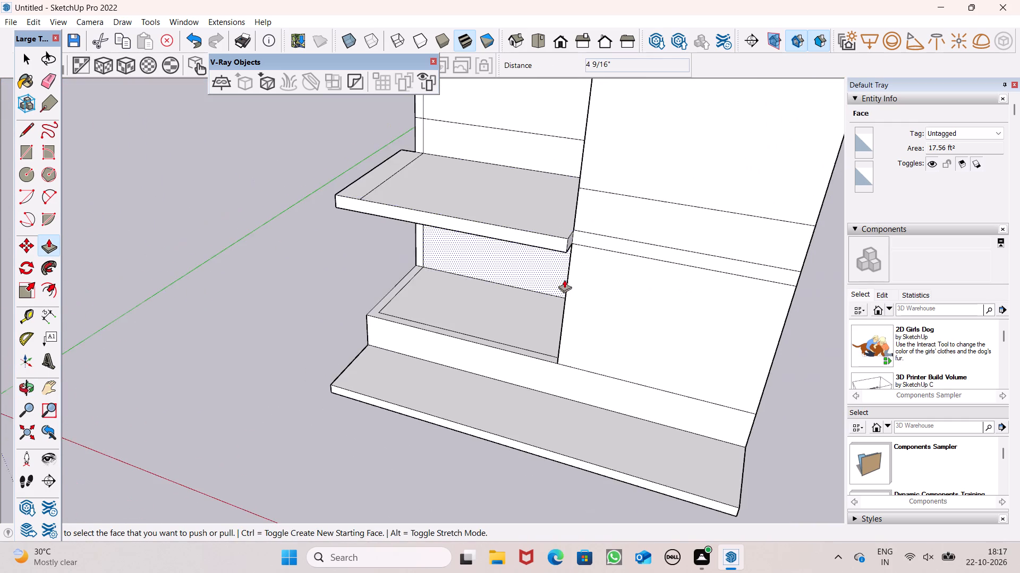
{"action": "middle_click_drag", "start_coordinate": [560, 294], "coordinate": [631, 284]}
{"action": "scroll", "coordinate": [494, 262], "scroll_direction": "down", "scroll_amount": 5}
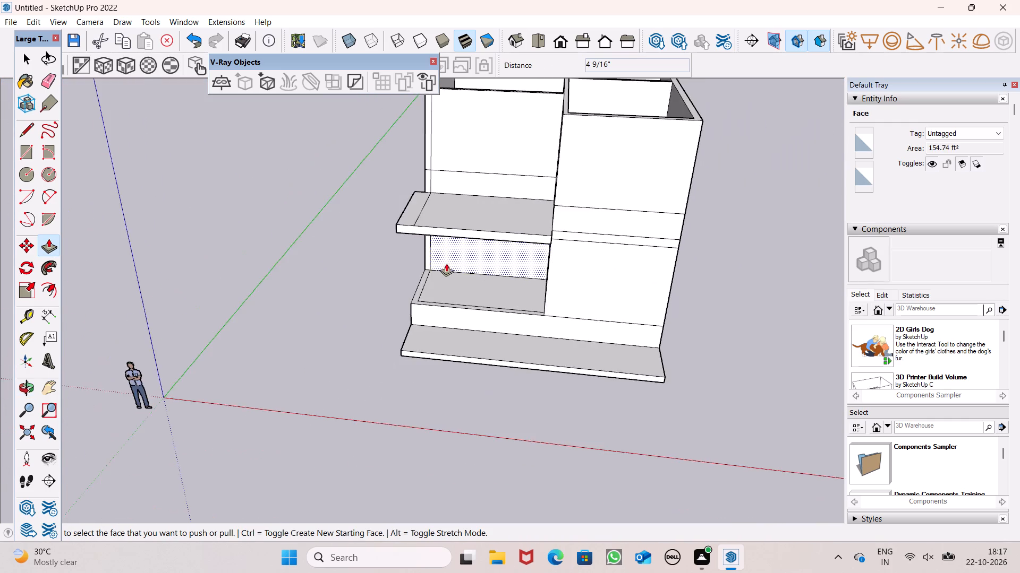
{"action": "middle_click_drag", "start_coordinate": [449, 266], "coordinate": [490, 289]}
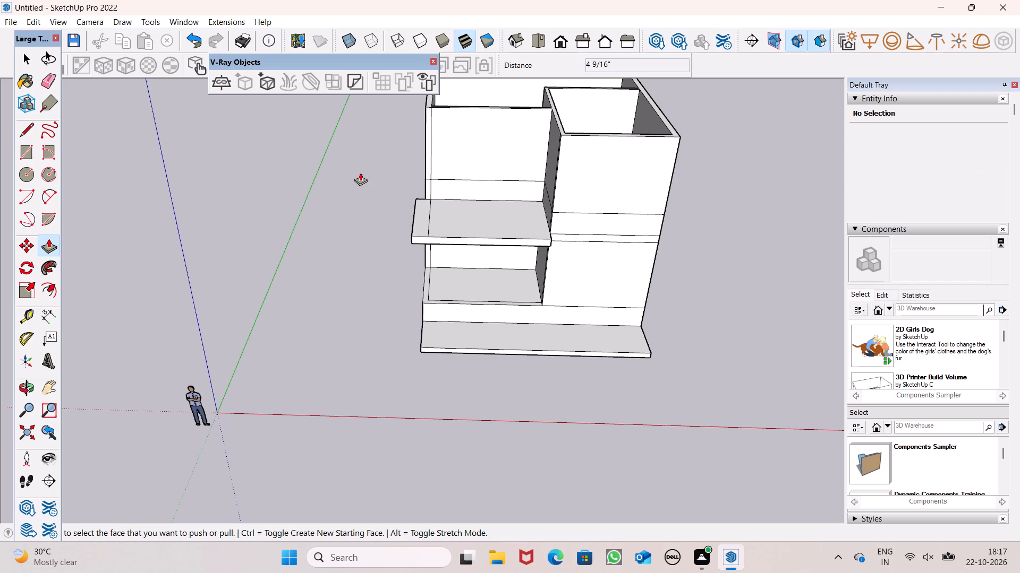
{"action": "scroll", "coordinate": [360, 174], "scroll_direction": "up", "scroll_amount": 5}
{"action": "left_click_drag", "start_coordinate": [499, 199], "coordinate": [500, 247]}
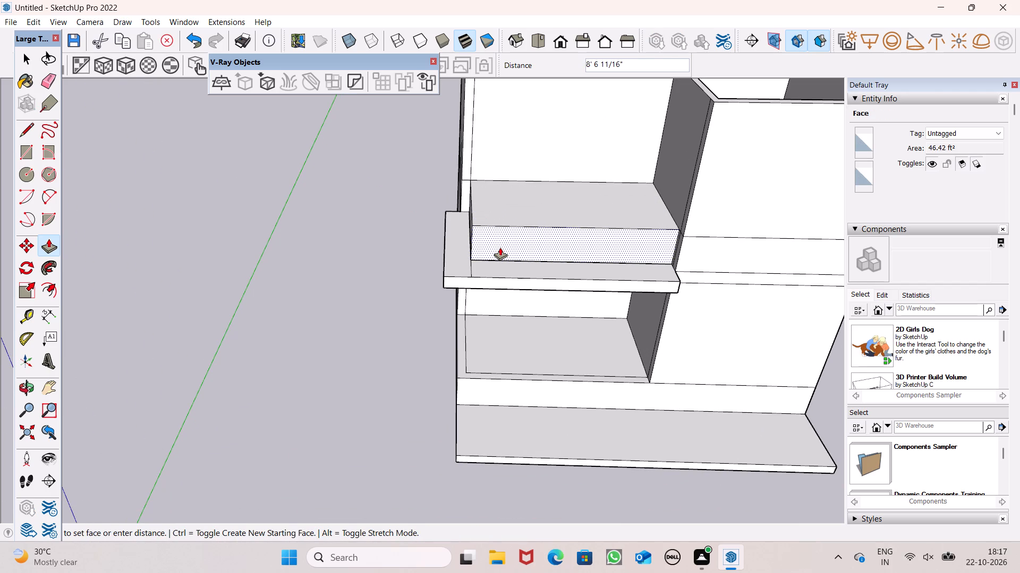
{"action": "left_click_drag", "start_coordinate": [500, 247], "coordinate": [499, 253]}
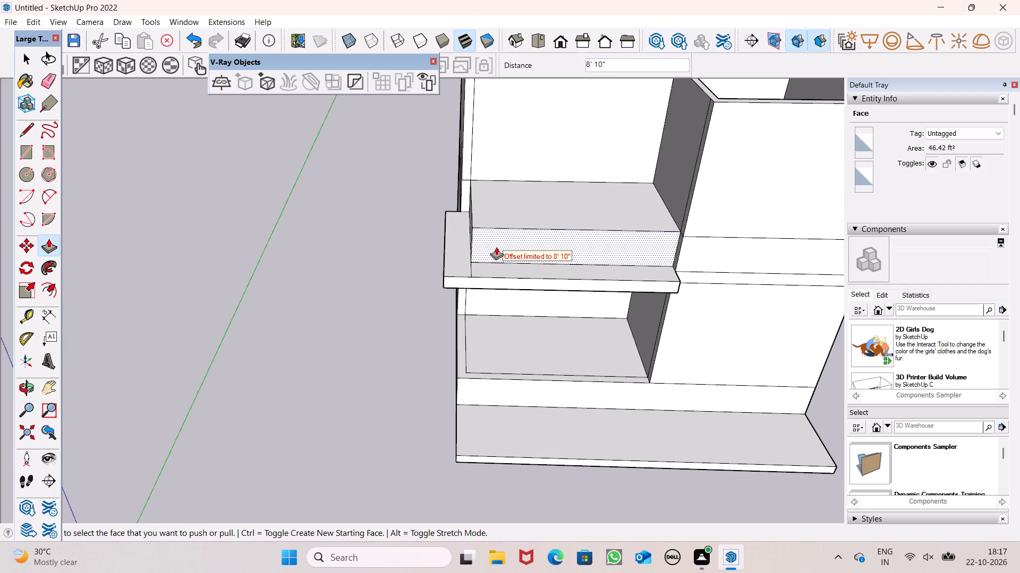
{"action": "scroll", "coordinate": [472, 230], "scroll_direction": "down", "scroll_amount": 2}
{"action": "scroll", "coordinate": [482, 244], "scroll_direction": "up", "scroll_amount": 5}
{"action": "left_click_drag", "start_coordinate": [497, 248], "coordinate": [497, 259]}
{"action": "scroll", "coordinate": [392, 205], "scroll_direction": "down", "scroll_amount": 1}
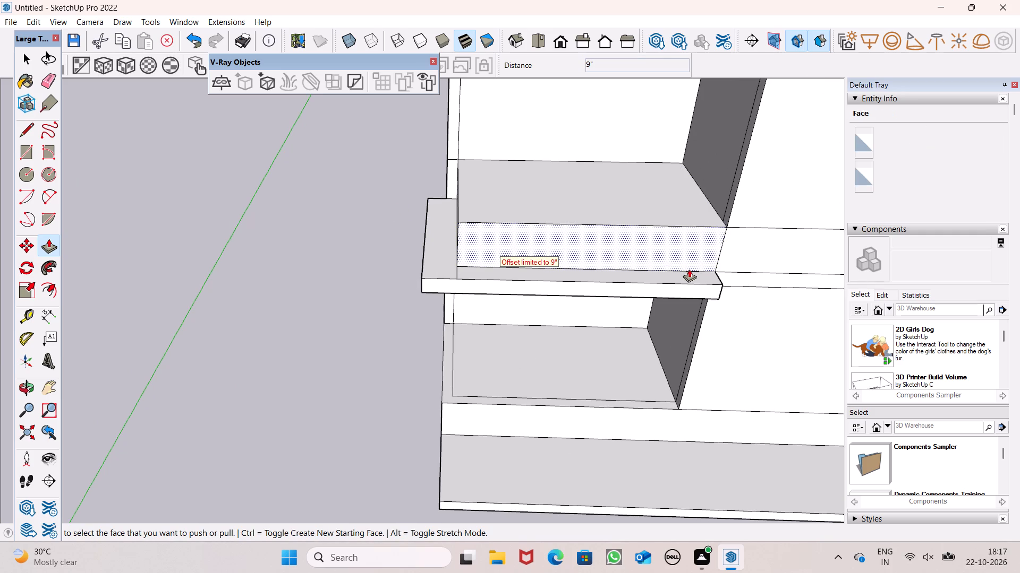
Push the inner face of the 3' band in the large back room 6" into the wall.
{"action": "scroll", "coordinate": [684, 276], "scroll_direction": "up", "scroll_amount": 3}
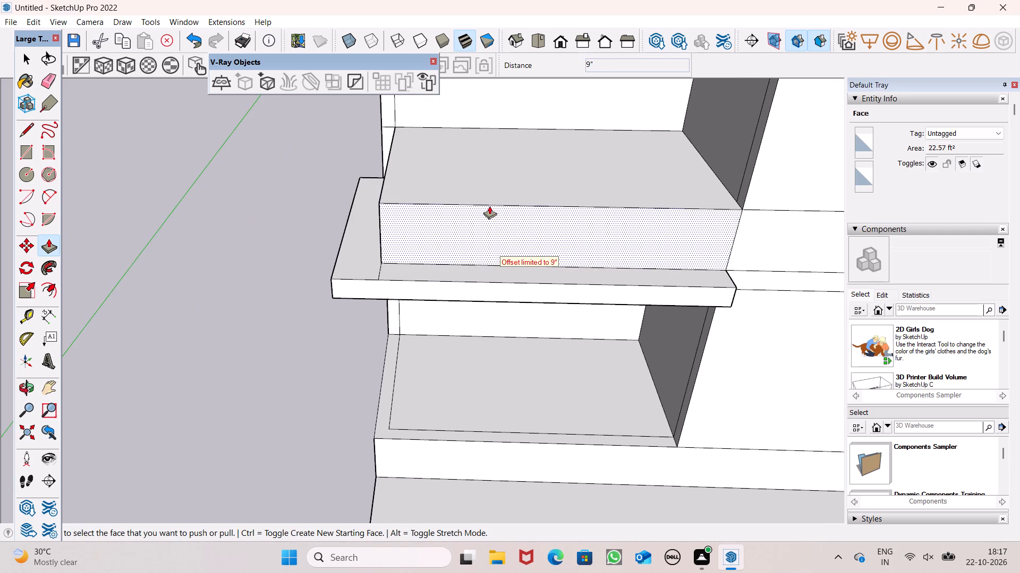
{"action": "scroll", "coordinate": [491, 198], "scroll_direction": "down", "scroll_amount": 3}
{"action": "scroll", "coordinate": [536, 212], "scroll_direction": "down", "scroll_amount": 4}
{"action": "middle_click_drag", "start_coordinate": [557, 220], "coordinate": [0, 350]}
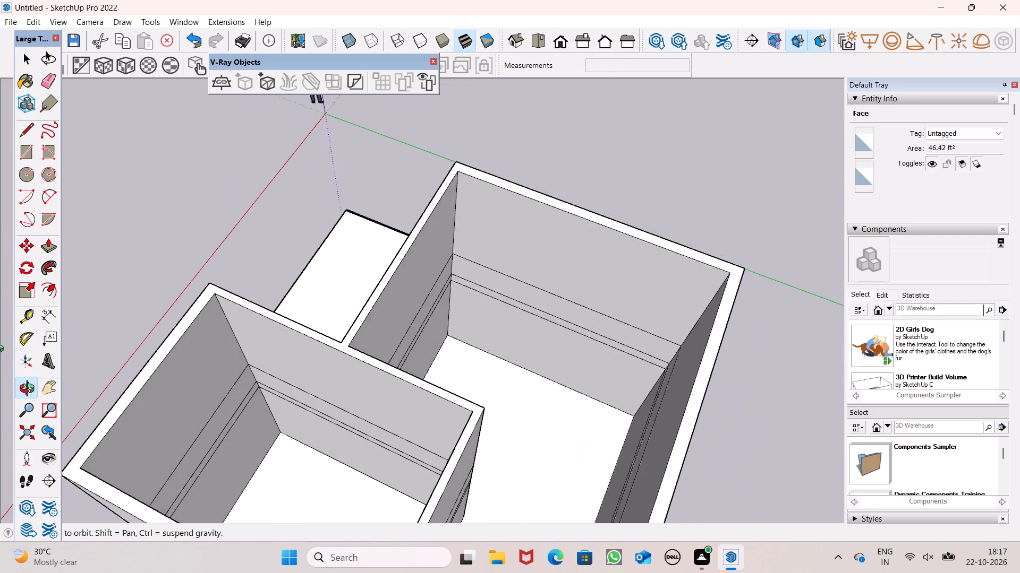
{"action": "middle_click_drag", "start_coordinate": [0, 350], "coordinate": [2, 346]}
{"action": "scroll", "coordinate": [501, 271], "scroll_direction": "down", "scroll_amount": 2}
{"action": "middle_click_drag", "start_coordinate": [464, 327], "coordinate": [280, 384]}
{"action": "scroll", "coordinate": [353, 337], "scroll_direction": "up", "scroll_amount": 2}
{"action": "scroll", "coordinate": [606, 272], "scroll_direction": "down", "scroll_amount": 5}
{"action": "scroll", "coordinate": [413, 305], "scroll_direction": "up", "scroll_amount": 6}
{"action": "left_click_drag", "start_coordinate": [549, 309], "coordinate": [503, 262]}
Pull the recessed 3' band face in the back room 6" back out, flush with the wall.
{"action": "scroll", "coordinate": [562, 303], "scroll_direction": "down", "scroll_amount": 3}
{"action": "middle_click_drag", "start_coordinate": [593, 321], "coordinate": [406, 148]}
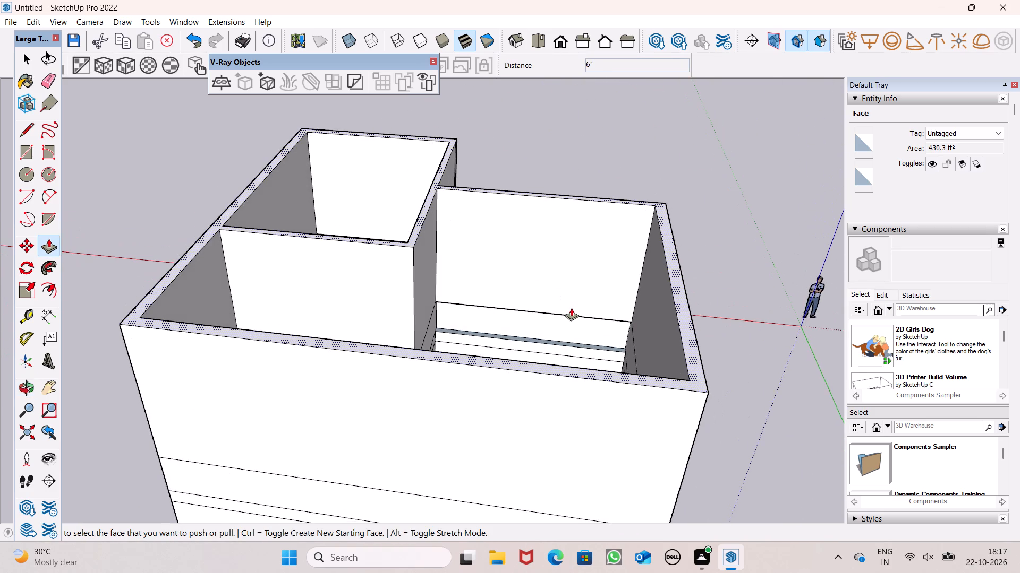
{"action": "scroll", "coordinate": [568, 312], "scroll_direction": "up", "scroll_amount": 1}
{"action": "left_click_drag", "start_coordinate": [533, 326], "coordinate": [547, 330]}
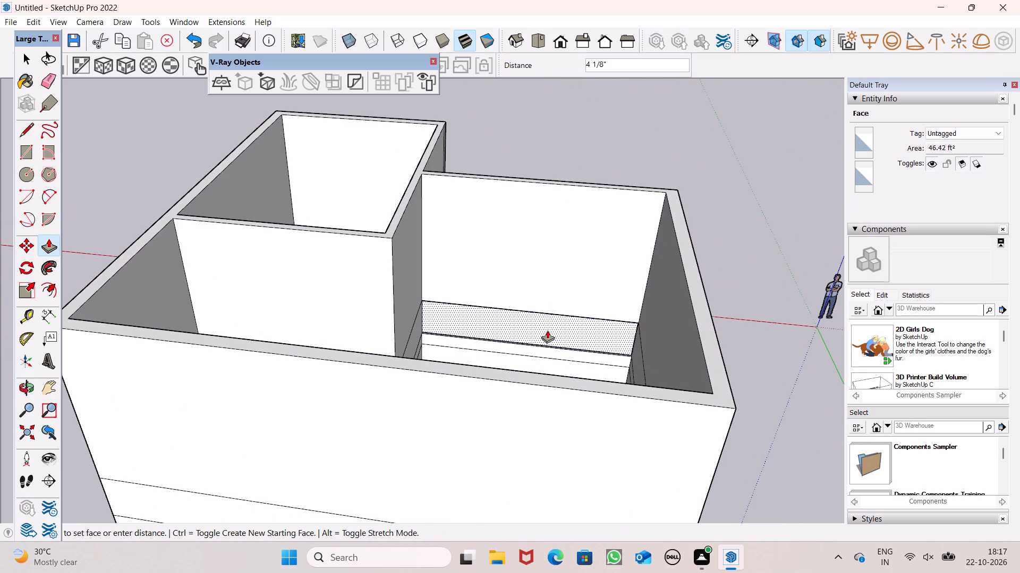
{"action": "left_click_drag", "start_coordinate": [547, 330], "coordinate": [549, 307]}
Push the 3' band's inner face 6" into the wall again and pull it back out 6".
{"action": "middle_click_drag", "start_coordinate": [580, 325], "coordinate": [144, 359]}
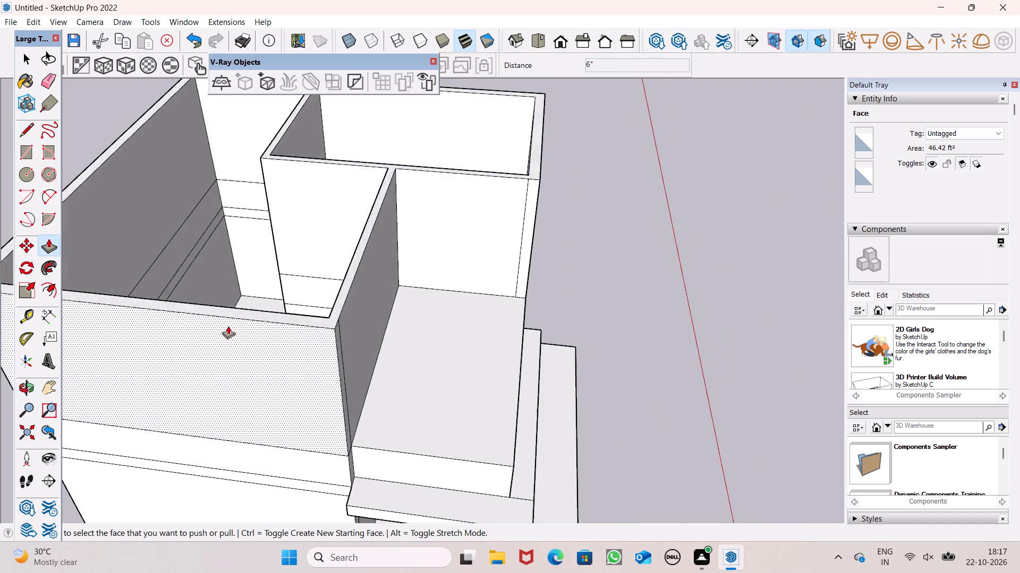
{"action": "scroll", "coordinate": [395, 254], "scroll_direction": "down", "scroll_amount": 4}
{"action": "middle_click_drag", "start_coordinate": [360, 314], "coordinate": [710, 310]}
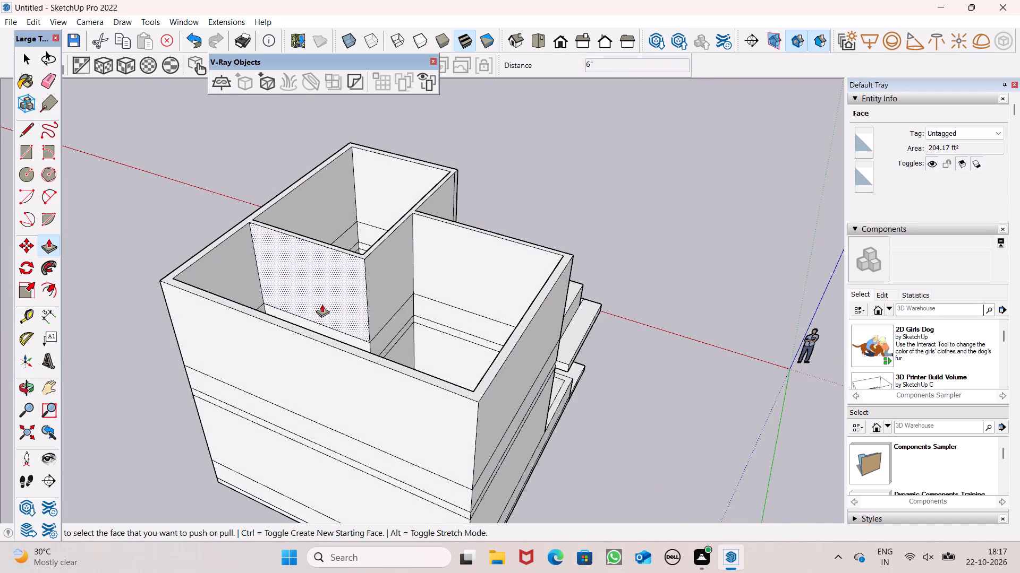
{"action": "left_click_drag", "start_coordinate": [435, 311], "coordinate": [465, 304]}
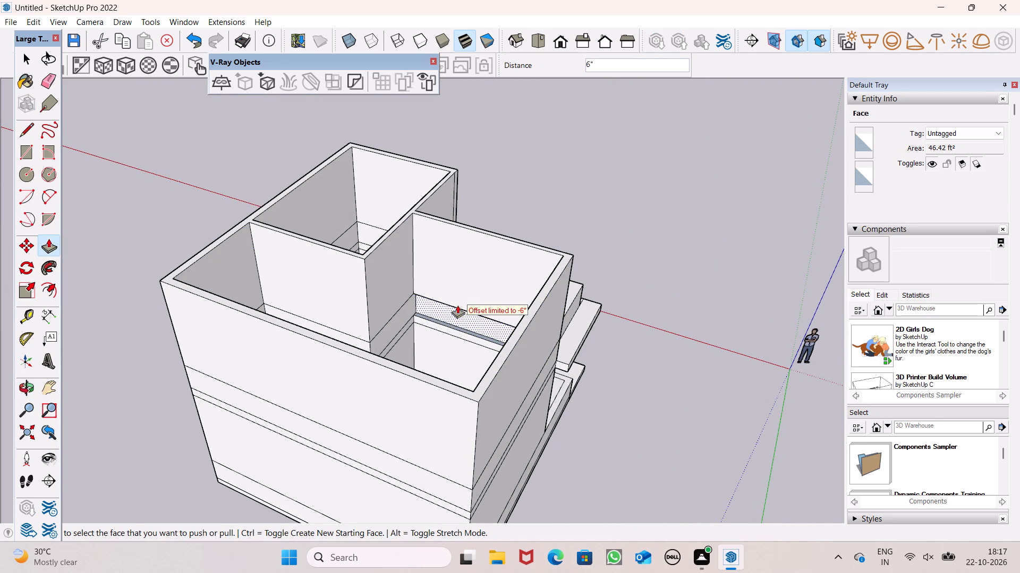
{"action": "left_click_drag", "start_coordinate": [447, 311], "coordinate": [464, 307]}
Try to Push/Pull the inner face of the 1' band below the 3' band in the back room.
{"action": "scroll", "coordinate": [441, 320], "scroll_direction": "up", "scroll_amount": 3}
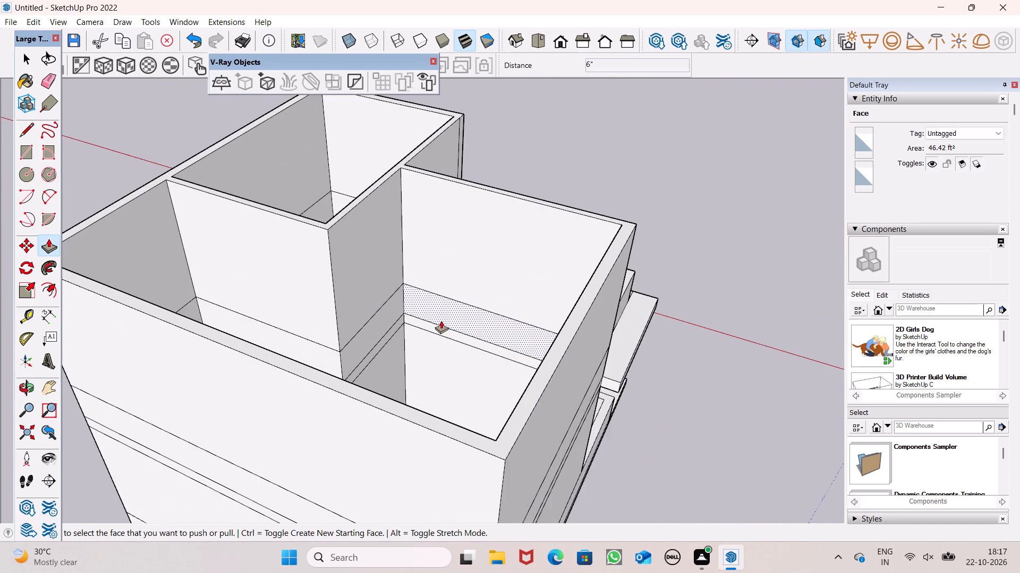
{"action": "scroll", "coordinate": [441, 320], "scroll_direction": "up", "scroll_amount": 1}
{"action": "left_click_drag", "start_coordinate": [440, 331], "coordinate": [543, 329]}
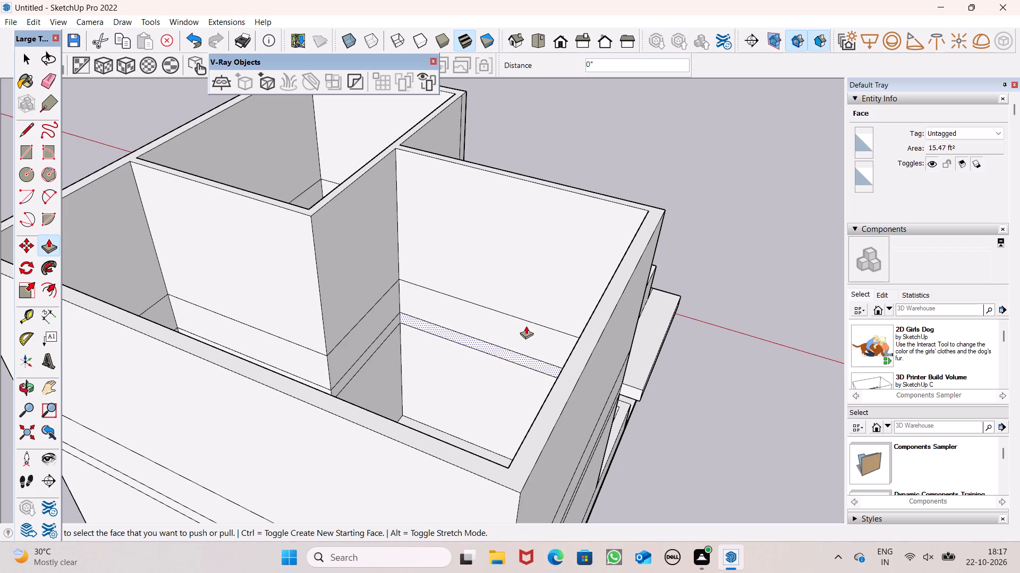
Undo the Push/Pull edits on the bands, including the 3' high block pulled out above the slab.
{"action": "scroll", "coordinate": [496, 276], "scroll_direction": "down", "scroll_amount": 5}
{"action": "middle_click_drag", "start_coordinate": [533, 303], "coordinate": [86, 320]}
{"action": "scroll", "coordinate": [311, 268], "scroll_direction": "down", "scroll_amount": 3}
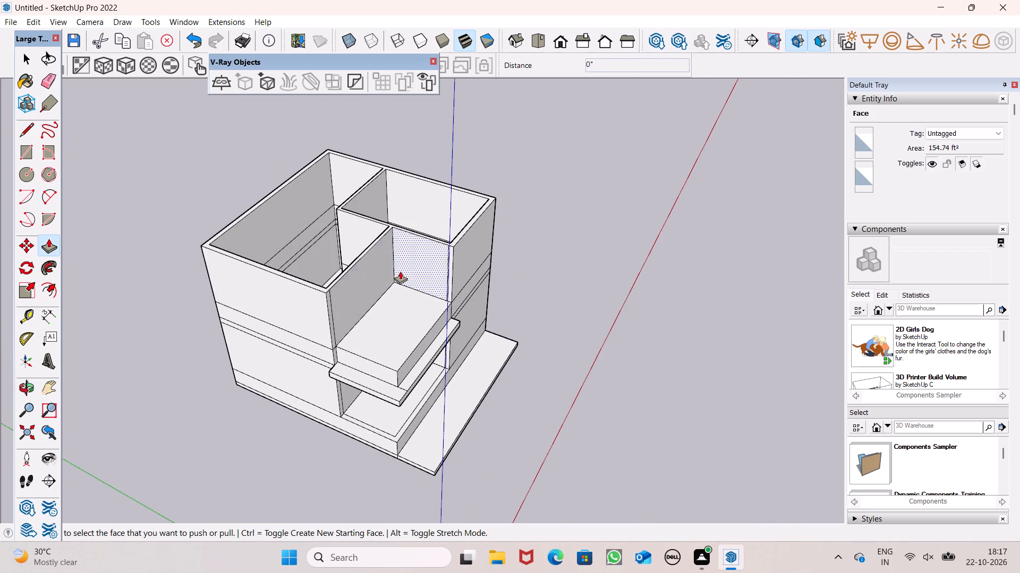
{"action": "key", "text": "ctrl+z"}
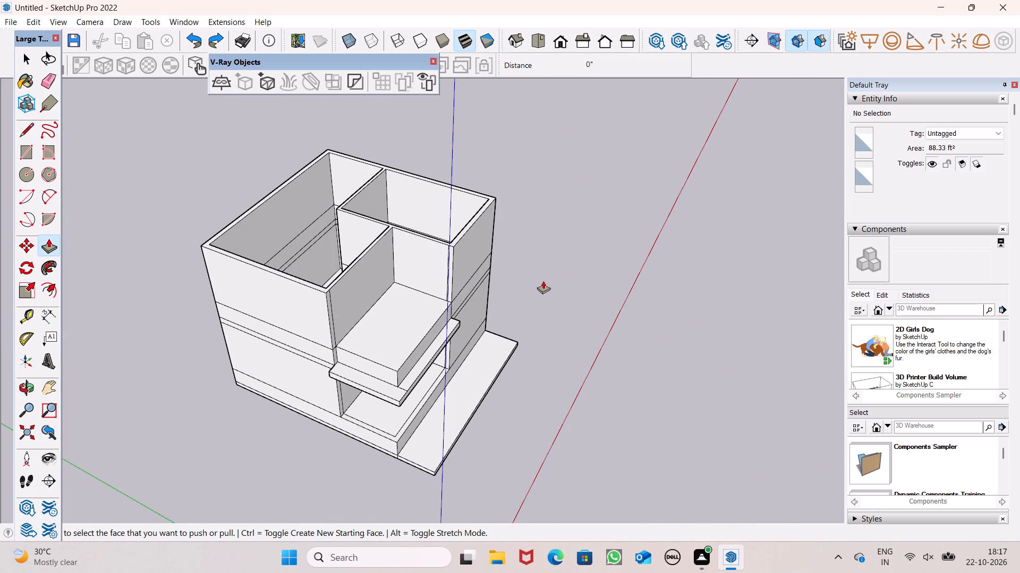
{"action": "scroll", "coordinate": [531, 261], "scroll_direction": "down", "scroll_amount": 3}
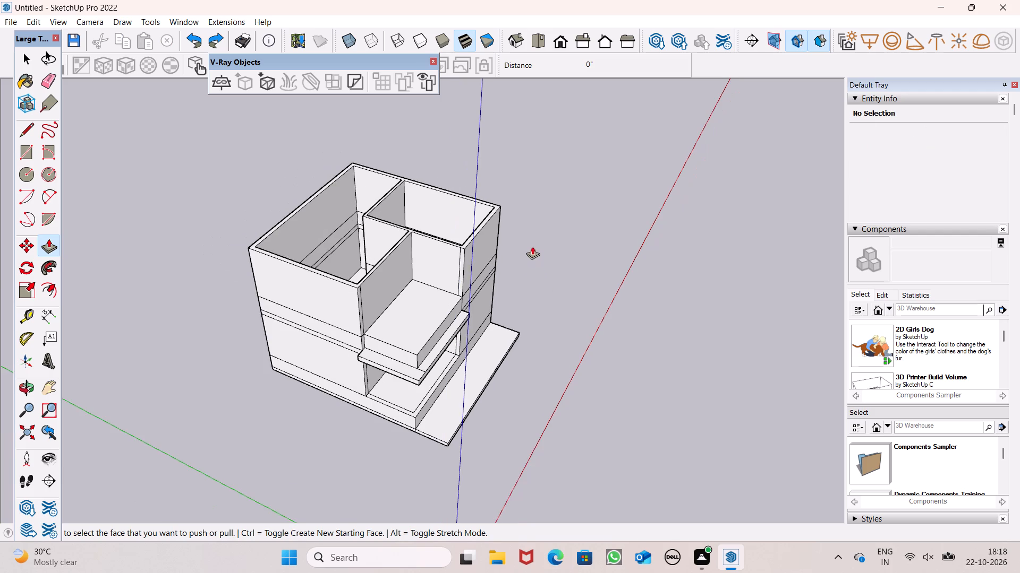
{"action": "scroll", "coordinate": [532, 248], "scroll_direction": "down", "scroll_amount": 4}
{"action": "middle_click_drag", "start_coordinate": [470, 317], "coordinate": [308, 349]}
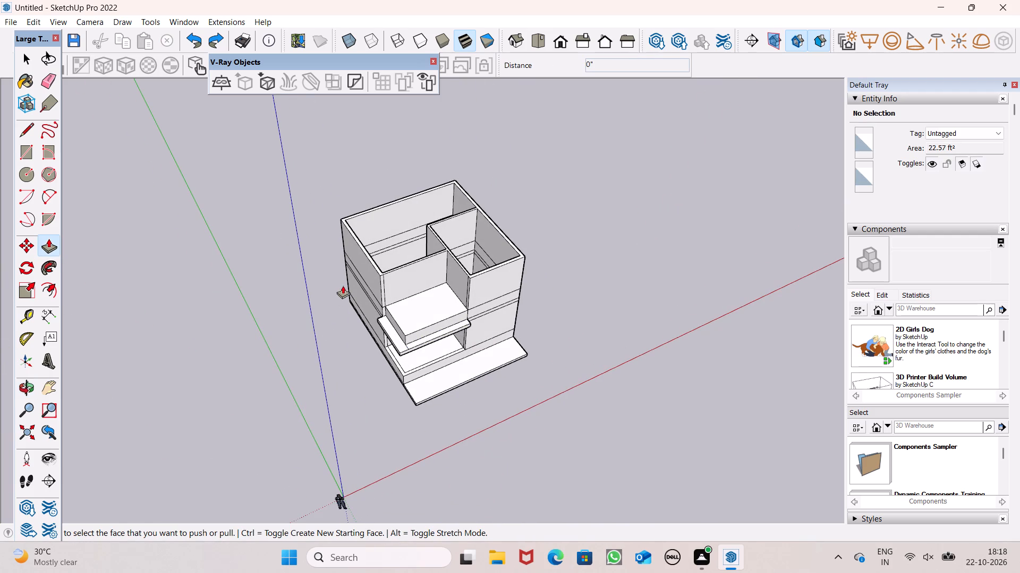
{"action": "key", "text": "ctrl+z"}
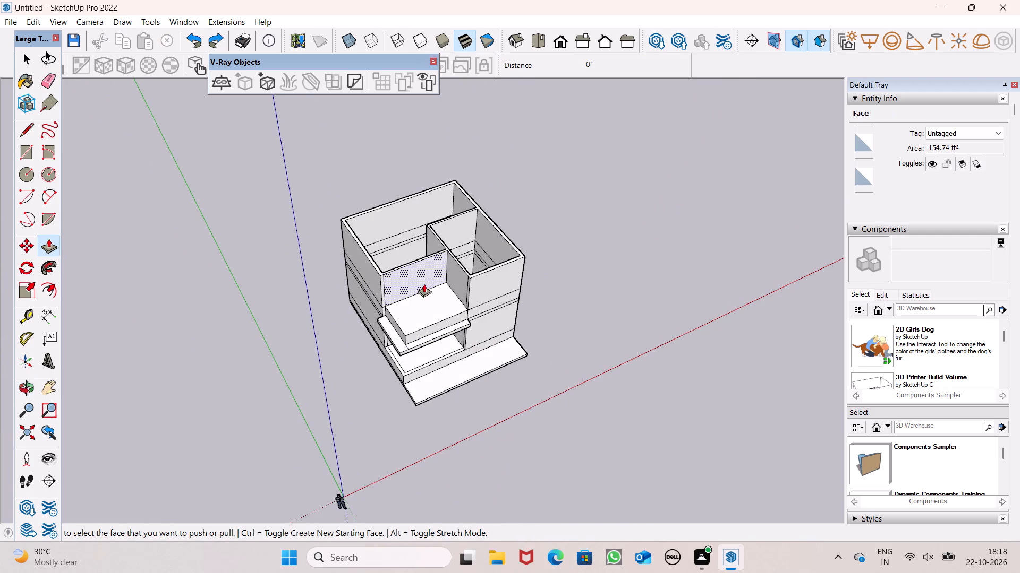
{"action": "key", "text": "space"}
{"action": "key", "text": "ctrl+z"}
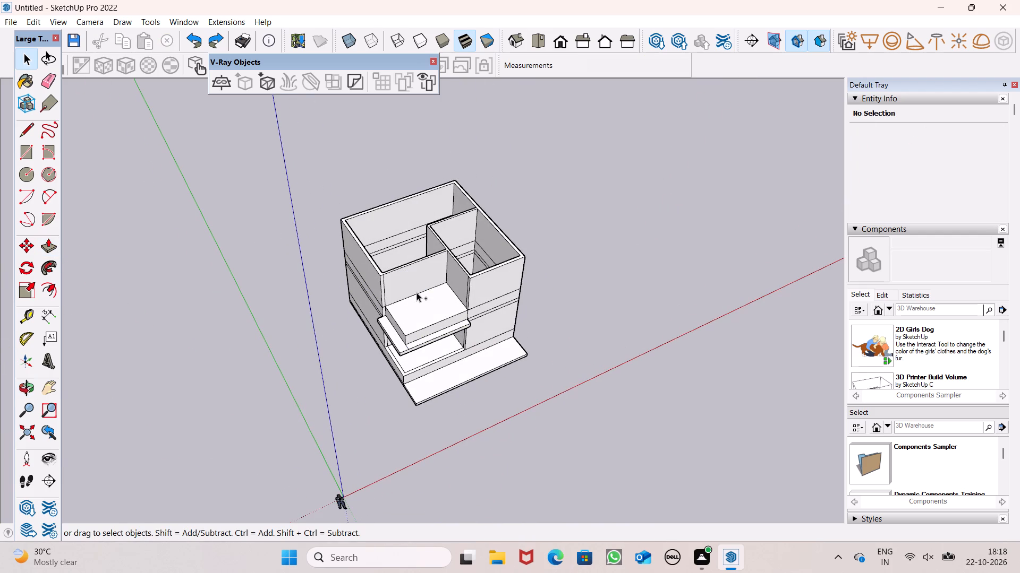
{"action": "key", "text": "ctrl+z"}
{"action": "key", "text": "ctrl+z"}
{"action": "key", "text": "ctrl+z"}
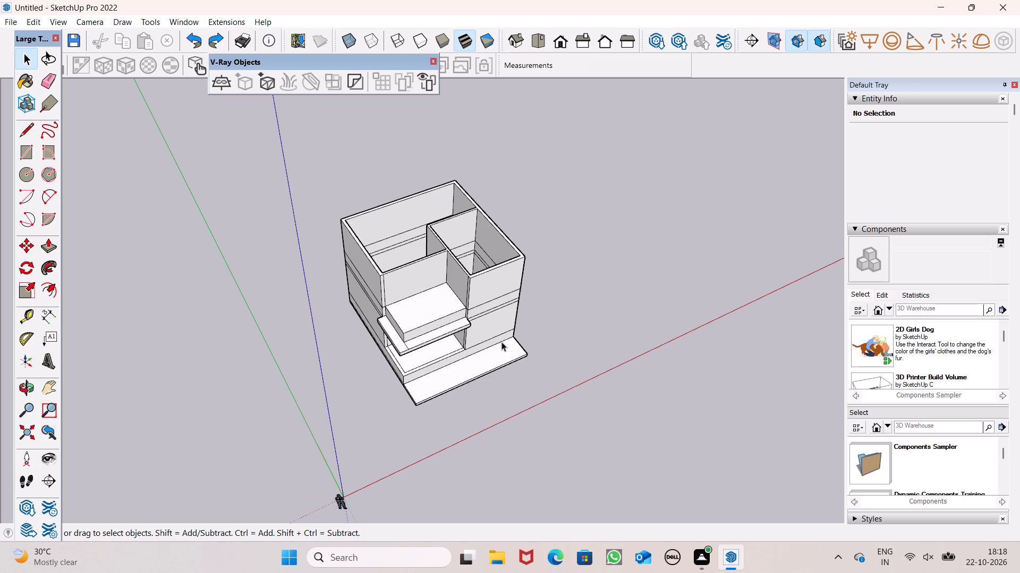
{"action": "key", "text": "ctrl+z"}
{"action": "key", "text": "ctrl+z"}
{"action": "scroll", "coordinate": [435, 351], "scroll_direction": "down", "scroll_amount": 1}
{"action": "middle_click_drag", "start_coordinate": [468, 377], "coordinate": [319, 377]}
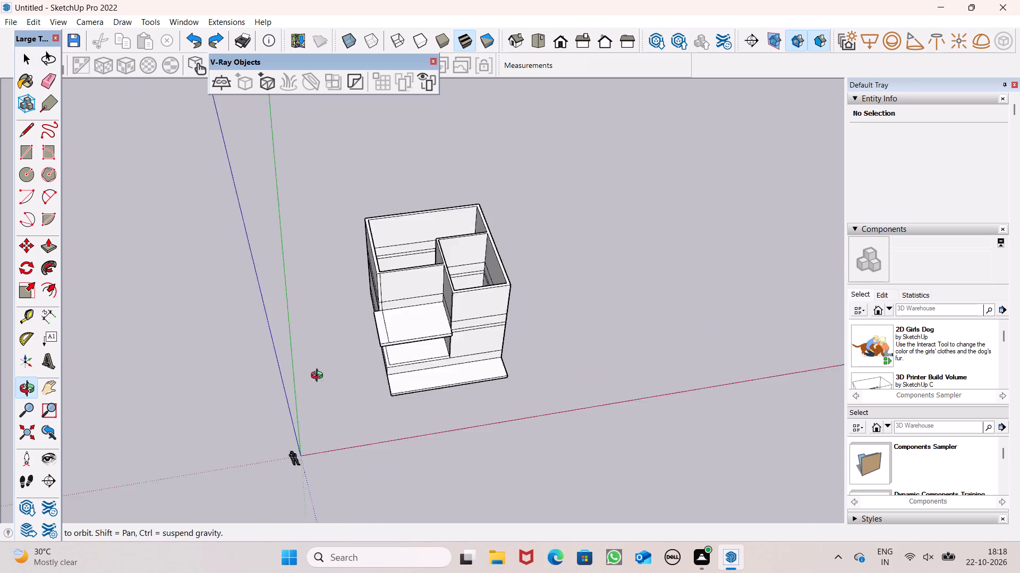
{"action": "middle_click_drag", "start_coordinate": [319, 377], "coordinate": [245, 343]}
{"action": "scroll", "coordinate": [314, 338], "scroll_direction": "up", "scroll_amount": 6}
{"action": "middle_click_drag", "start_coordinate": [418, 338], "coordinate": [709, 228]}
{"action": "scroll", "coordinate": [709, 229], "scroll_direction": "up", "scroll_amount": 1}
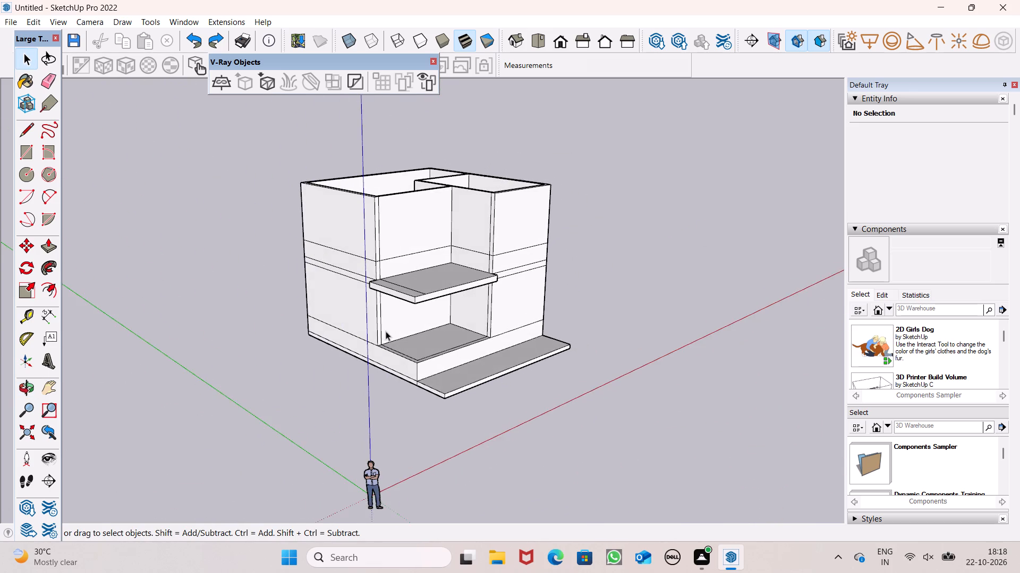
Pull the front face of the overhanging slab outward by about 8".
{"action": "scroll", "coordinate": [384, 331], "scroll_direction": "up", "scroll_amount": 4}
{"action": "middle_click_drag", "start_coordinate": [399, 312], "coordinate": [337, 200]}
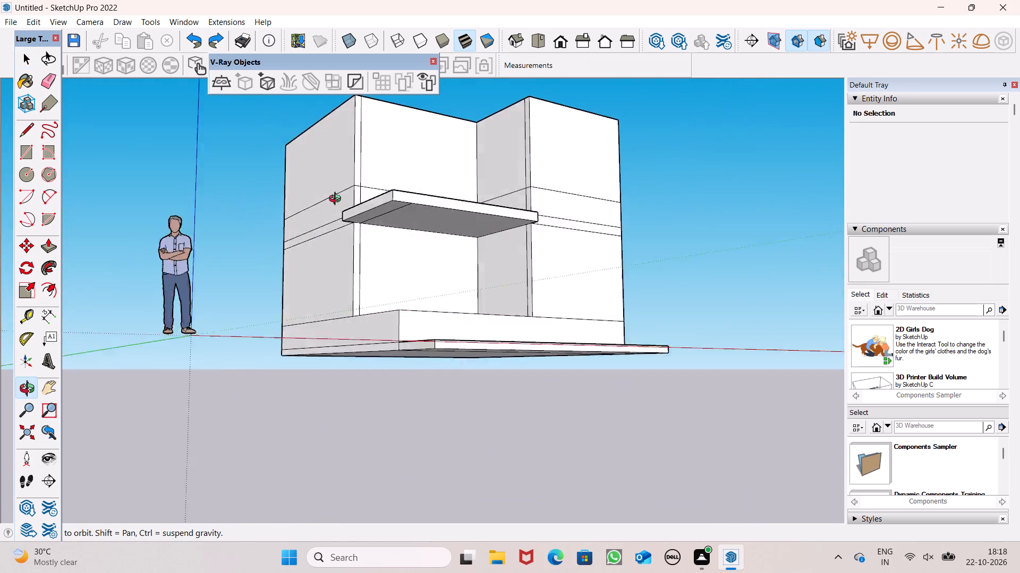
{"action": "middle_click_drag", "start_coordinate": [337, 200], "coordinate": [0, 306]}
{"action": "scroll", "coordinate": [159, 239], "scroll_direction": "up", "scroll_amount": 1}
{"action": "scroll", "coordinate": [361, 247], "scroll_direction": "up", "scroll_amount": 1}
{"action": "middle_click_drag", "start_coordinate": [361, 251], "coordinate": [267, 240]}
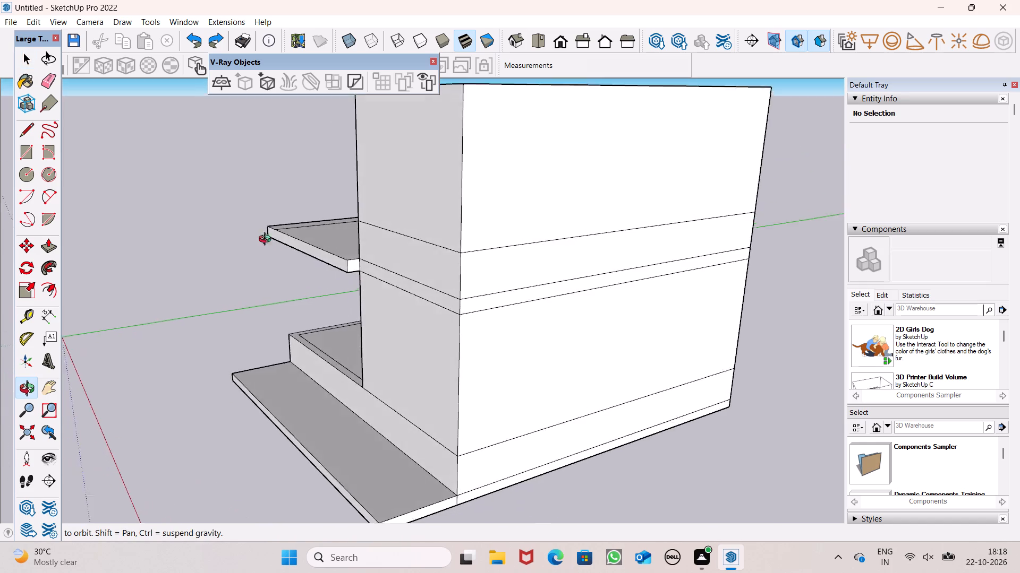
{"action": "middle_click_drag", "start_coordinate": [267, 240], "coordinate": [290, 227]}
{"action": "left_click", "coordinate": [45, 249]}
{"action": "scroll", "coordinate": [298, 251], "scroll_direction": "up", "scroll_amount": 3}
{"action": "left_click_drag", "start_coordinate": [346, 250], "coordinate": [336, 255]}
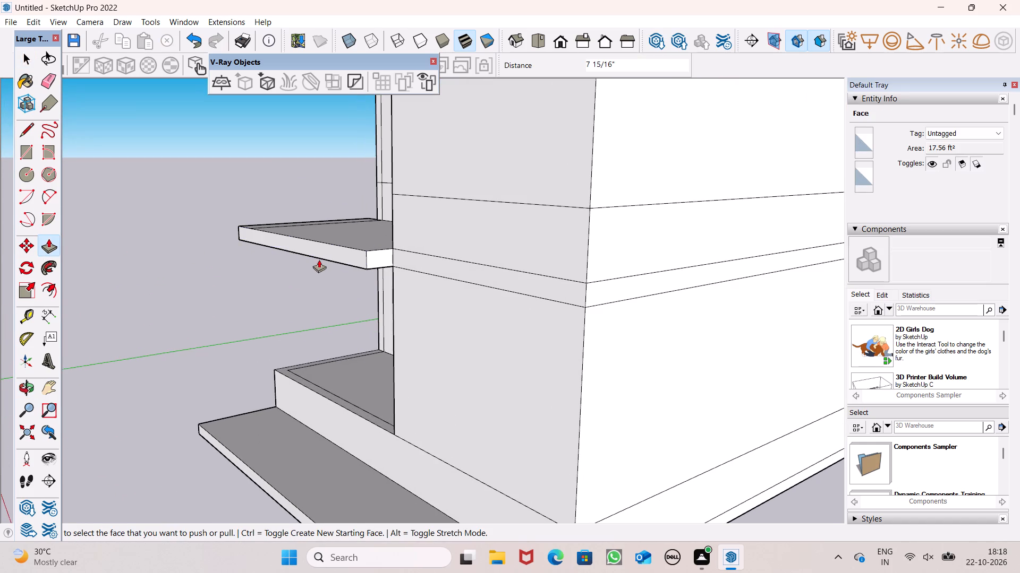
Examine the overhanging slab, the bands and the open front room from several sides of the building.
{"action": "scroll", "coordinate": [318, 259], "scroll_direction": "down", "scroll_amount": 1}
{"action": "middle_click_drag", "start_coordinate": [263, 352], "coordinate": [336, 359]}
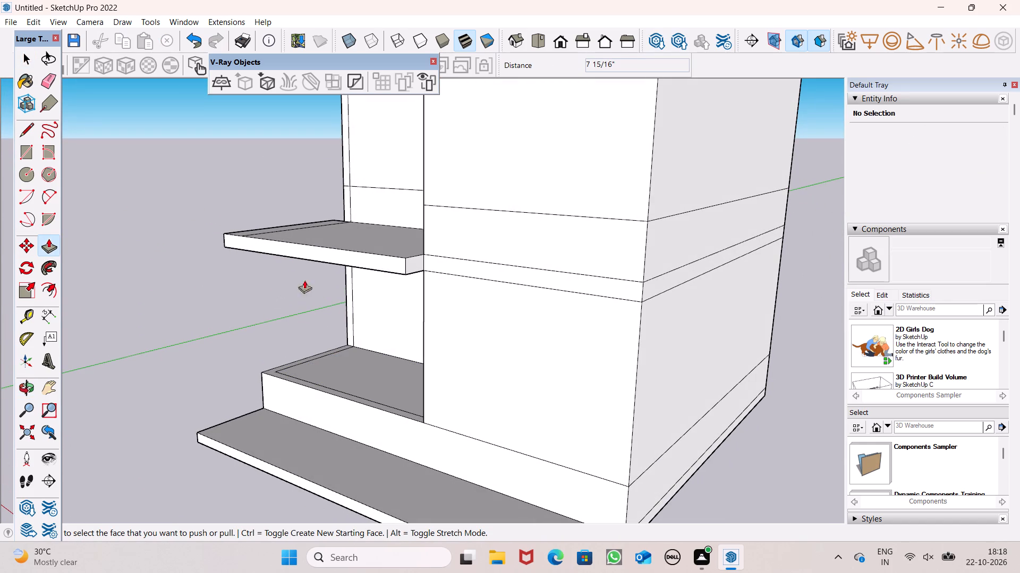
{"action": "middle_click", "coordinate": [339, 297]}
{"action": "scroll", "coordinate": [256, 266], "scroll_direction": "down", "scroll_amount": 3}
{"action": "middle_click_drag", "start_coordinate": [301, 284], "coordinate": [313, 341]}
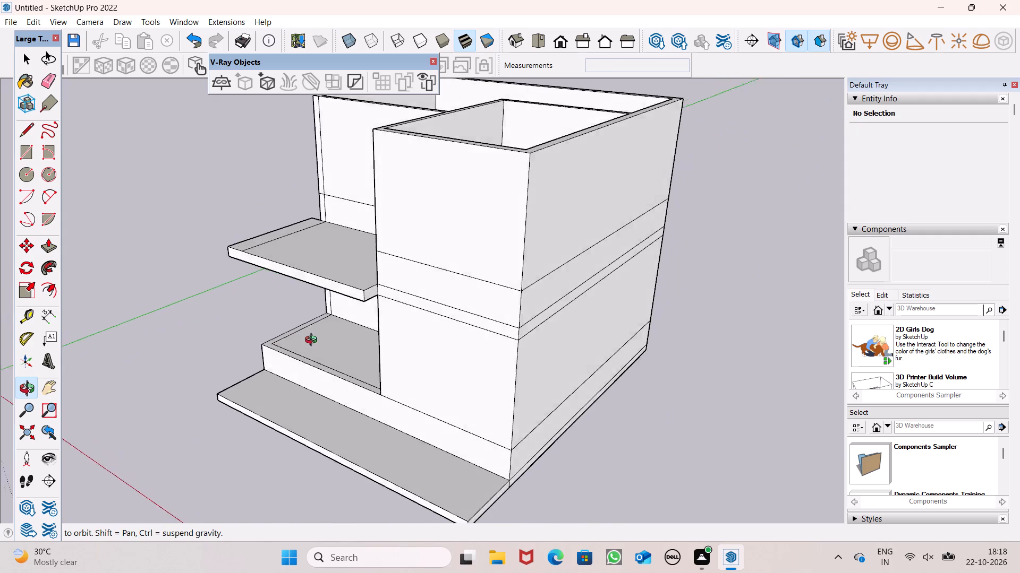
{"action": "middle_click_drag", "start_coordinate": [313, 341], "coordinate": [398, 346]}
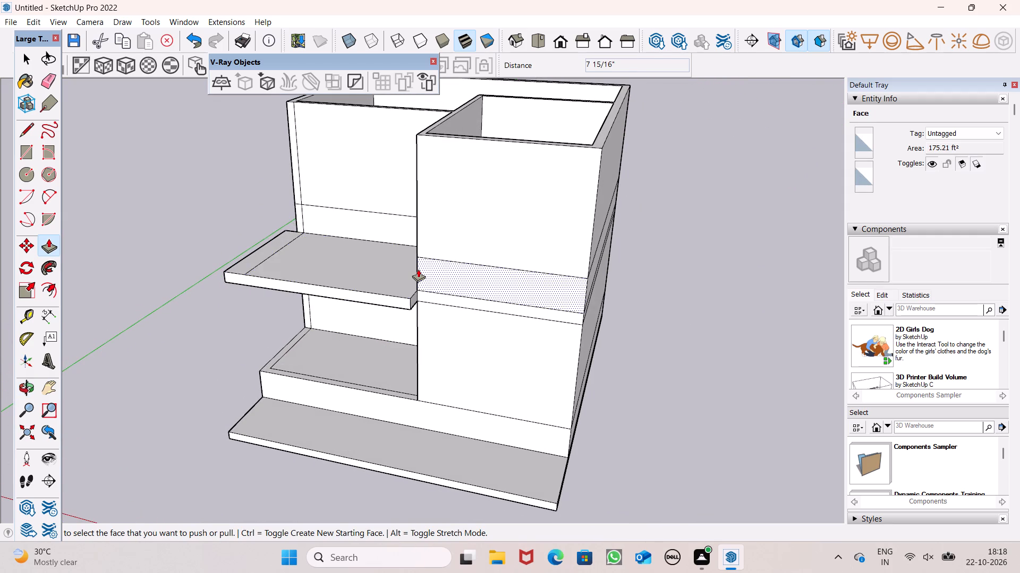
{"action": "scroll", "coordinate": [418, 269], "scroll_direction": "down", "scroll_amount": 8}
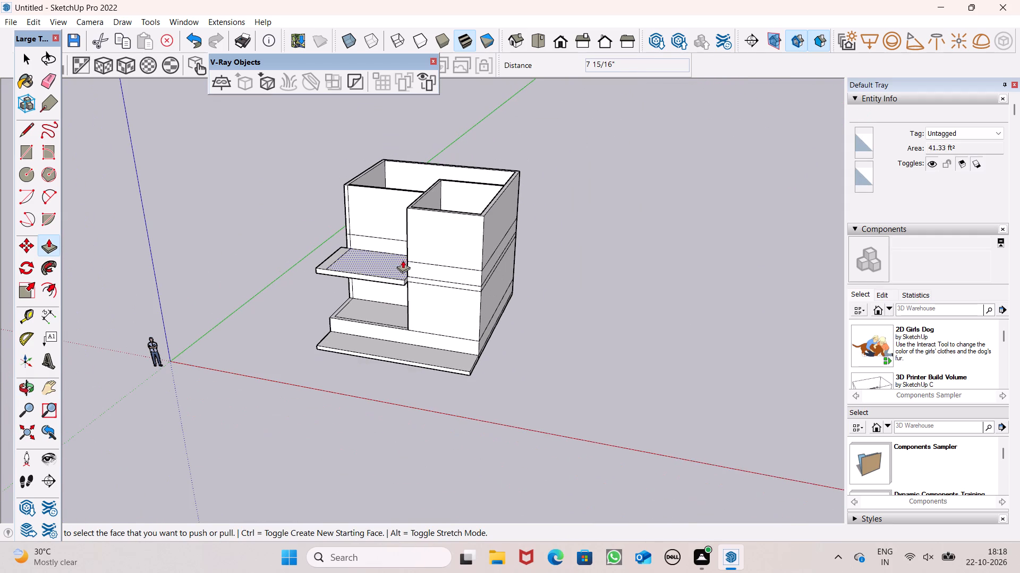
{"action": "scroll", "coordinate": [428, 255], "scroll_direction": "up", "scroll_amount": 7}
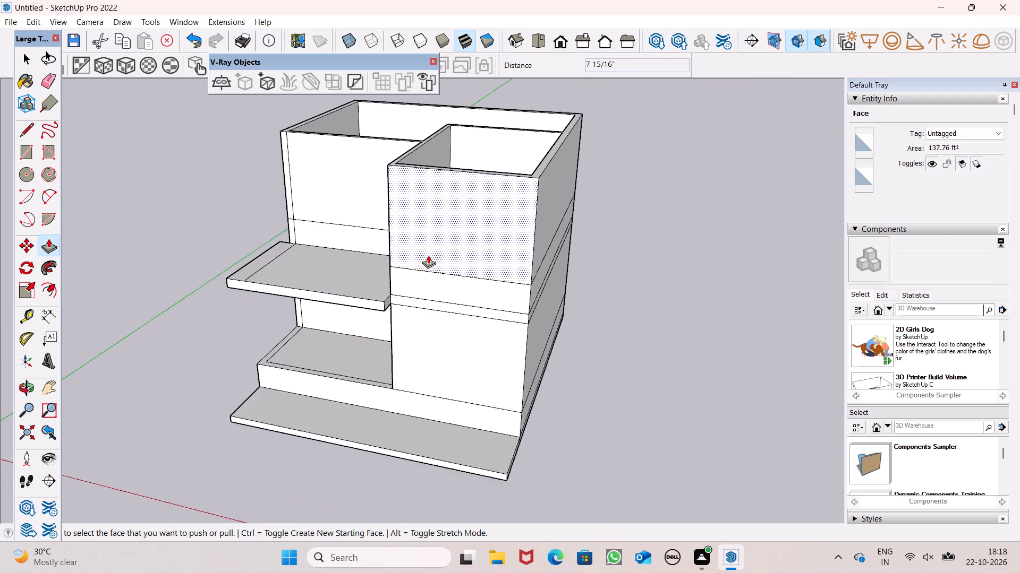
{"action": "scroll", "coordinate": [410, 300], "scroll_direction": "up", "scroll_amount": 1}
{"action": "middle_click_drag", "start_coordinate": [410, 305], "coordinate": [380, 331]}
{"action": "scroll", "coordinate": [418, 270], "scroll_direction": "down", "scroll_amount": 3}
{"action": "scroll", "coordinate": [359, 288], "scroll_direction": "up", "scroll_amount": 4}
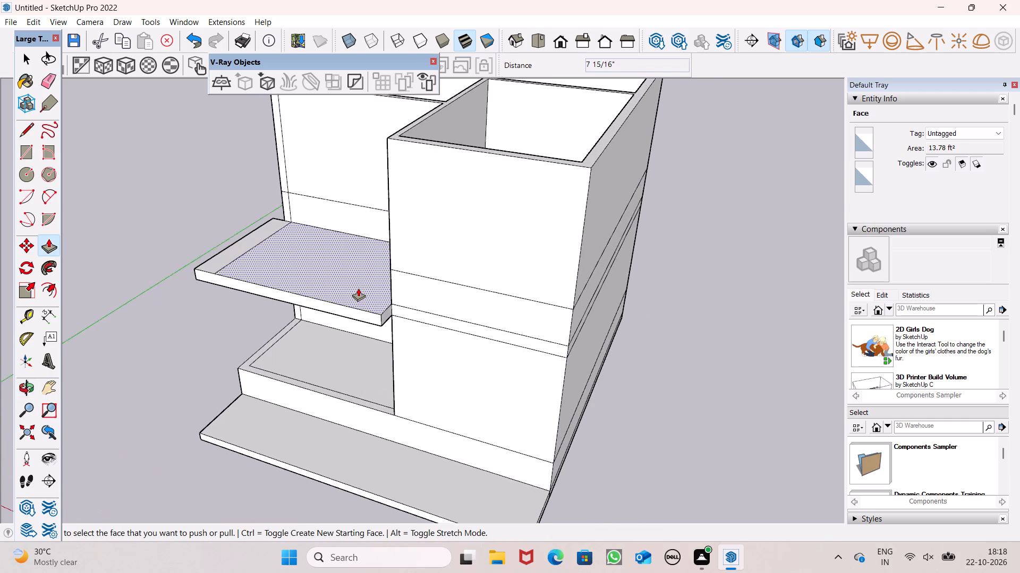
{"action": "scroll", "coordinate": [358, 288], "scroll_direction": "up", "scroll_amount": 2}
{"action": "scroll", "coordinate": [384, 296], "scroll_direction": "down", "scroll_amount": 3}
{"action": "middle_click_drag", "start_coordinate": [375, 327], "coordinate": [314, 319]}
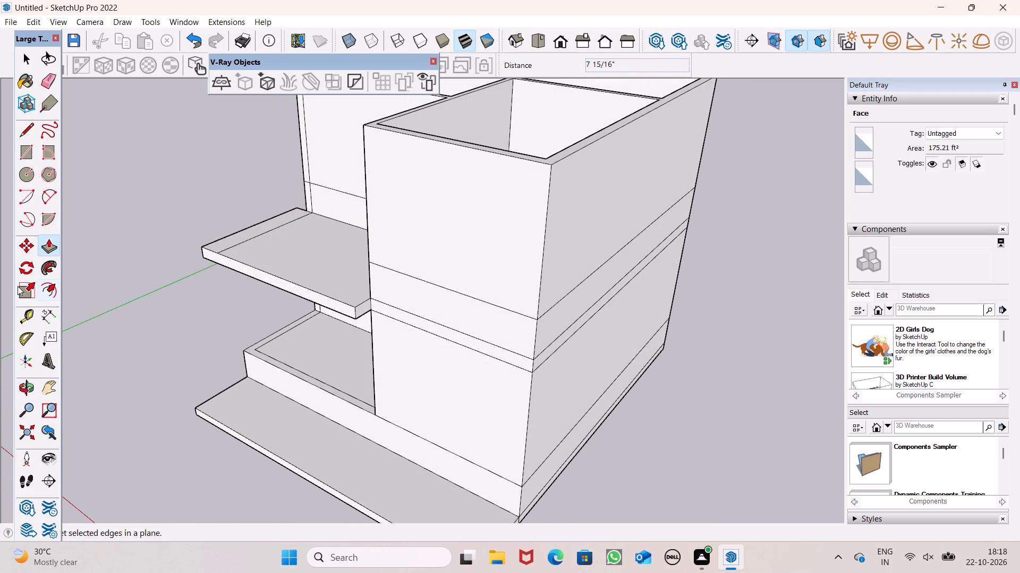
{"action": "scroll", "coordinate": [658, 262], "scroll_direction": "down", "scroll_amount": 3}
{"action": "scroll", "coordinate": [437, 261], "scroll_direction": "up", "scroll_amount": 1}
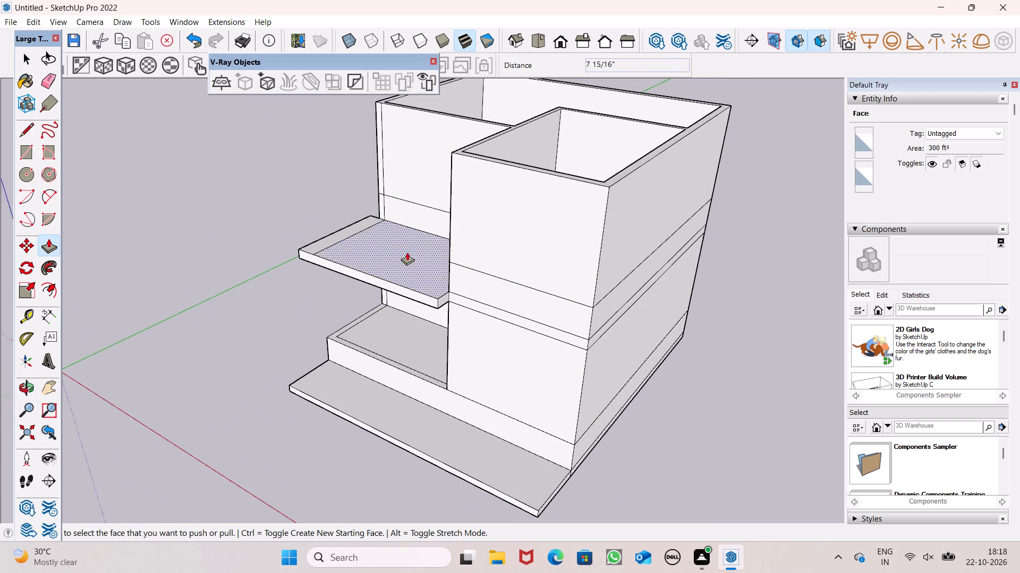
{"action": "scroll", "coordinate": [420, 262], "scroll_direction": "down", "scroll_amount": 4}
{"action": "scroll", "coordinate": [313, 271], "scroll_direction": "up", "scroll_amount": 4}
{"action": "scroll", "coordinate": [337, 256], "scroll_direction": "down", "scroll_amount": 2}
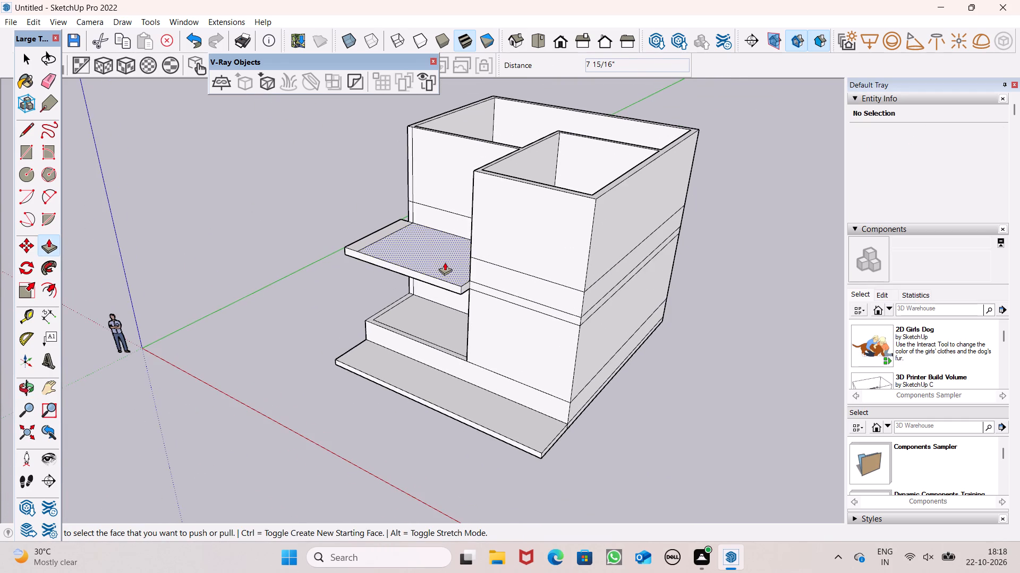
{"action": "scroll", "coordinate": [445, 262], "scroll_direction": "down", "scroll_amount": 1}
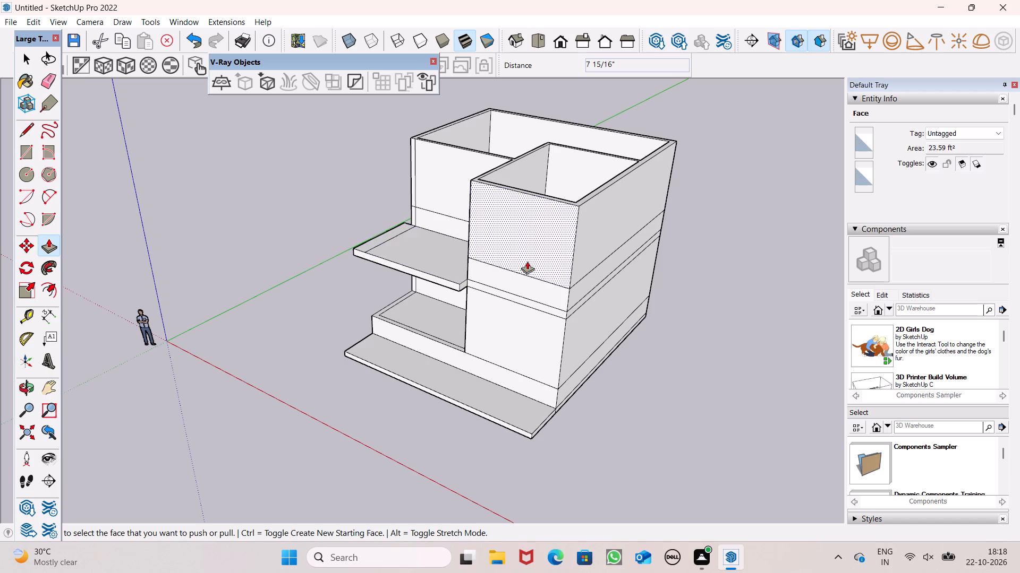
{"action": "scroll", "coordinate": [570, 263], "scroll_direction": "down", "scroll_amount": 2}
{"action": "middle_click_drag", "start_coordinate": [444, 294], "coordinate": [590, 296]}
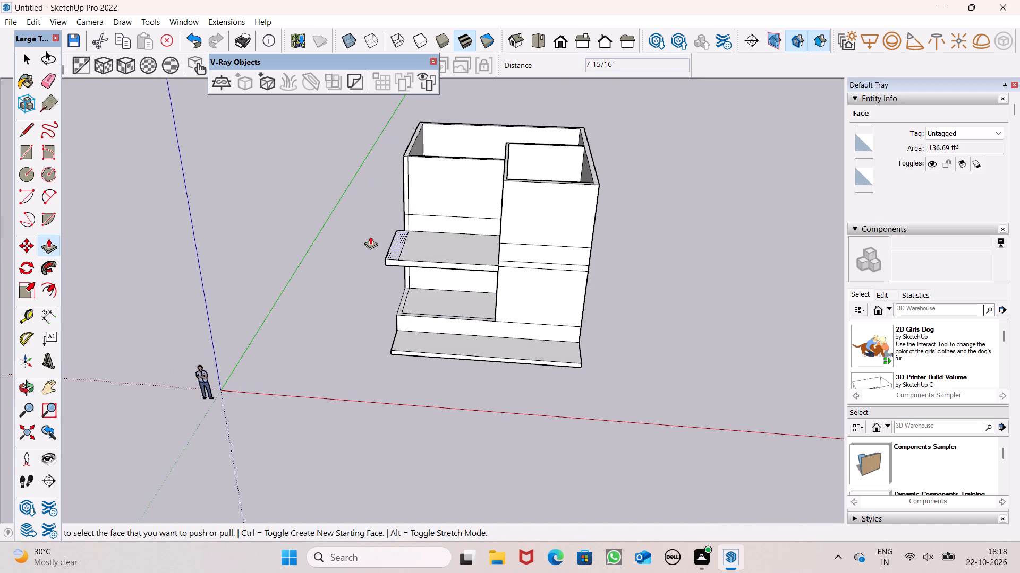
{"action": "scroll", "coordinate": [370, 236], "scroll_direction": "down", "scroll_amount": 1}
{"action": "middle_click_drag", "start_coordinate": [399, 248], "coordinate": [506, 265]}
{"action": "scroll", "coordinate": [430, 250], "scroll_direction": "up", "scroll_amount": 5}
{"action": "middle_click_drag", "start_coordinate": [331, 266], "coordinate": [346, 270]}
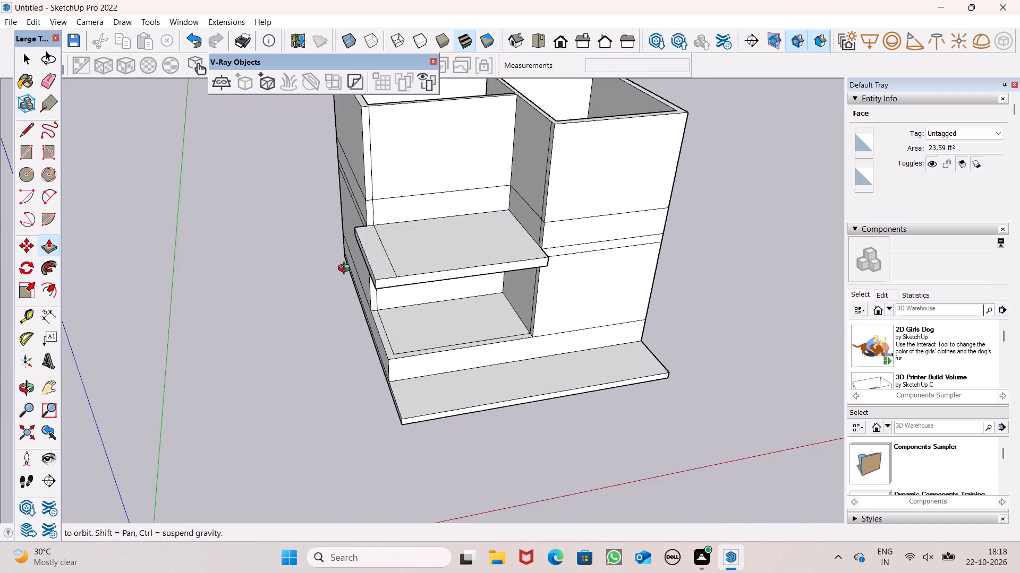
{"action": "middle_click_drag", "start_coordinate": [346, 270], "coordinate": [462, 269]}
{"action": "scroll", "coordinate": [452, 266], "scroll_direction": "up", "scroll_amount": 4}
{"action": "scroll", "coordinate": [351, 254], "scroll_direction": "up", "scroll_amount": 4}
{"action": "scroll", "coordinate": [396, 261], "scroll_direction": "down", "scroll_amount": 4}
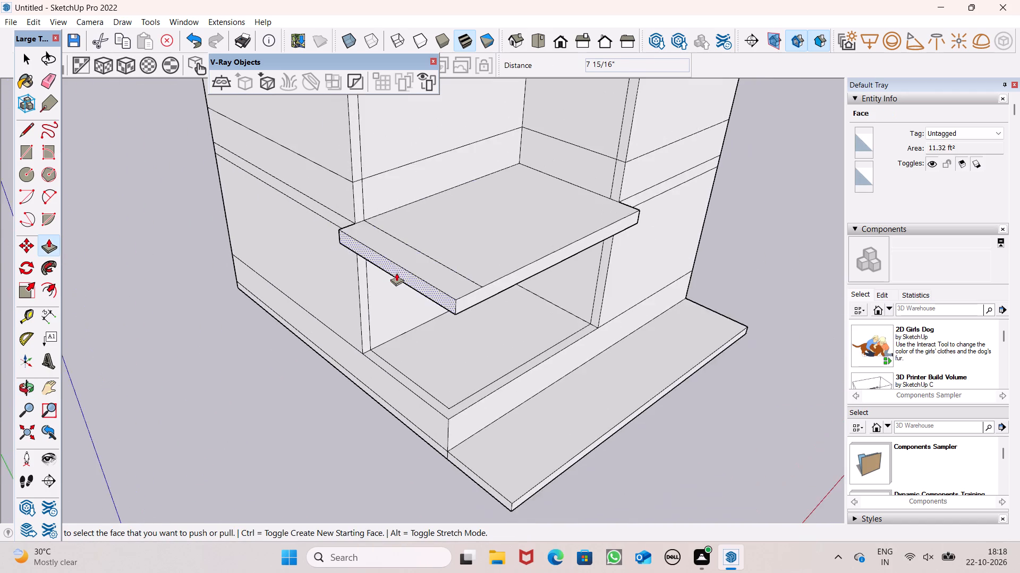
{"action": "middle_click_drag", "start_coordinate": [397, 279], "coordinate": [567, 303]}
{"action": "scroll", "coordinate": [497, 265], "scroll_direction": "up", "scroll_amount": 3}
{"action": "scroll", "coordinate": [490, 253], "scroll_direction": "down", "scroll_amount": 4}
{"action": "middle_click_drag", "start_coordinate": [541, 276], "coordinate": [725, 200]}
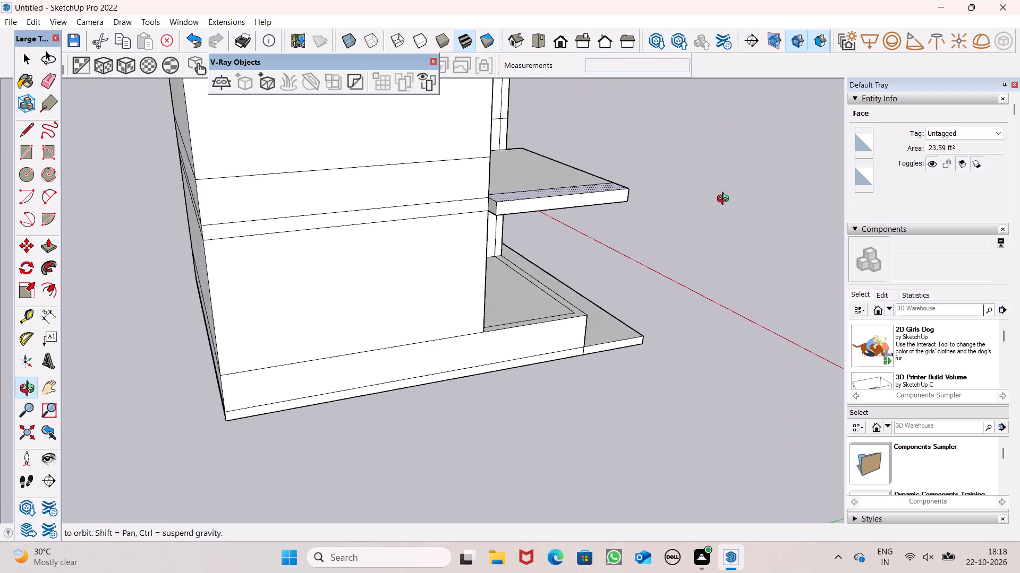
{"action": "middle_click_drag", "start_coordinate": [725, 200], "coordinate": [418, 303]}
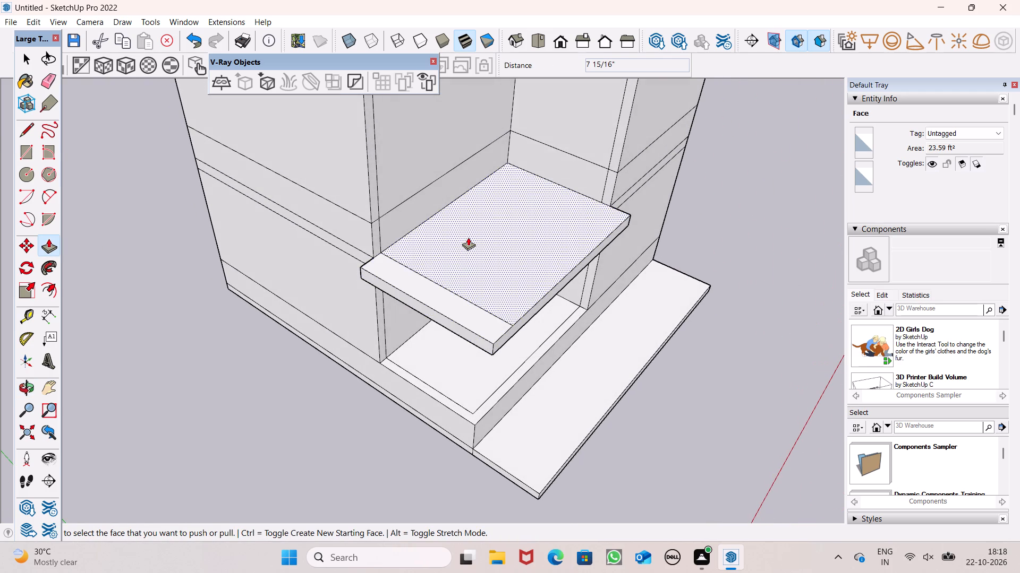
{"action": "scroll", "coordinate": [468, 237], "scroll_direction": "down", "scroll_amount": 5}
{"action": "middle_click_drag", "start_coordinate": [494, 301], "coordinate": [19, 291]}
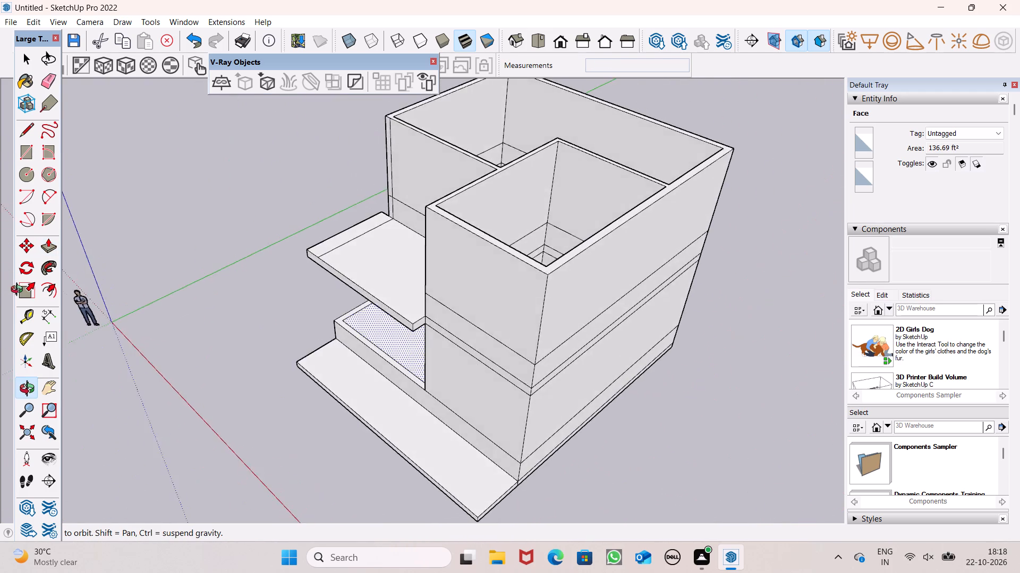
{"action": "middle_click_drag", "start_coordinate": [19, 291], "coordinate": [114, 257]}
{"action": "scroll", "coordinate": [379, 245], "scroll_direction": "down", "scroll_amount": 1}
{"action": "middle_click_drag", "start_coordinate": [377, 263], "coordinate": [420, 222]}
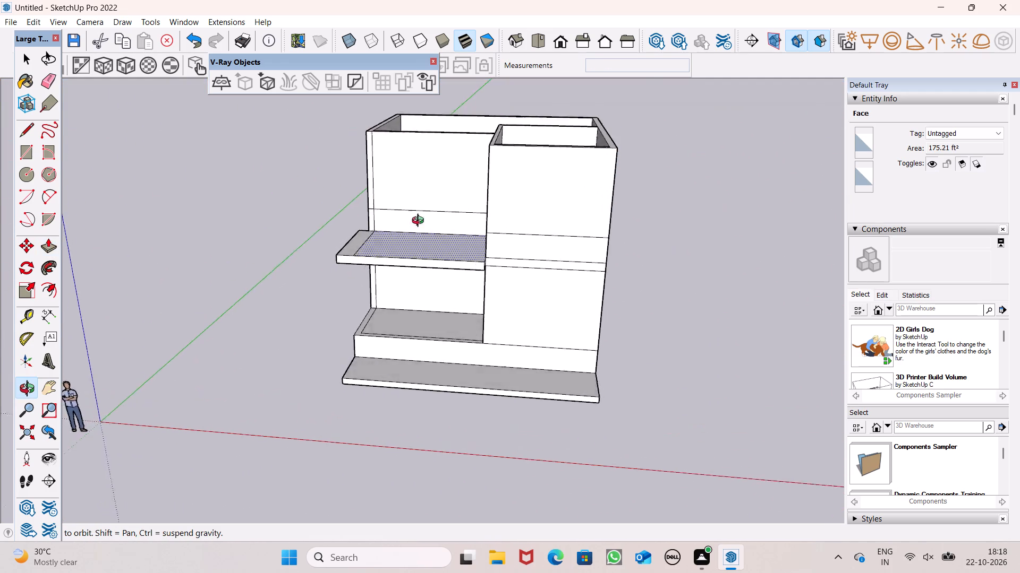
{"action": "middle_click_drag", "start_coordinate": [420, 222], "coordinate": [414, 274]}
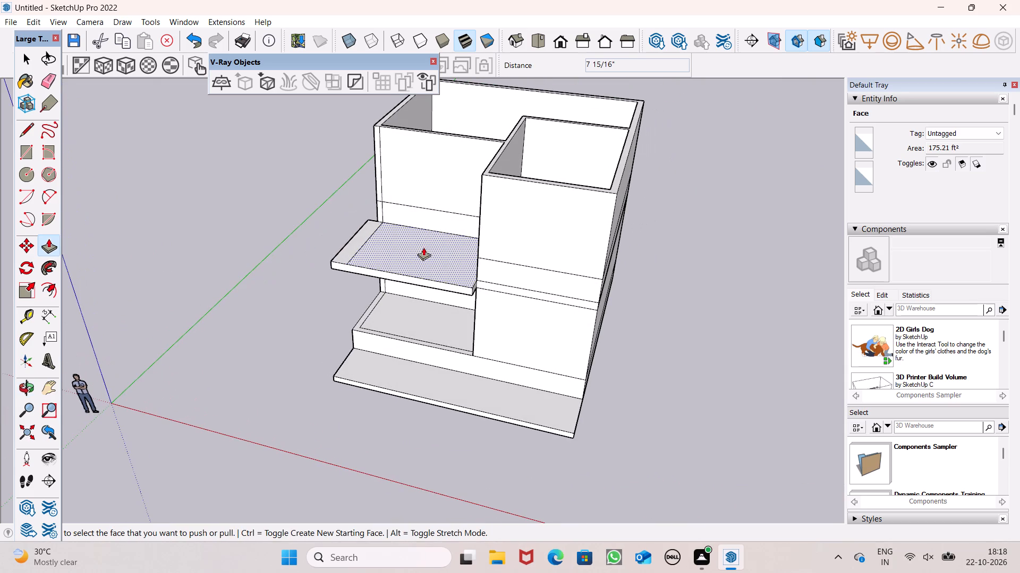
{"action": "scroll", "coordinate": [405, 277], "scroll_direction": "down", "scroll_amount": 3}
{"action": "middle_click_drag", "start_coordinate": [401, 282], "coordinate": [522, 280]}
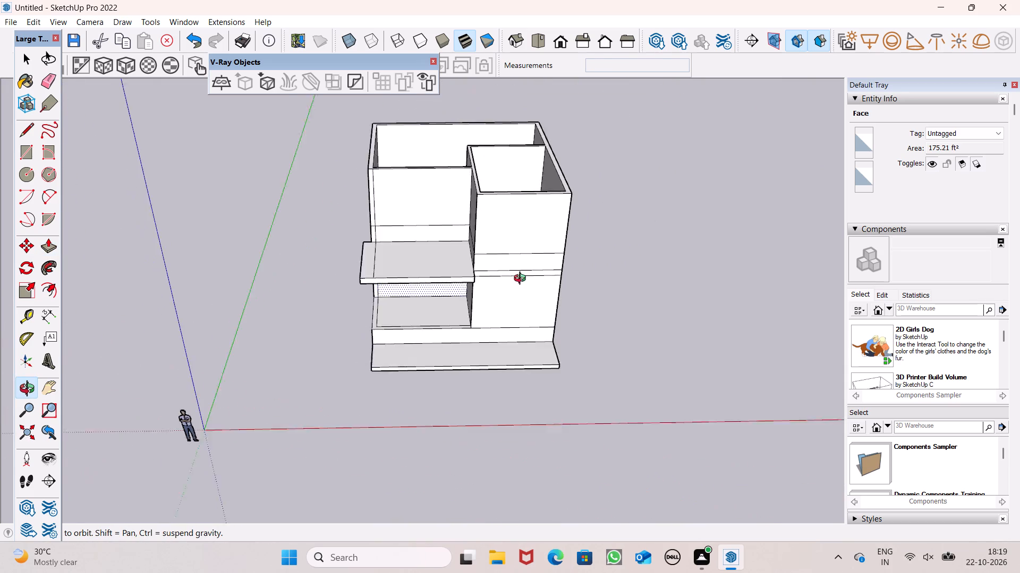
{"action": "middle_click_drag", "start_coordinate": [522, 280], "coordinate": [530, 285]}
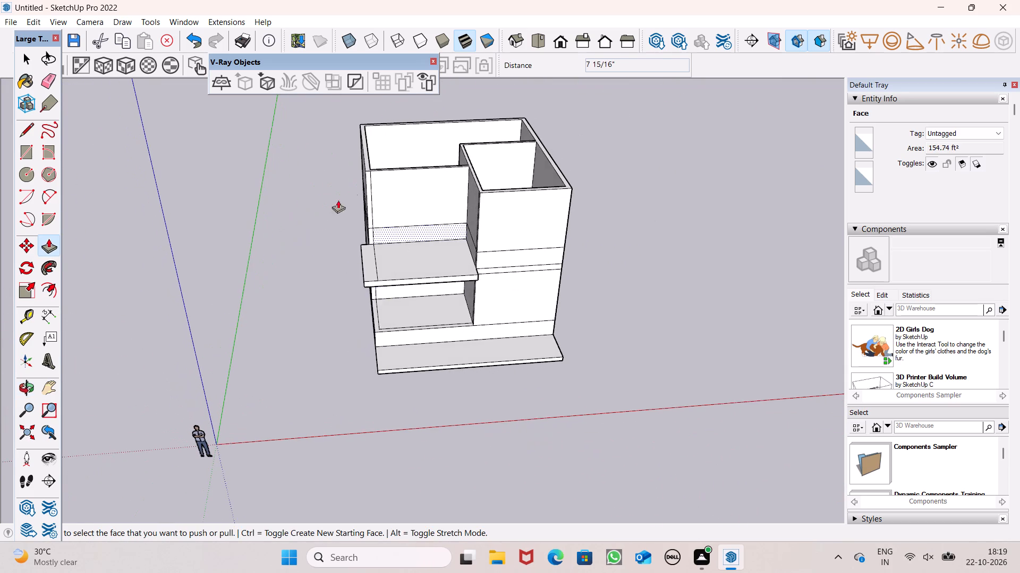
Erase the edge line that divides the overhanging slab's top face near its outer side.
{"action": "scroll", "coordinate": [370, 172], "scroll_direction": "up", "scroll_amount": 5}
{"action": "scroll", "coordinate": [371, 171], "scroll_direction": "down", "scroll_amount": 1}
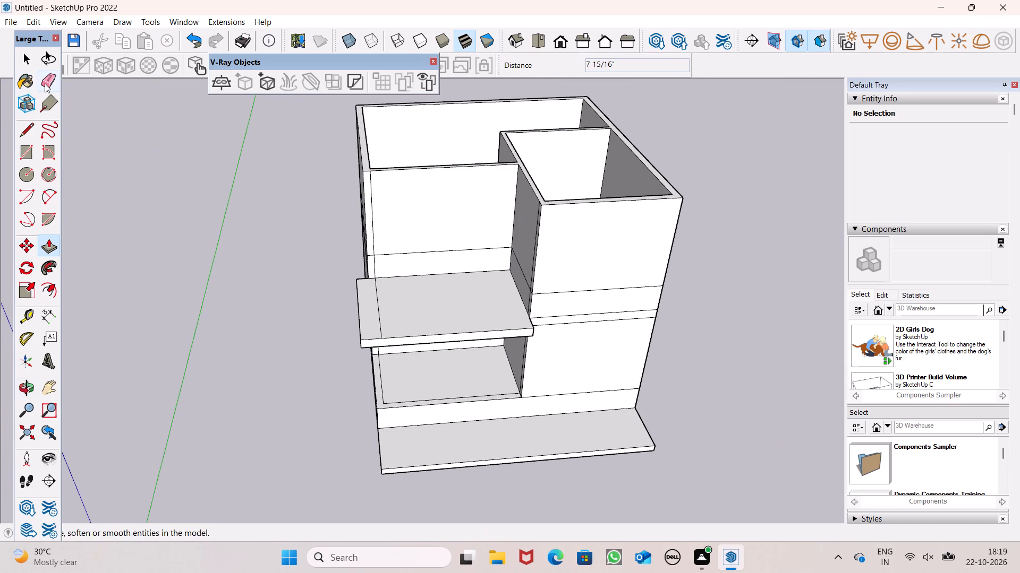
{"action": "left_click", "coordinate": [45, 83]}
{"action": "left_click", "coordinate": [375, 301]}
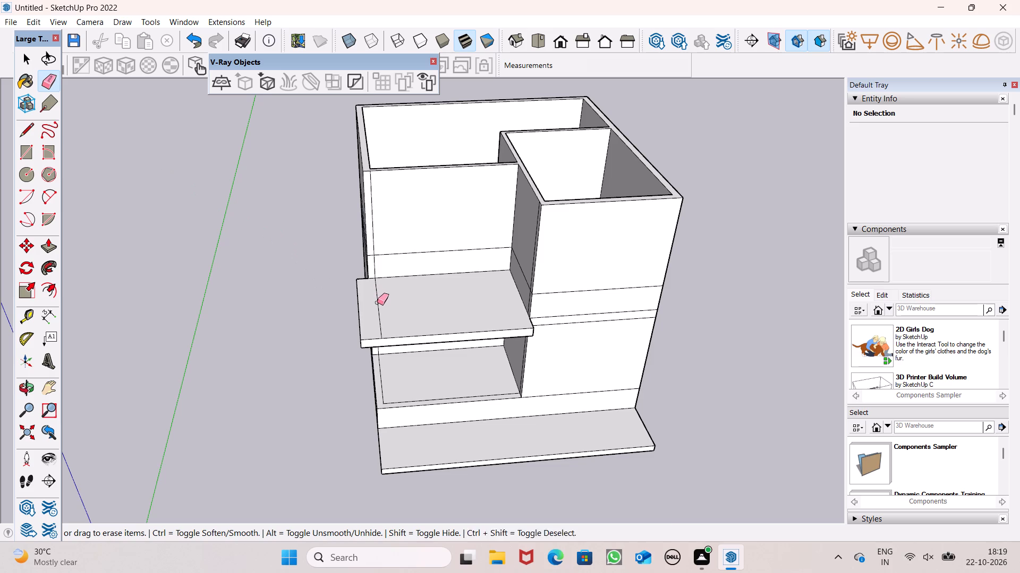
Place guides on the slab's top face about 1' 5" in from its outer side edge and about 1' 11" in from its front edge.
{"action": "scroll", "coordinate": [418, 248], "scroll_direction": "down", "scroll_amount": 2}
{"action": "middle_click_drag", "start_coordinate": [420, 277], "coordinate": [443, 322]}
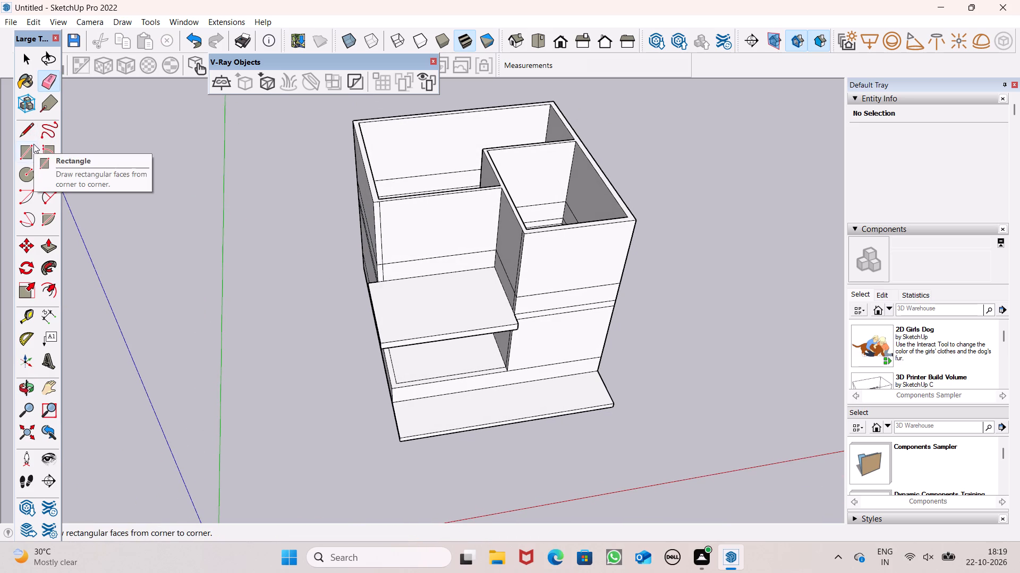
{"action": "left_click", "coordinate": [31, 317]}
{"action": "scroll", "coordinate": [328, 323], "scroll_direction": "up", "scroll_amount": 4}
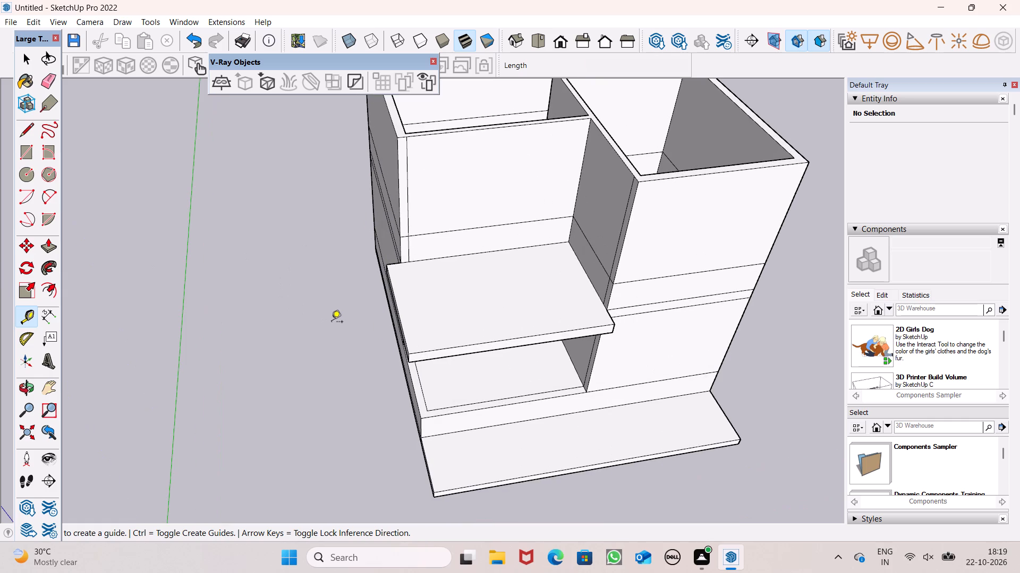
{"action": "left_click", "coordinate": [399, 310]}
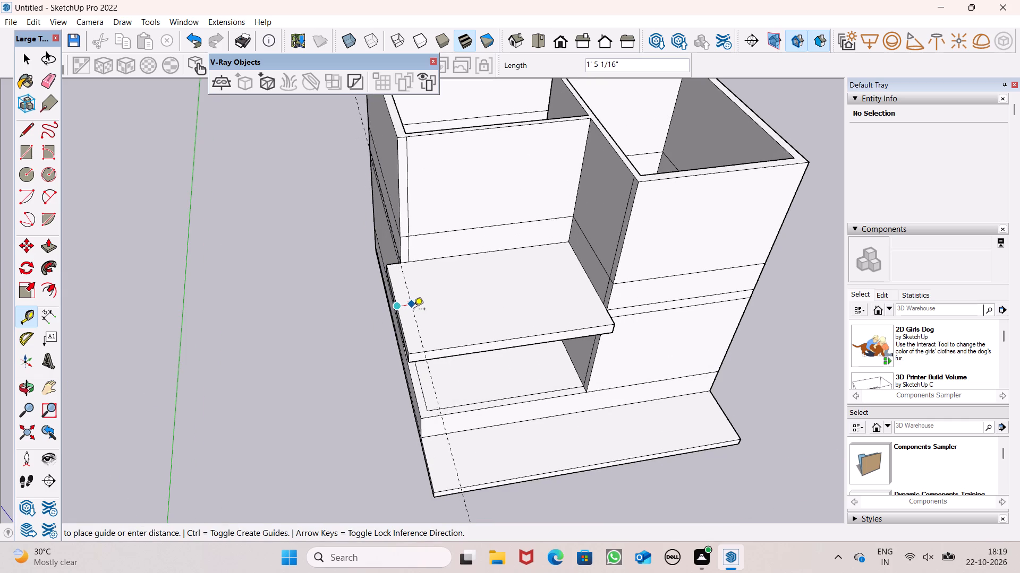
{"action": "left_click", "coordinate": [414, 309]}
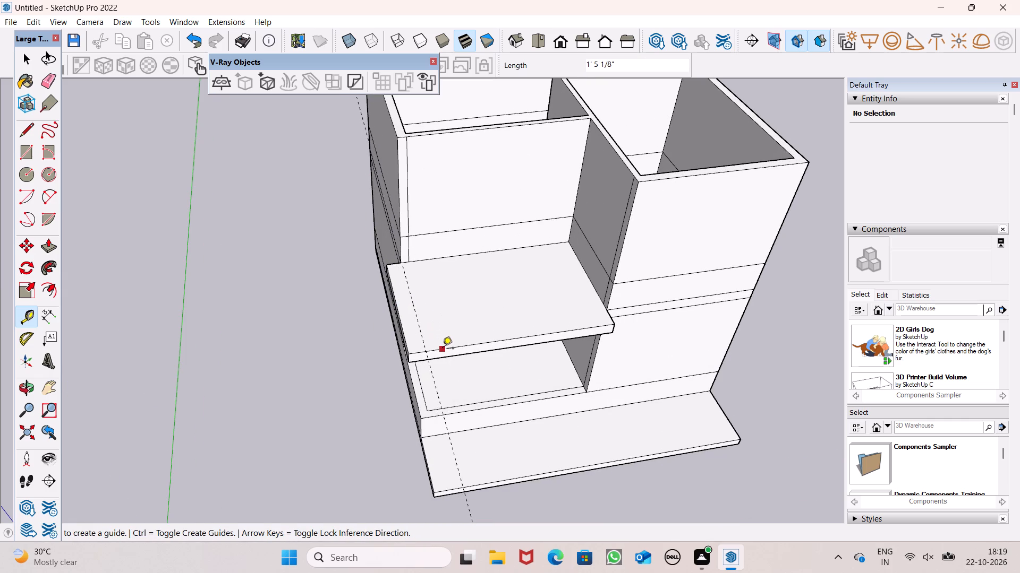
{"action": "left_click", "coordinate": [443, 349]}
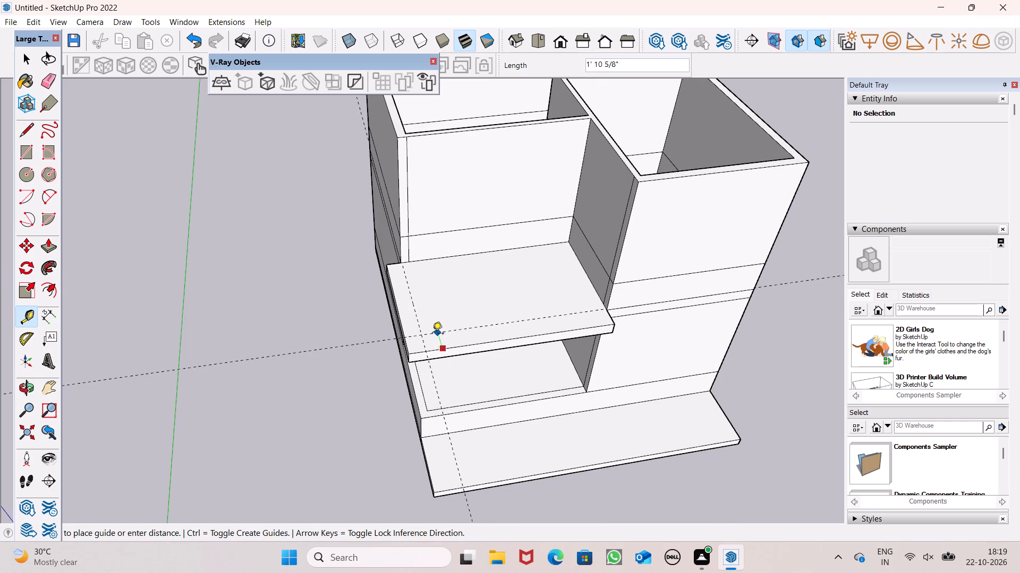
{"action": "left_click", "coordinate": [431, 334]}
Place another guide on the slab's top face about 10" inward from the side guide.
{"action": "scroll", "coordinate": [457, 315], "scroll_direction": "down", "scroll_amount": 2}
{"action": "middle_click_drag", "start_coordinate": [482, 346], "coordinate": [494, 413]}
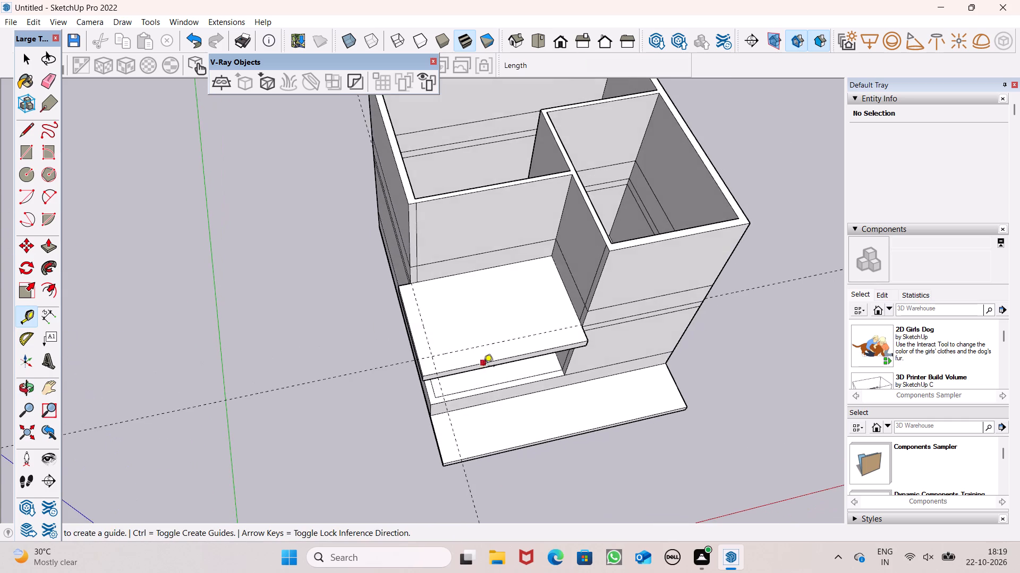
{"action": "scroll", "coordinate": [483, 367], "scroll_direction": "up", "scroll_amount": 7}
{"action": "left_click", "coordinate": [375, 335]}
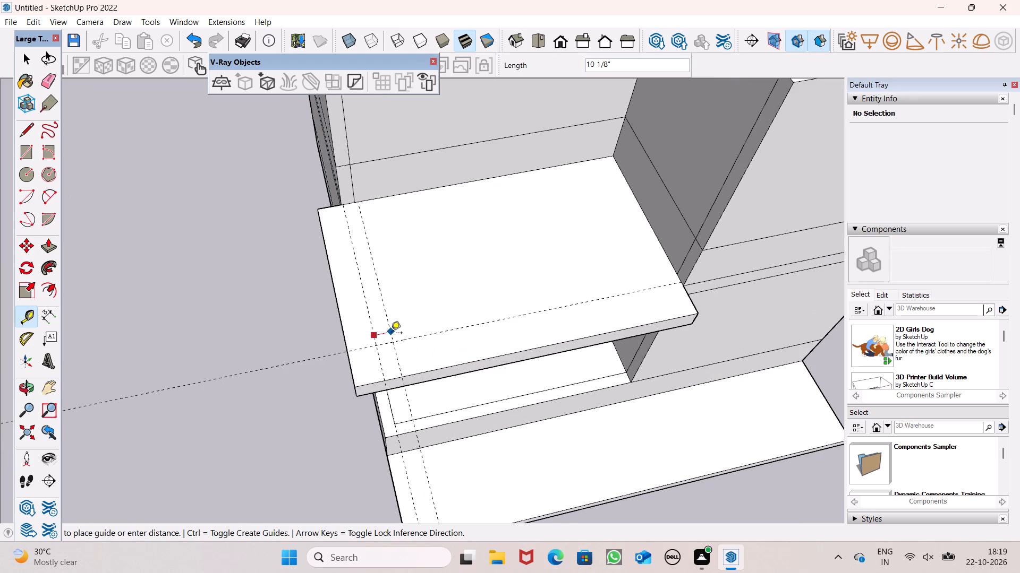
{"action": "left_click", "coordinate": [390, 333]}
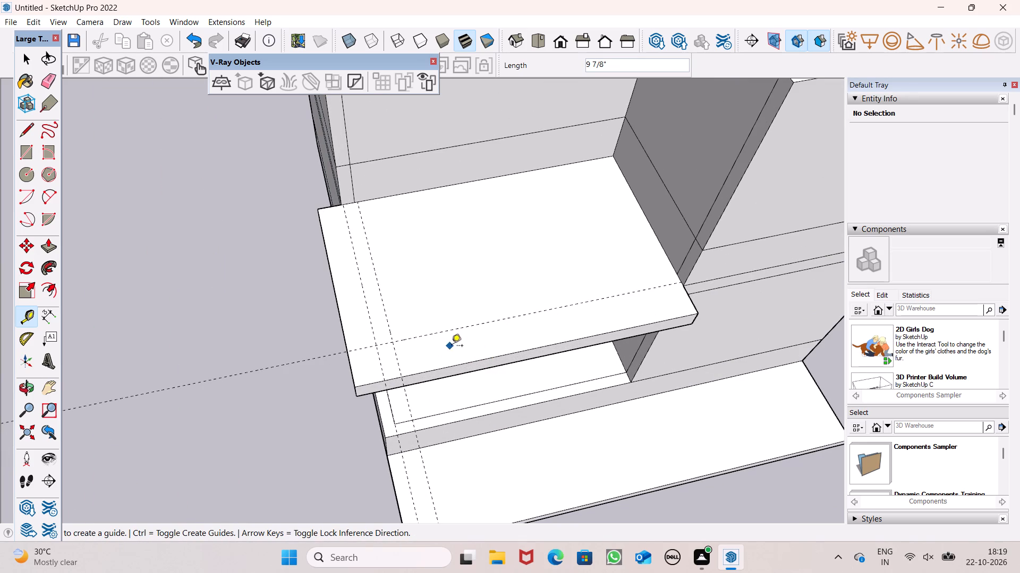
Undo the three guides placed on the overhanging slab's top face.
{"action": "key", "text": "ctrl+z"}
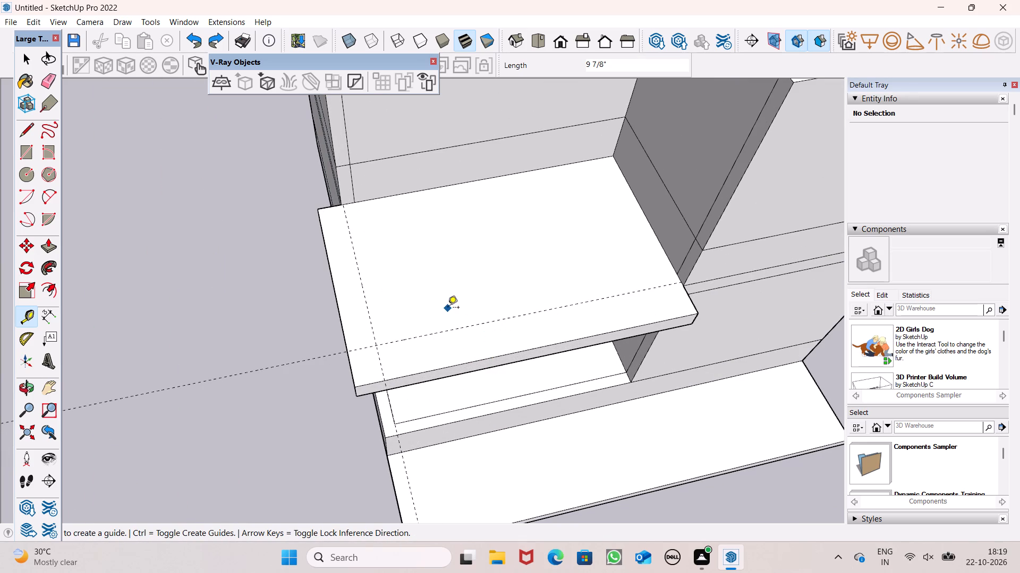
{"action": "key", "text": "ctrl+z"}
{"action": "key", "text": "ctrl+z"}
Place guides on the overhanging slab's top face about 1' 6" in from its outer side edge and about 1' 3" in from its front edge.
{"action": "left_click", "coordinate": [448, 308]}
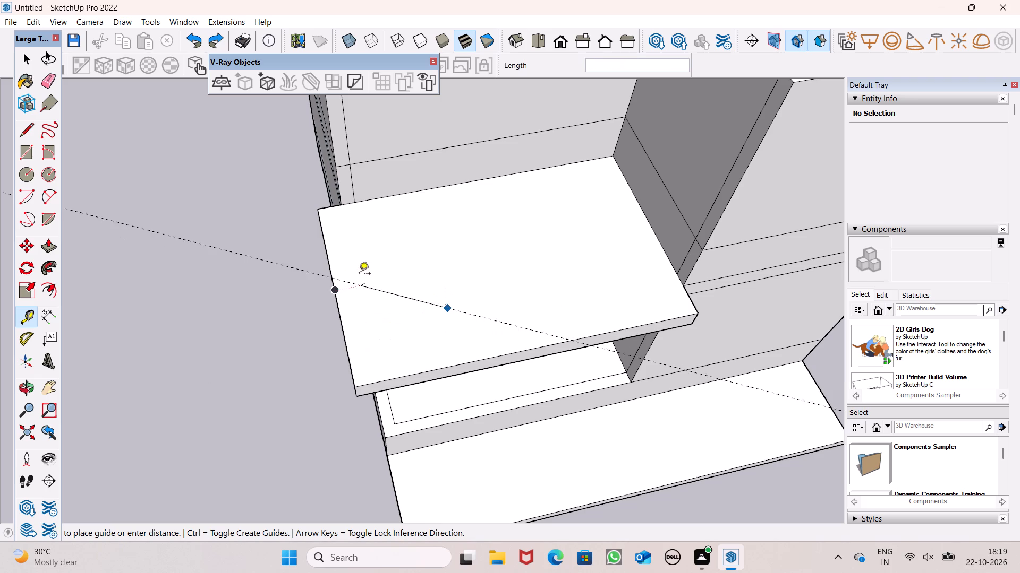
{"action": "key", "text": "space"}
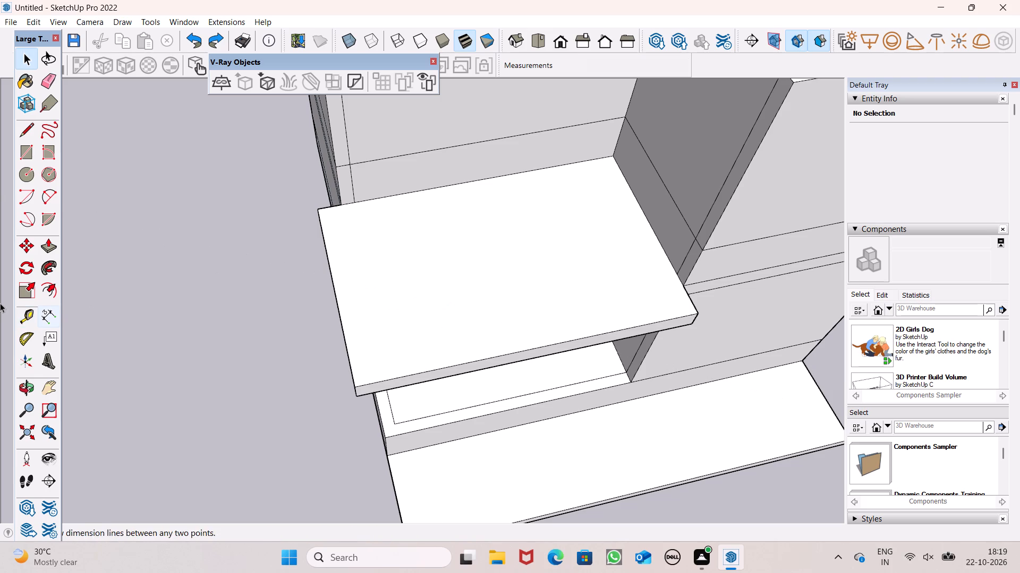
{"action": "left_click", "coordinate": [31, 323]}
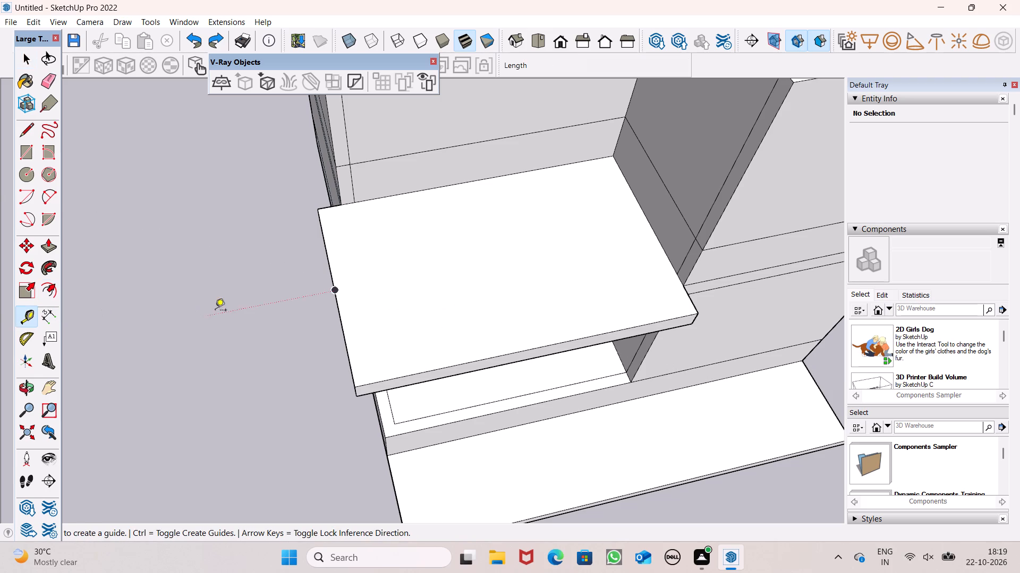
{"action": "left_click", "coordinate": [341, 325]}
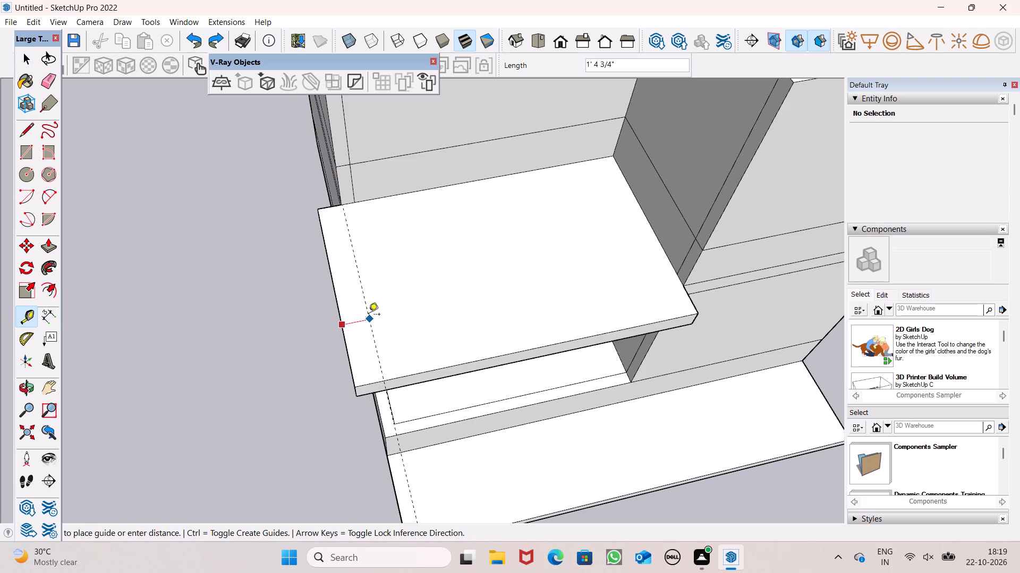
{"action": "left_click", "coordinate": [370, 313]}
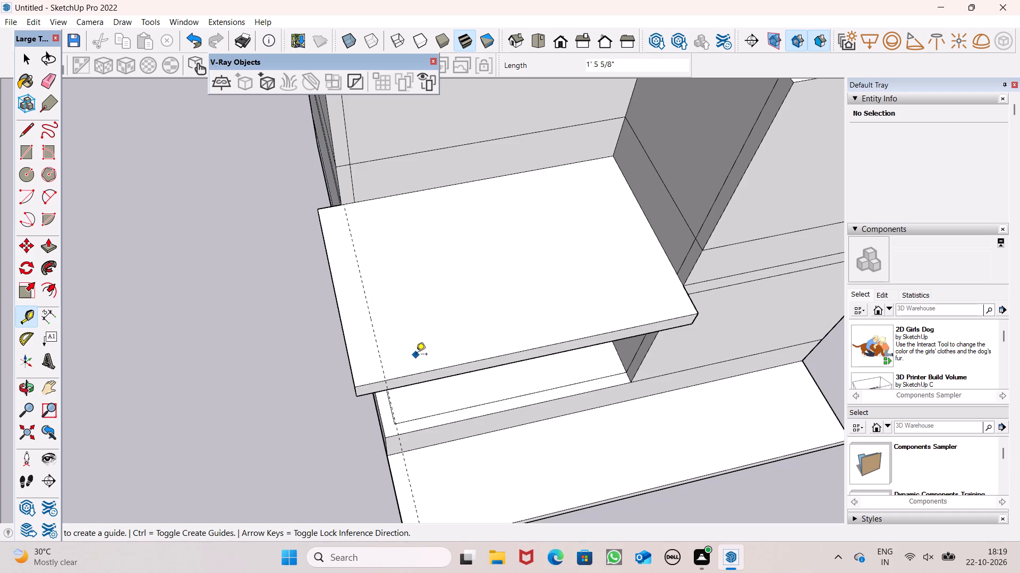
{"action": "left_click", "coordinate": [427, 374]}
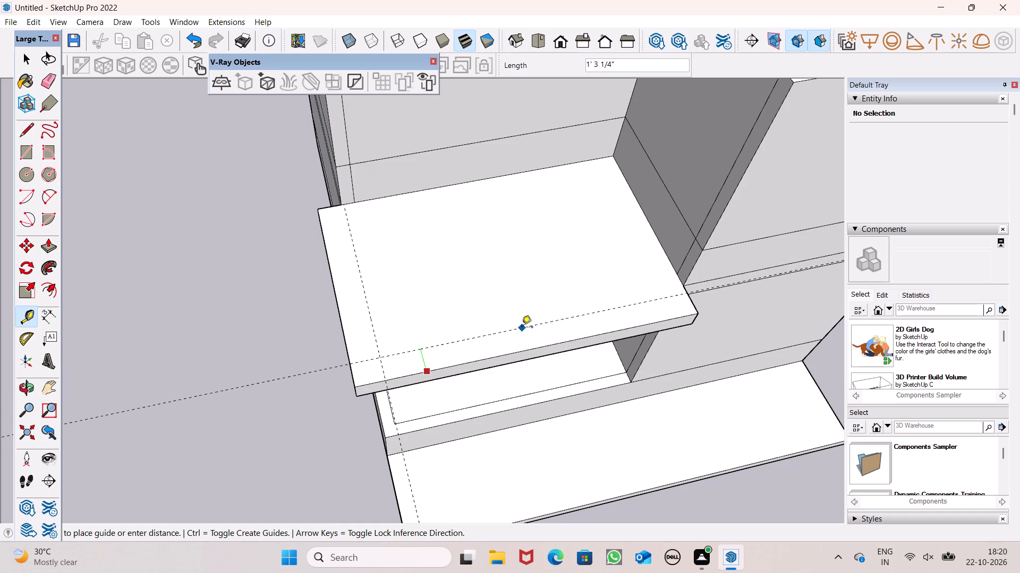
{"action": "left_click", "coordinate": [522, 328]}
Add a second pair of guides on the slab's top face, about 10" inward from the front guide and about 7" inward from the side guide.
{"action": "left_click", "coordinate": [517, 329]}
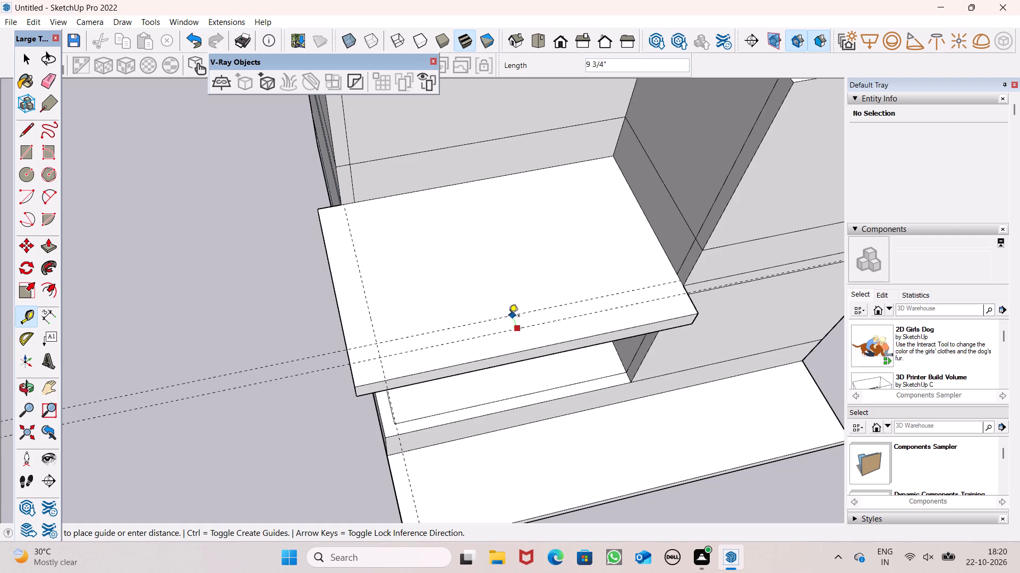
{"action": "left_click", "coordinate": [508, 317]}
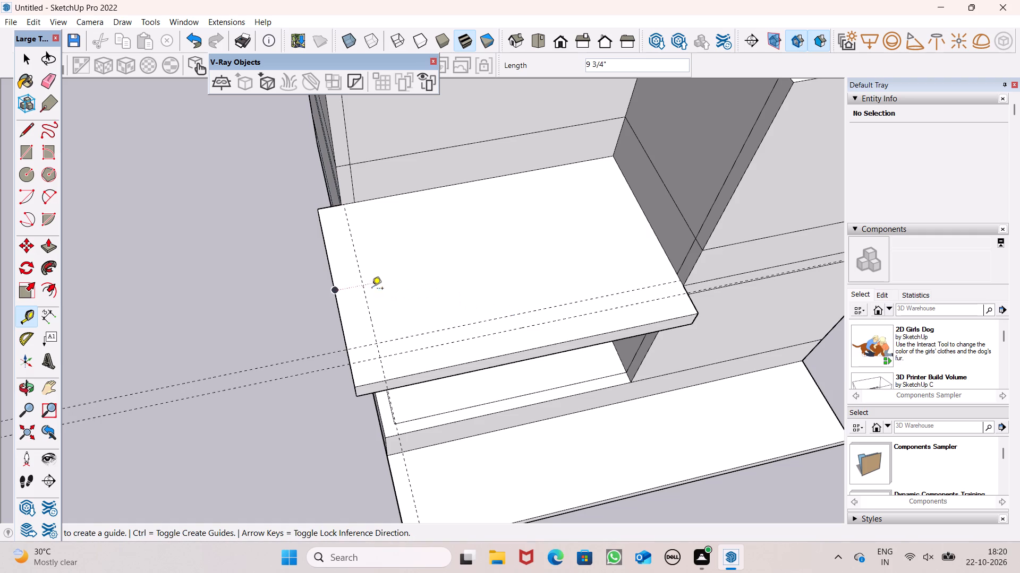
{"action": "left_click", "coordinate": [358, 262]}
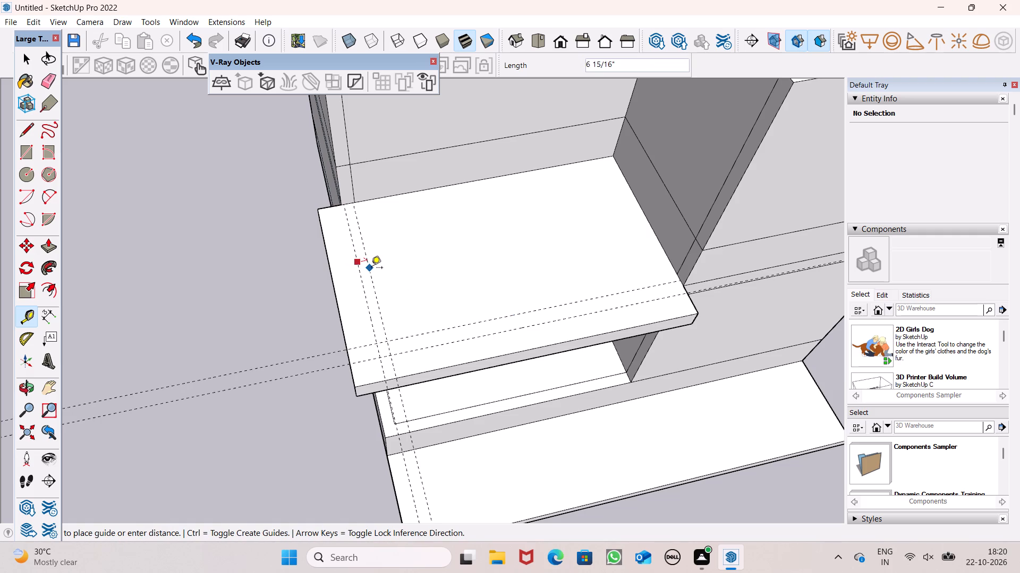
{"action": "left_click", "coordinate": [371, 268]}
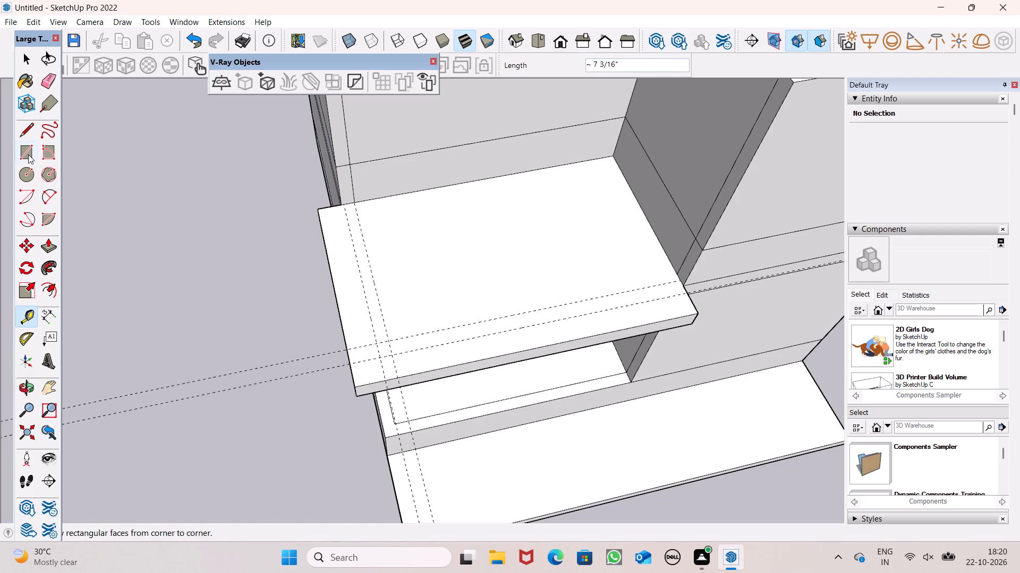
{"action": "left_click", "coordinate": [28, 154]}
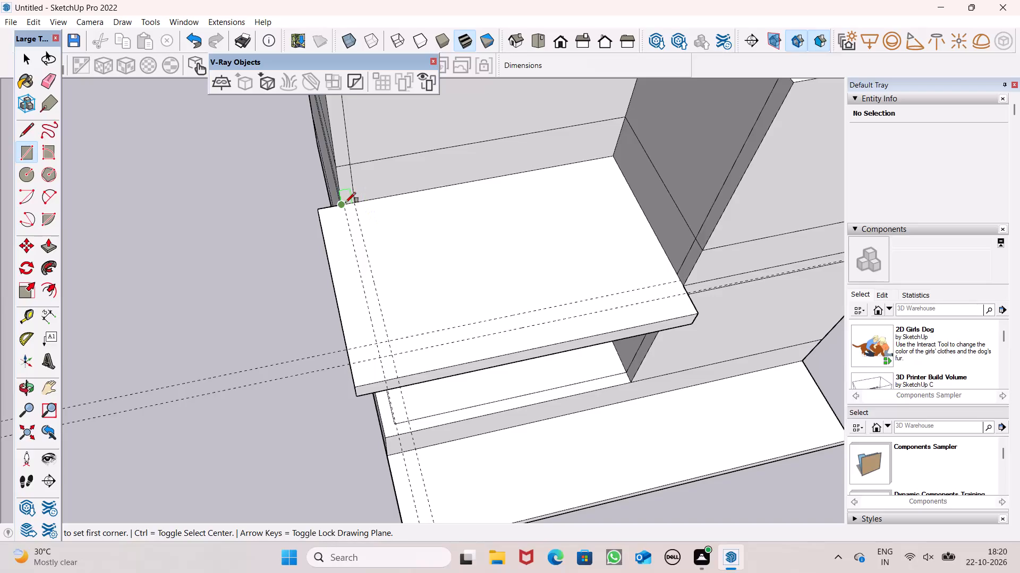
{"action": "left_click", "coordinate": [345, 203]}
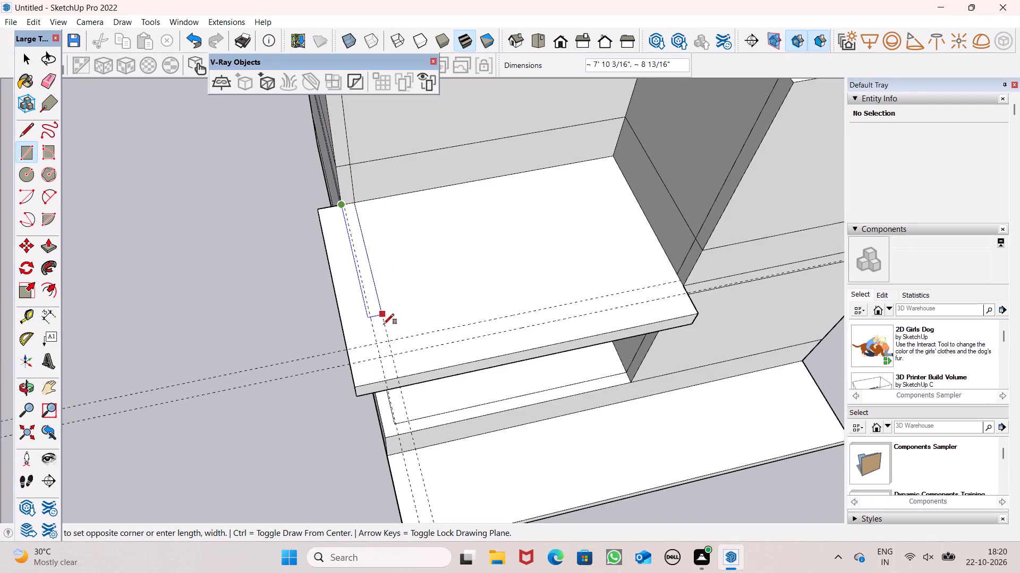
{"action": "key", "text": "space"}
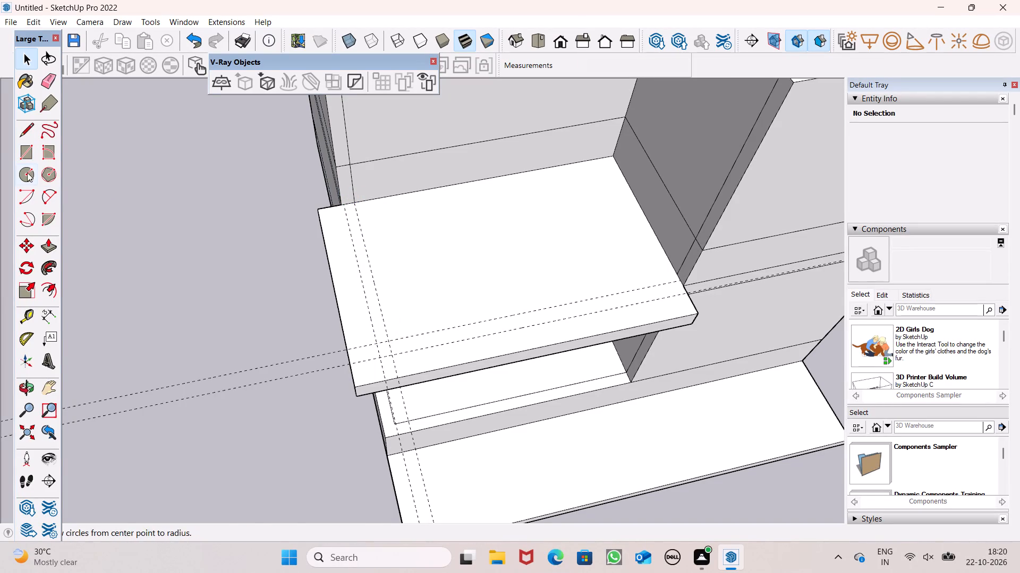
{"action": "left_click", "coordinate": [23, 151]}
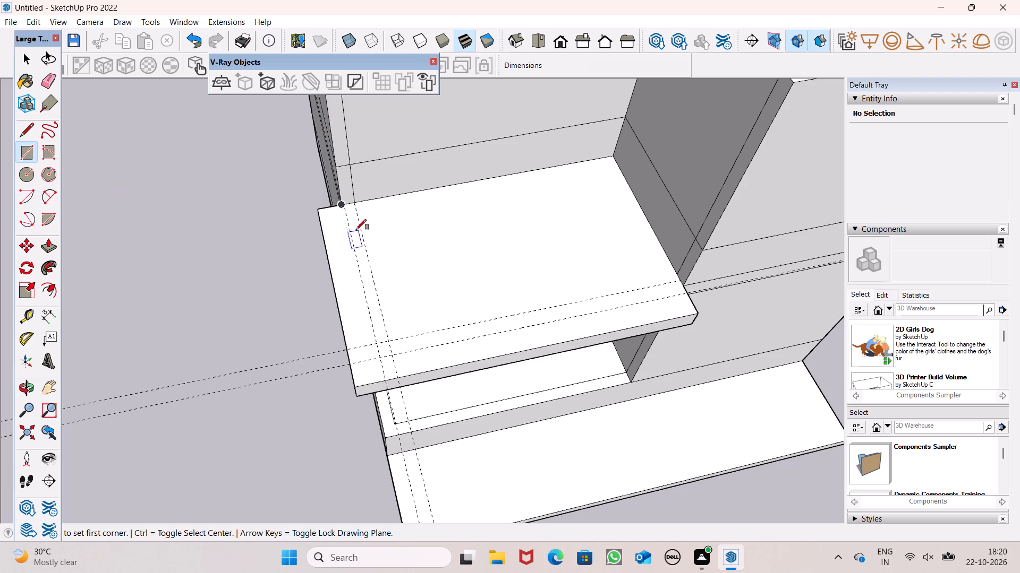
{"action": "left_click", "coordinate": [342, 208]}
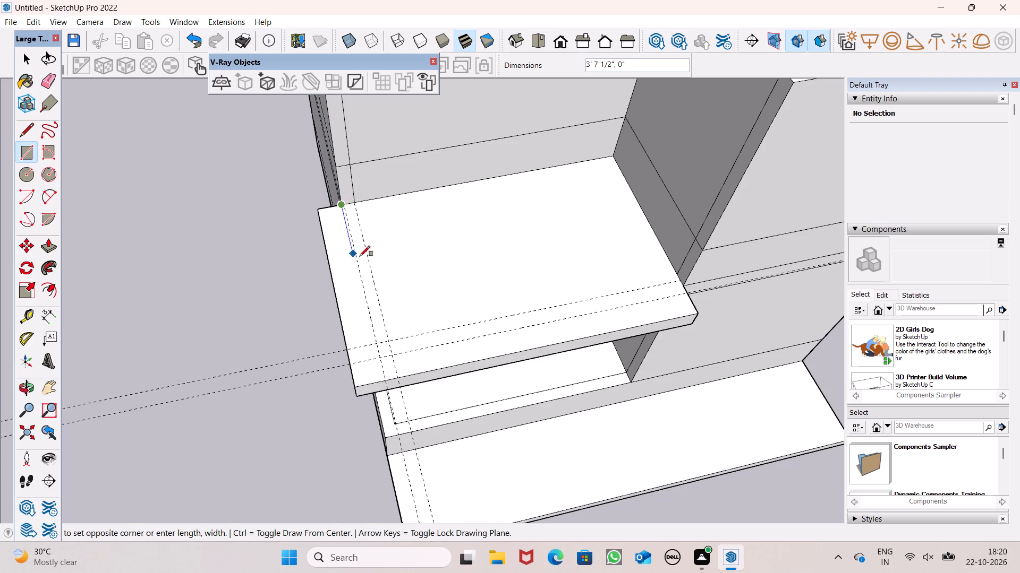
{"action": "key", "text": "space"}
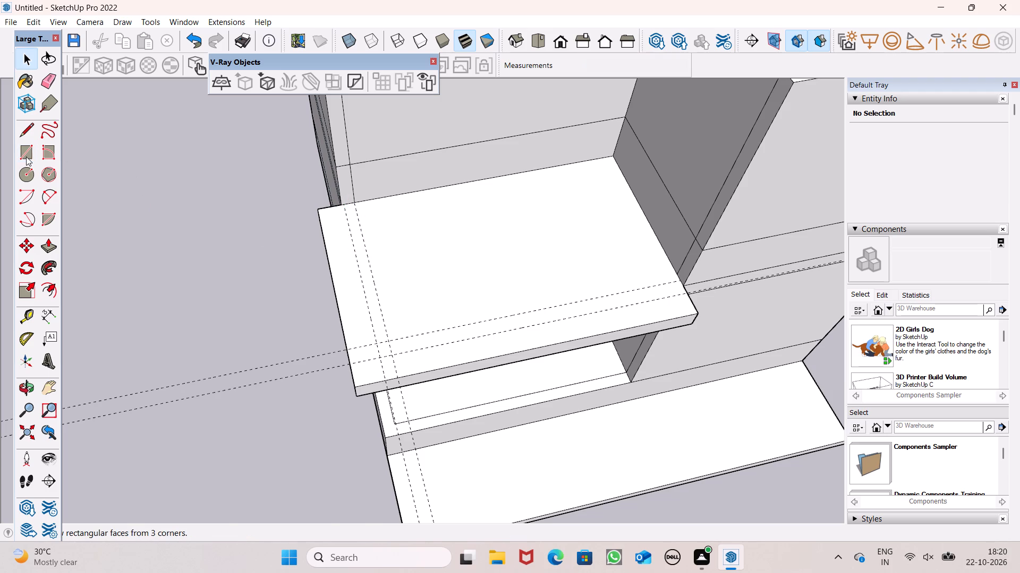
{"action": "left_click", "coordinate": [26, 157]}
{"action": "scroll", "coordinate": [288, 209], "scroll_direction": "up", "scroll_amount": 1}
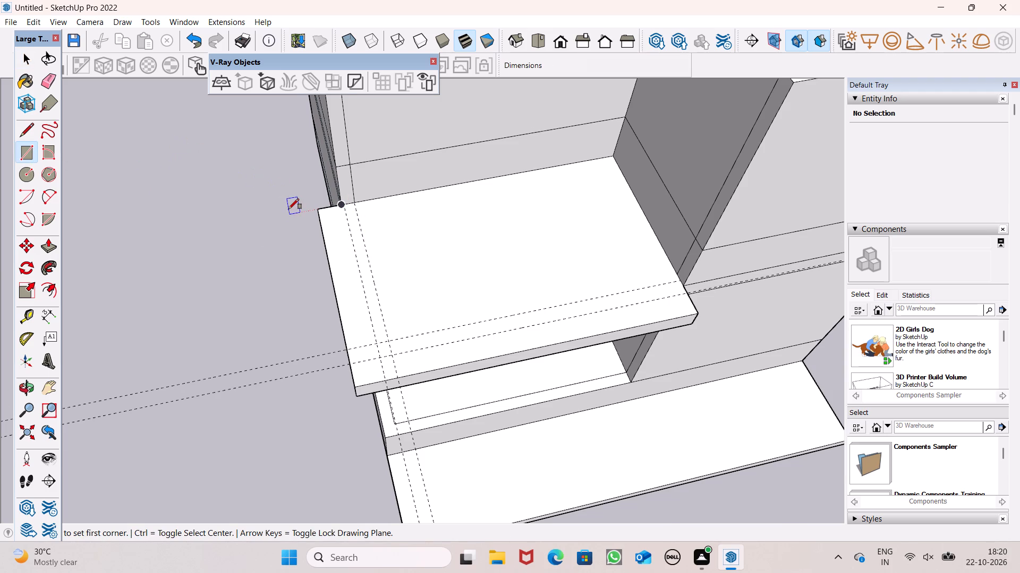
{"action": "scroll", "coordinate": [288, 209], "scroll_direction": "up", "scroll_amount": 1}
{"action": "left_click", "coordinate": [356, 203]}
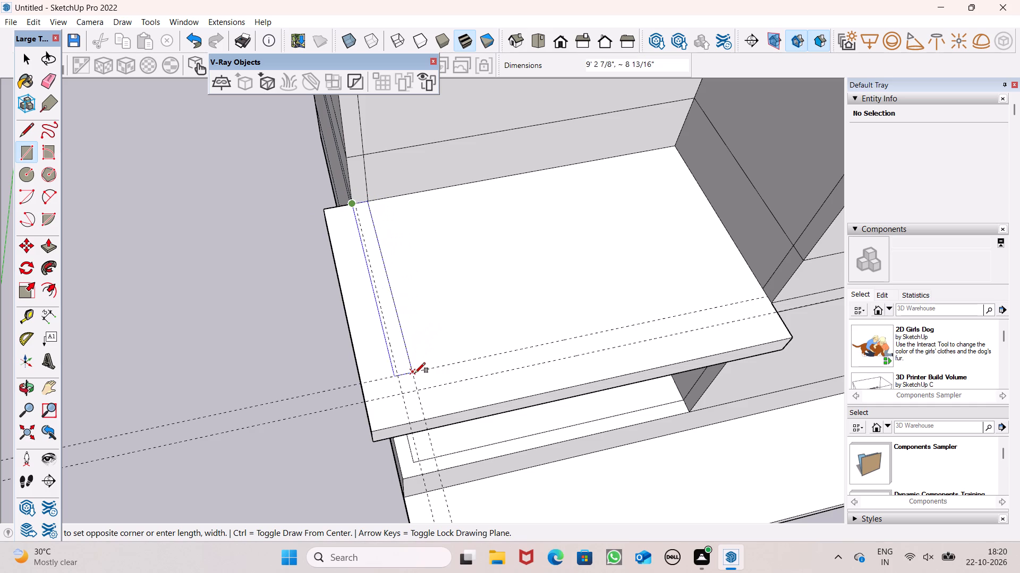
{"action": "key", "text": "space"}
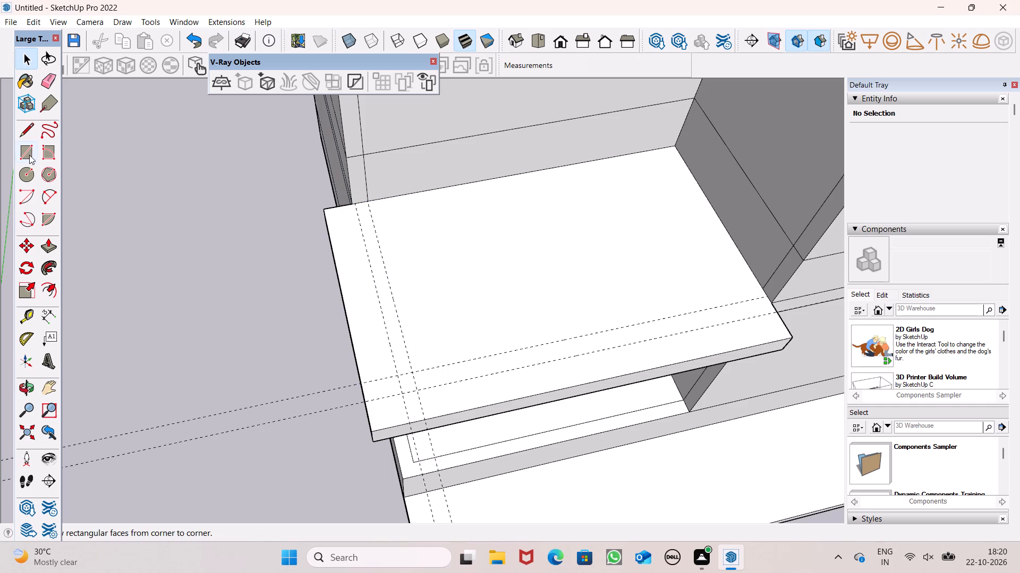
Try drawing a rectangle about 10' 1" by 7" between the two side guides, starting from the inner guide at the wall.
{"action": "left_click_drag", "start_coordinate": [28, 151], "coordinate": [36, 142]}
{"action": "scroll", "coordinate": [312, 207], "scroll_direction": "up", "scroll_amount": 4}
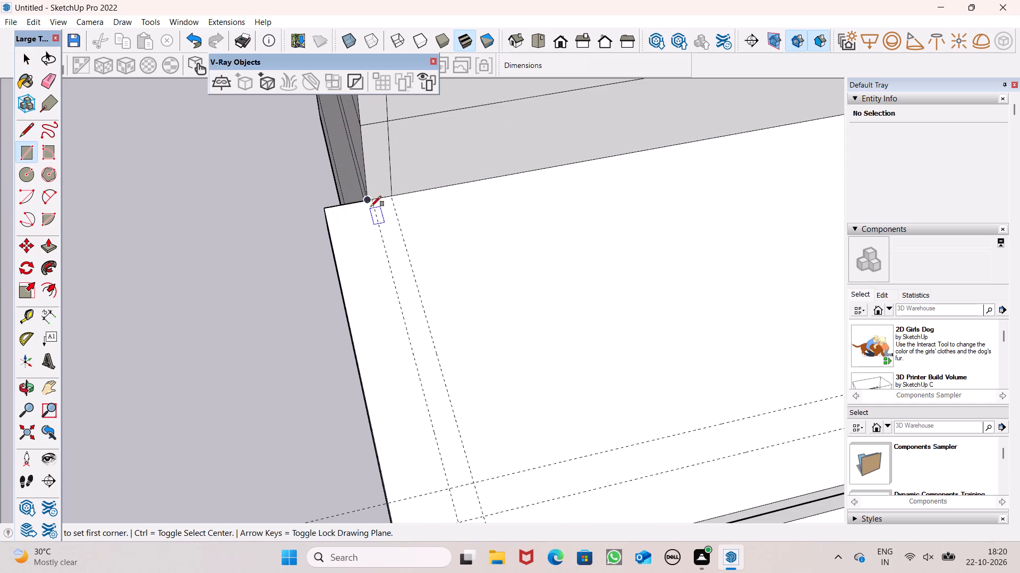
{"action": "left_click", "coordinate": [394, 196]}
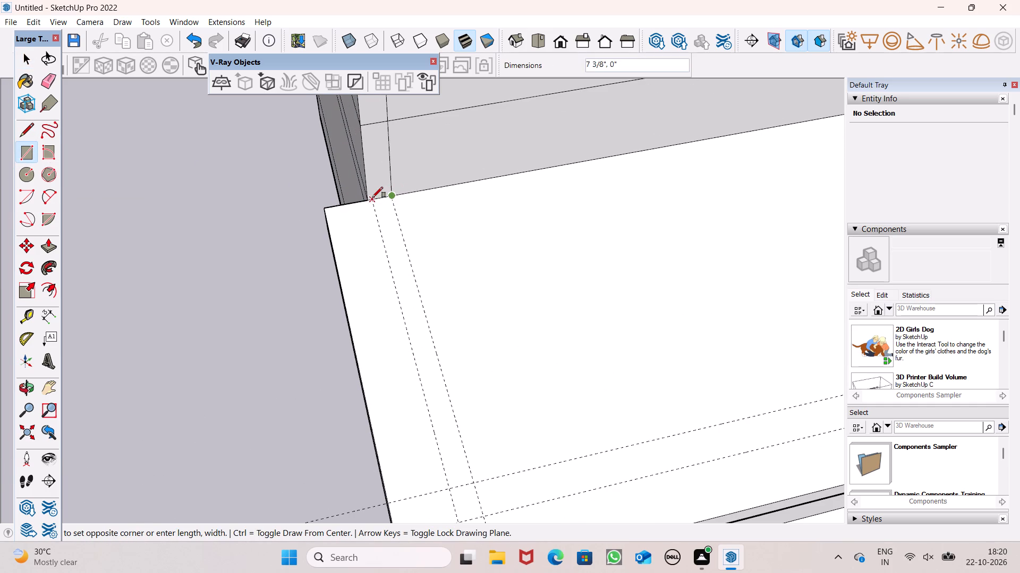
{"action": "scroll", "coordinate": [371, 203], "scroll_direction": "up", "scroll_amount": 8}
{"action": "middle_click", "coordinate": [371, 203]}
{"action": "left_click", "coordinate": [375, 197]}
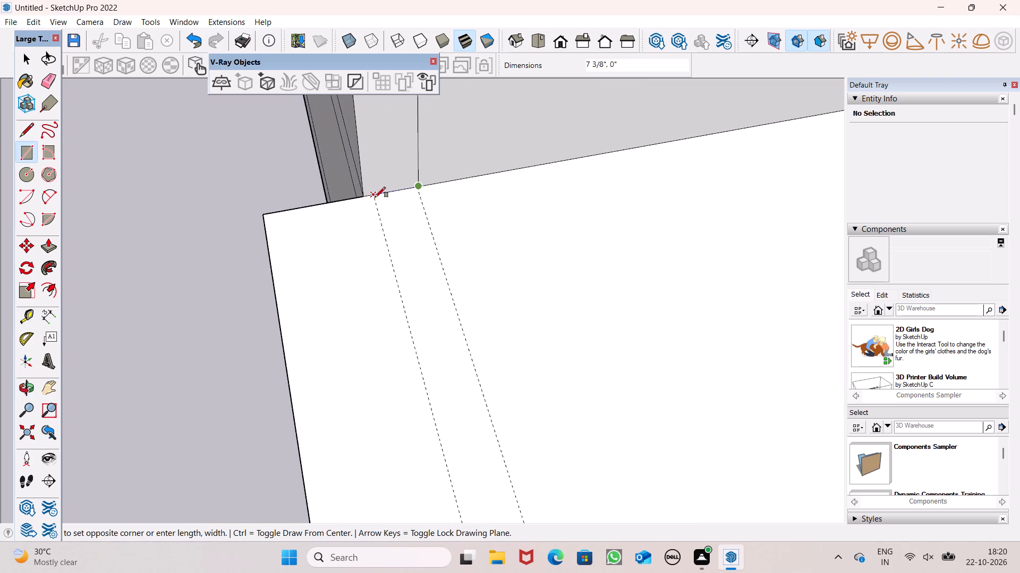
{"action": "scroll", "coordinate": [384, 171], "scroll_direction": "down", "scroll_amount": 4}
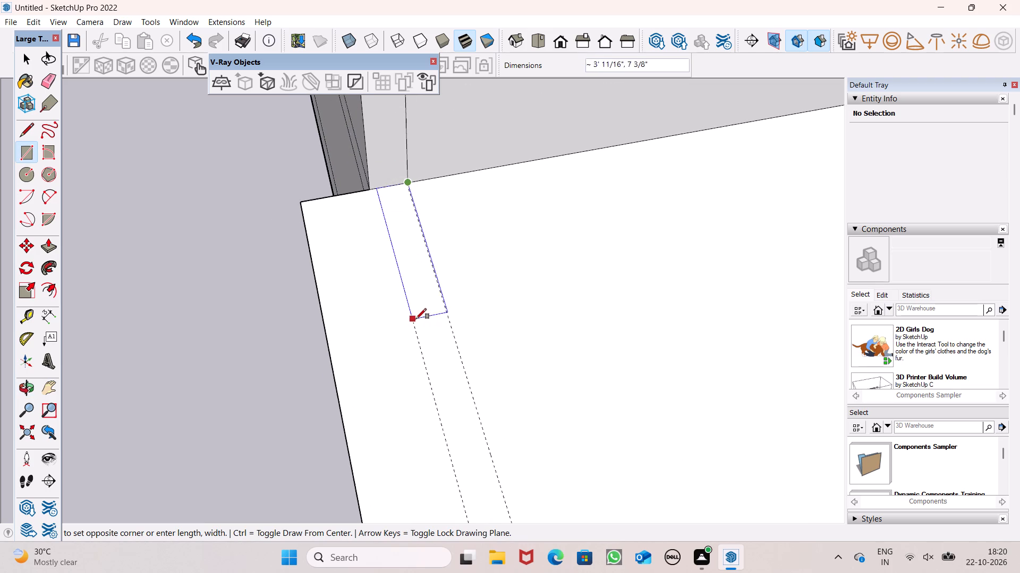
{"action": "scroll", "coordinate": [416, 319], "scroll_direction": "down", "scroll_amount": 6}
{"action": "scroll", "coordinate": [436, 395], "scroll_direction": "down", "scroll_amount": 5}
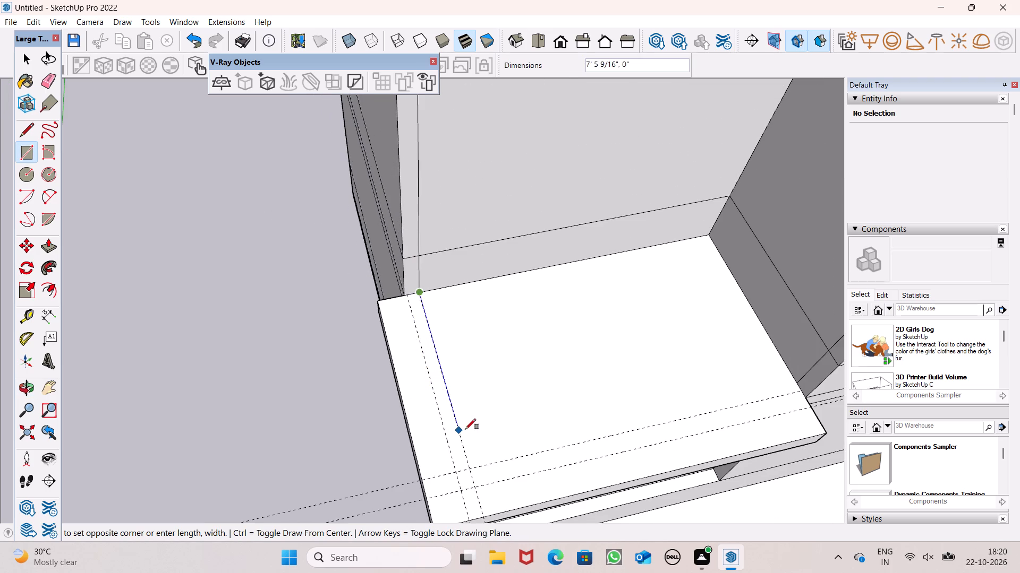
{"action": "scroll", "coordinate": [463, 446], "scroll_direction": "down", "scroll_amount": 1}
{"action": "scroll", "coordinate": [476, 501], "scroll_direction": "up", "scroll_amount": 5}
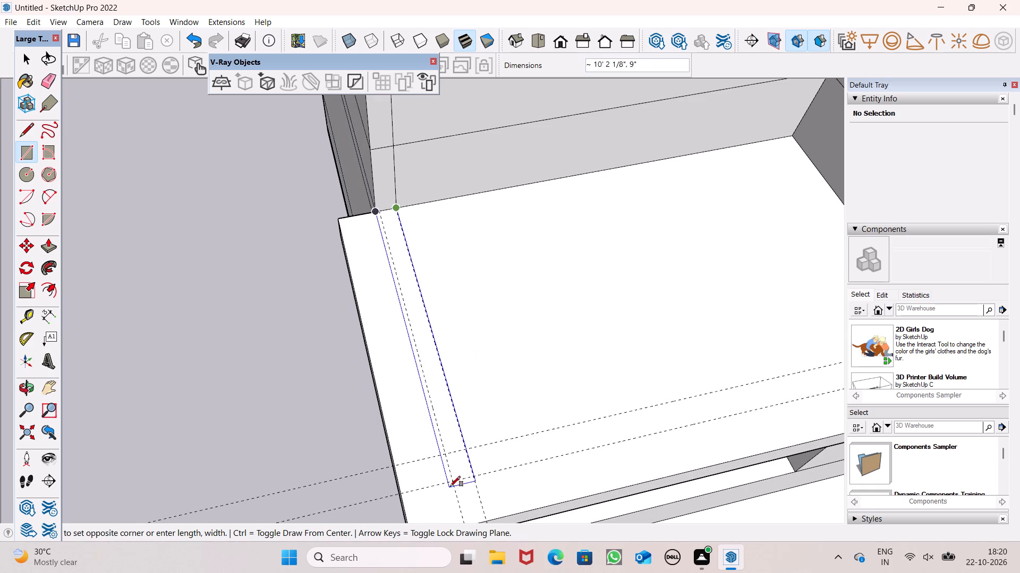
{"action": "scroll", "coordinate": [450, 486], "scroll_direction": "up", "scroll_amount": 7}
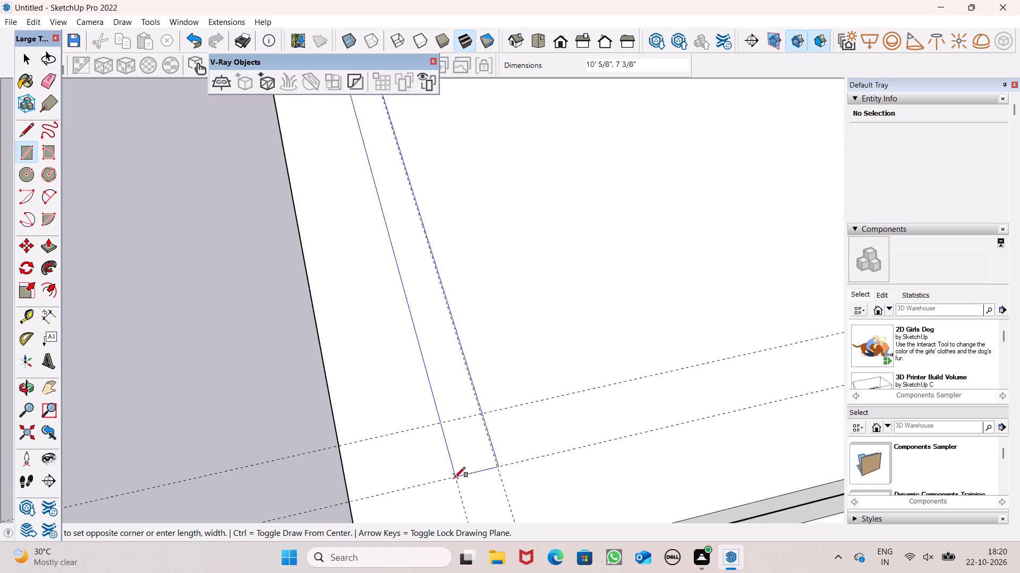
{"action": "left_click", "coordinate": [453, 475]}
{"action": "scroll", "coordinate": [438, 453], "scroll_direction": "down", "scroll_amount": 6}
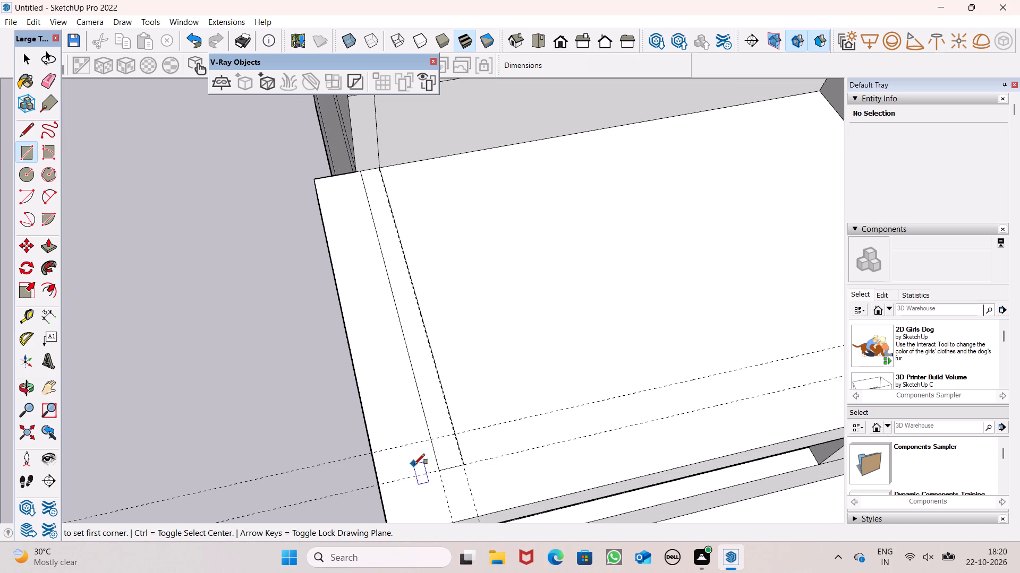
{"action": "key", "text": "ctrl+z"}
Draw a rectangle about 7" by 10' 1" between the two side guides, from the slab's wall edge to the guide nearest the front edge.
{"action": "scroll", "coordinate": [339, 124], "scroll_direction": "up", "scroll_amount": 1}
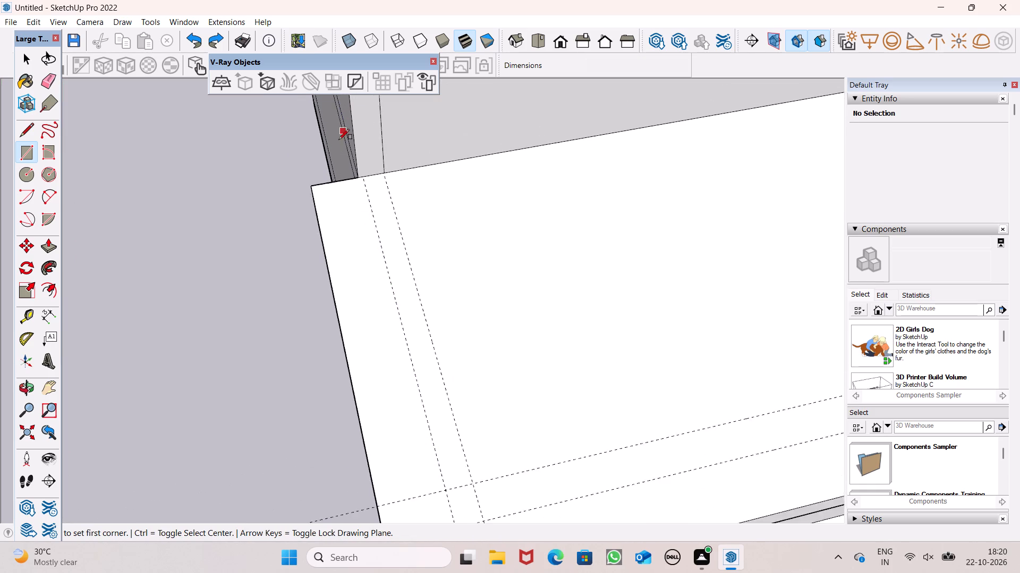
{"action": "scroll", "coordinate": [339, 140], "scroll_direction": "up", "scroll_amount": 3}
{"action": "scroll", "coordinate": [426, 199], "scroll_direction": "up", "scroll_amount": 7}
{"action": "scroll", "coordinate": [331, 197], "scroll_direction": "up", "scroll_amount": 5}
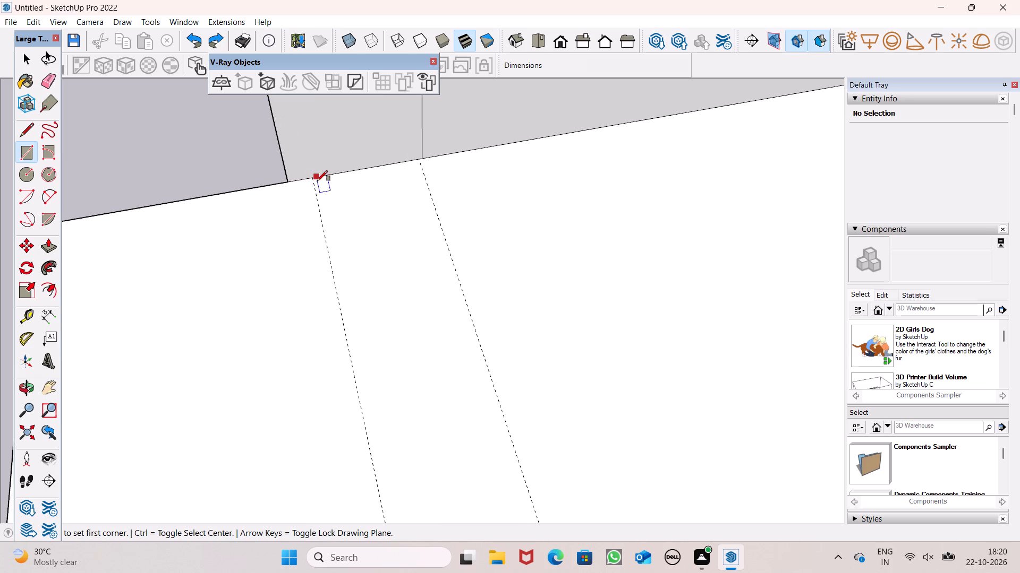
{"action": "left_click", "coordinate": [312, 178]}
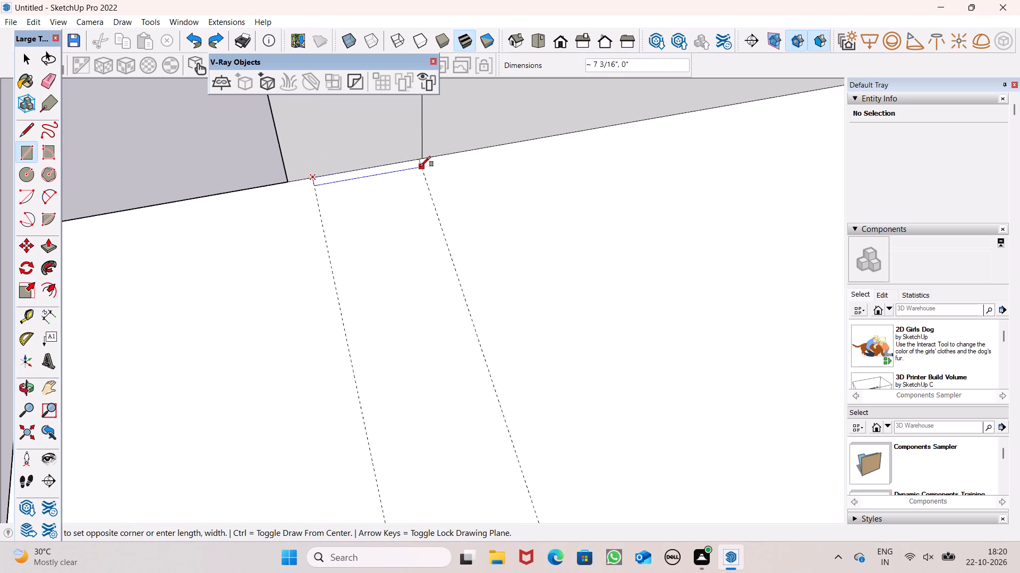
{"action": "left_click", "coordinate": [420, 162]}
{"action": "scroll", "coordinate": [428, 190], "scroll_direction": "down", "scroll_amount": 12}
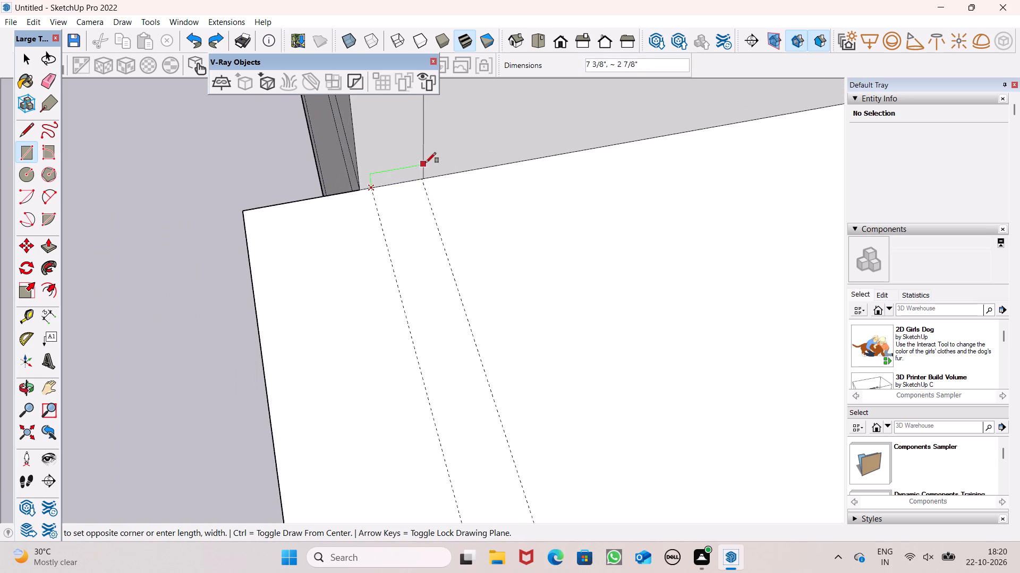
{"action": "scroll", "coordinate": [426, 162], "scroll_direction": "down", "scroll_amount": 7}
{"action": "scroll", "coordinate": [452, 228], "scroll_direction": "down", "scroll_amount": 6}
{"action": "scroll", "coordinate": [395, 196], "scroll_direction": "down", "scroll_amount": 7}
{"action": "scroll", "coordinate": [450, 310], "scroll_direction": "up", "scroll_amount": 7}
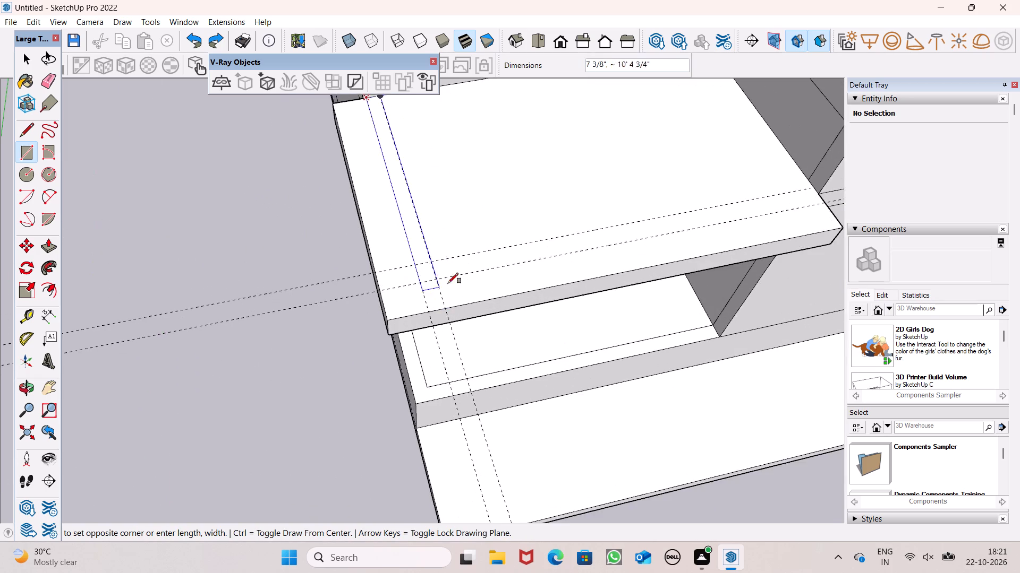
{"action": "scroll", "coordinate": [430, 282], "scroll_direction": "up", "scroll_amount": 15}
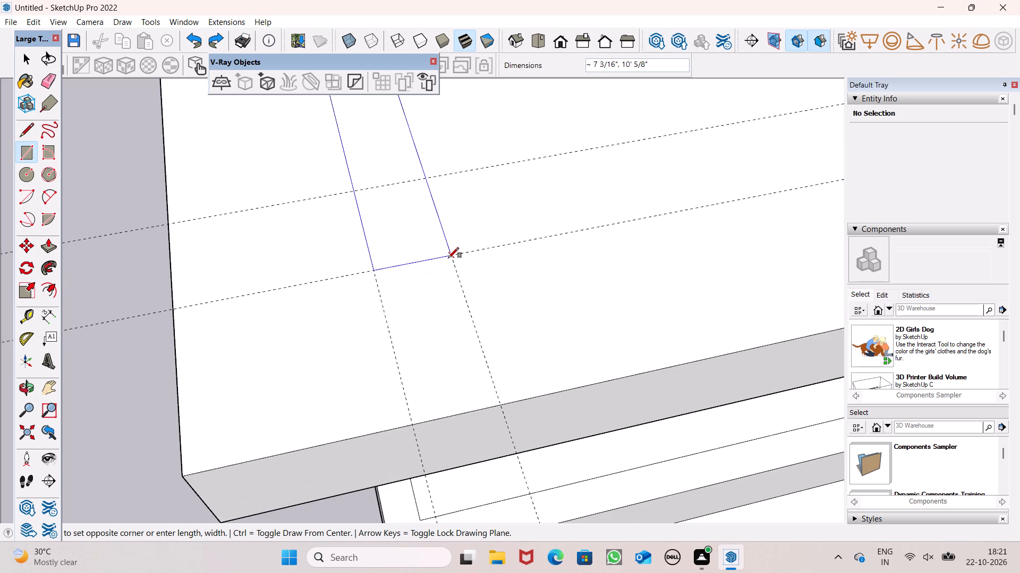
{"action": "left_click", "coordinate": [448, 256]}
{"action": "scroll", "coordinate": [430, 265], "scroll_direction": "down", "scroll_amount": 14}
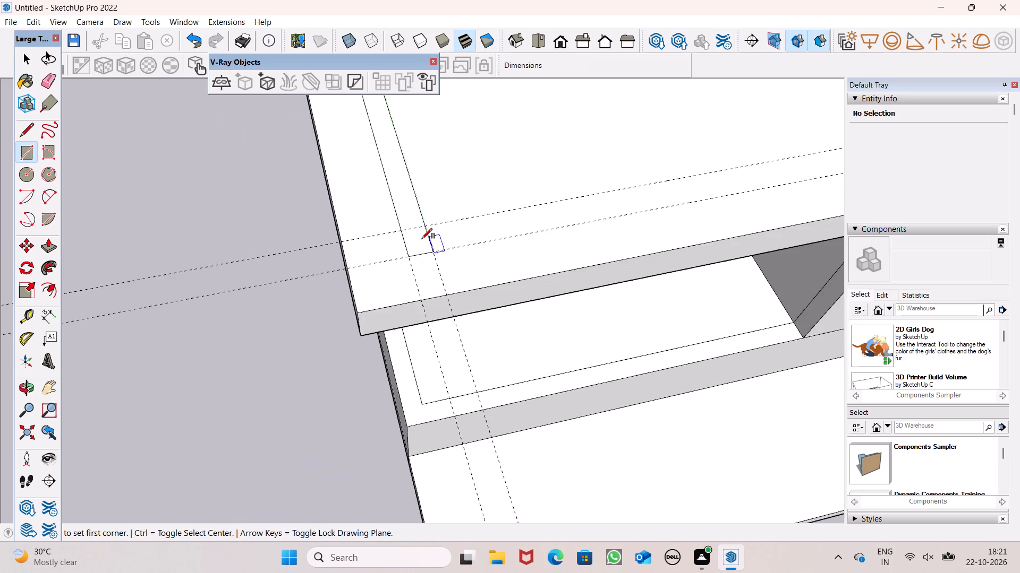
{"action": "scroll", "coordinate": [422, 239], "scroll_direction": "down", "scroll_amount": 4}
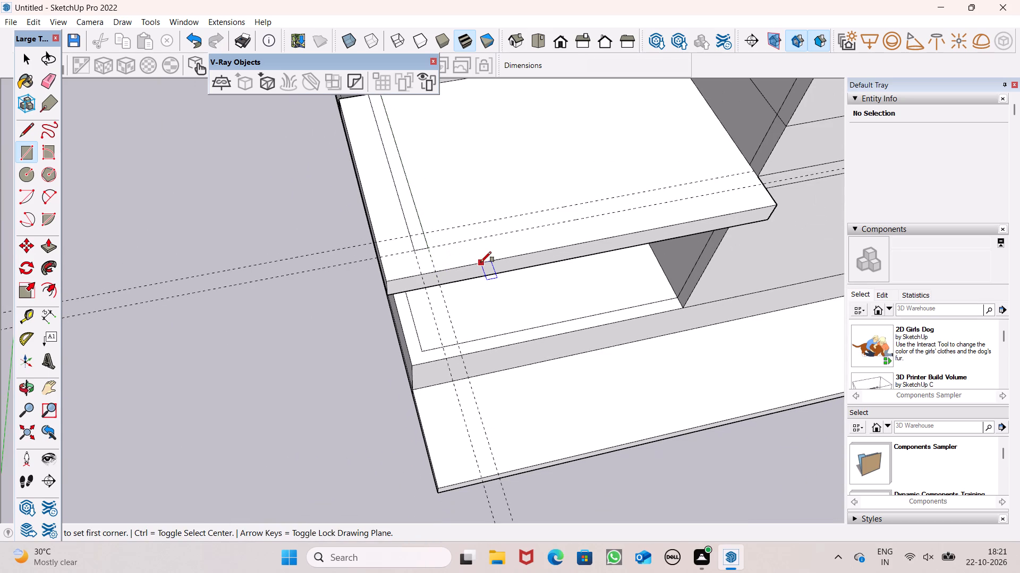
Draw a rectangle about 10" by 16' 1" between the two front guides, from the outer side guide to the slab's far end.
{"action": "scroll", "coordinate": [475, 263], "scroll_direction": "up", "scroll_amount": 5}
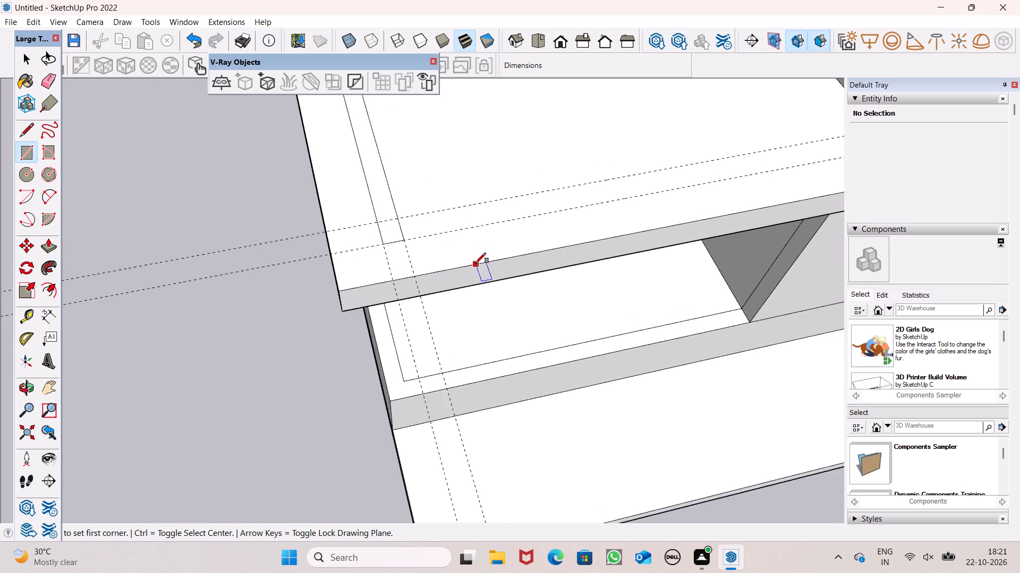
{"action": "middle_click_drag", "start_coordinate": [453, 291], "coordinate": [423, 326]}
{"action": "scroll", "coordinate": [413, 304], "scroll_direction": "down", "scroll_amount": 5}
{"action": "left_click", "coordinate": [378, 277]}
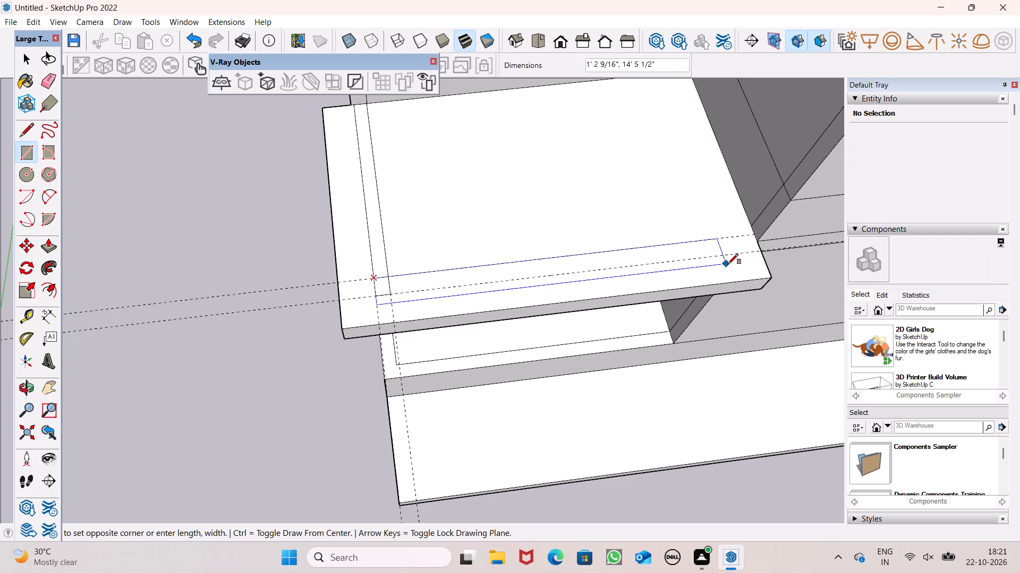
{"action": "left_click", "coordinate": [762, 251]}
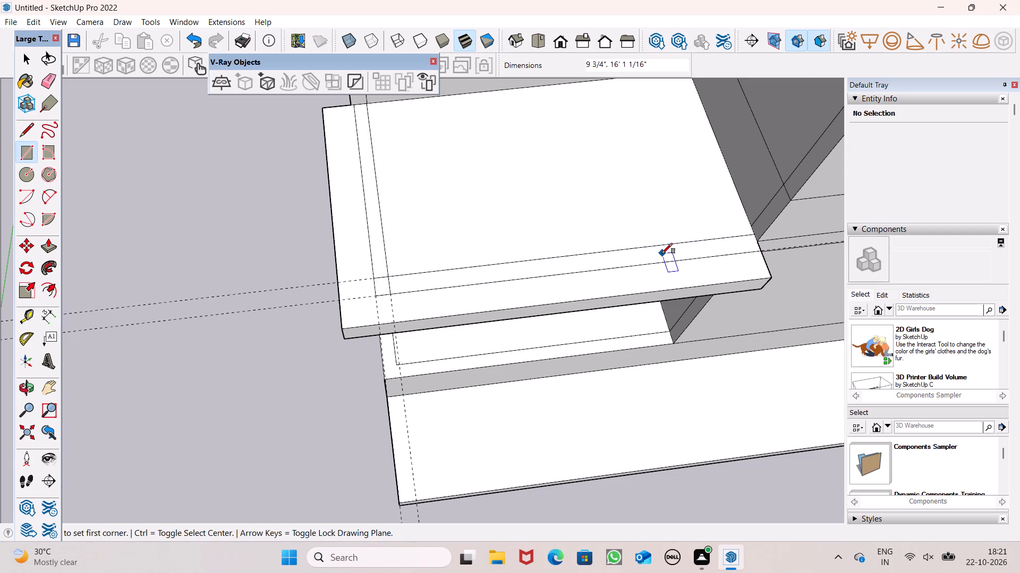
{"action": "key", "text": "space"}
{"action": "scroll", "coordinate": [554, 276], "scroll_direction": "down", "scroll_amount": 6}
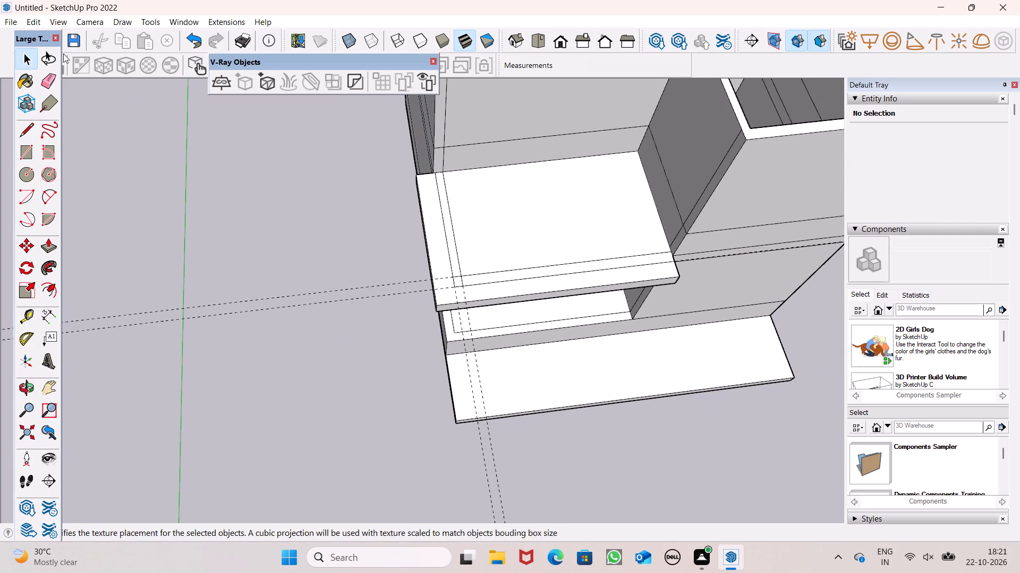
Erase both pairs of guides from the overhanging slab.
{"action": "left_click", "coordinate": [51, 83]}
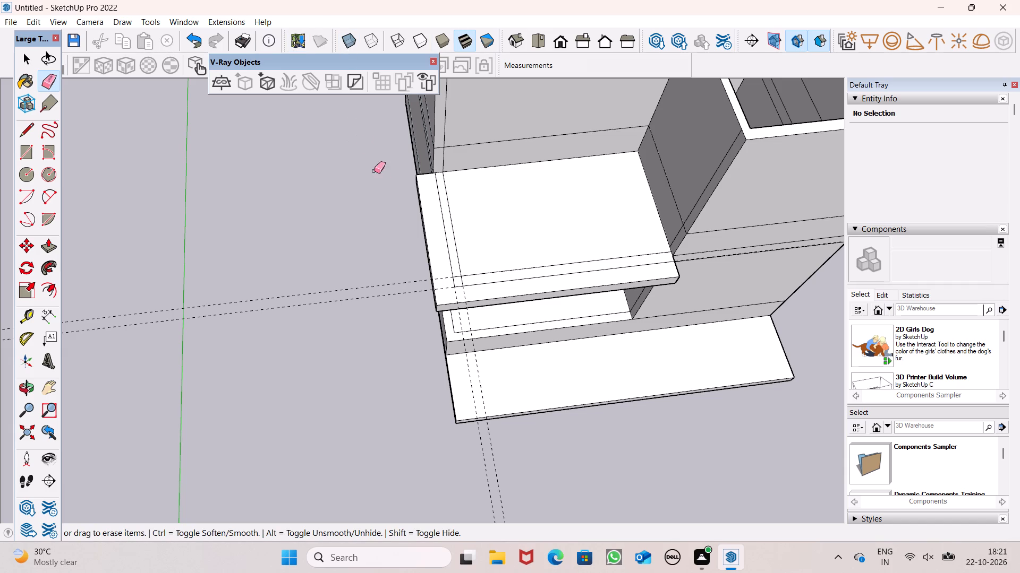
{"action": "left_click_drag", "start_coordinate": [380, 192], "coordinate": [406, 283]}
{"action": "left_click_drag", "start_coordinate": [405, 284], "coordinate": [393, 310]}
{"action": "left_click_drag", "start_coordinate": [545, 483], "coordinate": [484, 496]}
Erase the short overlapping lines at the slab's corner so the side and front strips join into one L-shaped face.
{"action": "scroll", "coordinate": [450, 293], "scroll_direction": "up", "scroll_amount": 10}
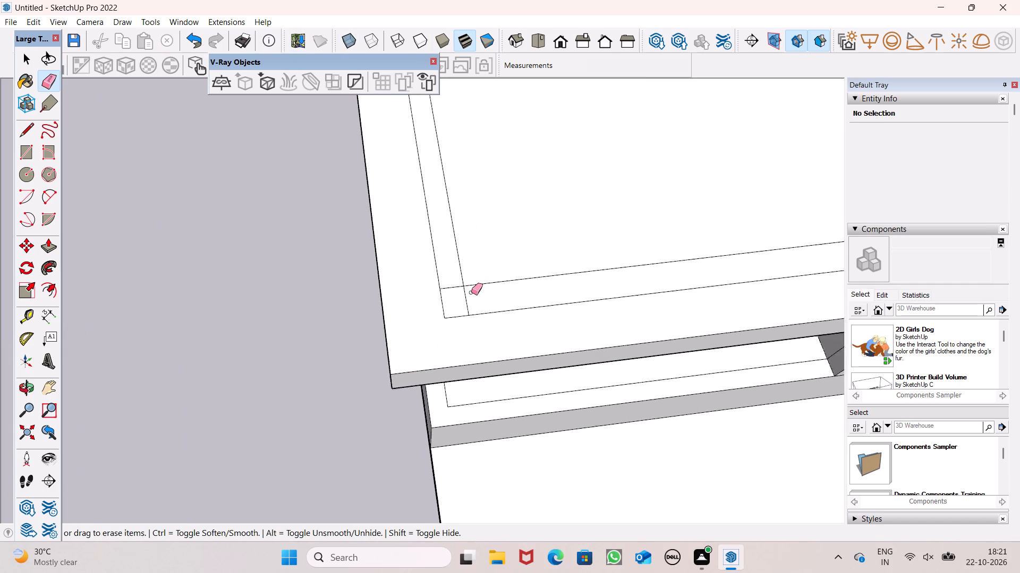
{"action": "scroll", "coordinate": [471, 292], "scroll_direction": "up", "scroll_amount": 2}
{"action": "left_click_drag", "start_coordinate": [449, 285], "coordinate": [477, 306]}
{"action": "scroll", "coordinate": [445, 292], "scroll_direction": "down", "scroll_amount": 11}
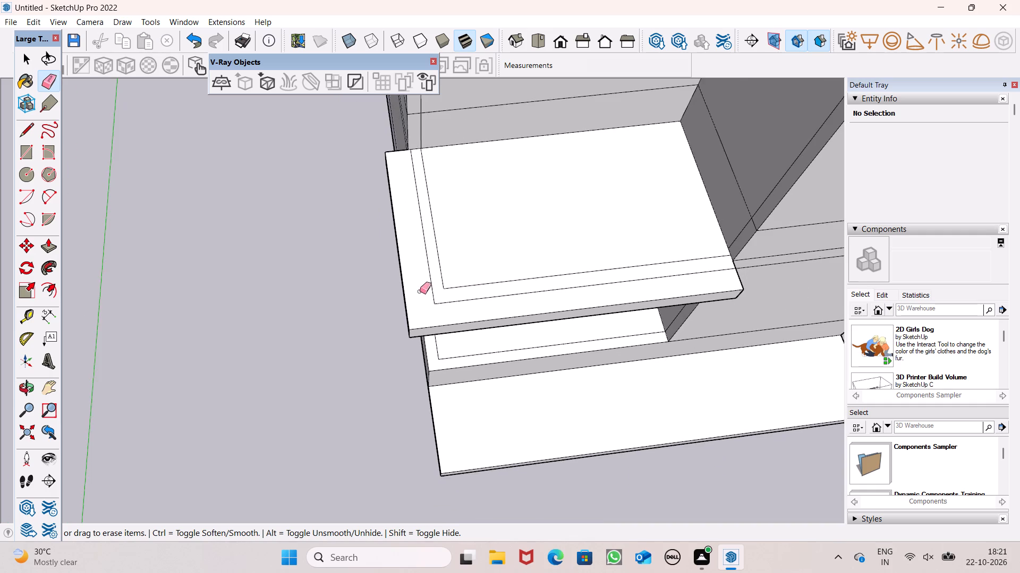
{"action": "middle_click_drag", "start_coordinate": [422, 257], "coordinate": [460, 186]}
{"action": "key", "text": "space"}
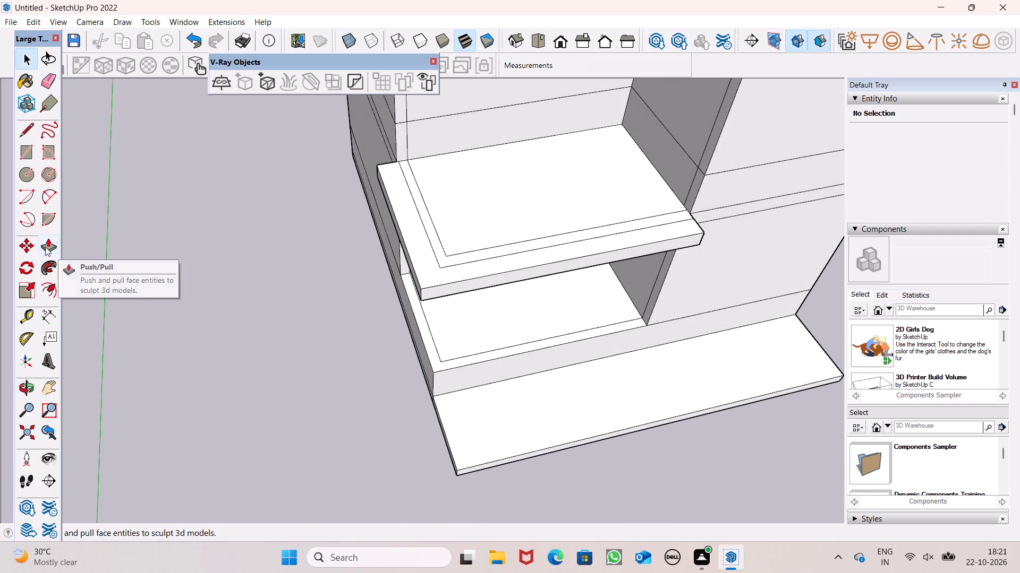
Push/Pull the L-shaped border strip on the overhanging slab up 3' to form a parapet.
{"action": "left_click", "coordinate": [45, 247]}
{"action": "scroll", "coordinate": [269, 230], "scroll_direction": "up", "scroll_amount": 1}
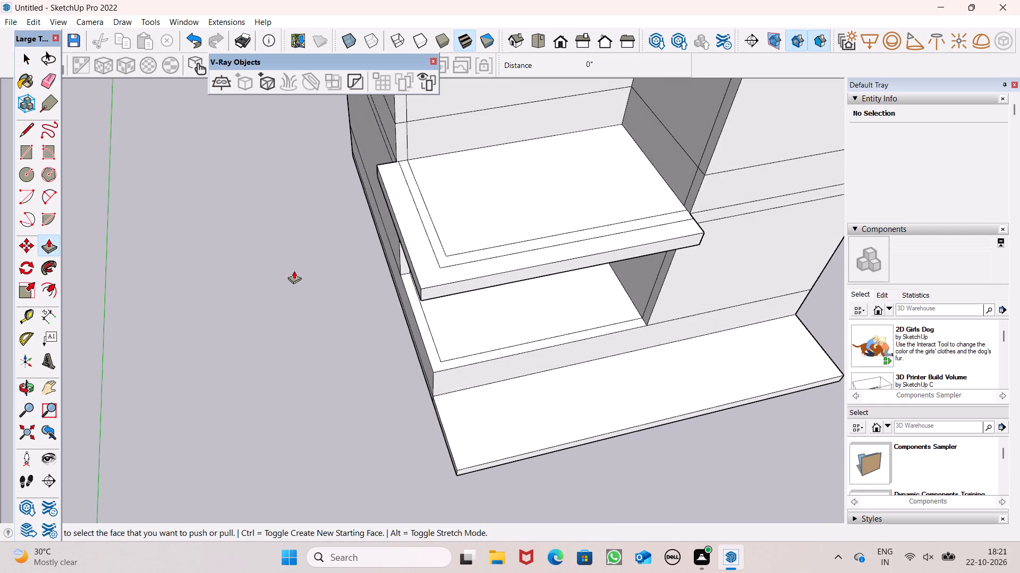
{"action": "scroll", "coordinate": [328, 235], "scroll_direction": "down", "scroll_amount": 4}
{"action": "scroll", "coordinate": [389, 202], "scroll_direction": "up", "scroll_amount": 4}
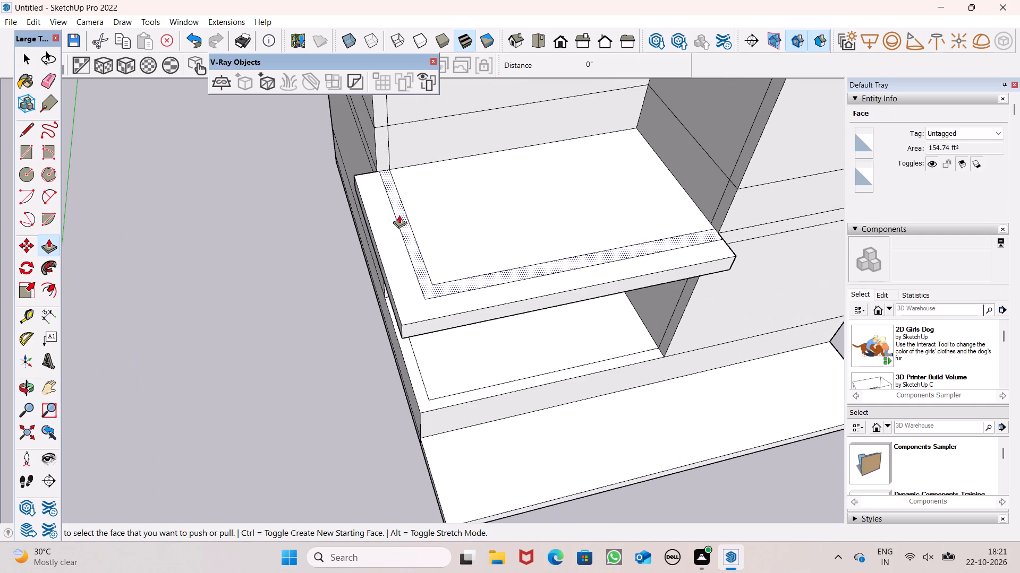
{"action": "left_click_drag", "start_coordinate": [403, 216], "coordinate": [401, 175]}
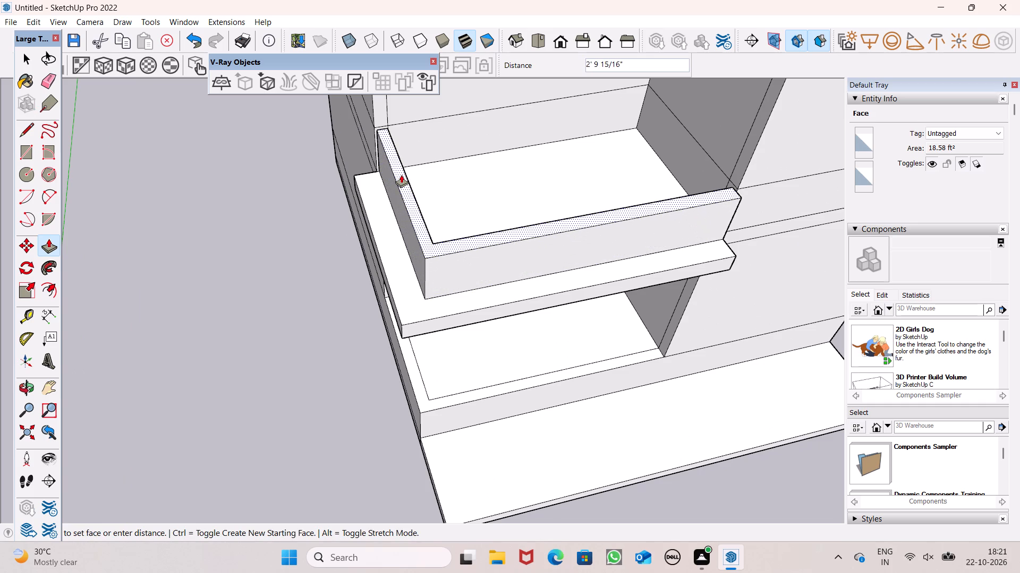
{"action": "left_click_drag", "start_coordinate": [401, 175], "coordinate": [423, 154]}
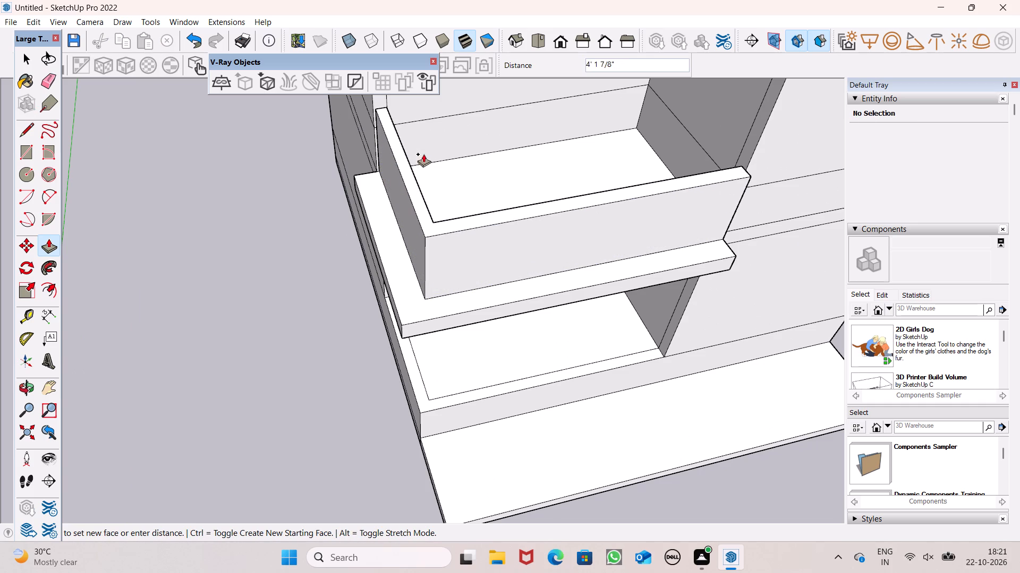
{"action": "left_click_drag", "start_coordinate": [423, 154], "coordinate": [468, 111]}
{"action": "scroll", "coordinate": [346, 212], "scroll_direction": "down", "scroll_amount": 2}
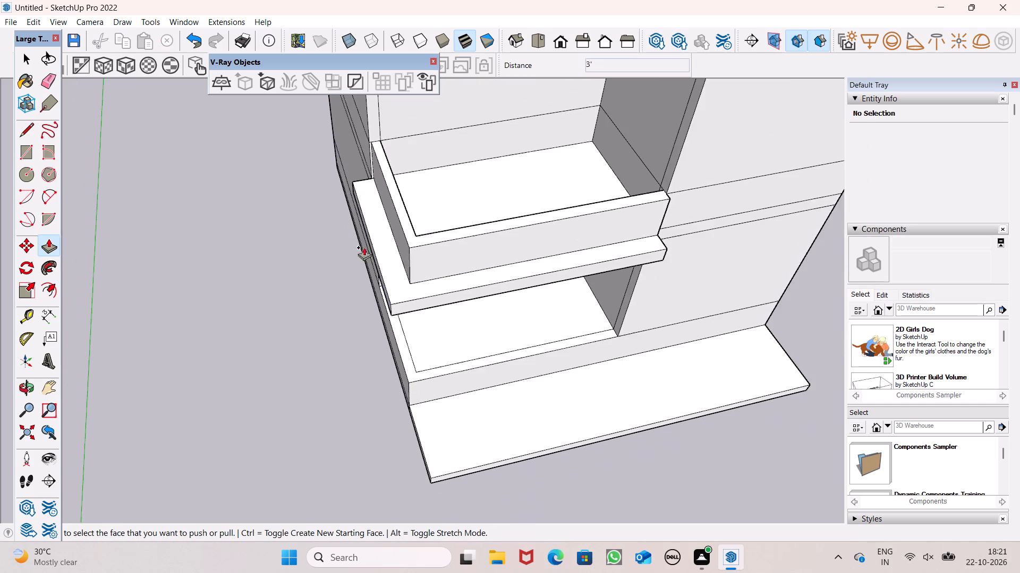
Examine the parapet and the building's front from above and from lower angles.
{"action": "middle_click_drag", "start_coordinate": [420, 279], "coordinate": [345, 211]}
{"action": "scroll", "coordinate": [367, 240], "scroll_direction": "down", "scroll_amount": 3}
{"action": "scroll", "coordinate": [240, 225], "scroll_direction": "down", "scroll_amount": 4}
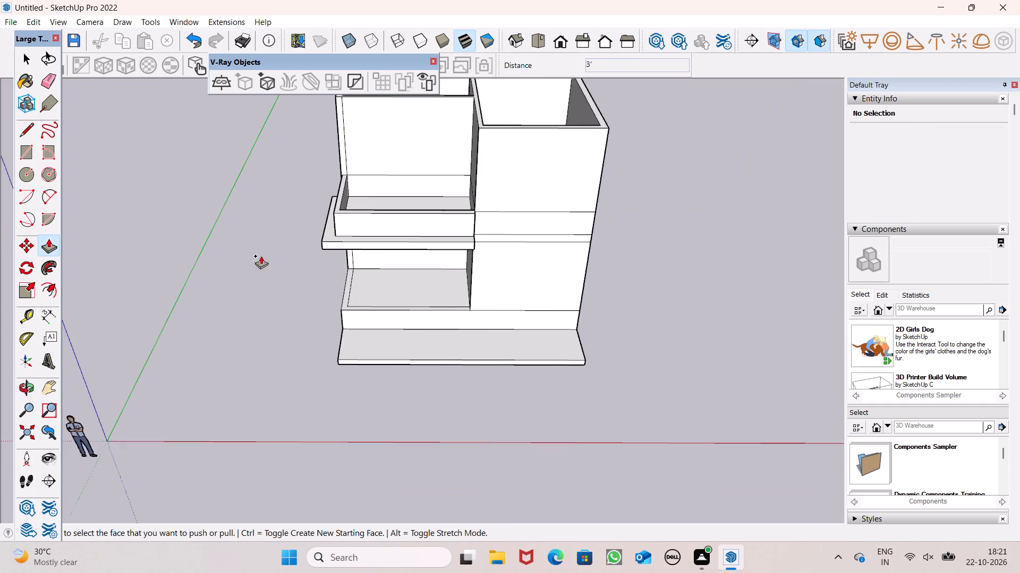
{"action": "middle_click_drag", "start_coordinate": [272, 257], "coordinate": [250, 355]}
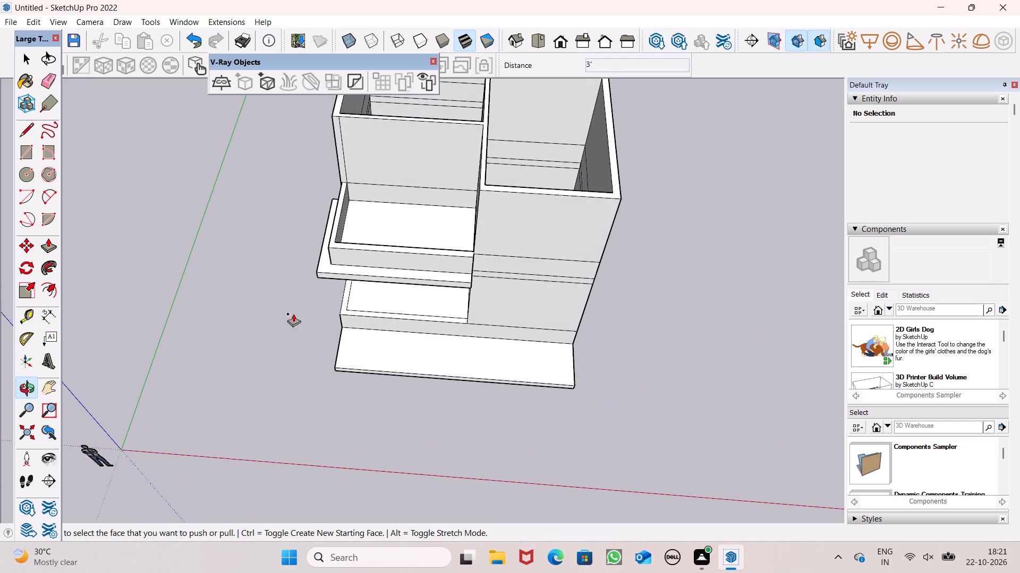
{"action": "scroll", "coordinate": [409, 237], "scroll_direction": "down", "scroll_amount": 7}
{"action": "middle_click_drag", "start_coordinate": [404, 256], "coordinate": [392, 325]}
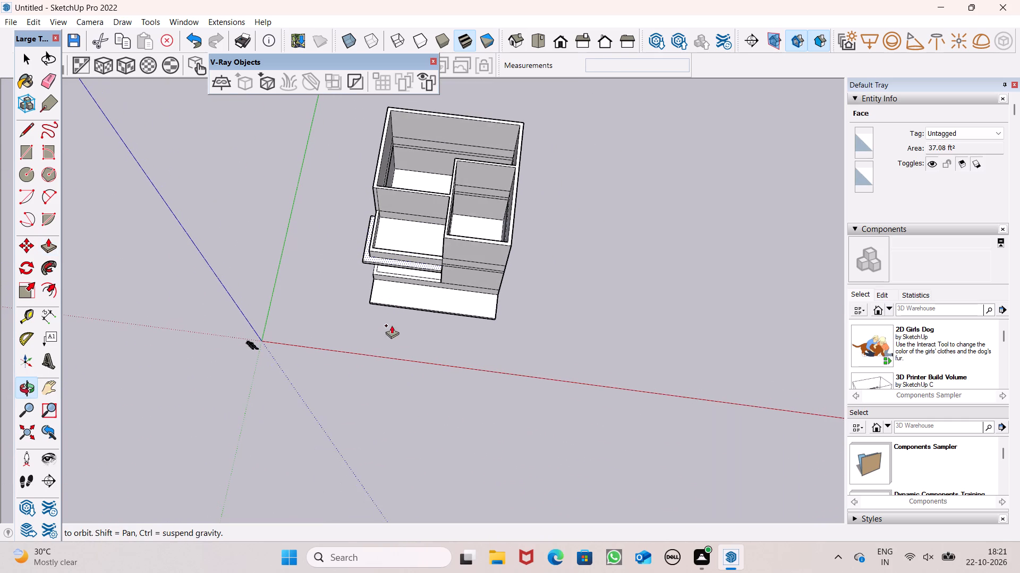
{"action": "middle_click_drag", "start_coordinate": [392, 325], "coordinate": [390, 325]}
{"action": "scroll", "coordinate": [370, 283], "scroll_direction": "up", "scroll_amount": 7}
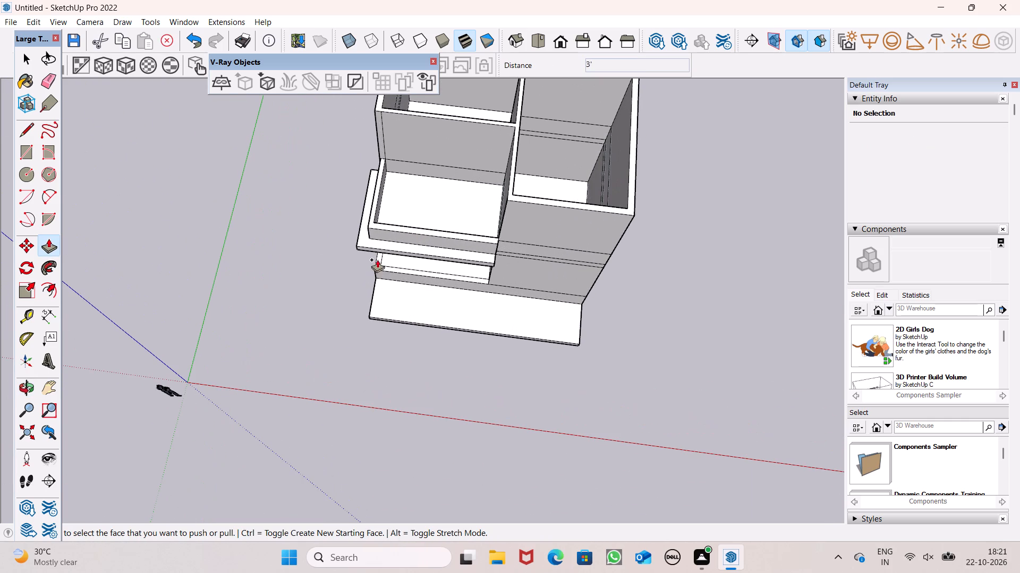
{"action": "scroll", "coordinate": [377, 261], "scroll_direction": "up", "scroll_amount": 4}
{"action": "scroll", "coordinate": [381, 250], "scroll_direction": "down", "scroll_amount": 5}
{"action": "middle_click_drag", "start_coordinate": [386, 250], "coordinate": [413, 174]}
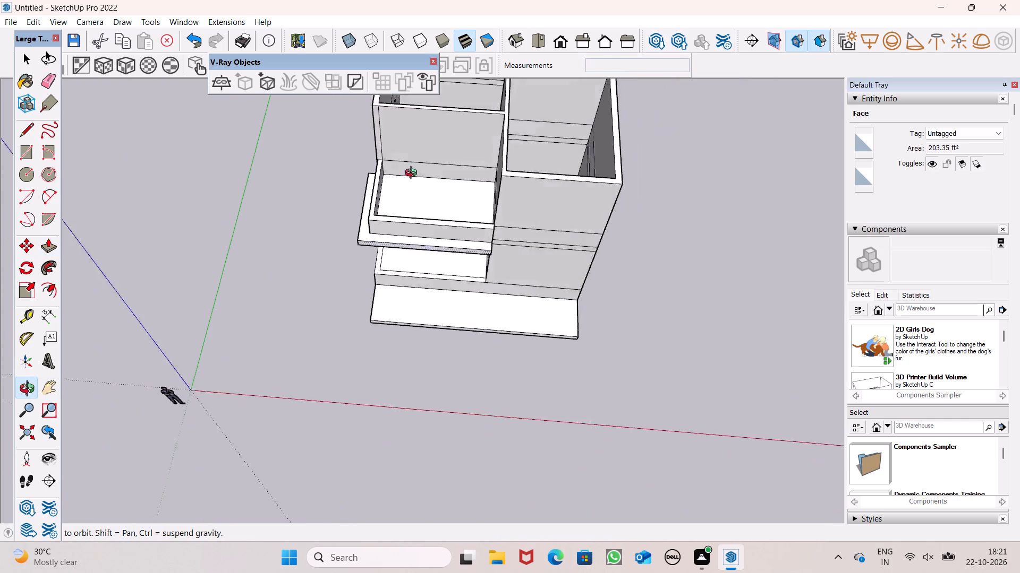
{"action": "middle_click_drag", "start_coordinate": [413, 174], "coordinate": [450, 95]}
{"action": "scroll", "coordinate": [396, 130], "scroll_direction": "up", "scroll_amount": 5}
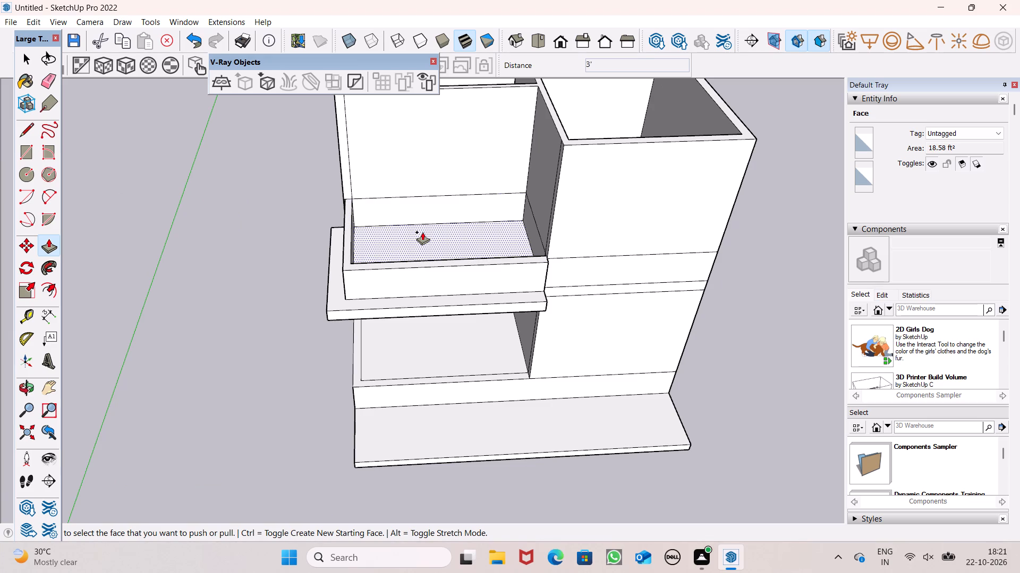
{"action": "scroll", "coordinate": [422, 232], "scroll_direction": "down", "scroll_amount": 1}
{"action": "scroll", "coordinate": [361, 230], "scroll_direction": "up", "scroll_amount": 4}
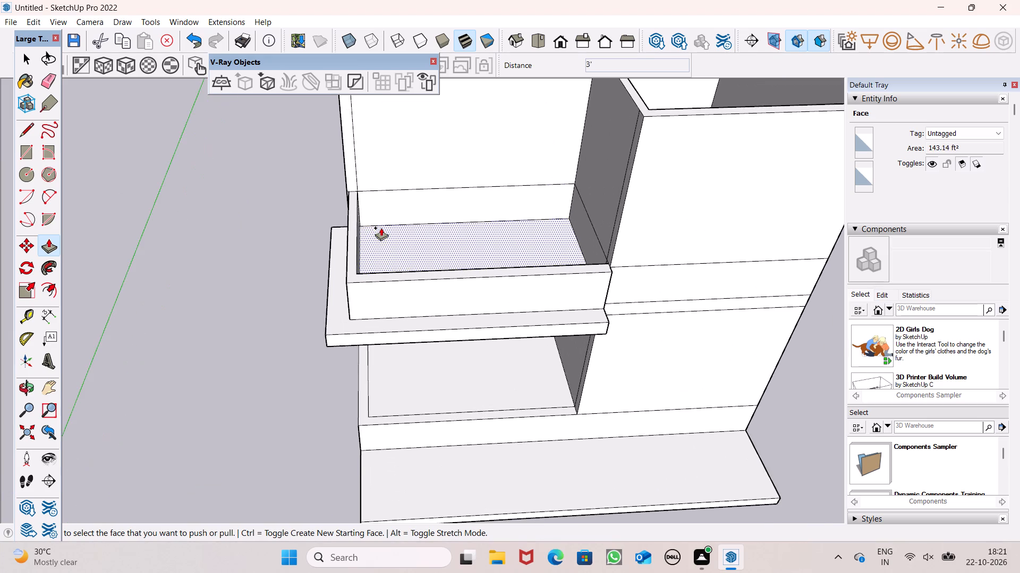
Draw a line across the parapet's top at the corner, from the inner corner to the outer side edge, separating front and side sections.
{"action": "key", "text": "space"}
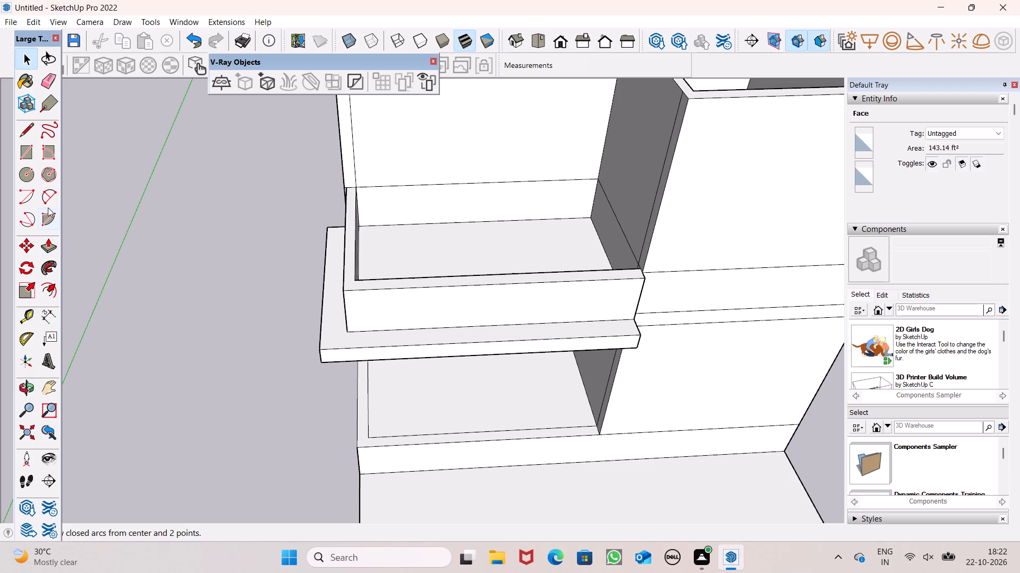
{"action": "left_click", "coordinate": [24, 129]}
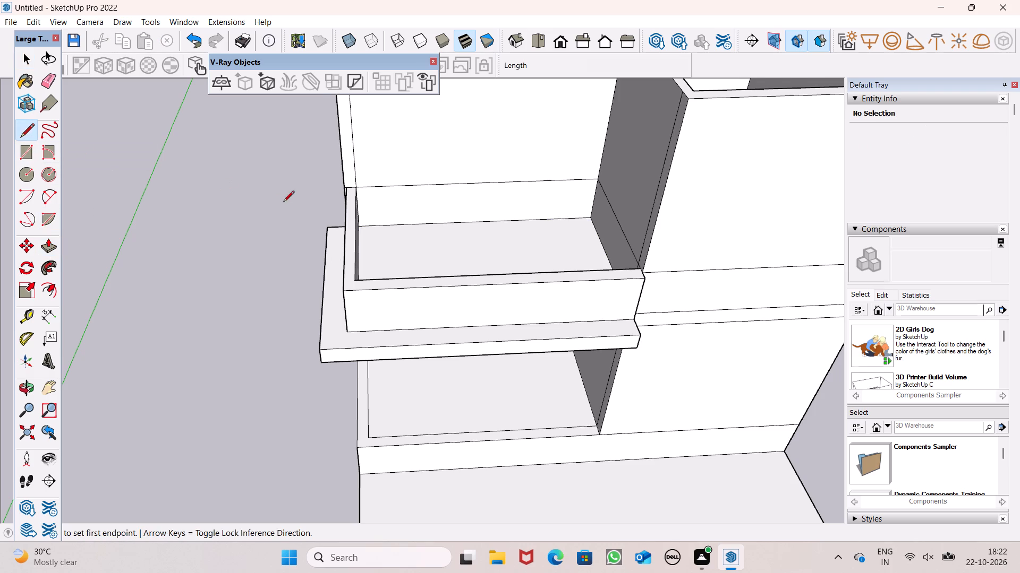
{"action": "scroll", "coordinate": [284, 204], "scroll_direction": "down", "scroll_amount": 1}
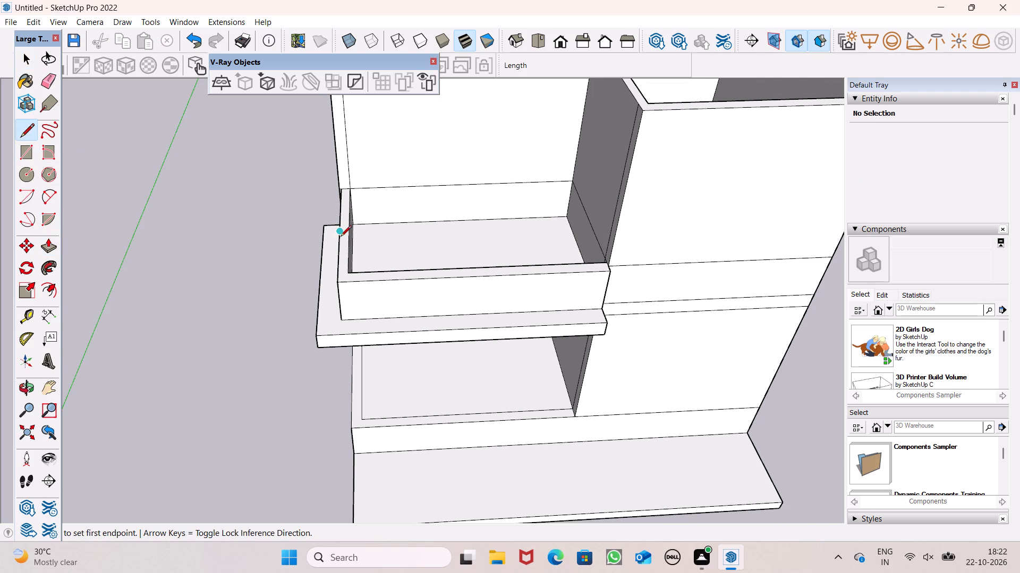
{"action": "scroll", "coordinate": [341, 237], "scroll_direction": "down", "scroll_amount": 1}
{"action": "scroll", "coordinate": [322, 263], "scroll_direction": "up", "scroll_amount": 4}
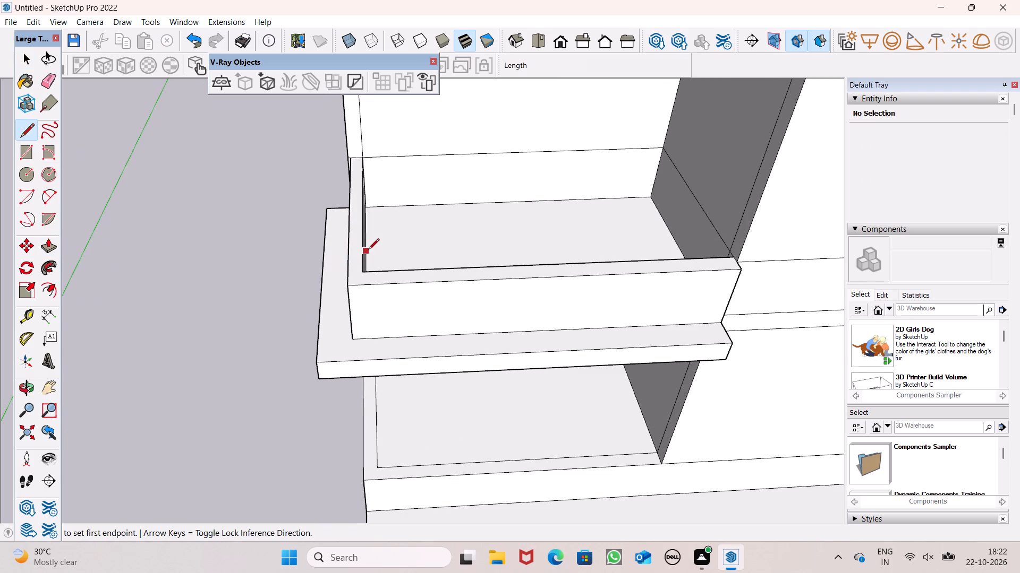
{"action": "scroll", "coordinate": [368, 250], "scroll_direction": "up", "scroll_amount": 6}
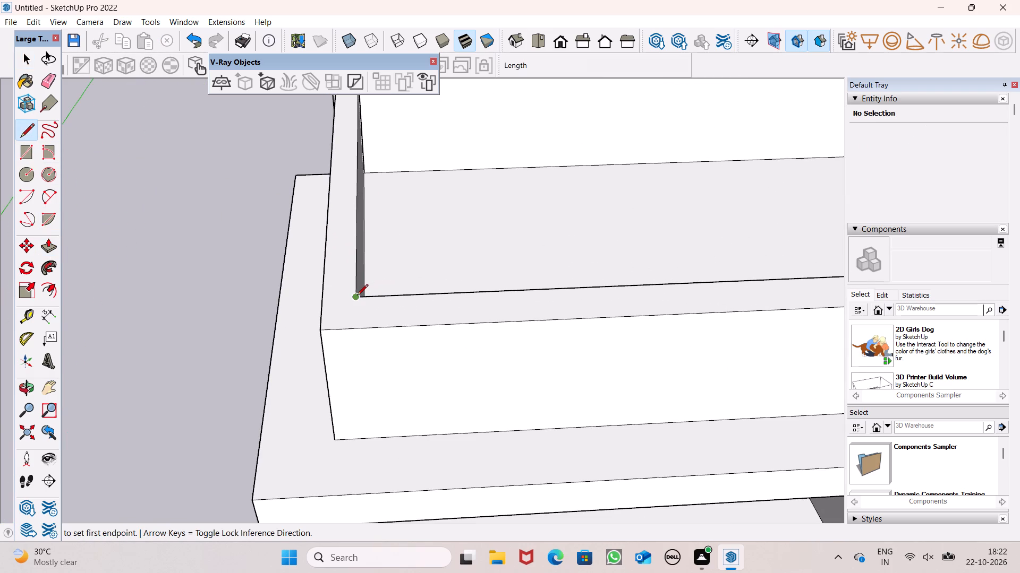
{"action": "left_click", "coordinate": [357, 296]}
{"action": "scroll", "coordinate": [369, 295], "scroll_direction": "down", "scroll_amount": 1}
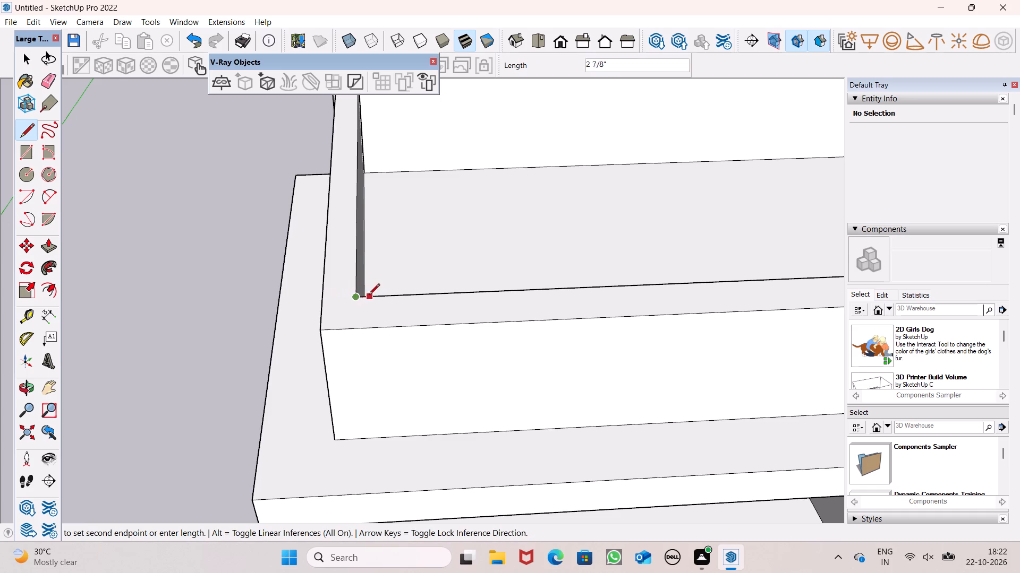
{"action": "scroll", "coordinate": [369, 296], "scroll_direction": "down", "scroll_amount": 2}
{"action": "left_click", "coordinate": [339, 293]}
{"action": "key", "text": "space"}
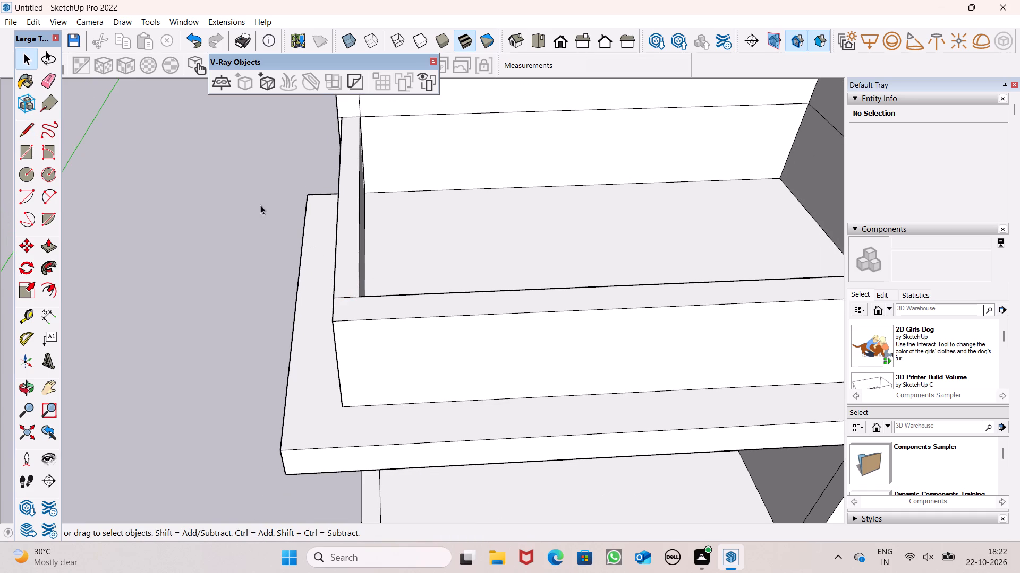
{"action": "scroll", "coordinate": [234, 177], "scroll_direction": "down", "scroll_amount": 4}
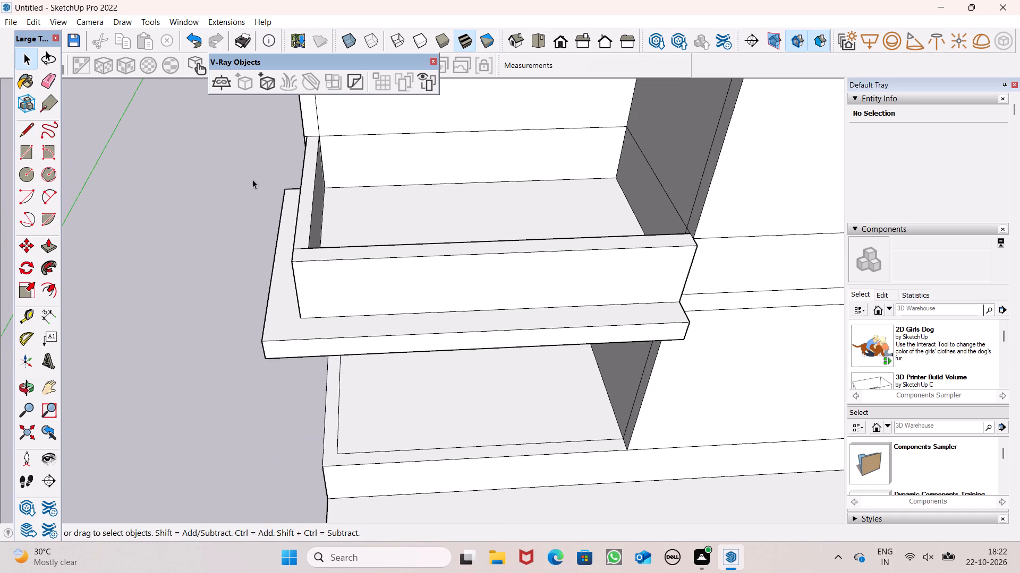
{"action": "scroll", "coordinate": [252, 179], "scroll_direction": "down", "scroll_amount": 1}
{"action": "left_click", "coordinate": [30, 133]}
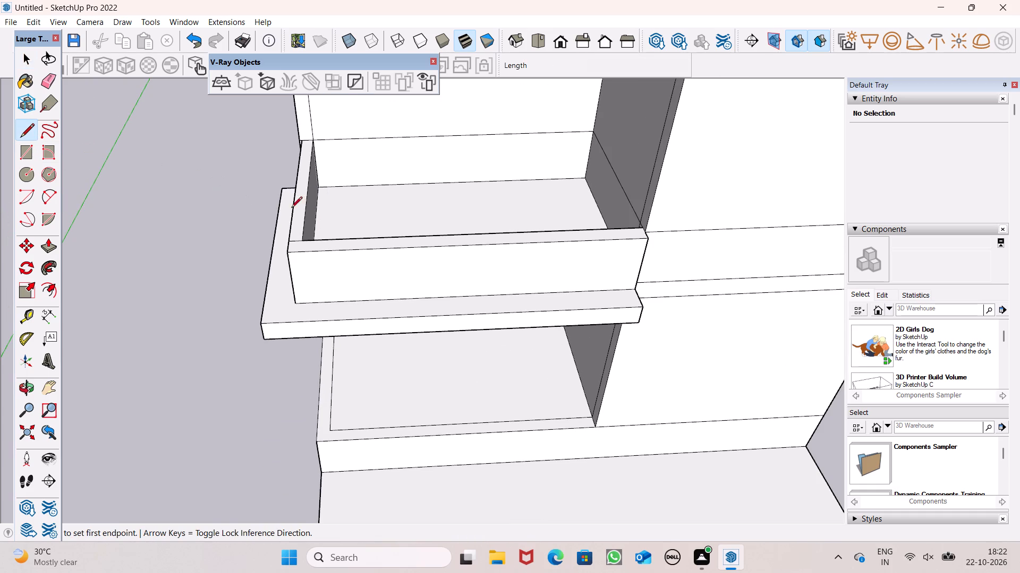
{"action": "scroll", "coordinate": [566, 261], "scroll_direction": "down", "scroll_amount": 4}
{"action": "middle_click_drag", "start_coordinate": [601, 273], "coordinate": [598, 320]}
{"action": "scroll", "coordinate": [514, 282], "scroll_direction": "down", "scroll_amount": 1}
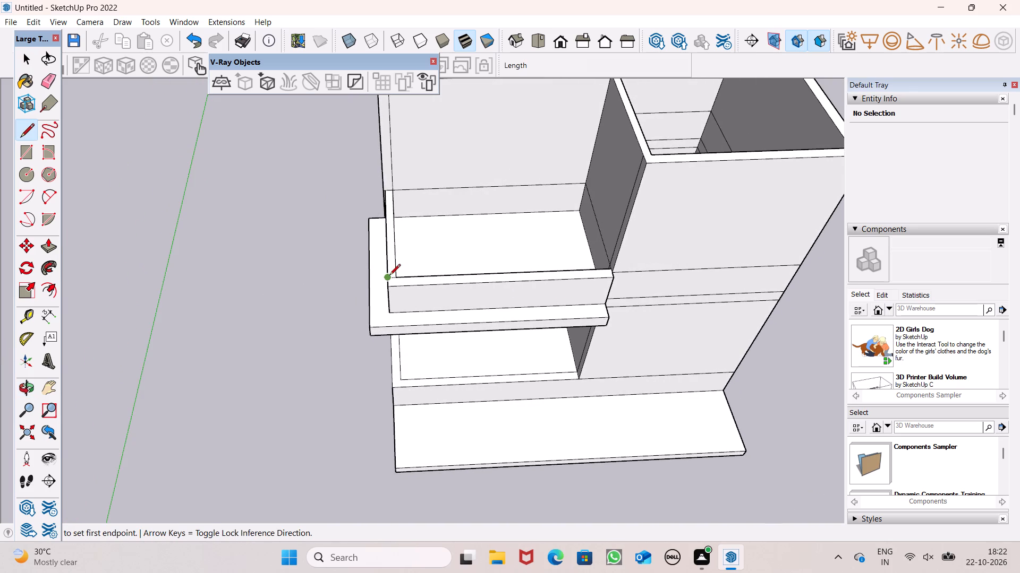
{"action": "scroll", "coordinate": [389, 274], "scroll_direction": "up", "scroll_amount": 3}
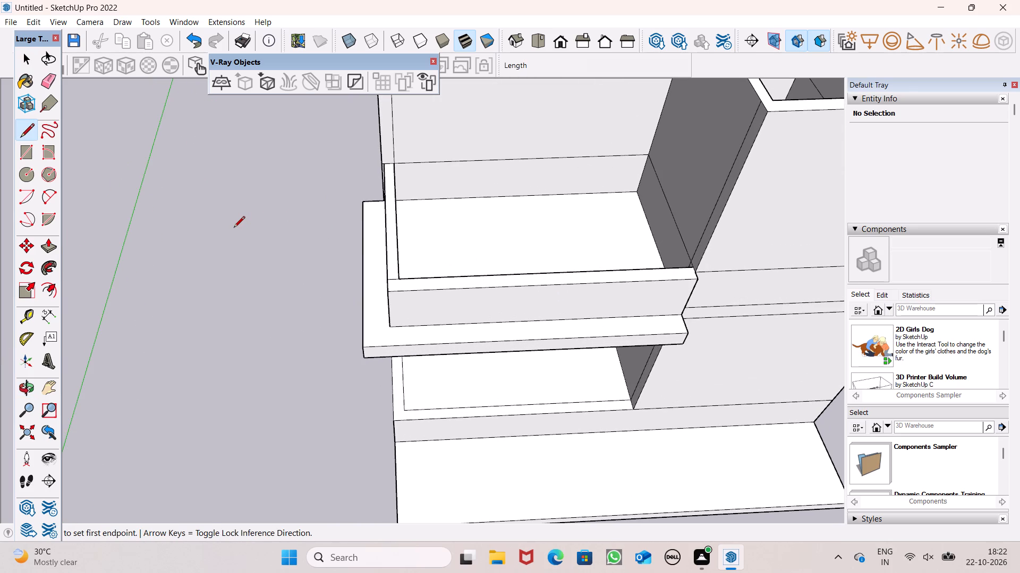
Push/Pull the top of the parapet's front section up 2'.
{"action": "left_click_drag", "start_coordinate": [46, 251], "coordinate": [61, 252]}
{"action": "left_click", "coordinate": [48, 246]}
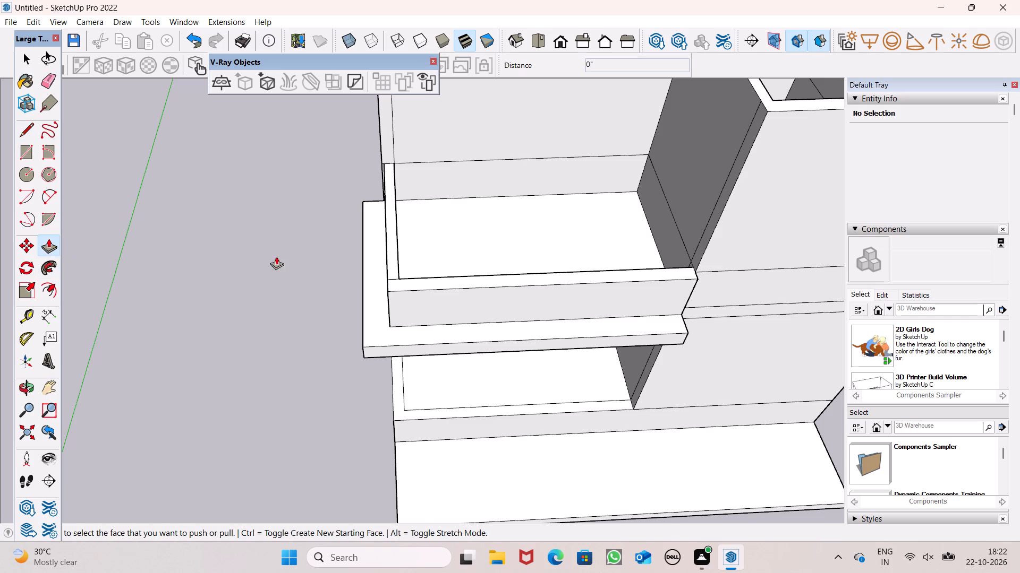
{"action": "left_click_drag", "start_coordinate": [418, 279], "coordinate": [424, 257]}
{"action": "key", "text": "2"}
{"action": "key", "text": "apostrophe"}
{"action": "key", "text": "Return"}
Push/Pull the top of the parapet's side section up level with the raised front section.
{"action": "scroll", "coordinate": [420, 255], "scroll_direction": "down", "scroll_amount": 1}
{"action": "middle_click_drag", "start_coordinate": [385, 256], "coordinate": [529, 253]}
{"action": "scroll", "coordinate": [419, 247], "scroll_direction": "up", "scroll_amount": 4}
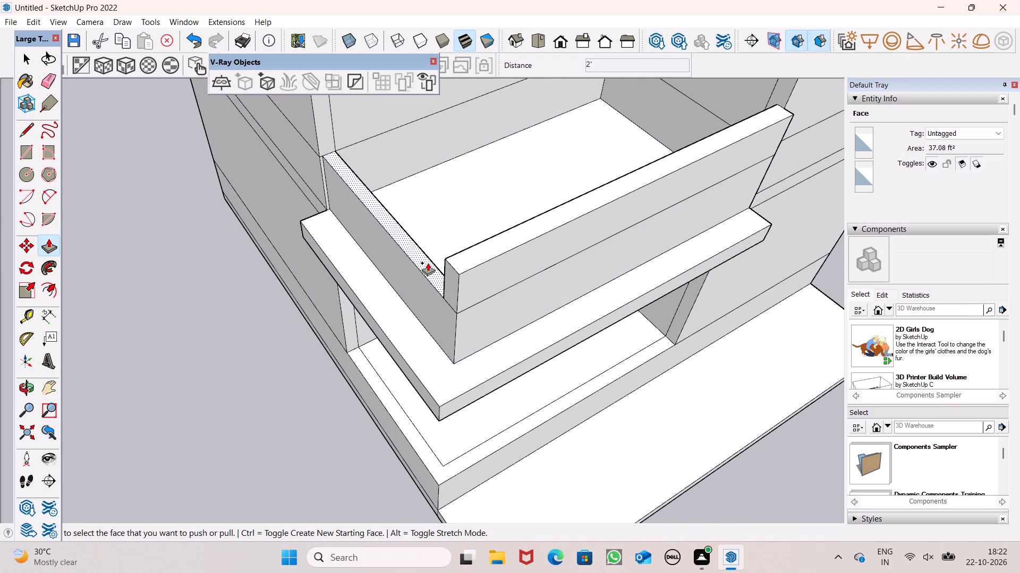
{"action": "left_click_drag", "start_coordinate": [430, 266], "coordinate": [458, 262]}
{"action": "scroll", "coordinate": [430, 259], "scroll_direction": "down", "scroll_amount": 5}
{"action": "middle_click_drag", "start_coordinate": [524, 290], "coordinate": [523, 290]}
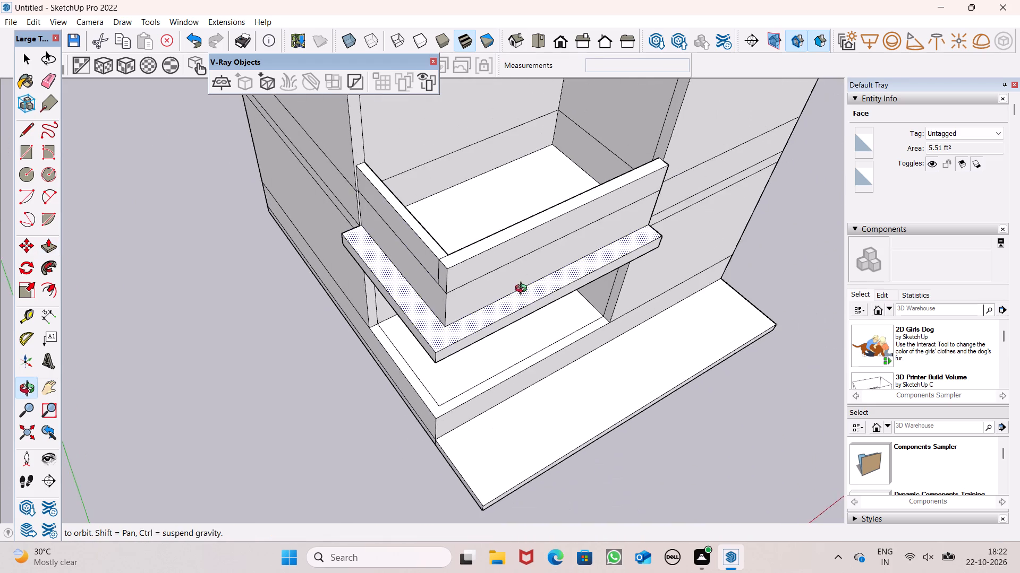
Draw a line across the front parapet's top near the corner and continue it 2' down the outer face.
{"action": "middle_click_drag", "start_coordinate": [523, 290], "coordinate": [399, 289]}
{"action": "scroll", "coordinate": [346, 238], "scroll_direction": "down", "scroll_amount": 5}
{"action": "middle_click_drag", "start_coordinate": [389, 248], "coordinate": [387, 185]}
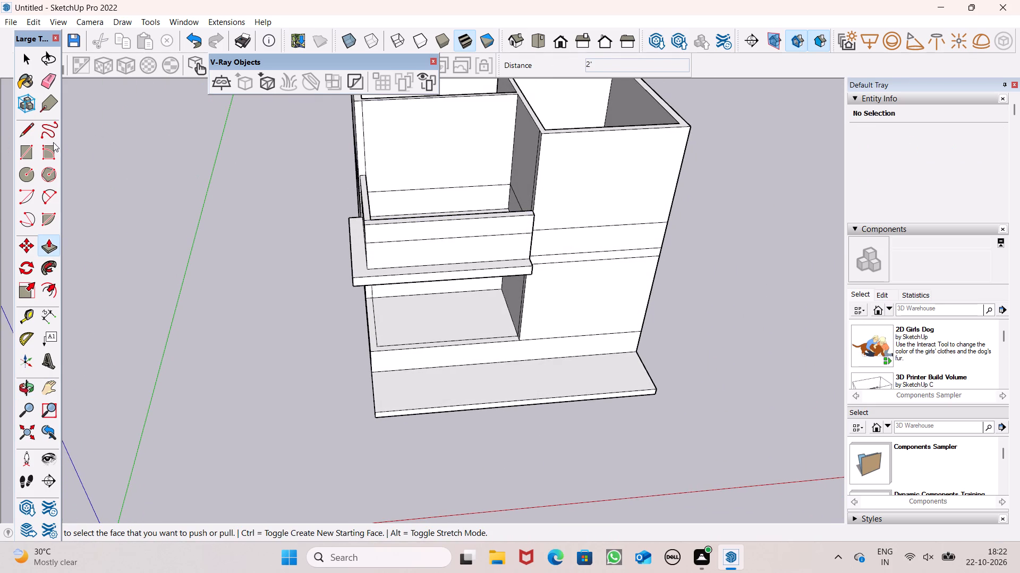
{"action": "left_click", "coordinate": [22, 133]}
{"action": "middle_click_drag", "start_coordinate": [398, 221], "coordinate": [390, 237]}
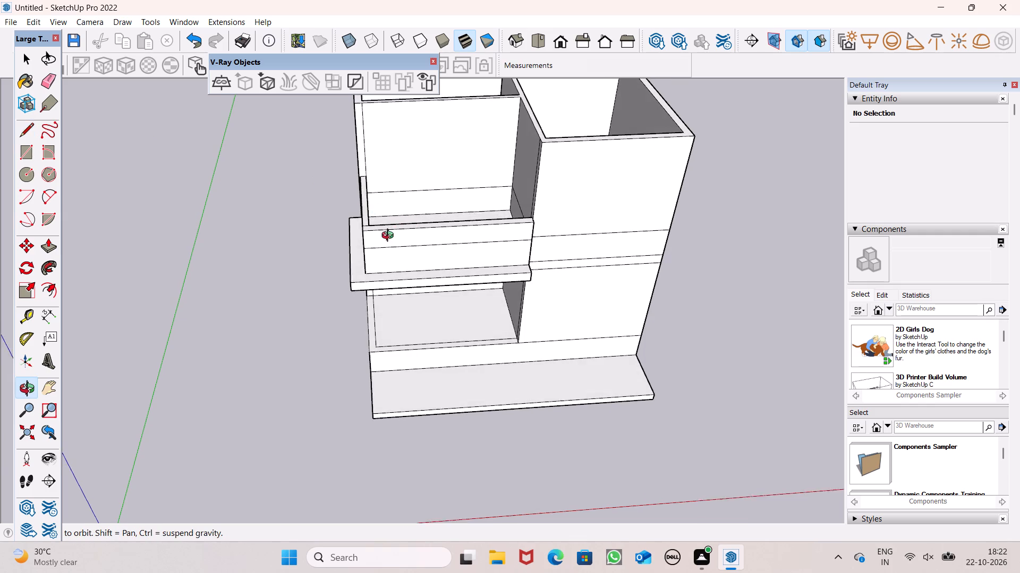
{"action": "middle_click_drag", "start_coordinate": [390, 237], "coordinate": [388, 241]}
{"action": "scroll", "coordinate": [382, 240], "scroll_direction": "up", "scroll_amount": 2}
{"action": "scroll", "coordinate": [378, 226], "scroll_direction": "down", "scroll_amount": 2}
{"action": "middle_click_drag", "start_coordinate": [395, 242], "coordinate": [354, 243]}
{"action": "scroll", "coordinate": [350, 255], "scroll_direction": "up", "scroll_amount": 8}
{"action": "scroll", "coordinate": [486, 242], "scroll_direction": "down", "scroll_amount": 3}
{"action": "middle_click_drag", "start_coordinate": [412, 240], "coordinate": [419, 301]}
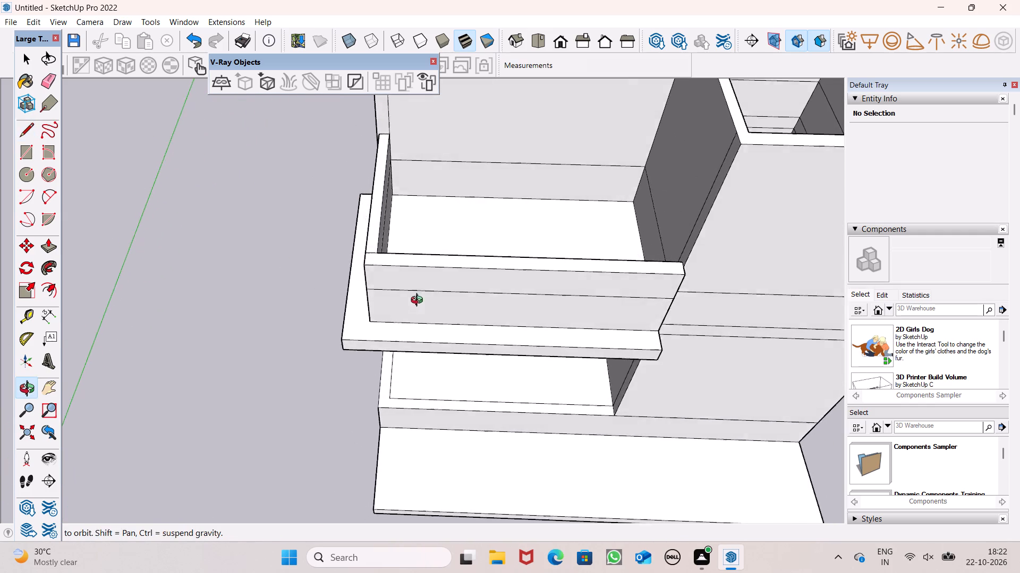
{"action": "middle_click_drag", "start_coordinate": [419, 301], "coordinate": [420, 302]}
{"action": "scroll", "coordinate": [454, 284], "scroll_direction": "up", "scroll_amount": 5}
{"action": "scroll", "coordinate": [481, 277], "scroll_direction": "down", "scroll_amount": 1}
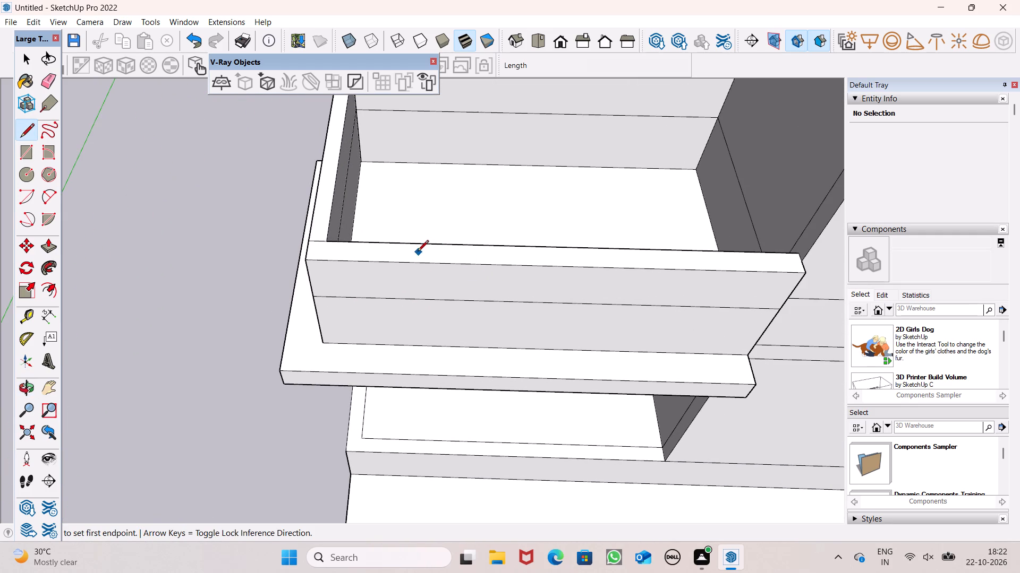
{"action": "left_click", "coordinate": [426, 242]}
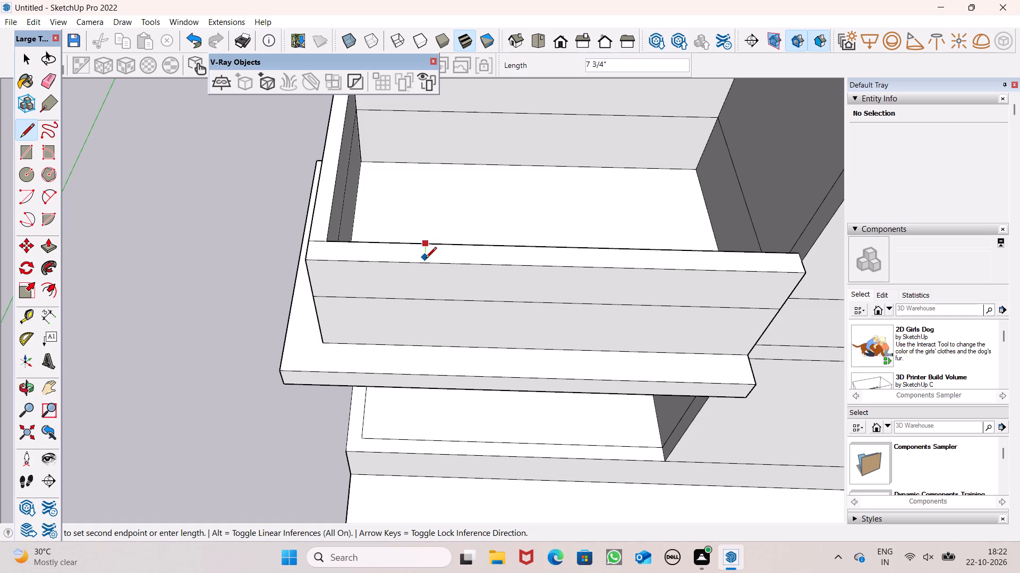
{"action": "left_click", "coordinate": [426, 263]}
{"action": "left_click", "coordinate": [427, 264]}
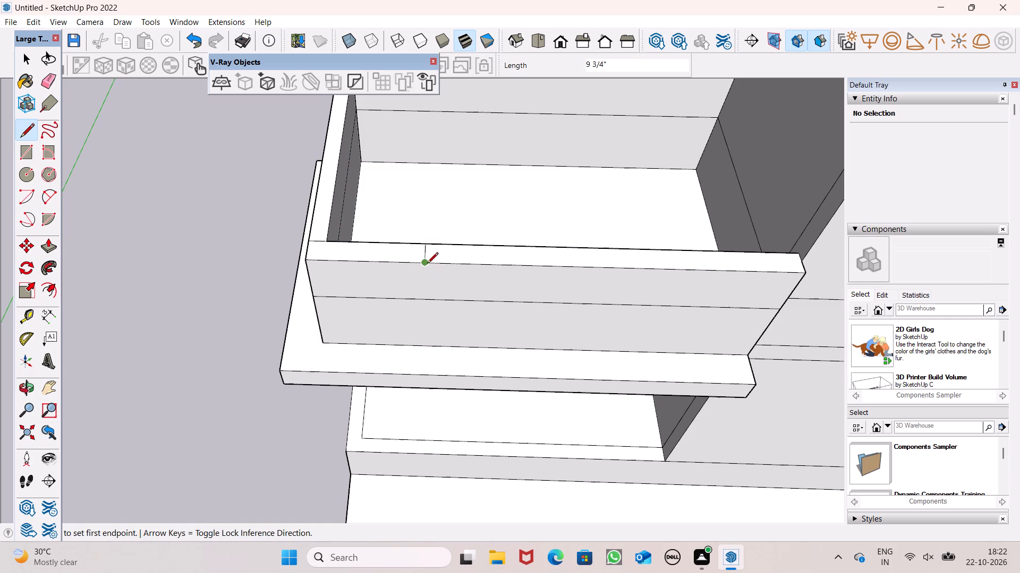
{"action": "left_click", "coordinate": [429, 302]}
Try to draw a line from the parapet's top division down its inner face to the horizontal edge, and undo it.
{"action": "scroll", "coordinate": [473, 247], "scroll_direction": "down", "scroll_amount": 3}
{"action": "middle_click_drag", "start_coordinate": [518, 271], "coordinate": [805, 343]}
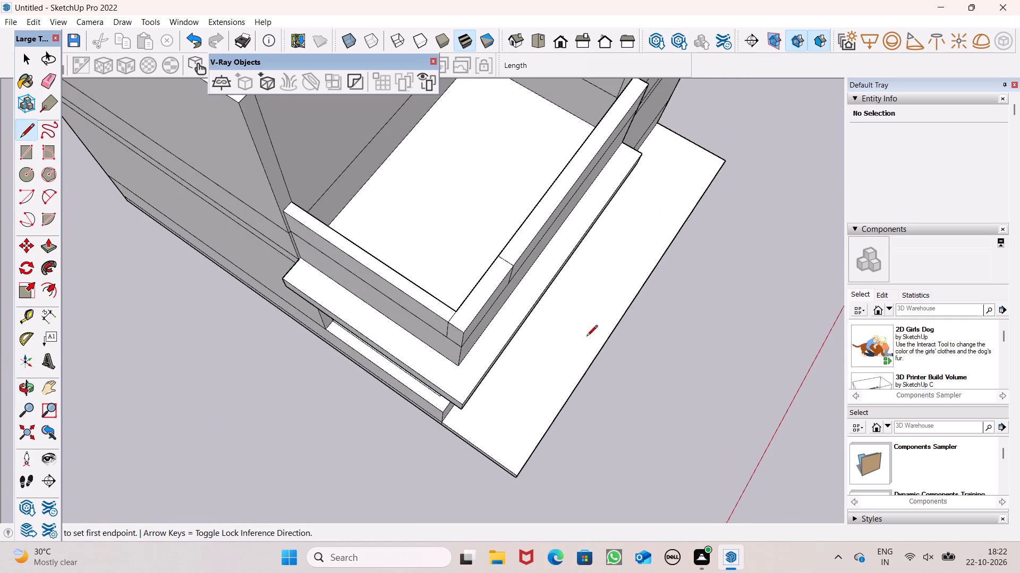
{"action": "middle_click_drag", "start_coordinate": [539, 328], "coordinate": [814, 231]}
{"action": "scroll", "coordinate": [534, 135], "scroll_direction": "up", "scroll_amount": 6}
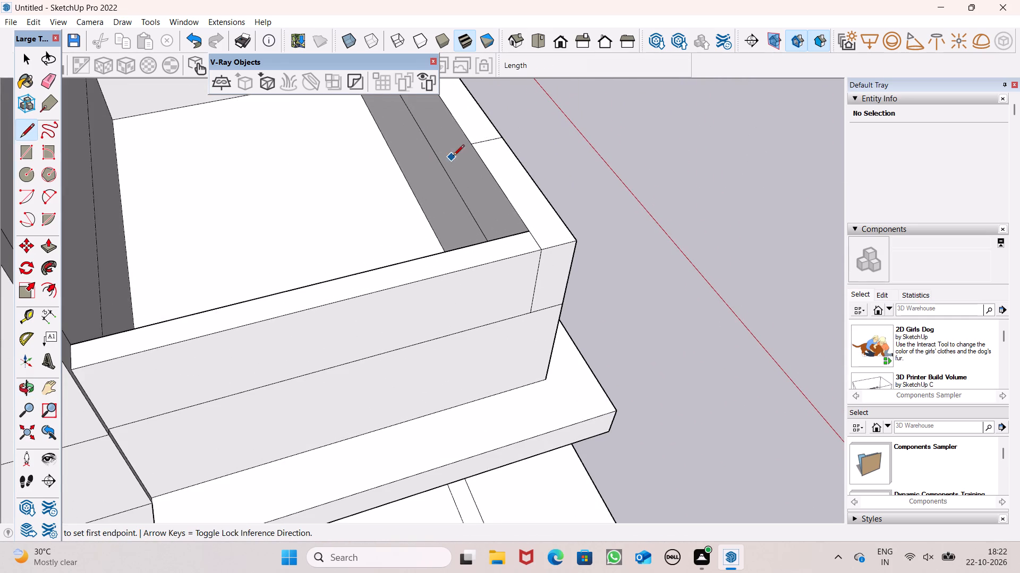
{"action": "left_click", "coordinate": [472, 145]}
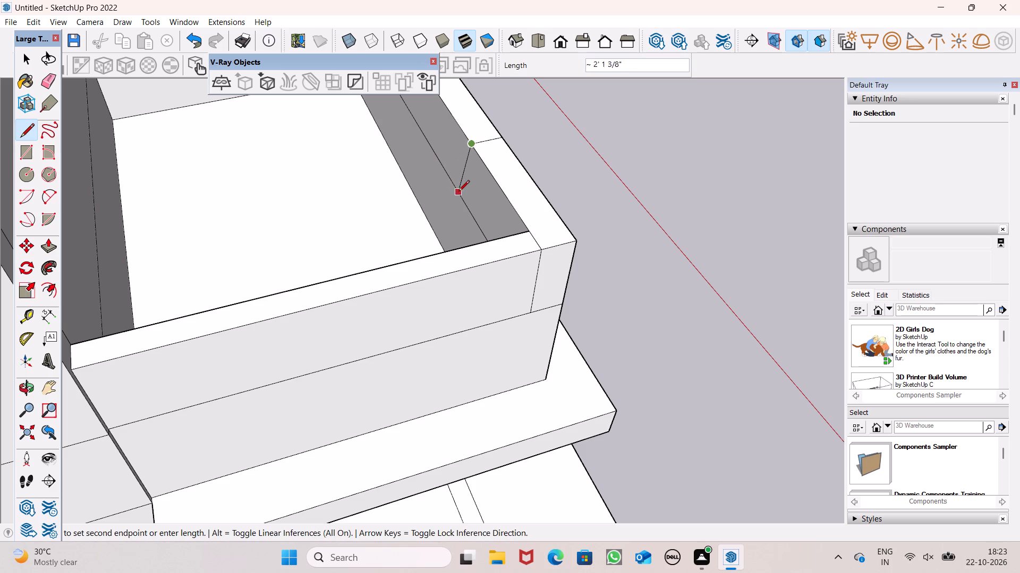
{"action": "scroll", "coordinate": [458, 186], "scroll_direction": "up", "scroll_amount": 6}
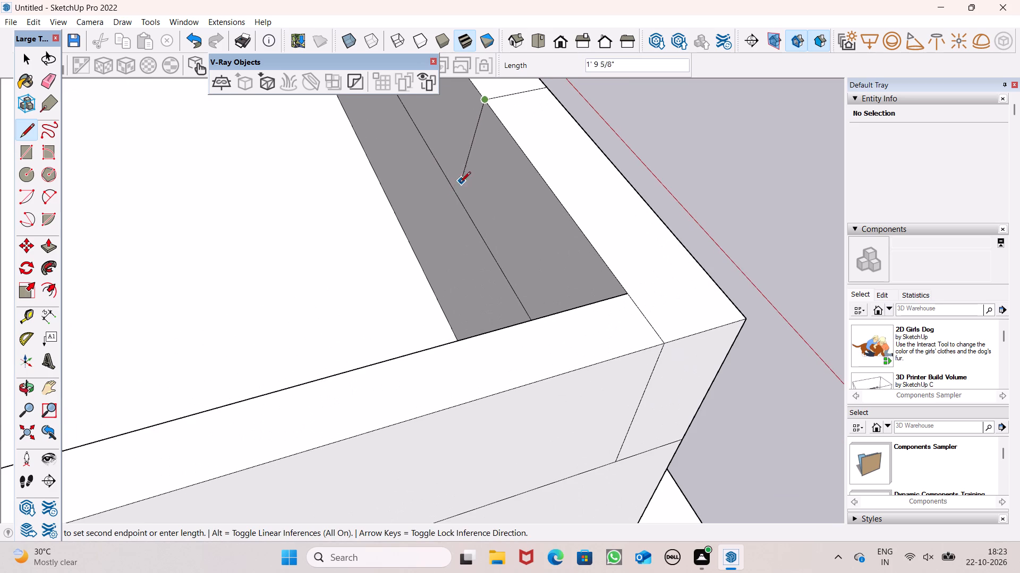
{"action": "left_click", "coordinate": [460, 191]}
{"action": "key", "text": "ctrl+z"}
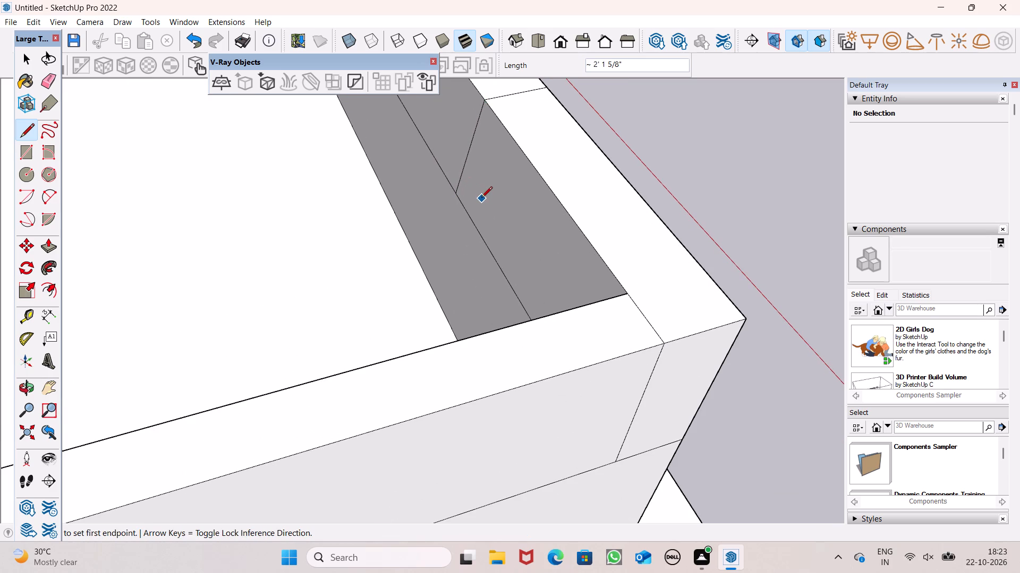
Draw a vertical 2' line down the parapet's inner face from the top division line to the horizontal edge.
{"action": "left_click", "coordinate": [484, 102]}
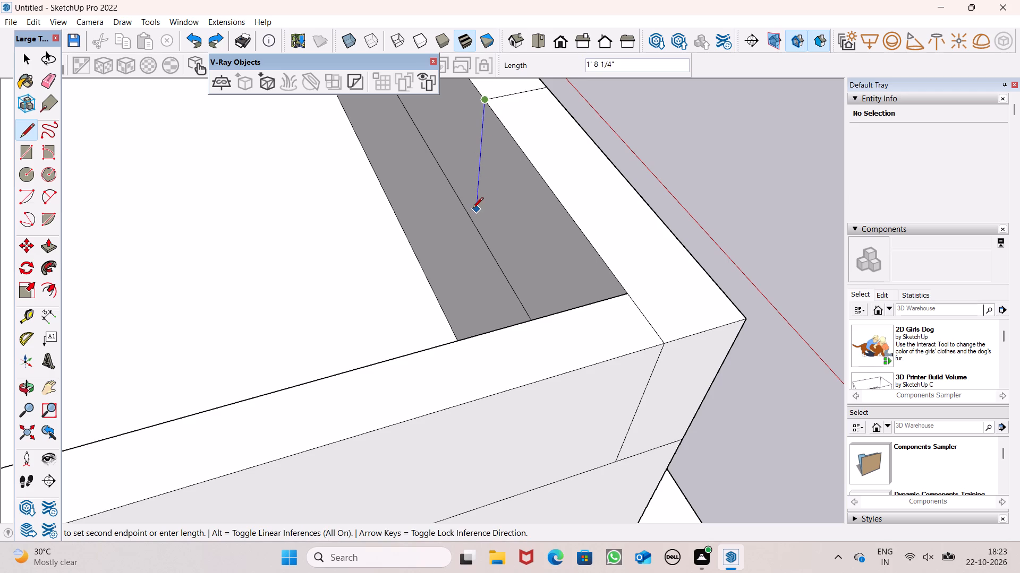
{"action": "left_click", "coordinate": [473, 225]}
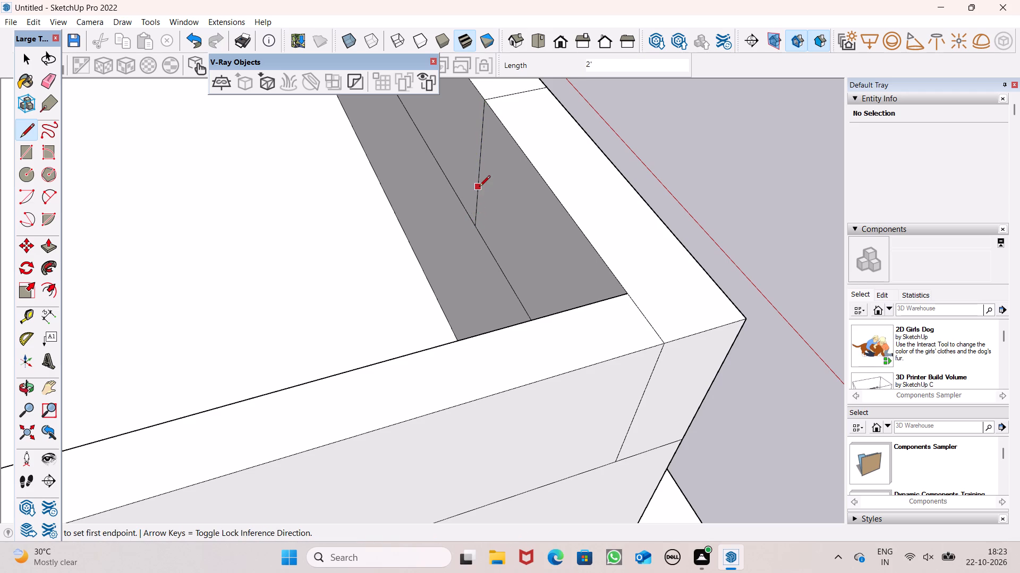
{"action": "key", "text": "space"}
Push/Pull the top face of the upper-storey walls up 1'.
{"action": "scroll", "coordinate": [478, 189], "scroll_direction": "down", "scroll_amount": 5}
{"action": "middle_click_drag", "start_coordinate": [529, 232], "coordinate": [184, 255]}
{"action": "scroll", "coordinate": [478, 242], "scroll_direction": "down", "scroll_amount": 2}
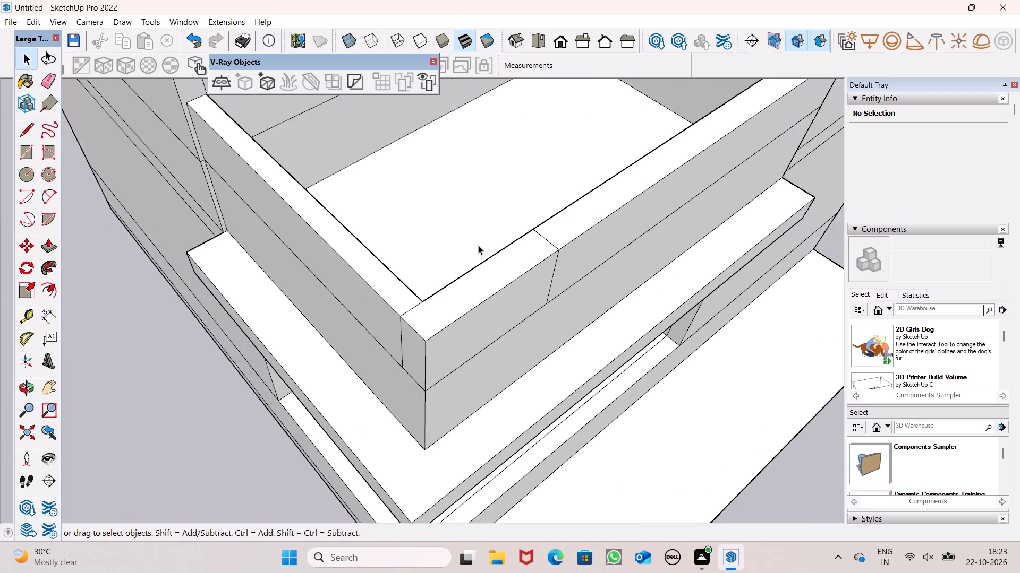
{"action": "scroll", "coordinate": [478, 245], "scroll_direction": "down", "scroll_amount": 2}
{"action": "middle_click_drag", "start_coordinate": [562, 276], "coordinate": [411, 281]}
{"action": "scroll", "coordinate": [453, 247], "scroll_direction": "down", "scroll_amount": 4}
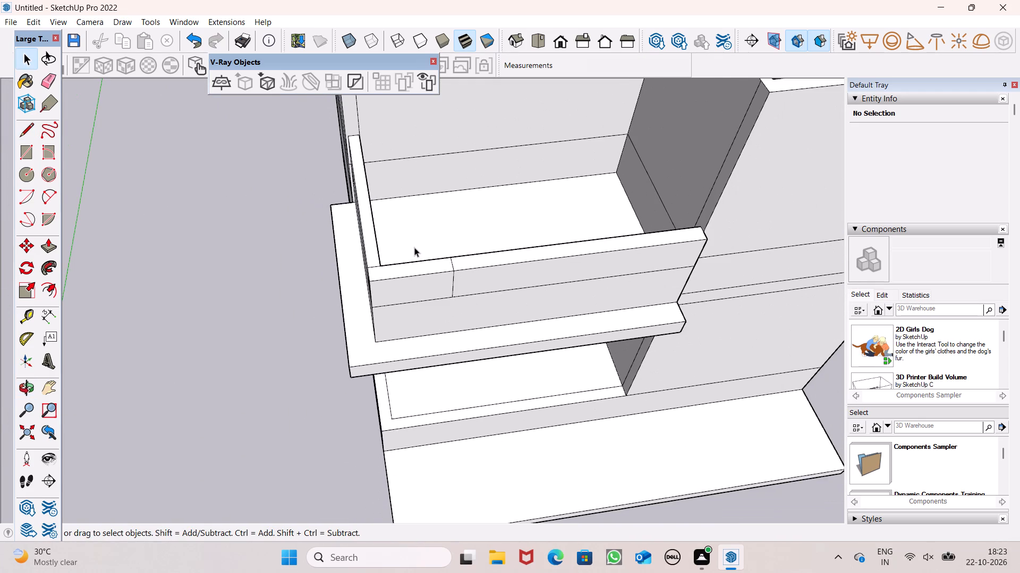
{"action": "scroll", "coordinate": [439, 268], "scroll_direction": "down", "scroll_amount": 11}
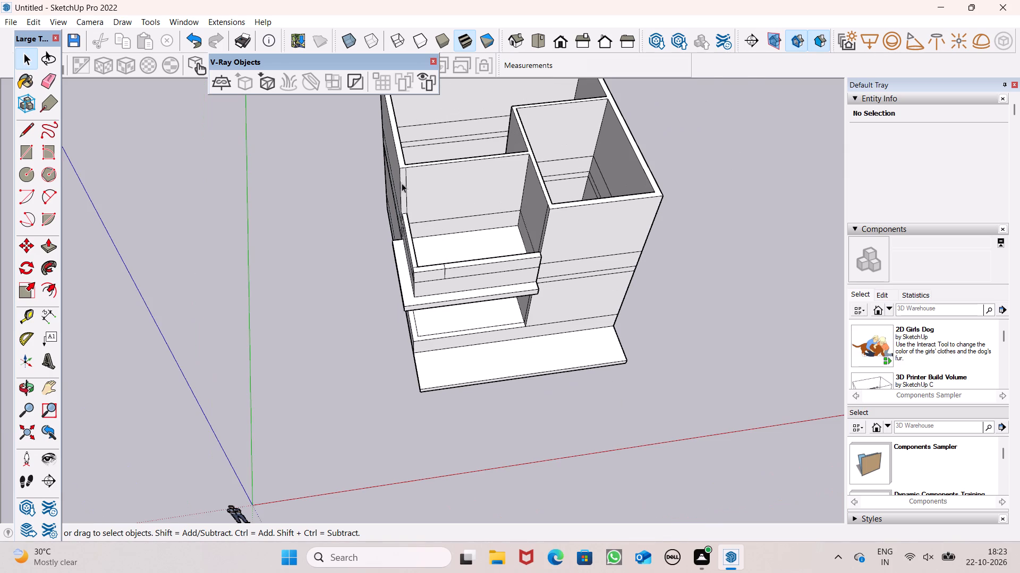
{"action": "scroll", "coordinate": [399, 179], "scroll_direction": "up", "scroll_amount": 1}
{"action": "scroll", "coordinate": [415, 250], "scroll_direction": "down", "scroll_amount": 5}
{"action": "scroll", "coordinate": [397, 221], "scroll_direction": "up", "scroll_amount": 6}
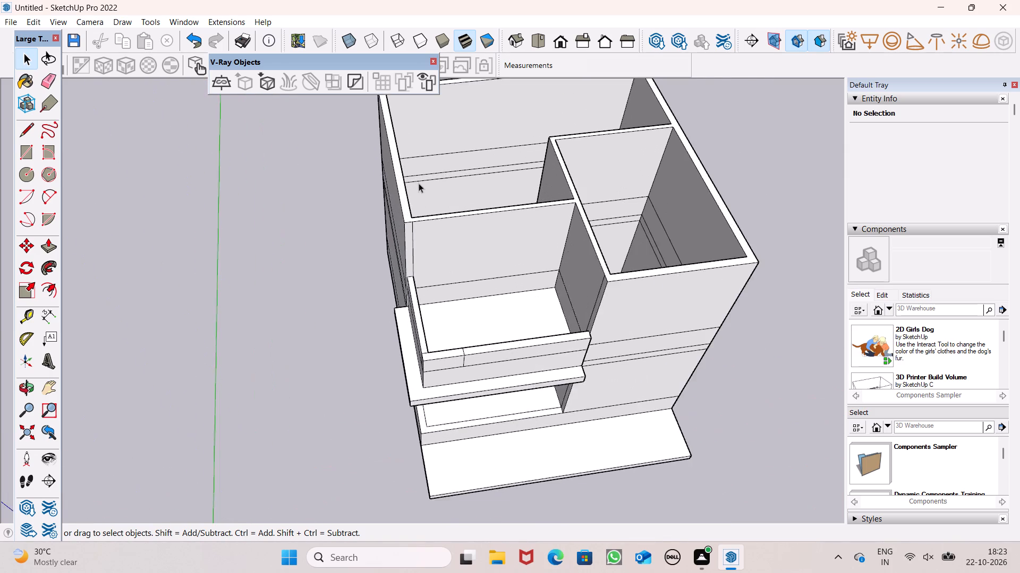
{"action": "scroll", "coordinate": [419, 183], "scroll_direction": "up", "scroll_amount": 3}
{"action": "left_click", "coordinate": [45, 245]}
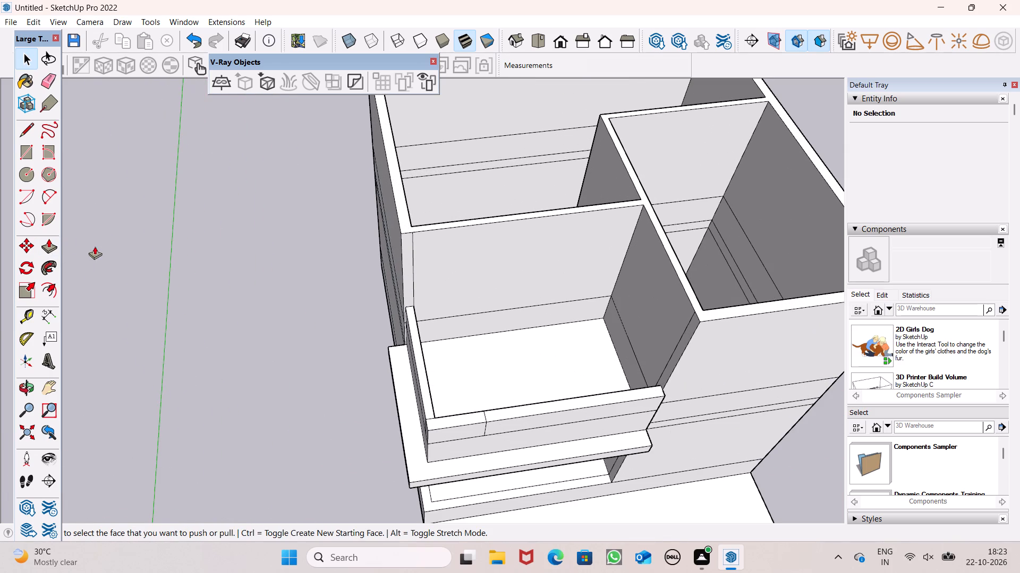
{"action": "left_click_drag", "start_coordinate": [409, 225], "coordinate": [410, 202]}
{"action": "type", "text": "1'"}
{"action": "key", "text": "Return"}
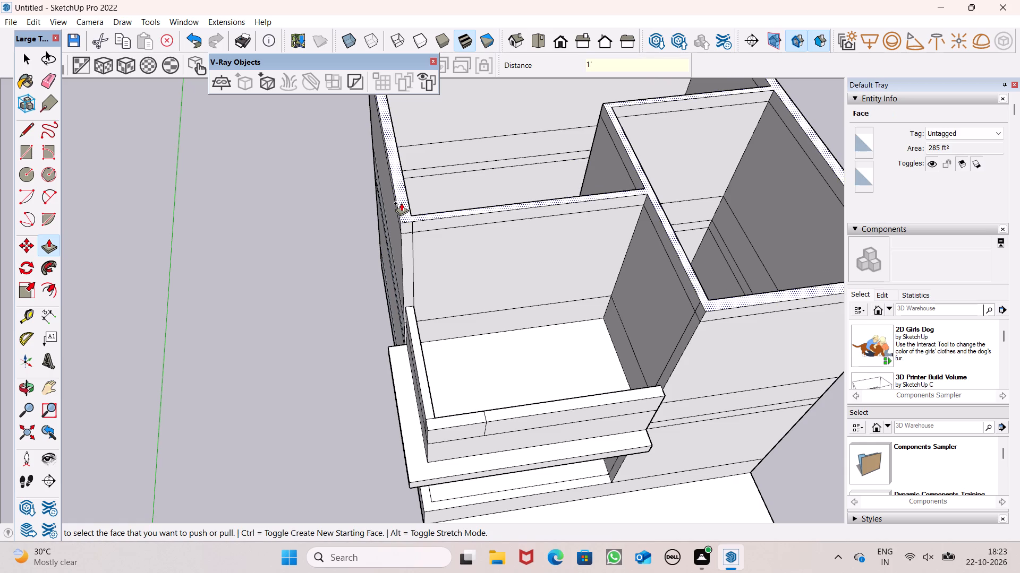
Draw a line across the wall top where the wall behind the front terrace meets the partition, separating the two.
{"action": "scroll", "coordinate": [424, 233], "scroll_direction": "down", "scroll_amount": 2}
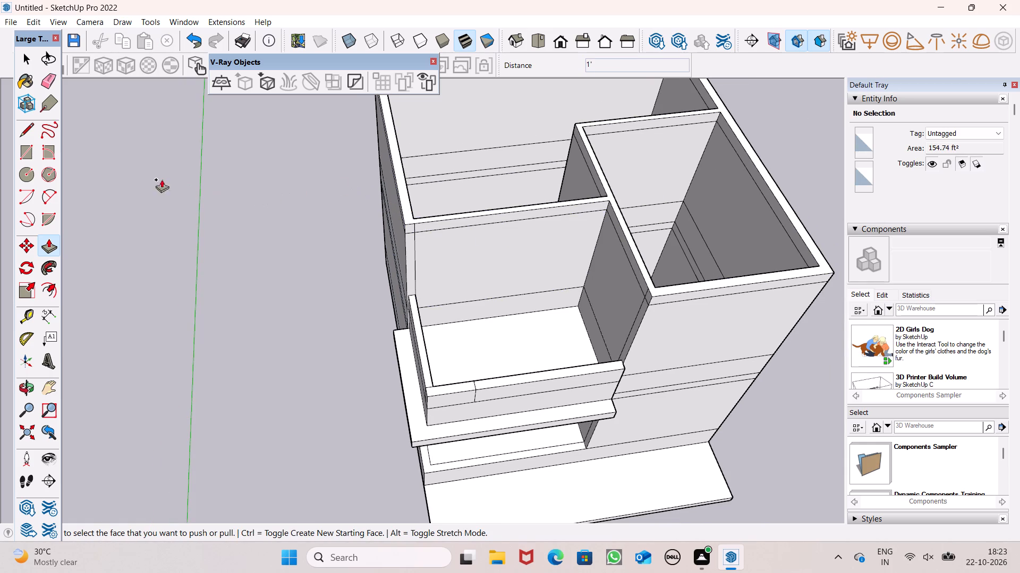
{"action": "left_click", "coordinate": [22, 130]}
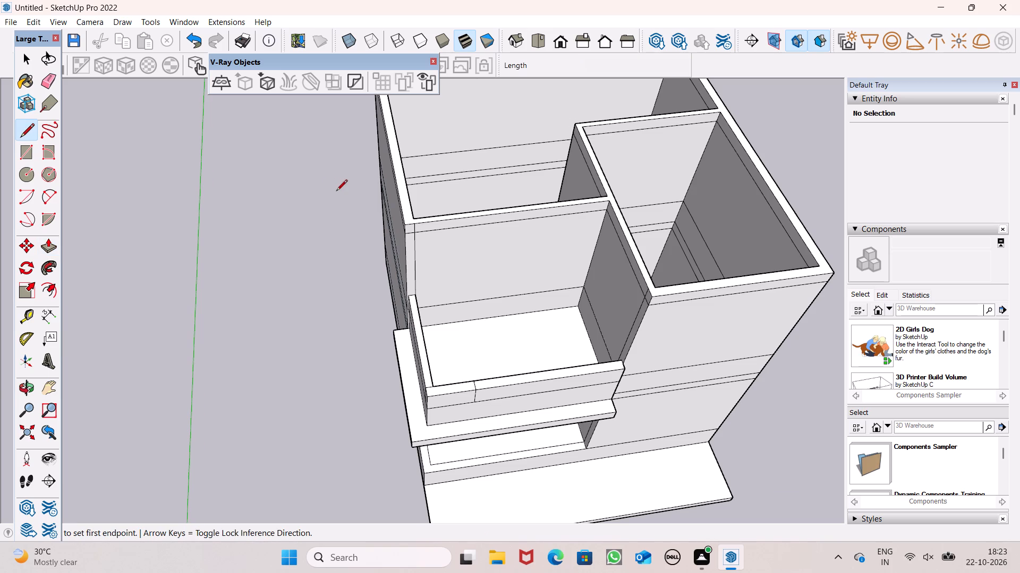
{"action": "scroll", "coordinate": [336, 192], "scroll_direction": "down", "scroll_amount": 3}
{"action": "scroll", "coordinate": [566, 197], "scroll_direction": "up", "scroll_amount": 5}
{"action": "left_click", "coordinate": [513, 193]}
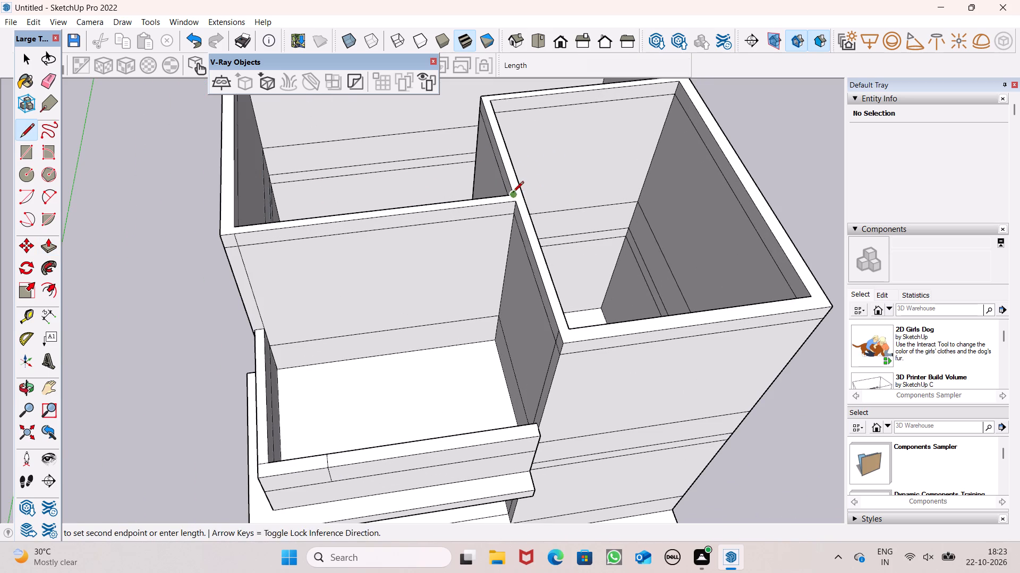
{"action": "left_click", "coordinate": [518, 204]}
{"action": "scroll", "coordinate": [470, 257], "scroll_direction": "down", "scroll_amount": 6}
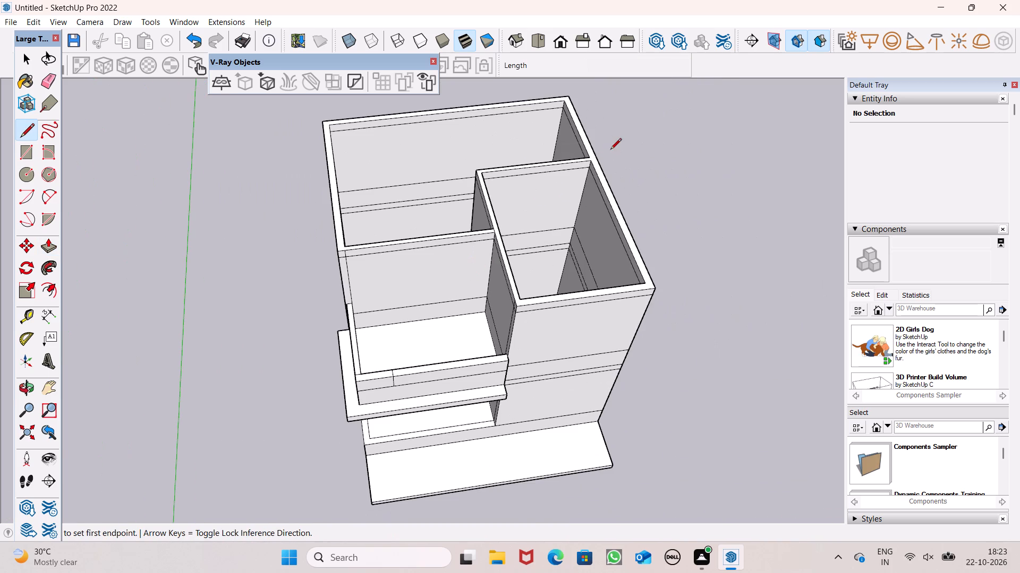
Draw a 9" line across the rear wall's top, aligned with the inner room's corner.
{"action": "scroll", "coordinate": [508, 131], "scroll_direction": "up", "scroll_amount": 1}
{"action": "scroll", "coordinate": [481, 89], "scroll_direction": "up", "scroll_amount": 3}
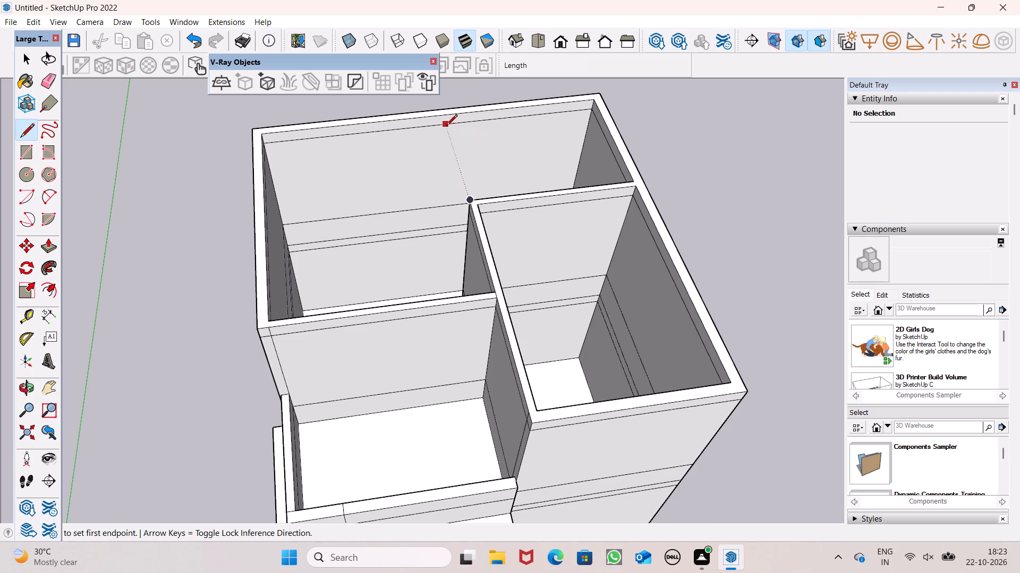
{"action": "scroll", "coordinate": [444, 118], "scroll_direction": "up", "scroll_amount": 13}
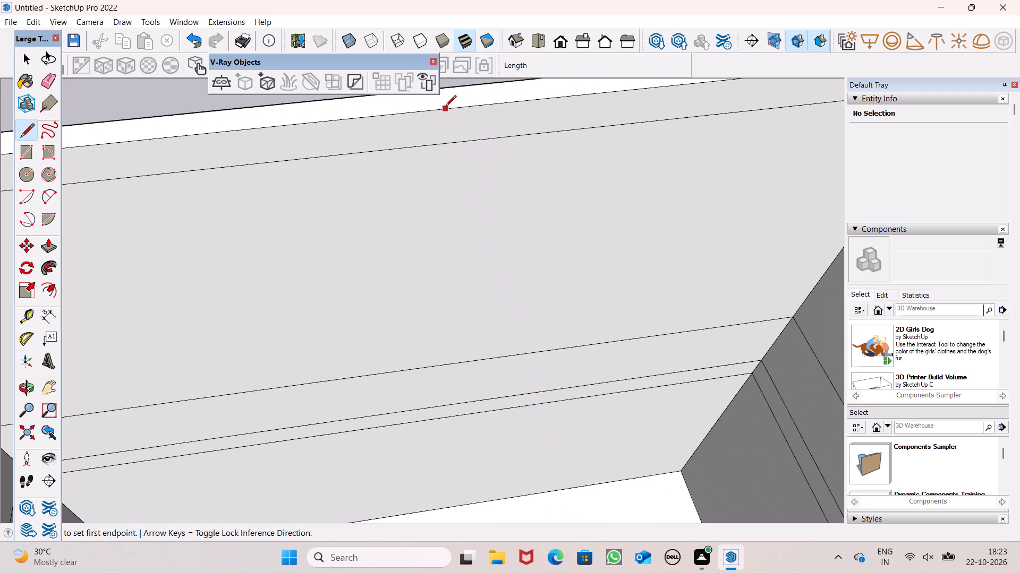
{"action": "scroll", "coordinate": [317, 171], "scroll_direction": "down", "scroll_amount": 6}
{"action": "middle_click_drag", "start_coordinate": [329, 224], "coordinate": [559, 246]}
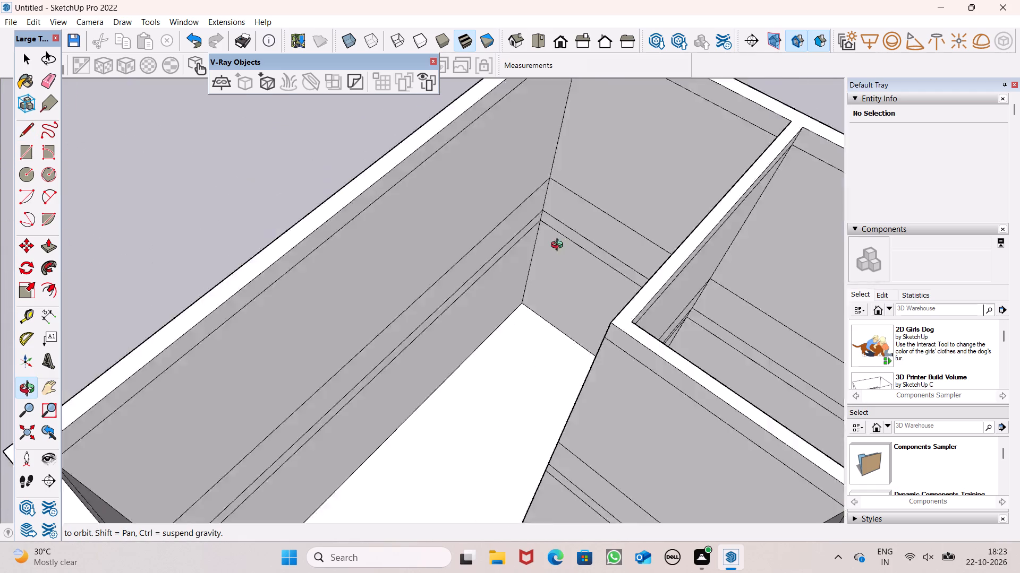
{"action": "middle_click_drag", "start_coordinate": [559, 246], "coordinate": [705, 277]}
{"action": "scroll", "coordinate": [675, 224], "scroll_direction": "up", "scroll_amount": 3}
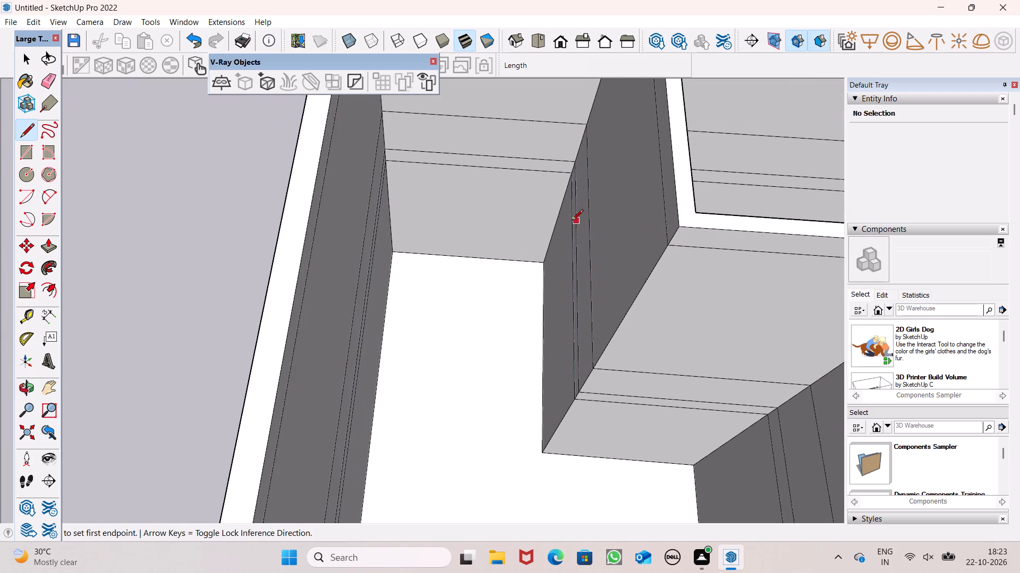
{"action": "left_click", "coordinate": [309, 203]}
{"action": "left_click", "coordinate": [284, 201]}
{"action": "scroll", "coordinate": [409, 170], "scroll_direction": "down", "scroll_amount": 10}
{"action": "middle_click_drag", "start_coordinate": [548, 261], "coordinate": [222, 233]}
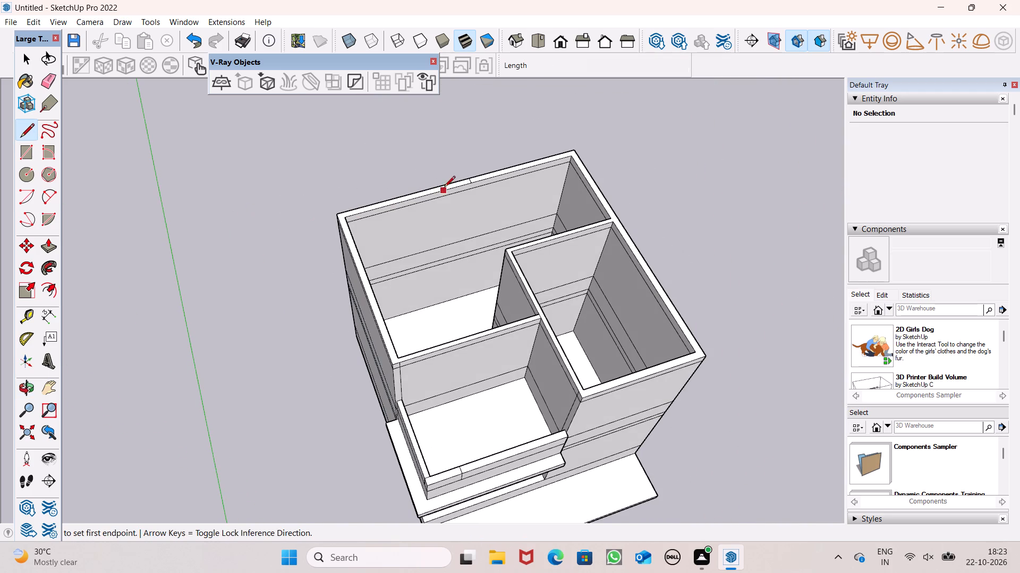
{"action": "key", "text": "space"}
Examine the divided wall tops and the front parapet from above and from the front.
{"action": "scroll", "coordinate": [427, 172], "scroll_direction": "down", "scroll_amount": 4}
{"action": "middle_click_drag", "start_coordinate": [467, 291], "coordinate": [389, 301]}
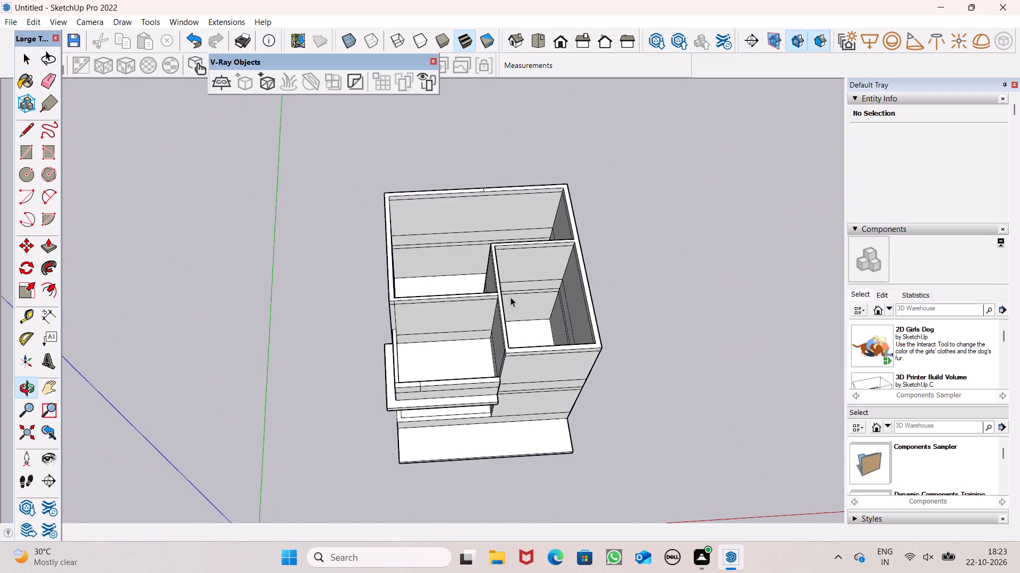
{"action": "scroll", "coordinate": [511, 298], "scroll_direction": "up", "scroll_amount": 15}
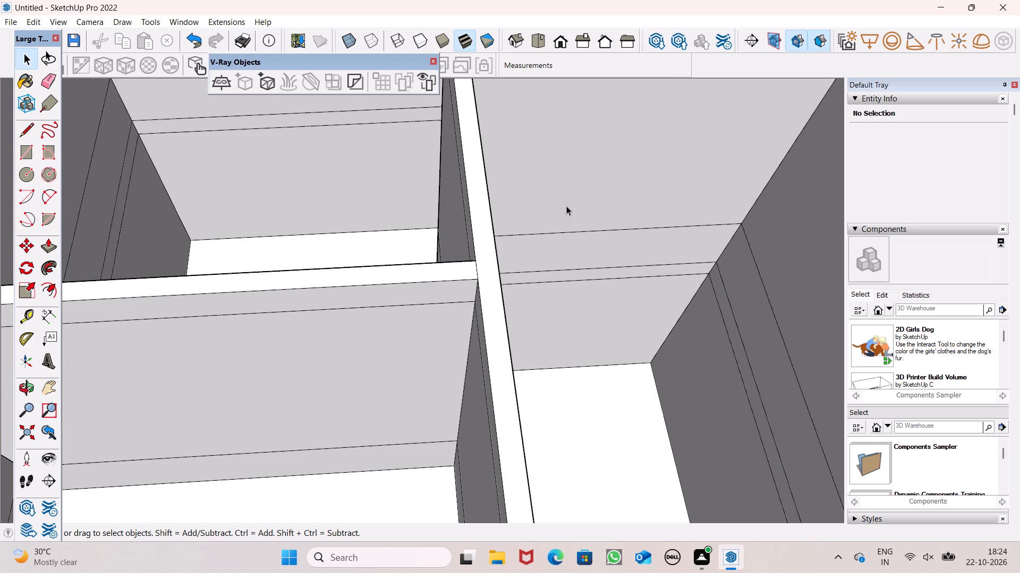
{"action": "scroll", "coordinate": [588, 209], "scroll_direction": "down", "scroll_amount": 10}
{"action": "scroll", "coordinate": [608, 254], "scroll_direction": "down", "scroll_amount": 3}
{"action": "middle_click_drag", "start_coordinate": [648, 301], "coordinate": [594, 185]}
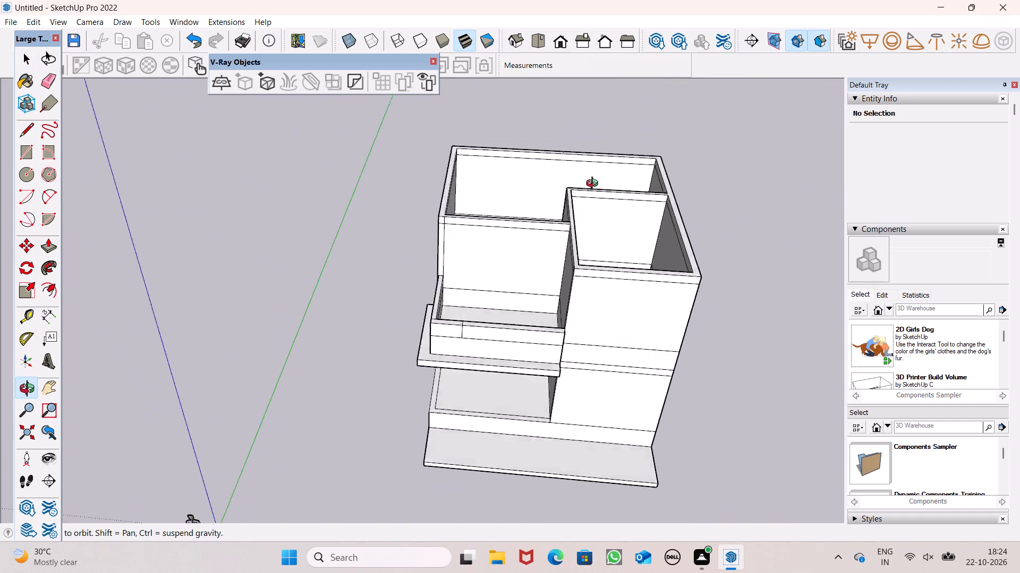
{"action": "middle_click_drag", "start_coordinate": [594, 185], "coordinate": [606, 233]}
{"action": "scroll", "coordinate": [477, 214], "scroll_direction": "up", "scroll_amount": 4}
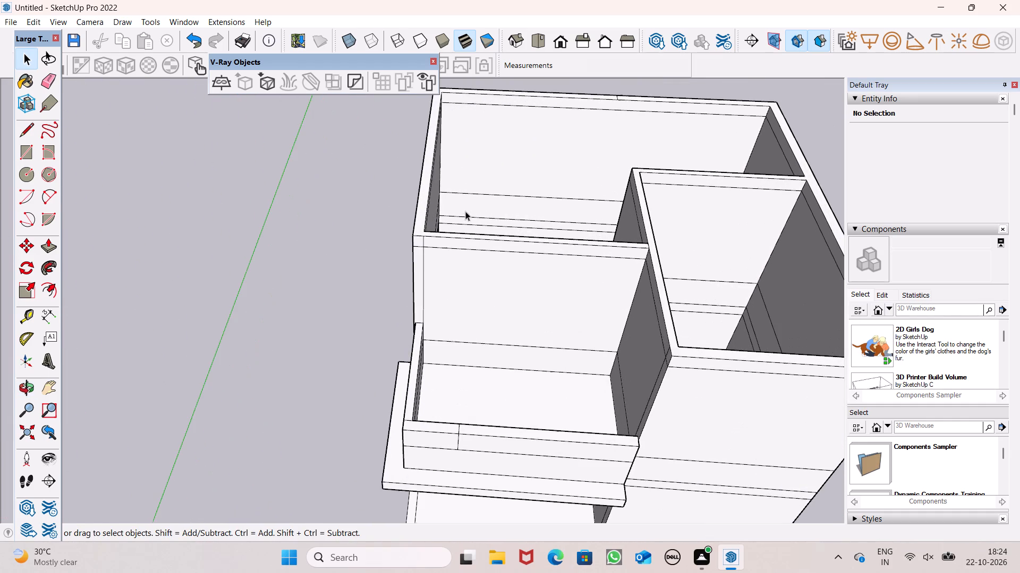
{"action": "scroll", "coordinate": [518, 229], "scroll_direction": "down", "scroll_amount": 1}
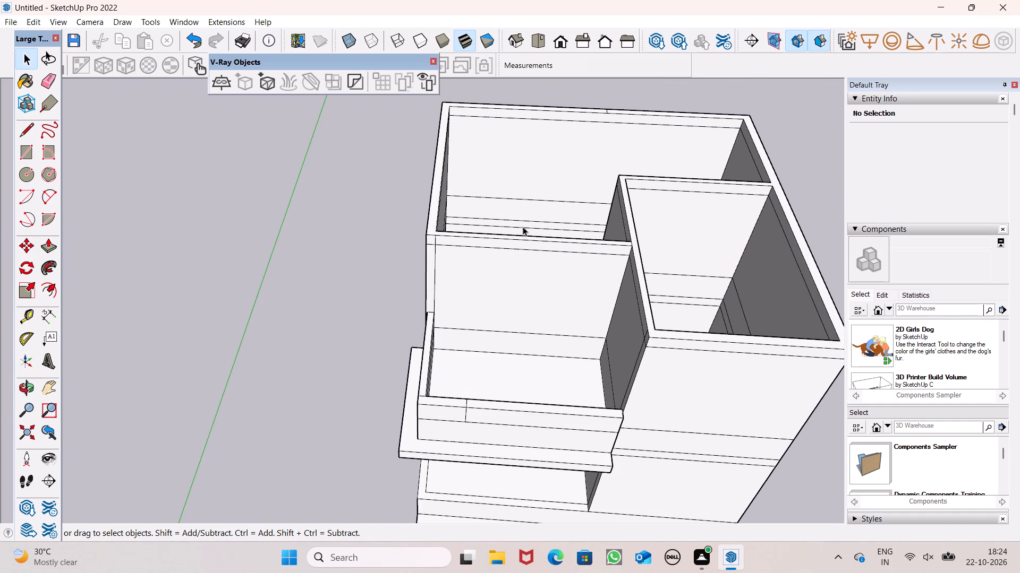
Push/Pull the divided wall-top section around the rooms beside the terrace, including its part of the rear wall, up 10'.
{"action": "left_click", "coordinate": [49, 247]}
{"action": "scroll", "coordinate": [422, 201], "scroll_direction": "up", "scroll_amount": 2}
{"action": "scroll", "coordinate": [465, 236], "scroll_direction": "down", "scroll_amount": 2}
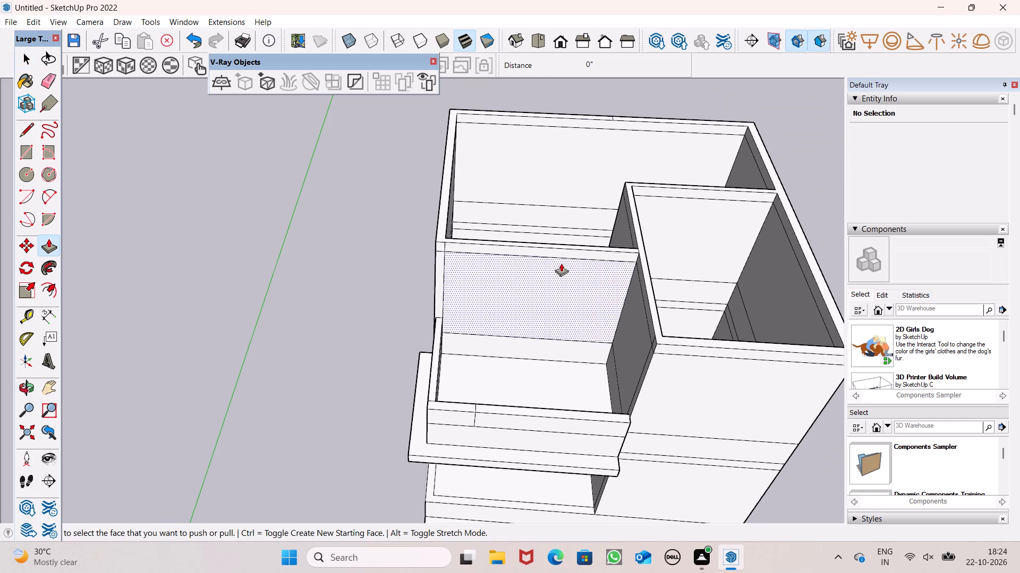
{"action": "left_click_drag", "start_coordinate": [650, 315], "coordinate": [652, 301]}
{"action": "key", "text": "ctrl+z"}
{"action": "left_click_drag", "start_coordinate": [656, 322], "coordinate": [656, 295]}
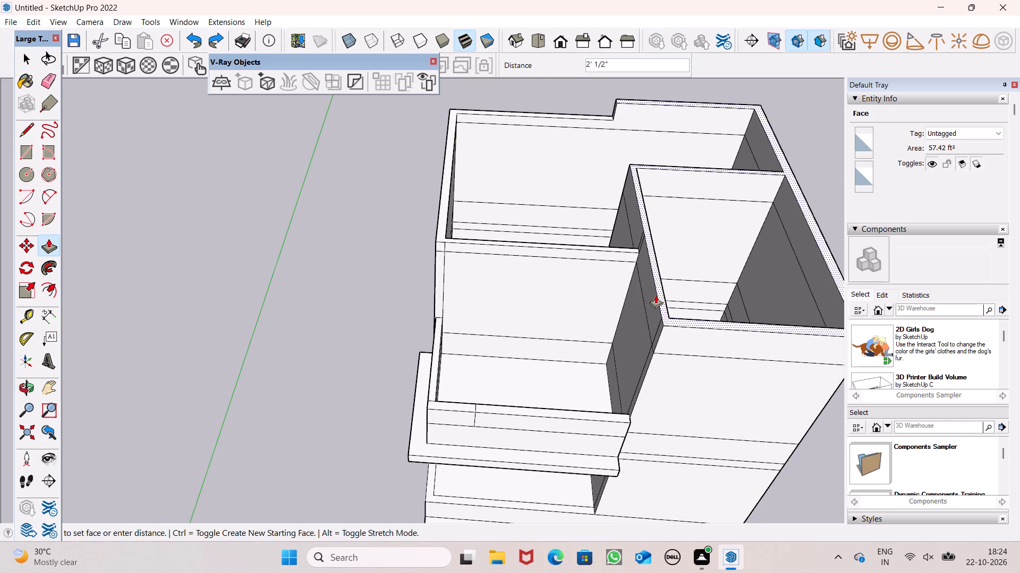
{"action": "left_click_drag", "start_coordinate": [656, 295], "coordinate": [650, 252]}
{"action": "key", "text": "1"}
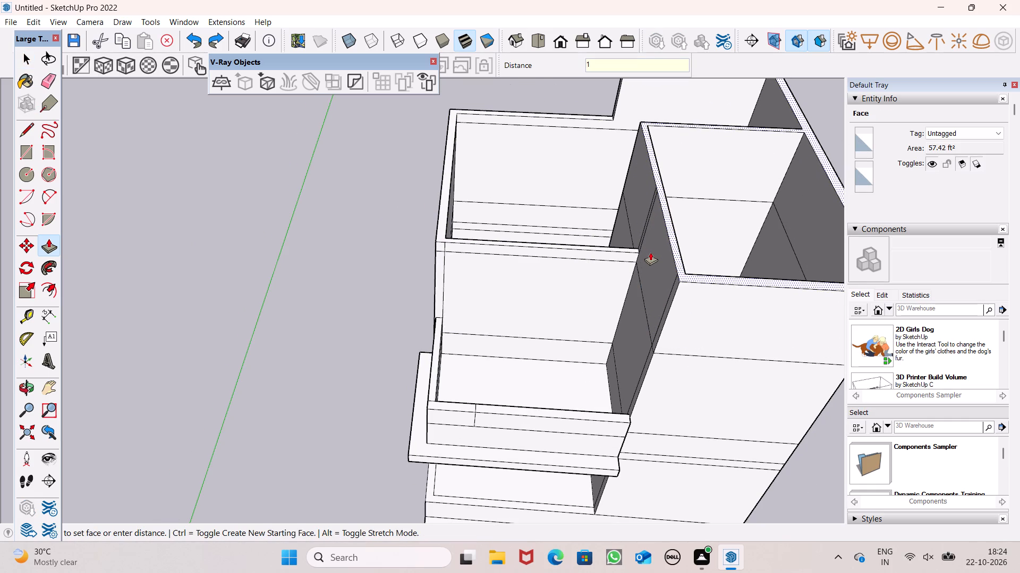
{"action": "left_click_drag", "start_coordinate": [650, 252], "coordinate": [651, 251]}
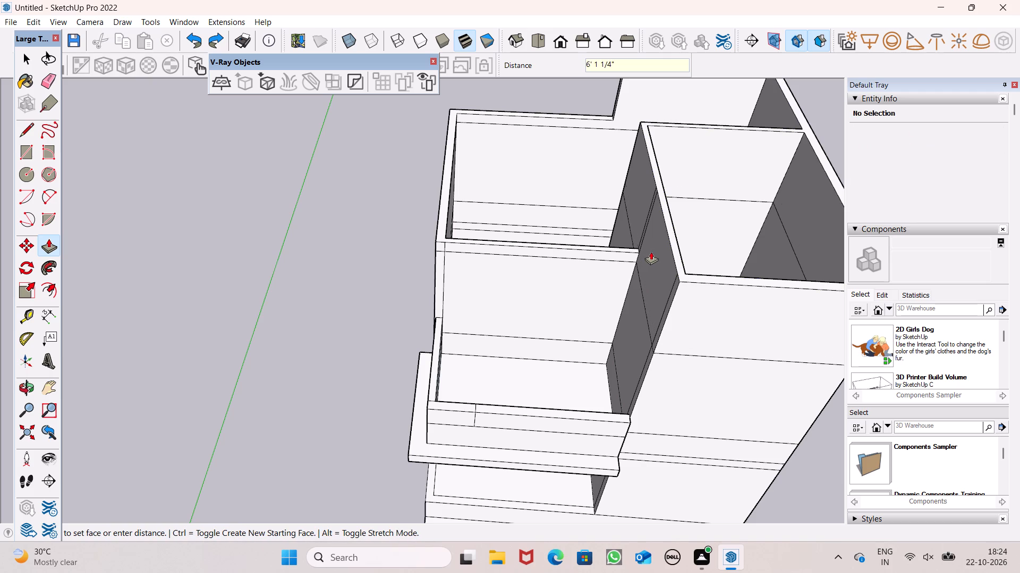
{"action": "left_click_drag", "start_coordinate": [651, 251], "coordinate": [652, 251]}
{"action": "key", "text": "1"}
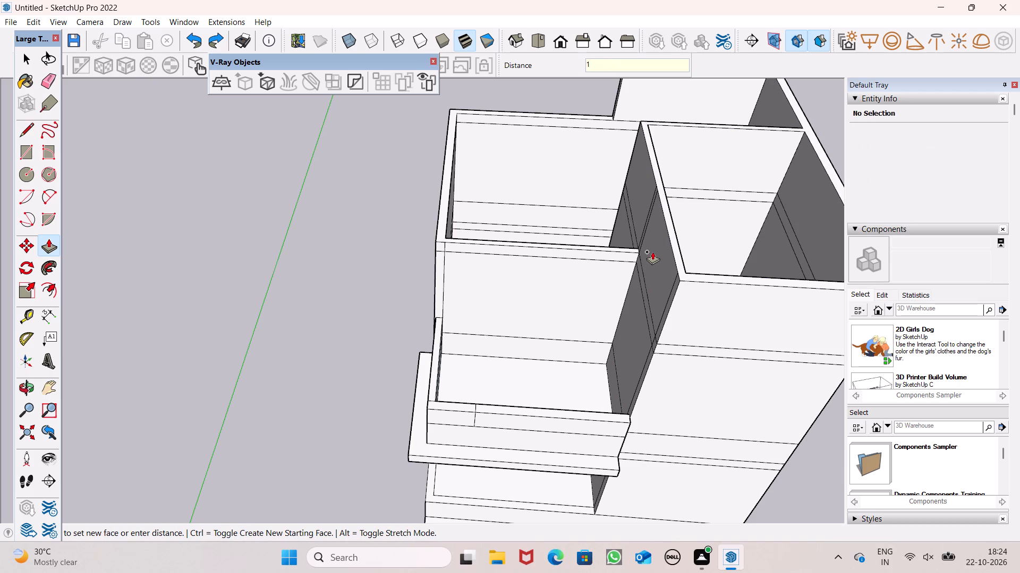
{"action": "left_click_drag", "start_coordinate": [652, 251], "coordinate": [653, 251]}
{"action": "type", "text": "0'"}
{"action": "key", "text": "Return"}
Push/Pull the remaining wall-top section behind the front terrace up 5'.
{"action": "scroll", "coordinate": [643, 250], "scroll_direction": "down", "scroll_amount": 5}
{"action": "middle_click_drag", "start_coordinate": [649, 273], "coordinate": [690, 215]}
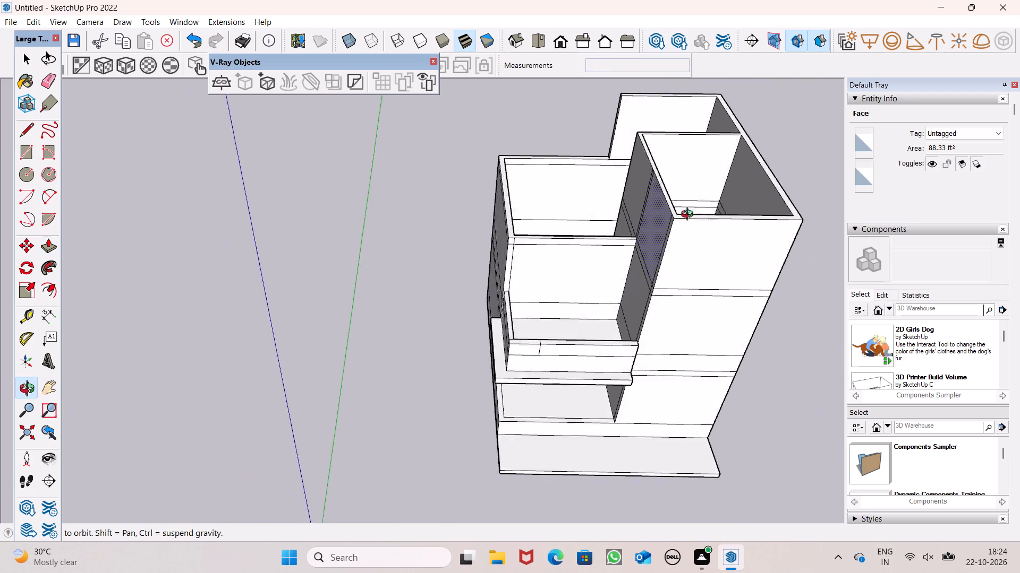
{"action": "middle_click_drag", "start_coordinate": [690, 215], "coordinate": [709, 187]}
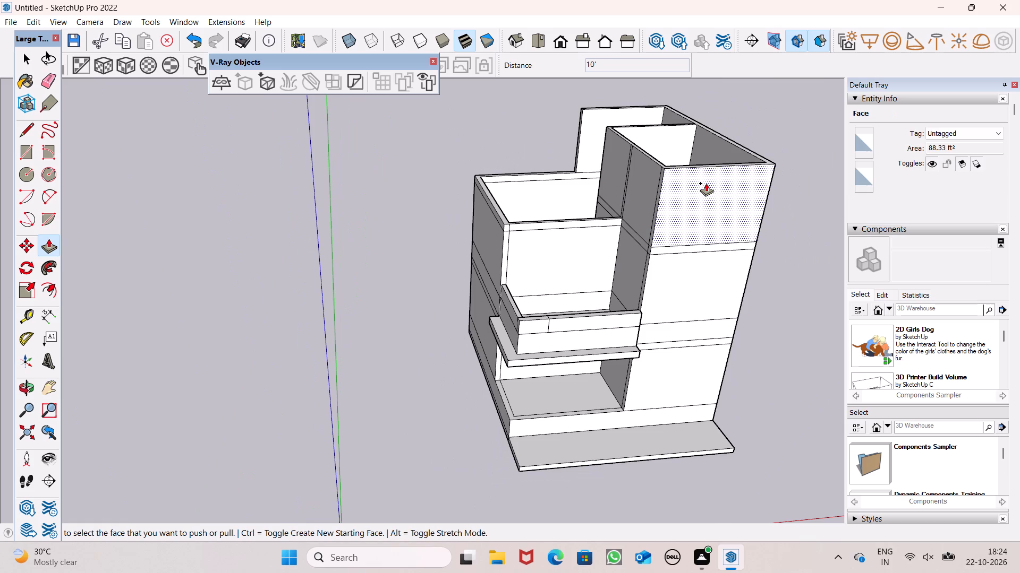
{"action": "scroll", "coordinate": [677, 221], "scroll_direction": "down", "scroll_amount": 2}
{"action": "middle_click_drag", "start_coordinate": [706, 259], "coordinate": [528, 262]}
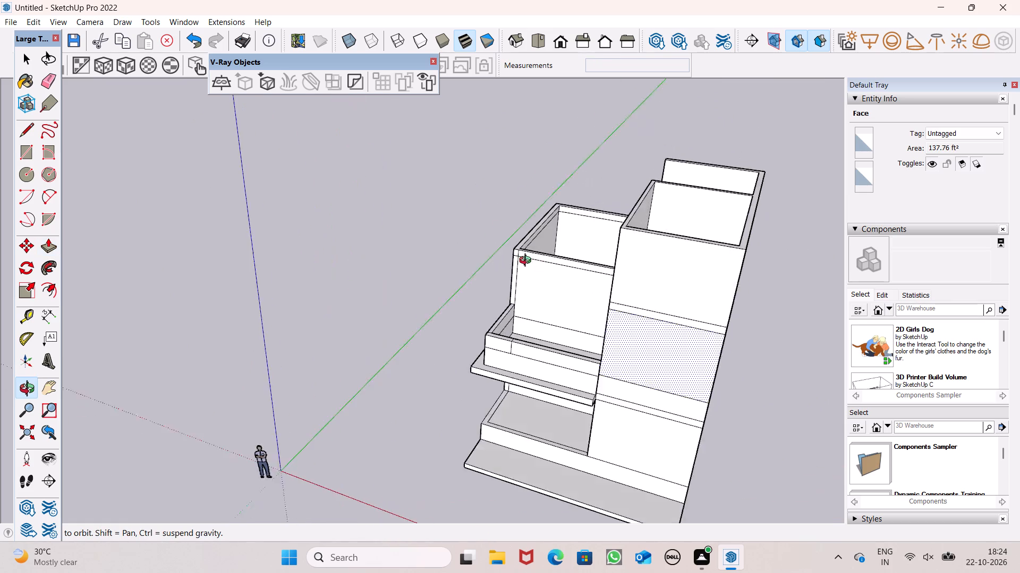
{"action": "middle_click_drag", "start_coordinate": [528, 262], "coordinate": [669, 255]}
{"action": "scroll", "coordinate": [530, 228], "scroll_direction": "up", "scroll_amount": 2}
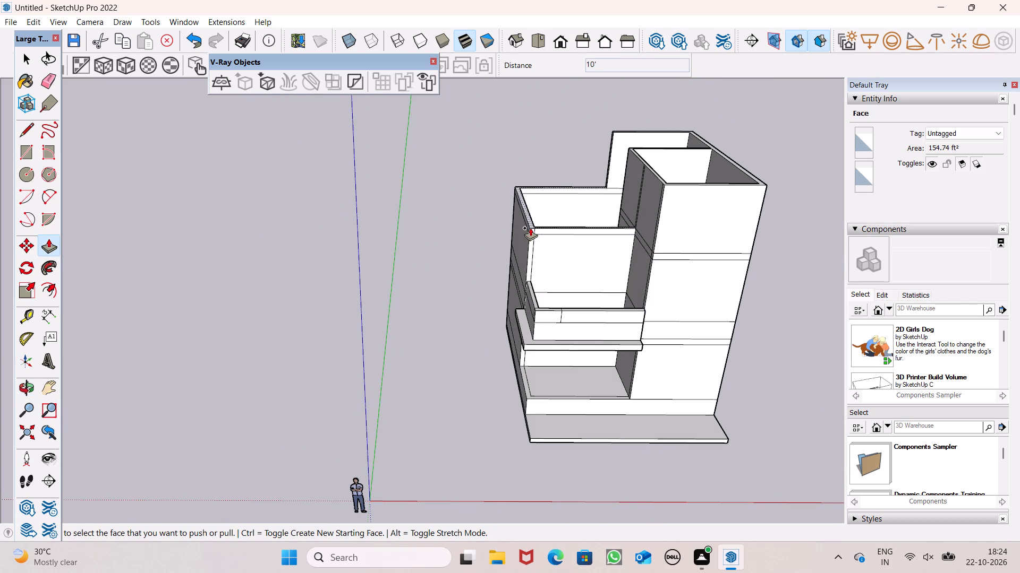
{"action": "scroll", "coordinate": [530, 228], "scroll_direction": "up", "scroll_amount": 4}
{"action": "scroll", "coordinate": [602, 216], "scroll_direction": "up", "scroll_amount": 4}
{"action": "scroll", "coordinate": [602, 216], "scroll_direction": "down", "scroll_amount": 2}
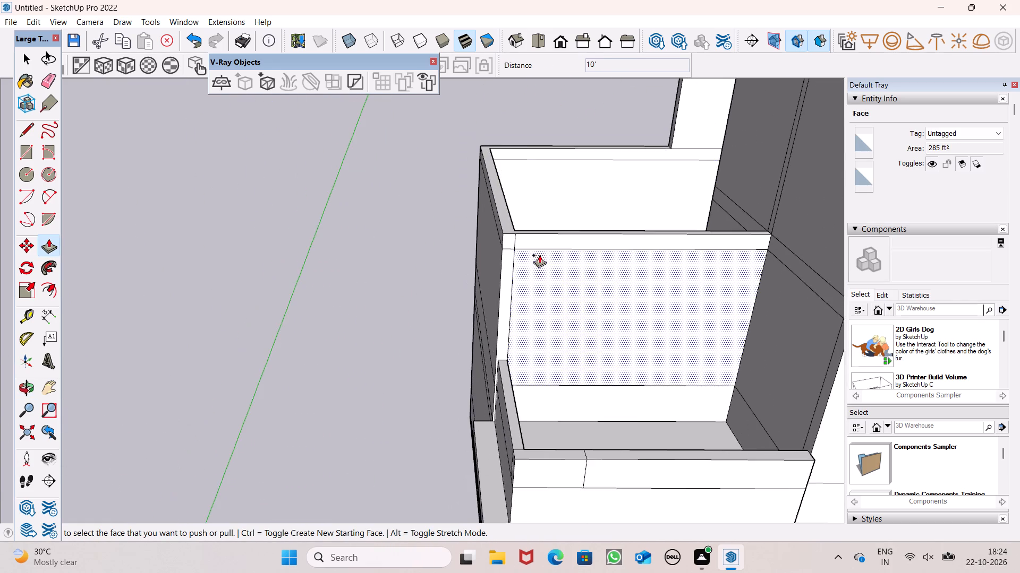
{"action": "middle_click_drag", "start_coordinate": [539, 255], "coordinate": [559, 320]}
{"action": "scroll", "coordinate": [535, 284], "scroll_direction": "up", "scroll_amount": 2}
{"action": "left_click_drag", "start_coordinate": [516, 257], "coordinate": [516, 256]}
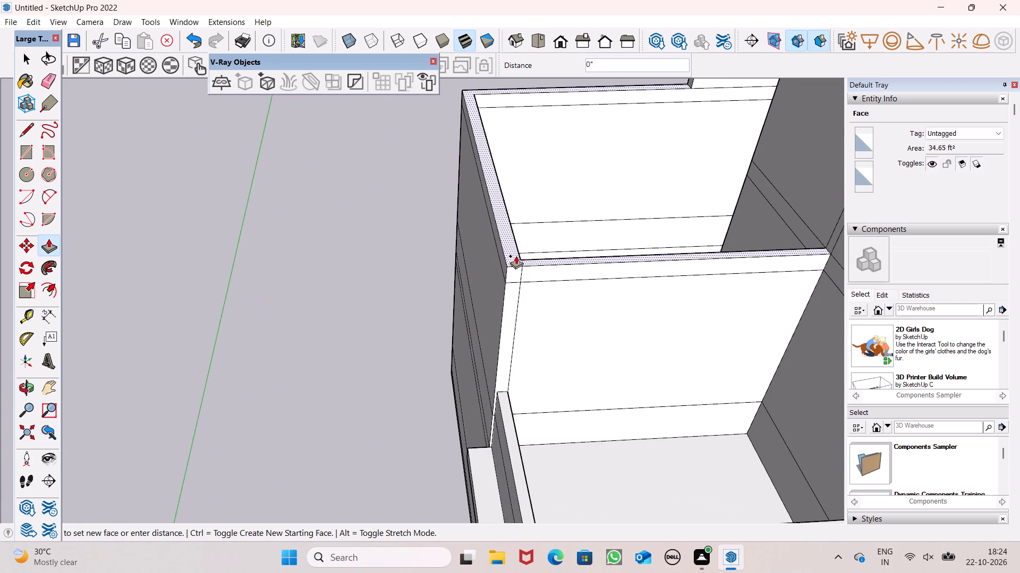
{"action": "left_click_drag", "start_coordinate": [516, 256], "coordinate": [522, 184]}
{"action": "type", "text": "5'"}
{"action": "key", "text": "Return"}
Push/Pull the band on the wall behind the terrace outward about 17' 4 3/4" as a roof slab.
{"action": "scroll", "coordinate": [430, 204], "scroll_direction": "down", "scroll_amount": 4}
{"action": "middle_click_drag", "start_coordinate": [500, 230], "coordinate": [424, 194]}
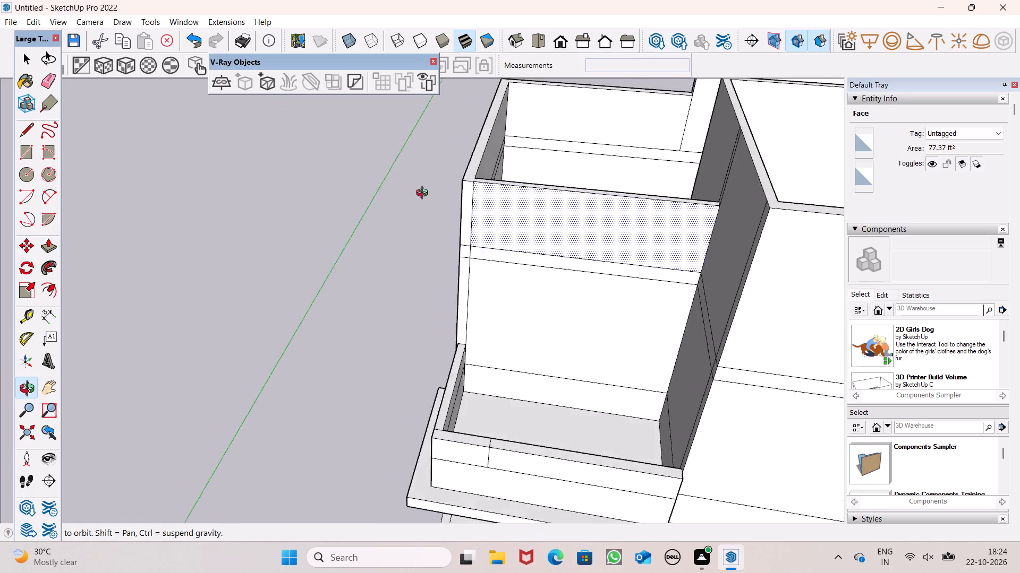
{"action": "middle_click_drag", "start_coordinate": [424, 194], "coordinate": [538, 154]}
{"action": "scroll", "coordinate": [538, 154], "scroll_direction": "up", "scroll_amount": 1}
{"action": "scroll", "coordinate": [534, 161], "scroll_direction": "down", "scroll_amount": 2}
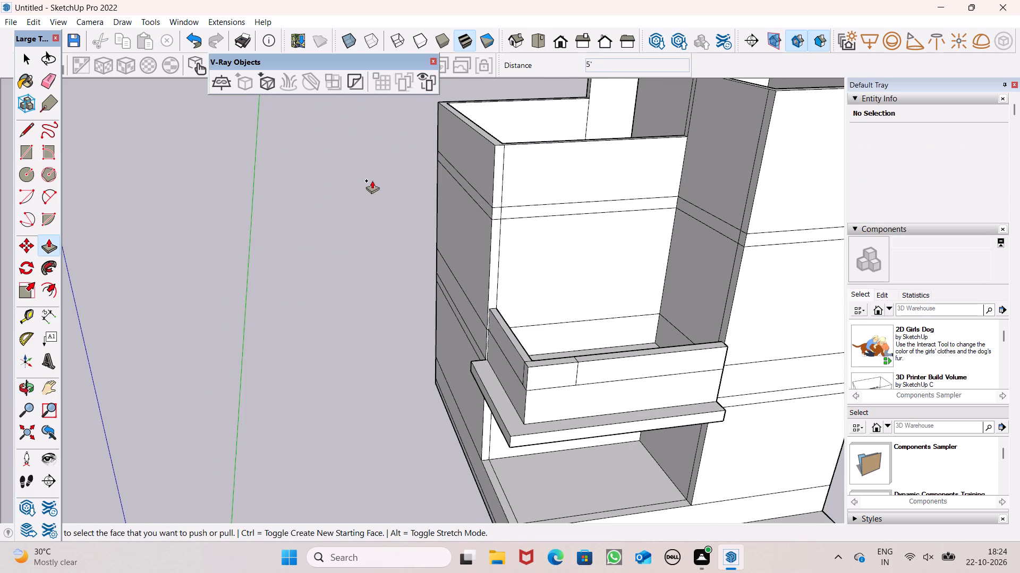
{"action": "scroll", "coordinate": [372, 180], "scroll_direction": "down", "scroll_amount": 2}
{"action": "middle_click_drag", "start_coordinate": [478, 229], "coordinate": [491, 228]}
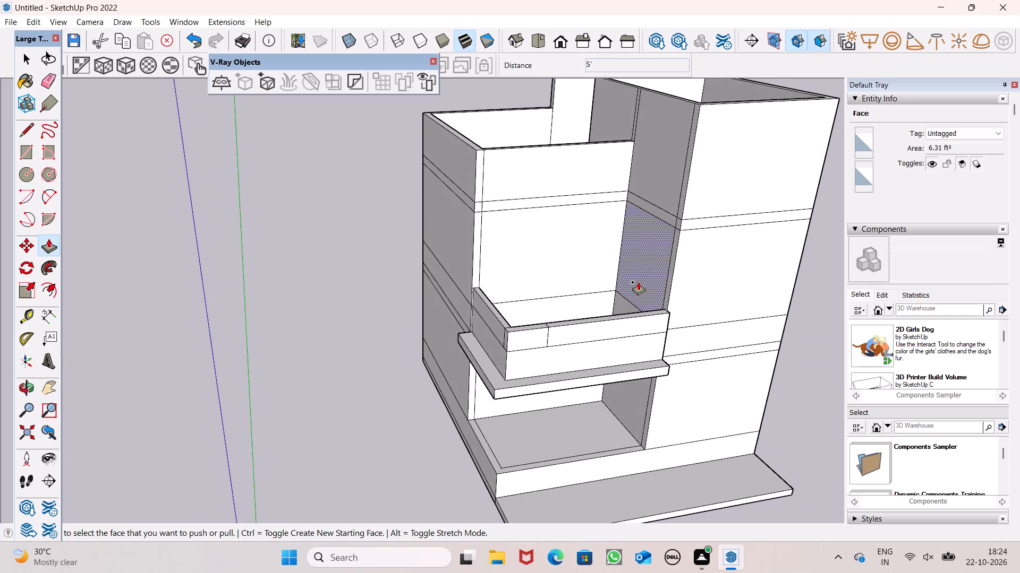
{"action": "middle_click_drag", "start_coordinate": [658, 281], "coordinate": [582, 289]}
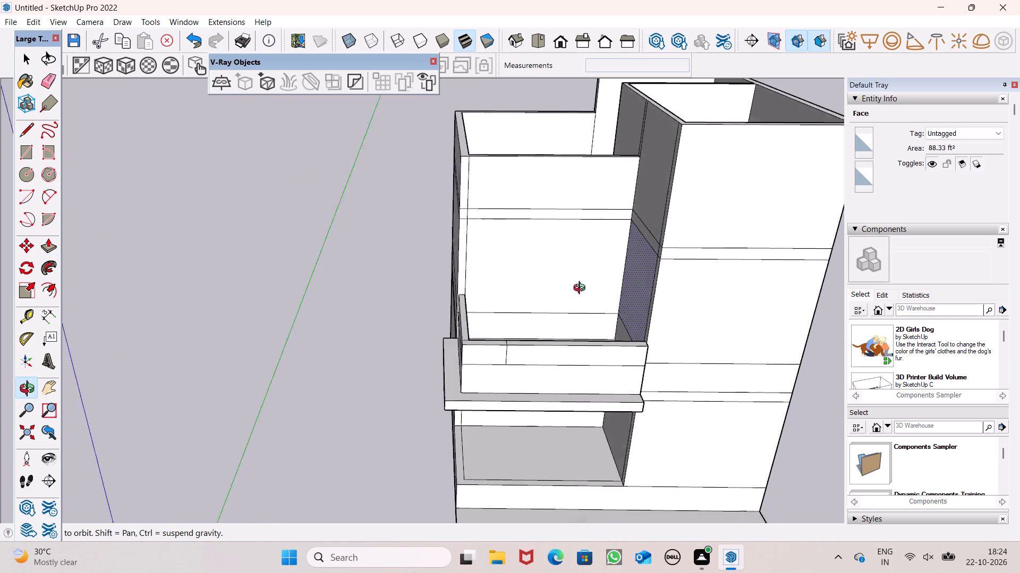
{"action": "middle_click_drag", "start_coordinate": [582, 289], "coordinate": [599, 267]}
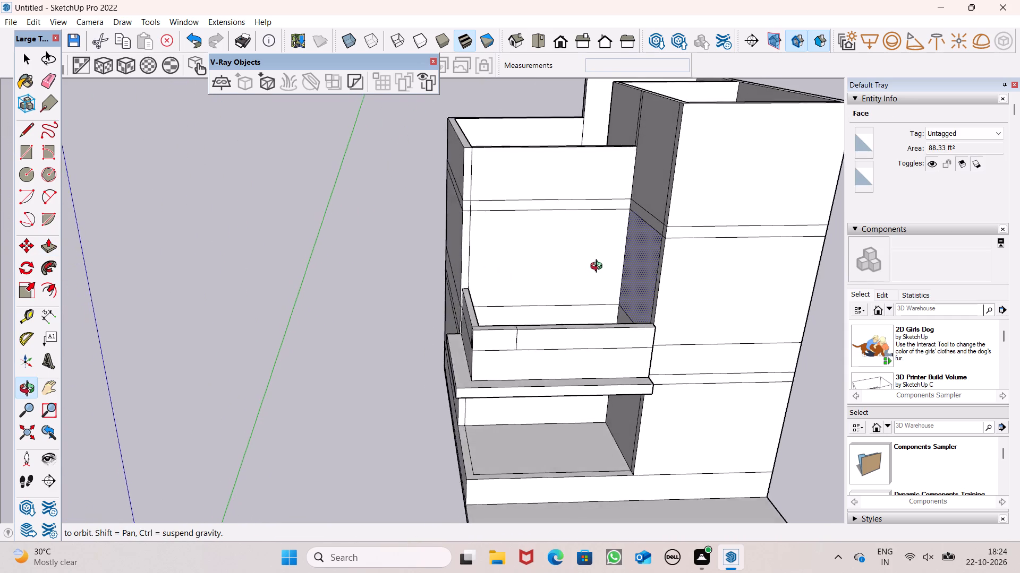
{"action": "middle_click_drag", "start_coordinate": [599, 267], "coordinate": [606, 305]}
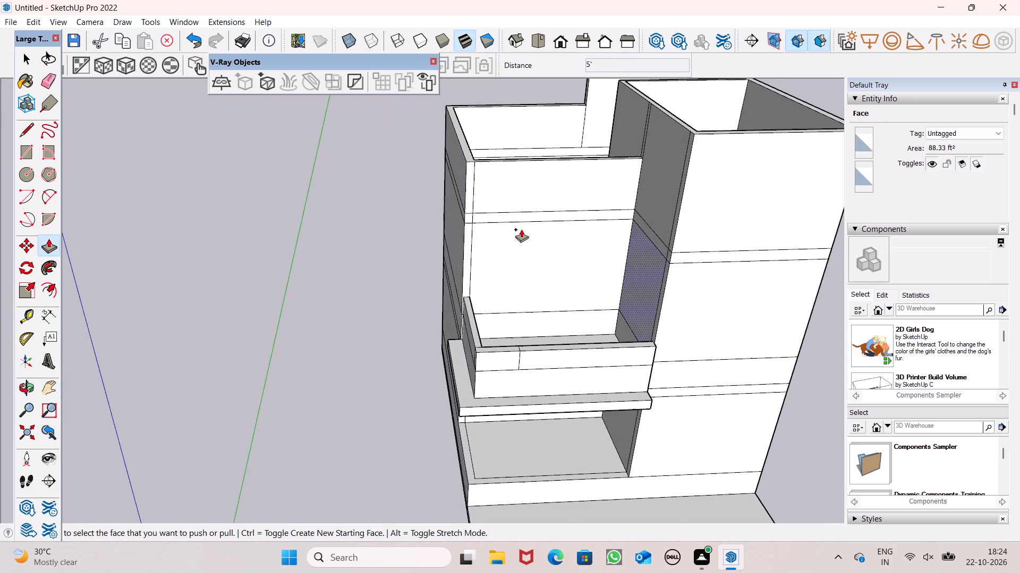
{"action": "left_click_drag", "start_coordinate": [509, 217], "coordinate": [602, 318]}
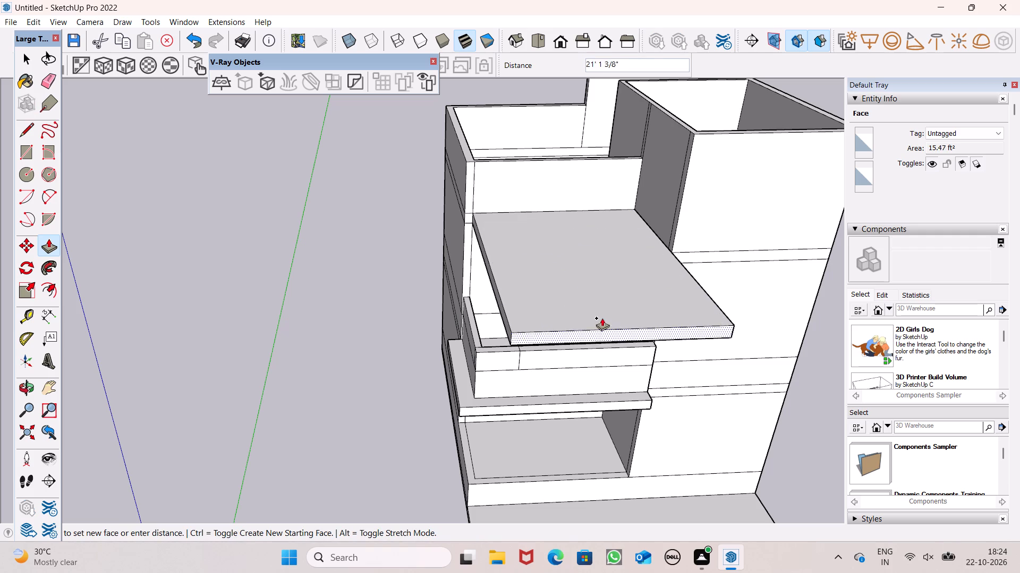
{"action": "left_click_drag", "start_coordinate": [602, 318], "coordinate": [586, 289]}
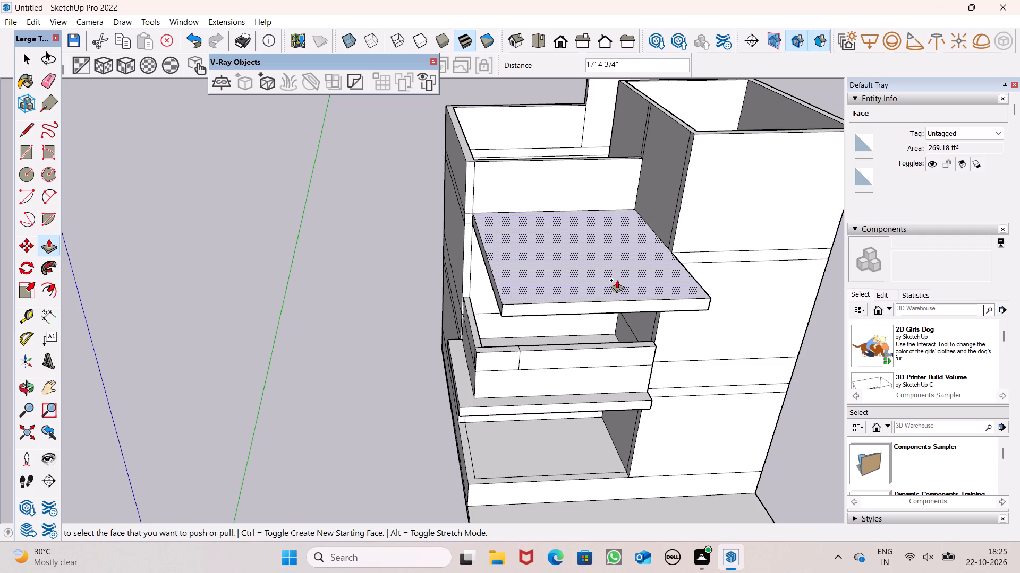
Push the roof slab's front face back about 6' 7/8", in line with the front edge of the slab below.
{"action": "middle_click_drag", "start_coordinate": [616, 280], "coordinate": [359, 177]}
{"action": "scroll", "coordinate": [359, 177], "scroll_direction": "up", "scroll_amount": 1}
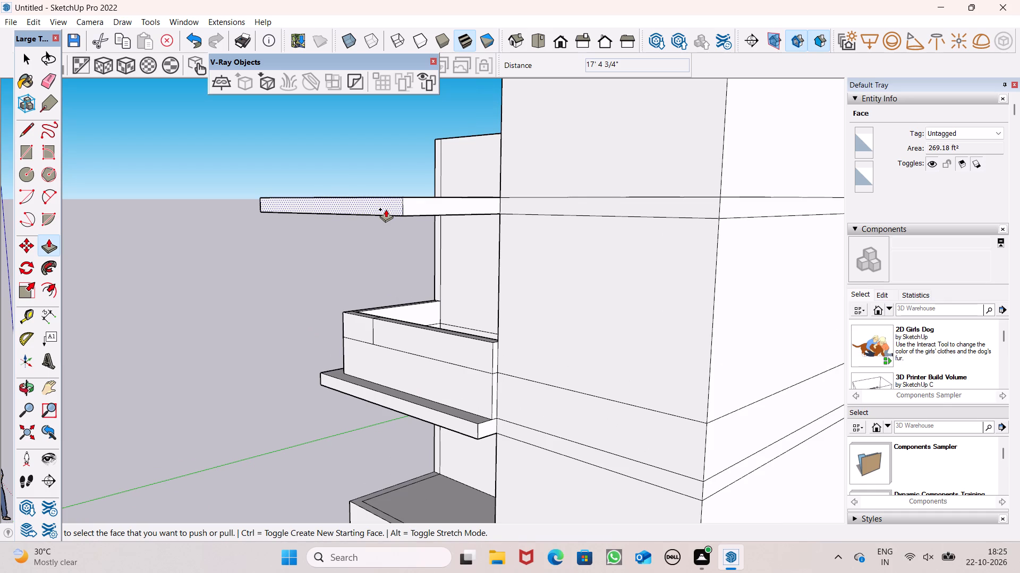
{"action": "left_click_drag", "start_coordinate": [386, 208], "coordinate": [402, 223]}
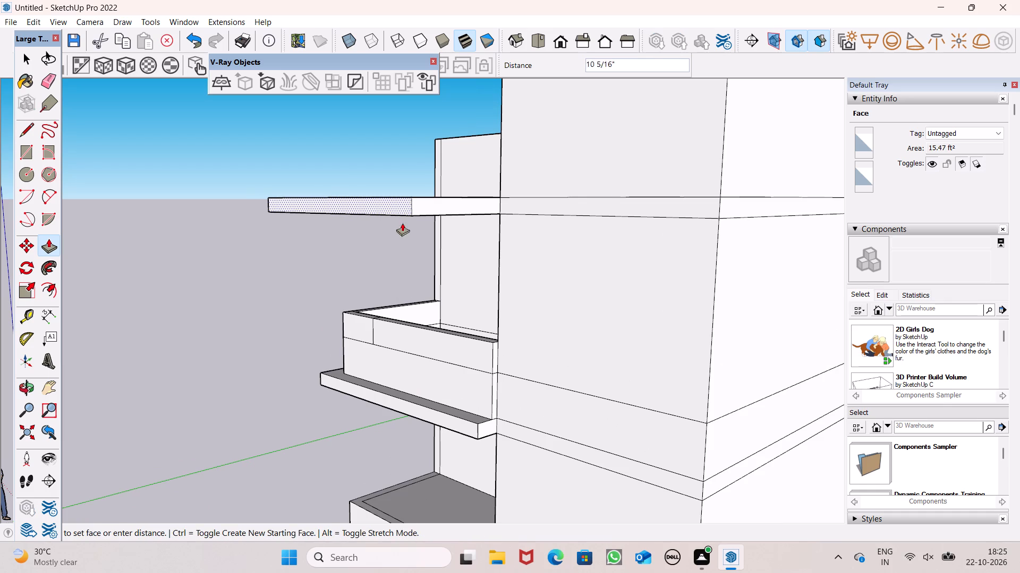
{"action": "left_click_drag", "start_coordinate": [402, 223], "coordinate": [474, 422]}
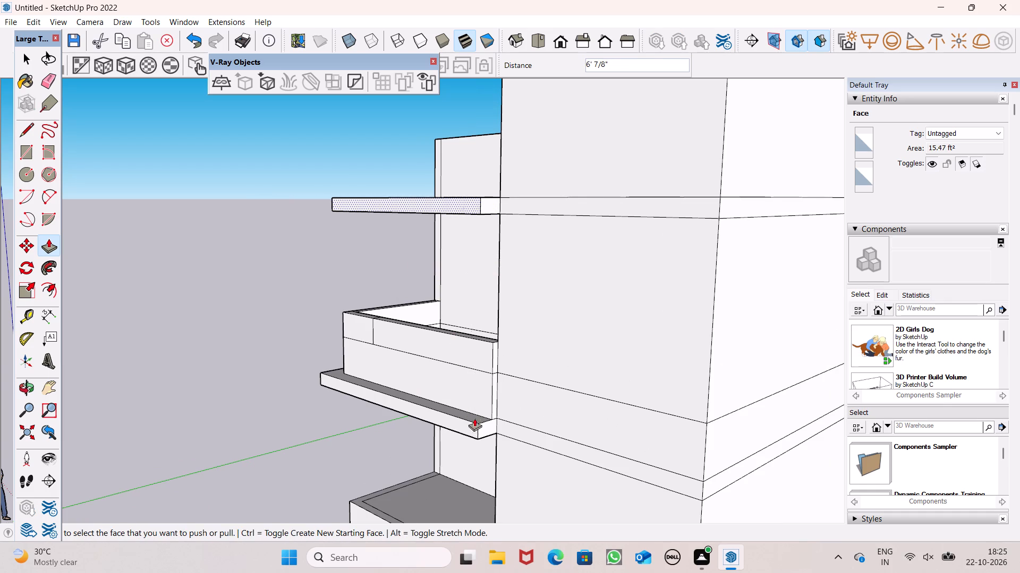
Examine the roof slab, terrace parapet and adjoining side wall from the front, below and above.
{"action": "scroll", "coordinate": [524, 301], "scroll_direction": "down", "scroll_amount": 4}
{"action": "middle_click_drag", "start_coordinate": [524, 312], "coordinate": [709, 333]}
{"action": "scroll", "coordinate": [583, 259], "scroll_direction": "down", "scroll_amount": 3}
{"action": "middle_click_drag", "start_coordinate": [559, 274], "coordinate": [599, 293]}
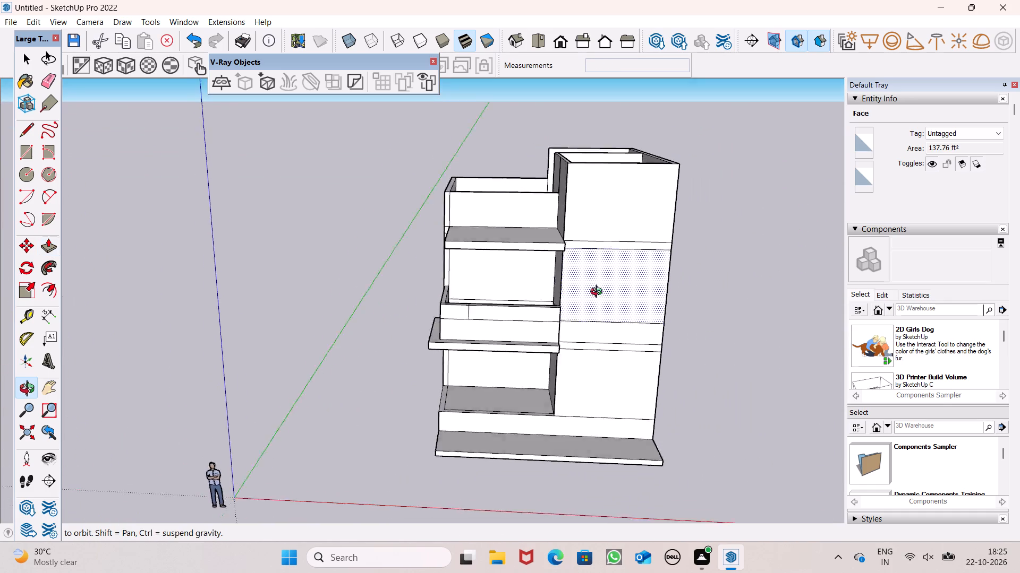
{"action": "middle_click_drag", "start_coordinate": [599, 293], "coordinate": [760, 295]}
{"action": "scroll", "coordinate": [652, 246], "scroll_direction": "up", "scroll_amount": 2}
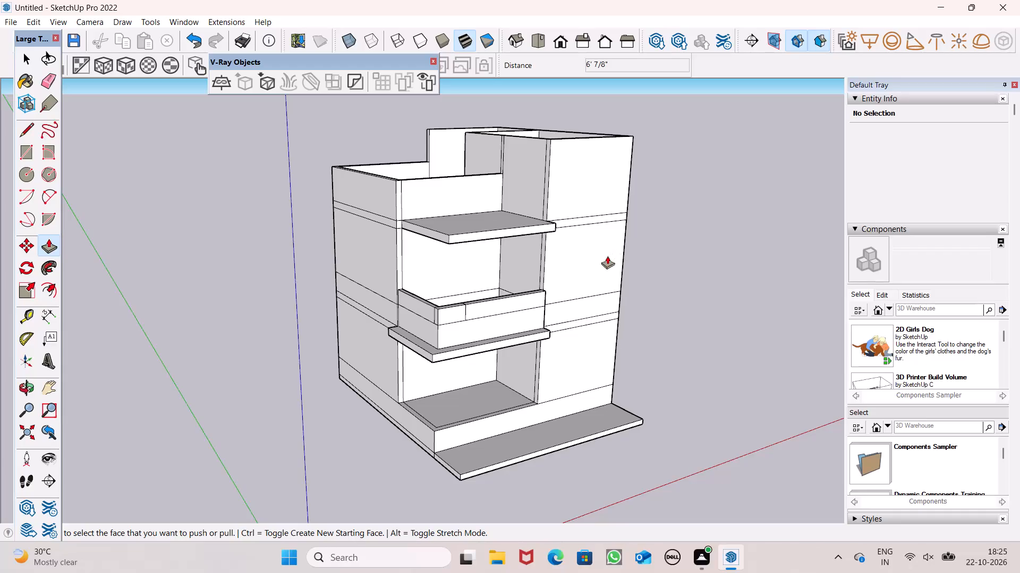
{"action": "scroll", "coordinate": [576, 273], "scroll_direction": "up", "scroll_amount": 2}
{"action": "scroll", "coordinate": [531, 256], "scroll_direction": "up", "scroll_amount": 3}
{"action": "middle_click_drag", "start_coordinate": [533, 245], "coordinate": [495, 175]}
{"action": "scroll", "coordinate": [502, 177], "scroll_direction": "up", "scroll_amount": 6}
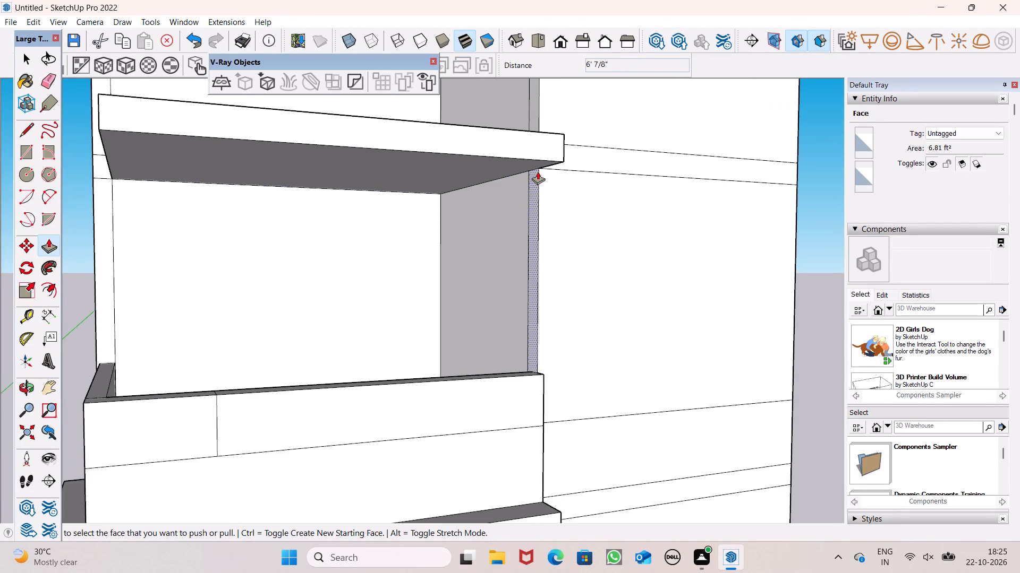
{"action": "scroll", "coordinate": [538, 171], "scroll_direction": "down", "scroll_amount": 1}
{"action": "middle_click_drag", "start_coordinate": [547, 183], "coordinate": [473, 196]}
{"action": "scroll", "coordinate": [572, 160], "scroll_direction": "down", "scroll_amount": 5}
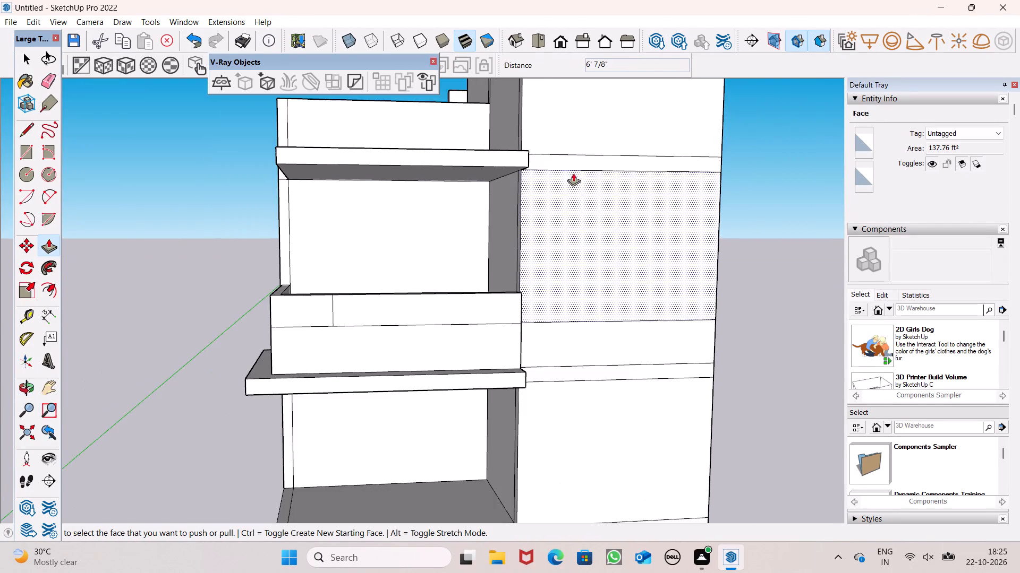
{"action": "middle_click_drag", "start_coordinate": [566, 194], "coordinate": [565, 275]}
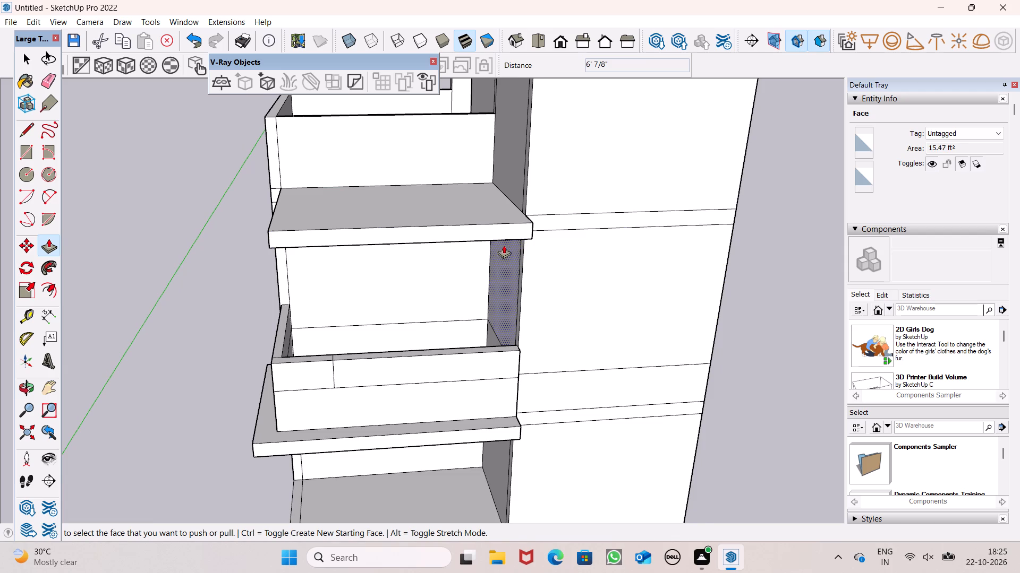
{"action": "scroll", "coordinate": [496, 272], "scroll_direction": "up", "scroll_amount": 1}
{"action": "middle_click_drag", "start_coordinate": [492, 272], "coordinate": [531, 294]}
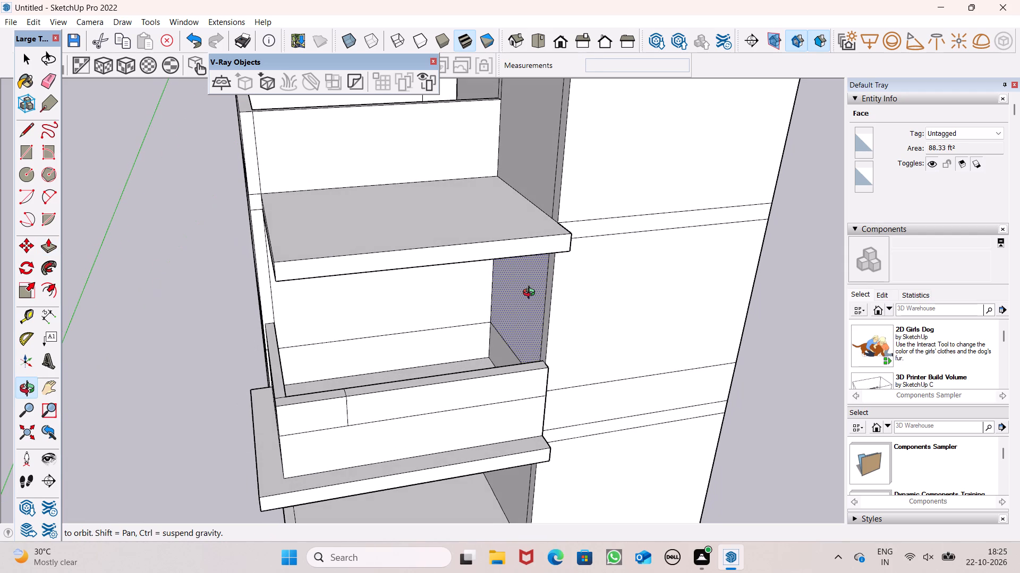
{"action": "middle_click_drag", "start_coordinate": [531, 294], "coordinate": [531, 294]}
{"action": "scroll", "coordinate": [558, 282], "scroll_direction": "down", "scroll_amount": 4}
{"action": "middle_click_drag", "start_coordinate": [569, 301], "coordinate": [522, 332]}
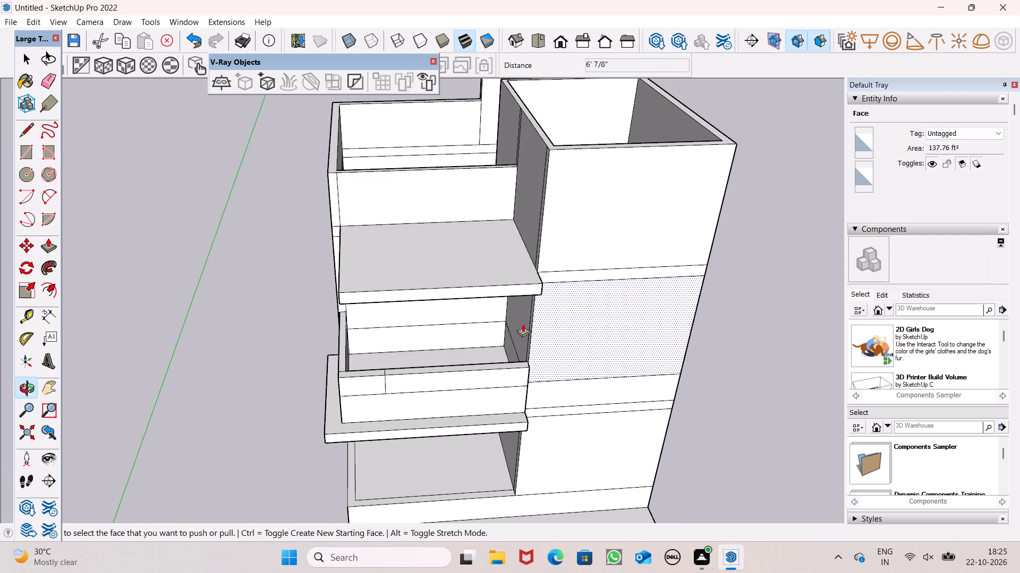
Push the upper and lower end faces of the terrace parapet, beside the tall front wall, inward about 2' 3 5/16".
{"action": "scroll", "coordinate": [521, 317], "scroll_direction": "down", "scroll_amount": 3}
{"action": "middle_click_drag", "start_coordinate": [524, 354], "coordinate": [328, 348]}
{"action": "scroll", "coordinate": [473, 345], "scroll_direction": "down", "scroll_amount": 1}
{"action": "scroll", "coordinate": [431, 394], "scroll_direction": "up", "scroll_amount": 7}
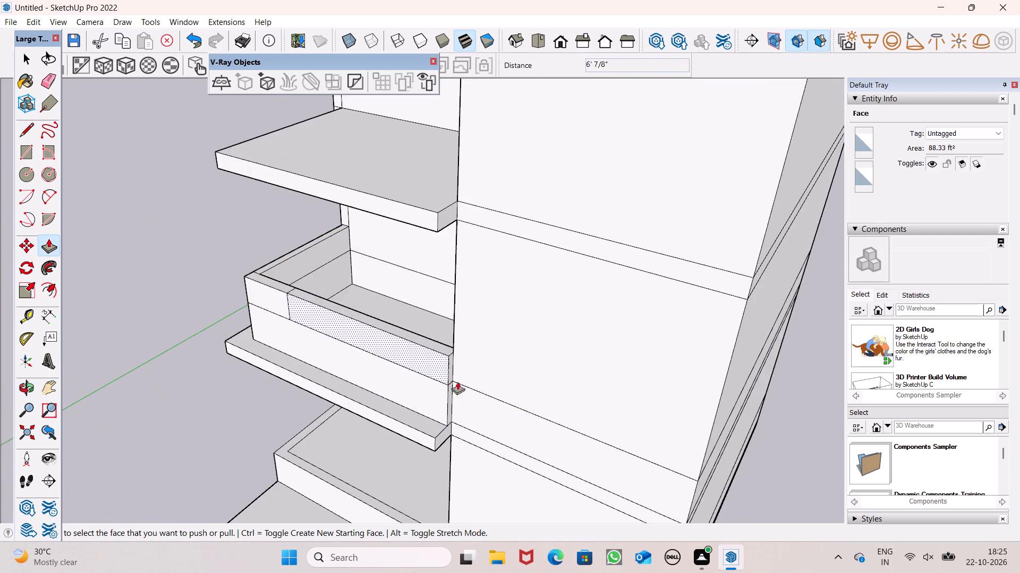
{"action": "scroll", "coordinate": [467, 381], "scroll_direction": "up", "scroll_amount": 6}
{"action": "scroll", "coordinate": [678, 307], "scroll_direction": "down", "scroll_amount": 6}
{"action": "middle_click_drag", "start_coordinate": [598, 344], "coordinate": [534, 348]}
{"action": "scroll", "coordinate": [484, 358], "scroll_direction": "up", "scroll_amount": 4}
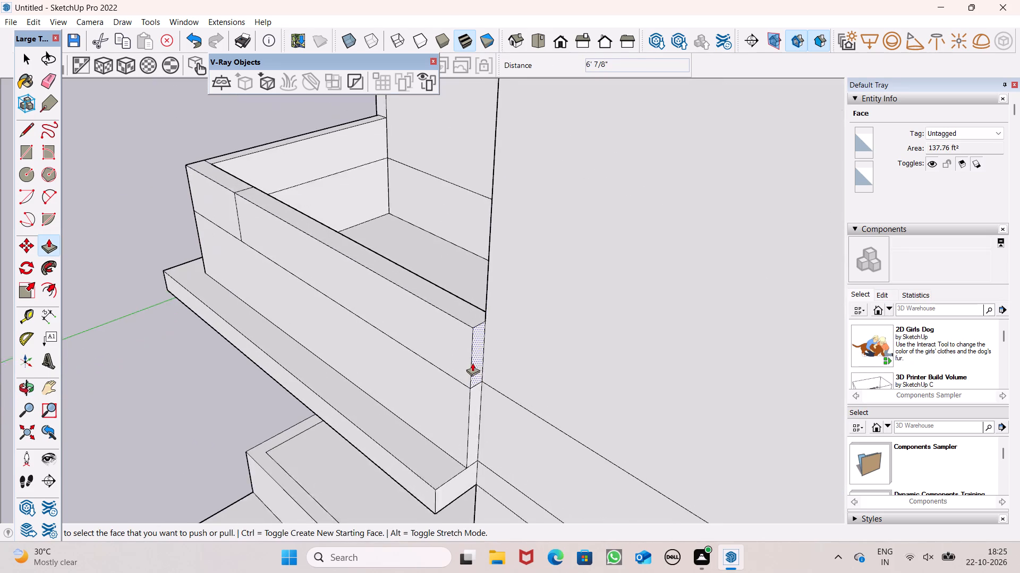
{"action": "scroll", "coordinate": [472, 363], "scroll_direction": "up", "scroll_amount": 2}
{"action": "left_click_drag", "start_coordinate": [475, 361], "coordinate": [414, 321]}
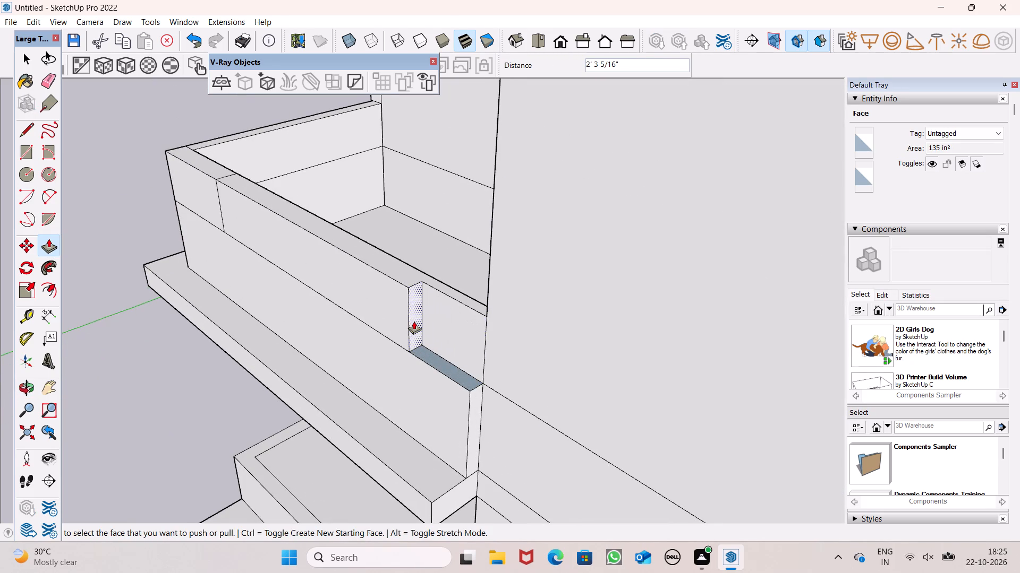
{"action": "left_click_drag", "start_coordinate": [476, 411], "coordinate": [411, 344]}
Draw a line about 4 1/8" long across the terrace parapet's top, at the start of the thinned section beside the tall wall.
{"action": "scroll", "coordinate": [458, 322], "scroll_direction": "down", "scroll_amount": 3}
{"action": "middle_click_drag", "start_coordinate": [460, 326], "coordinate": [703, 423]}
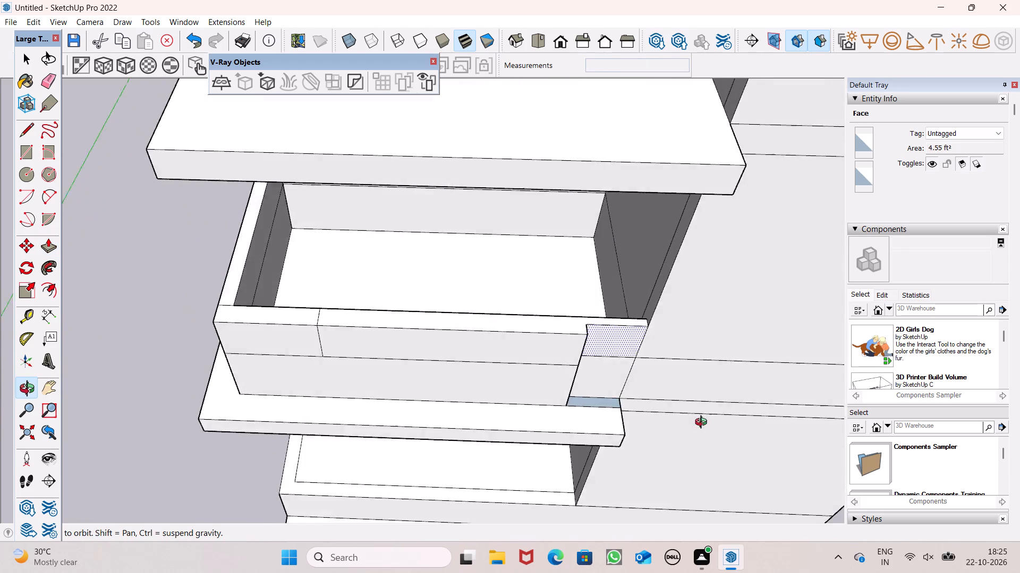
{"action": "middle_click_drag", "start_coordinate": [703, 423], "coordinate": [668, 396]}
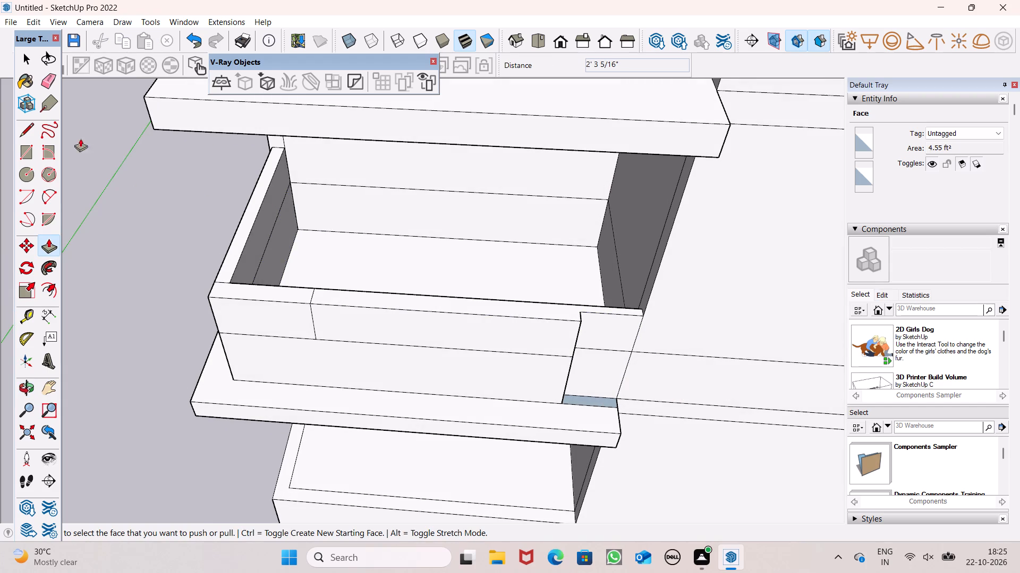
{"action": "left_click", "coordinate": [24, 126]}
{"action": "scroll", "coordinate": [575, 352], "scroll_direction": "up", "scroll_amount": 4}
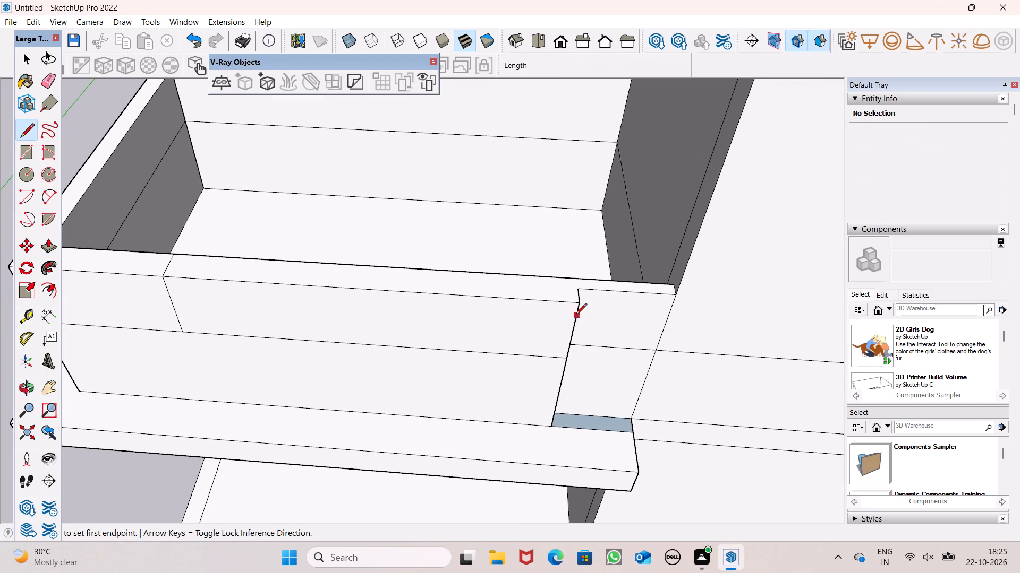
{"action": "left_click", "coordinate": [576, 291]}
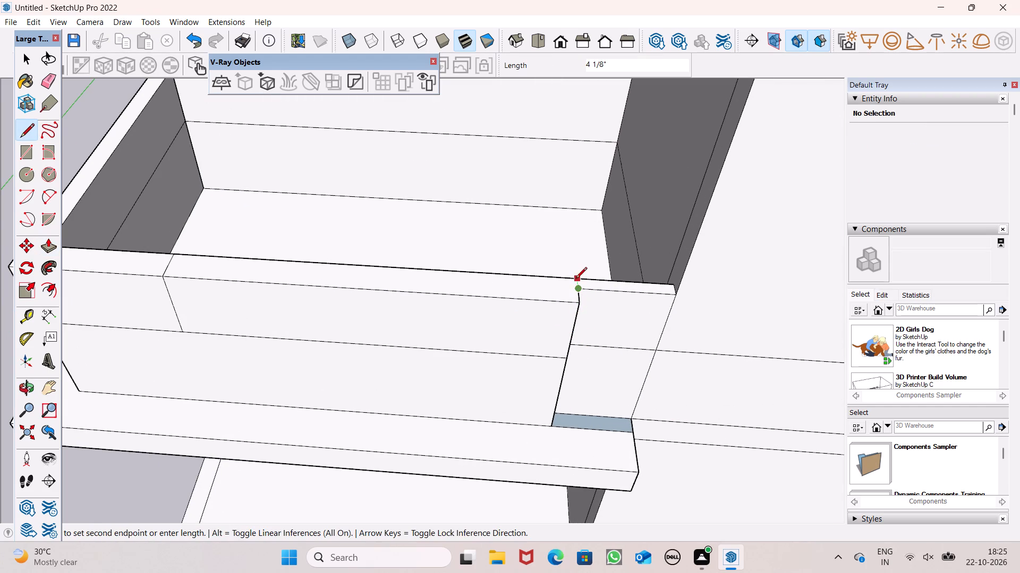
{"action": "left_click", "coordinate": [576, 279]}
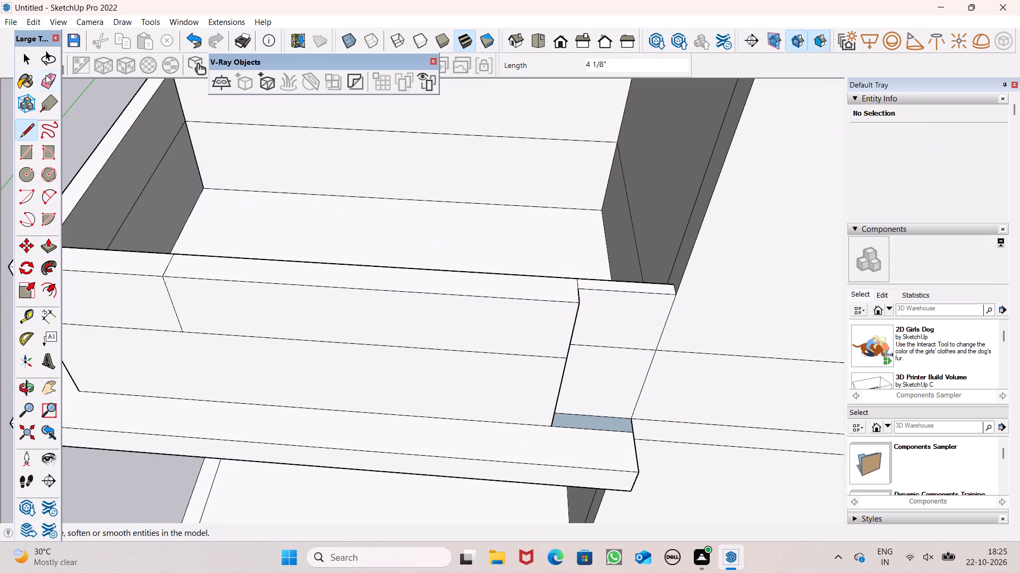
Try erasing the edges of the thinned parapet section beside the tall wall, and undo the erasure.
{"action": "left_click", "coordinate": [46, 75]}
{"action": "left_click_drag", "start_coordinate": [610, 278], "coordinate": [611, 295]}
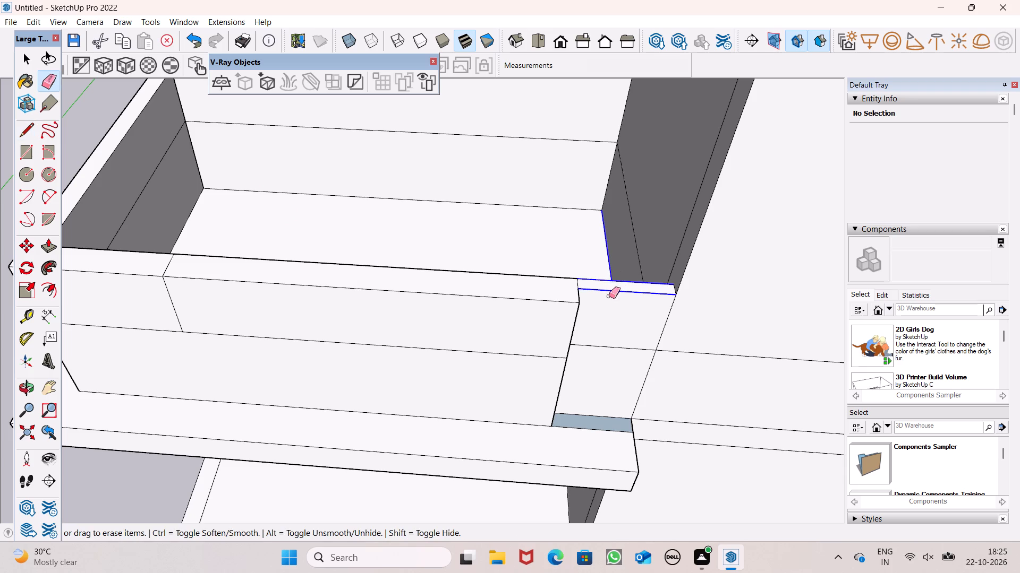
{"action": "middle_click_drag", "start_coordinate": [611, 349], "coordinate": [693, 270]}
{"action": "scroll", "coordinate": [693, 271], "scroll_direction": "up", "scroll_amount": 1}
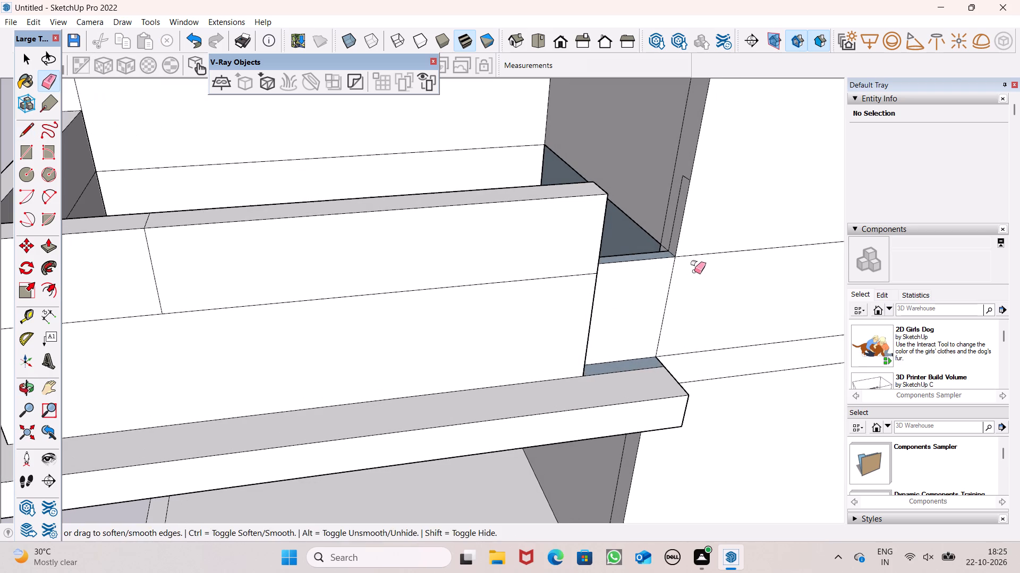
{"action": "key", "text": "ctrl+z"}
Draw a 5' vertical line down the parapet's inner face, from the inner end of the cross line to the terrace floor.
{"action": "middle_click_drag", "start_coordinate": [524, 265], "coordinate": [1019, 300]}
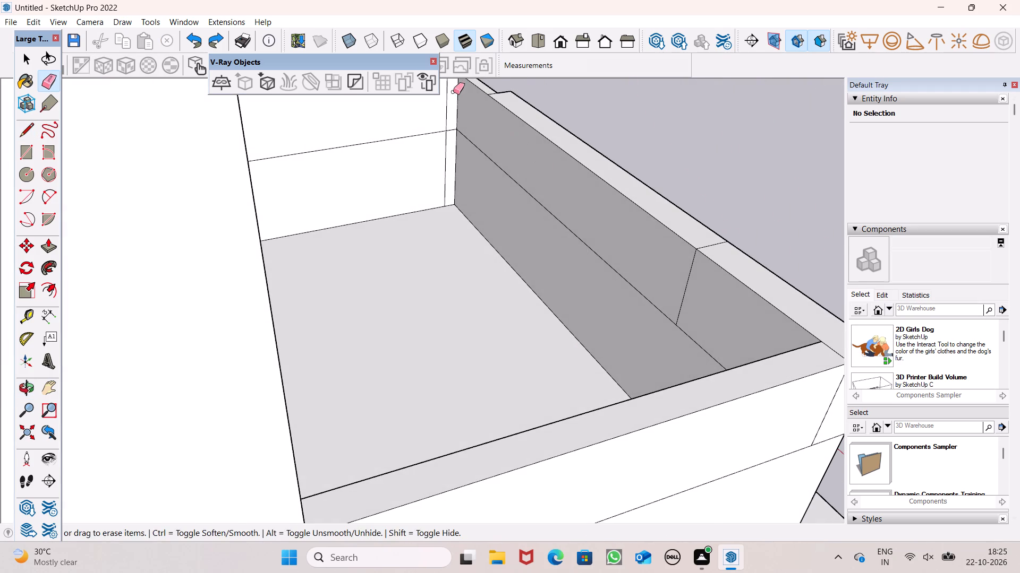
{"action": "scroll", "coordinate": [448, 91], "scroll_direction": "up", "scroll_amount": 1}
{"action": "left_click", "coordinate": [24, 131]}
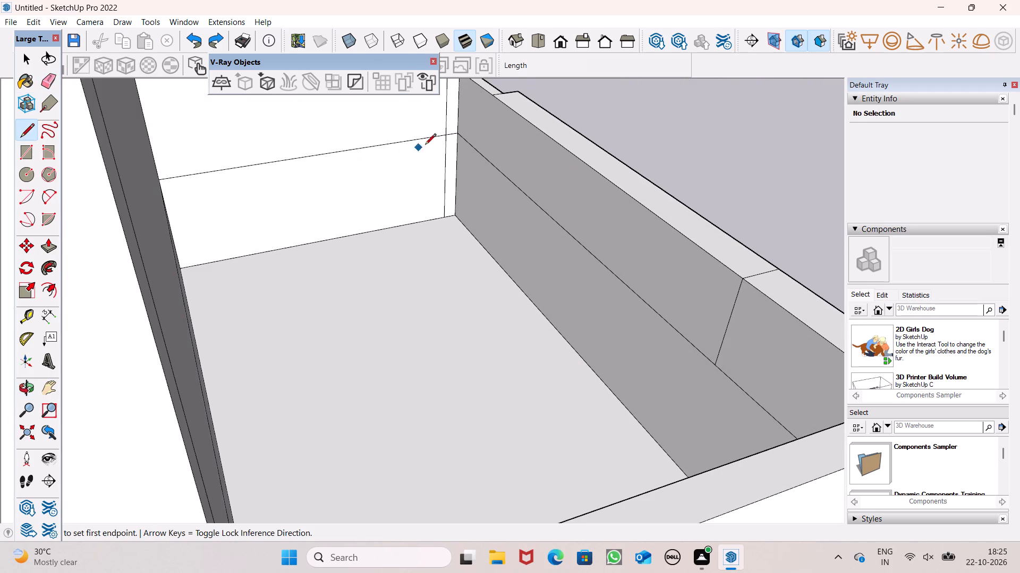
{"action": "scroll", "coordinate": [437, 141], "scroll_direction": "up", "scroll_amount": 1}
{"action": "left_click", "coordinate": [497, 91]}
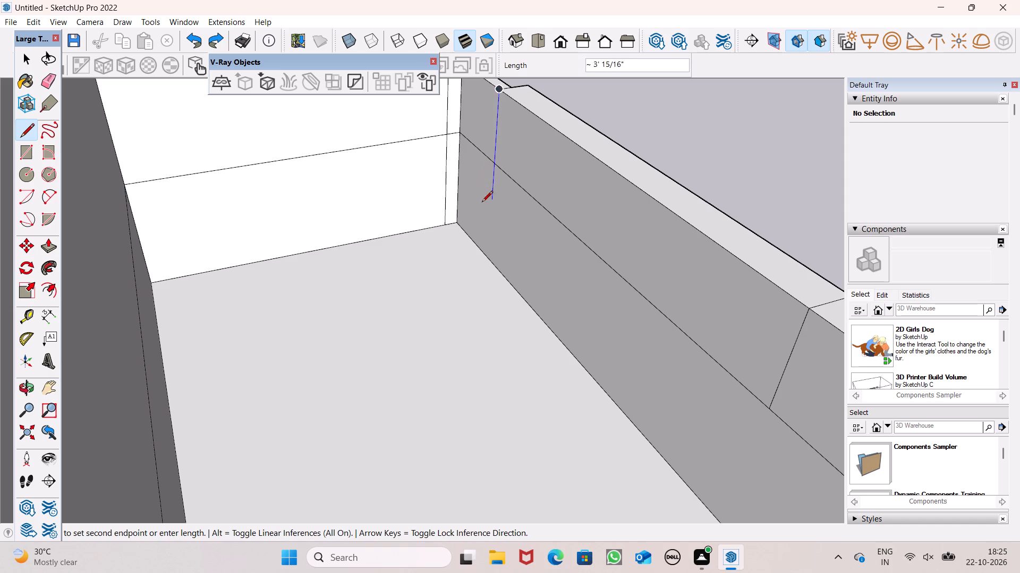
{"action": "left_click", "coordinate": [483, 257]}
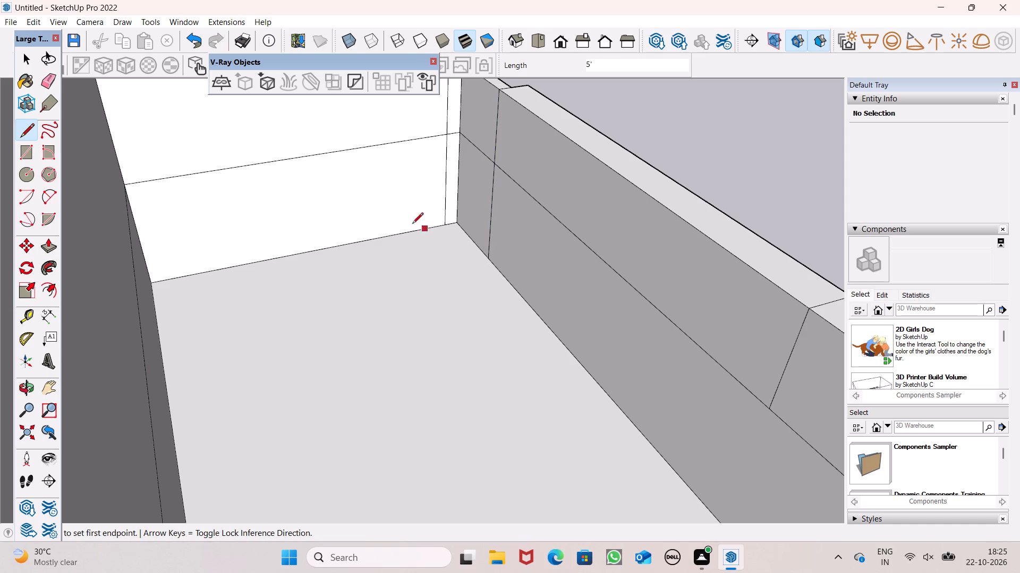
Erase the edges of the thinned parapet section between the new vertical line and the tall wall.
{"action": "left_click", "coordinate": [50, 86]}
{"action": "scroll", "coordinate": [322, 233], "scroll_direction": "down", "scroll_amount": 5}
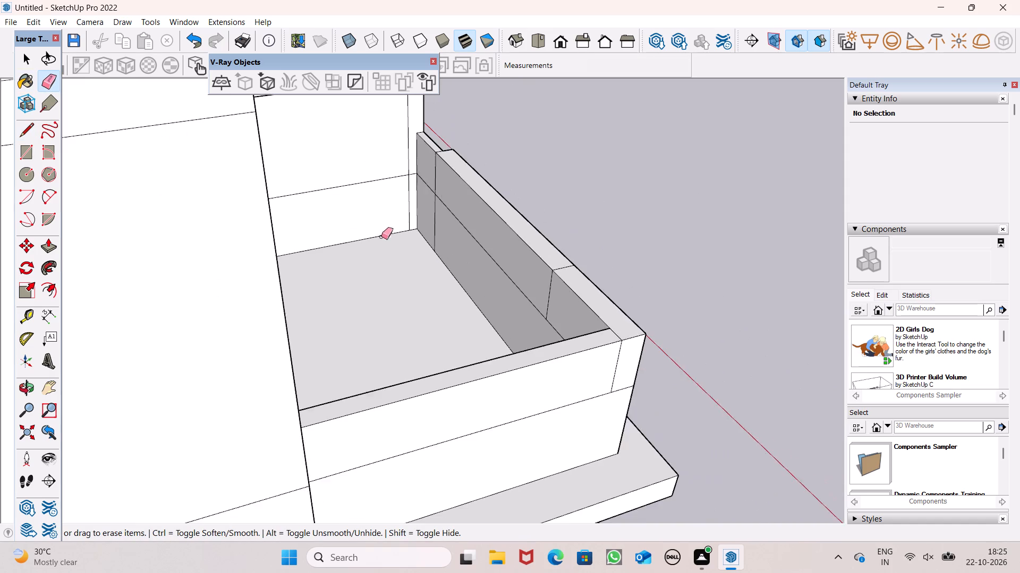
{"action": "scroll", "coordinate": [410, 176], "scroll_direction": "up", "scroll_amount": 6}
{"action": "left_click_drag", "start_coordinate": [440, 126], "coordinate": [437, 133]}
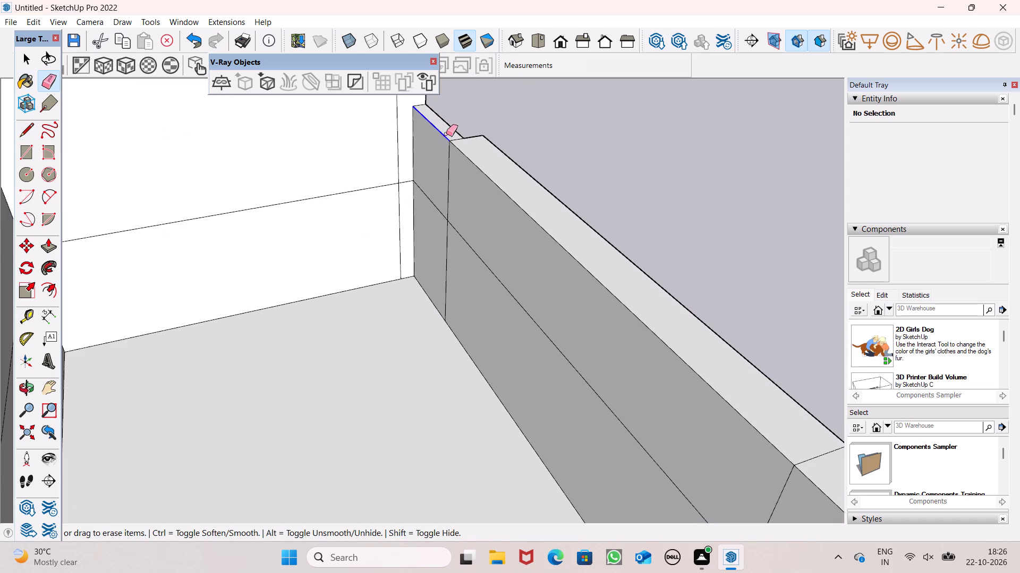
{"action": "left_click", "coordinate": [449, 125]}
{"action": "left_click_drag", "start_coordinate": [427, 185], "coordinate": [419, 198]}
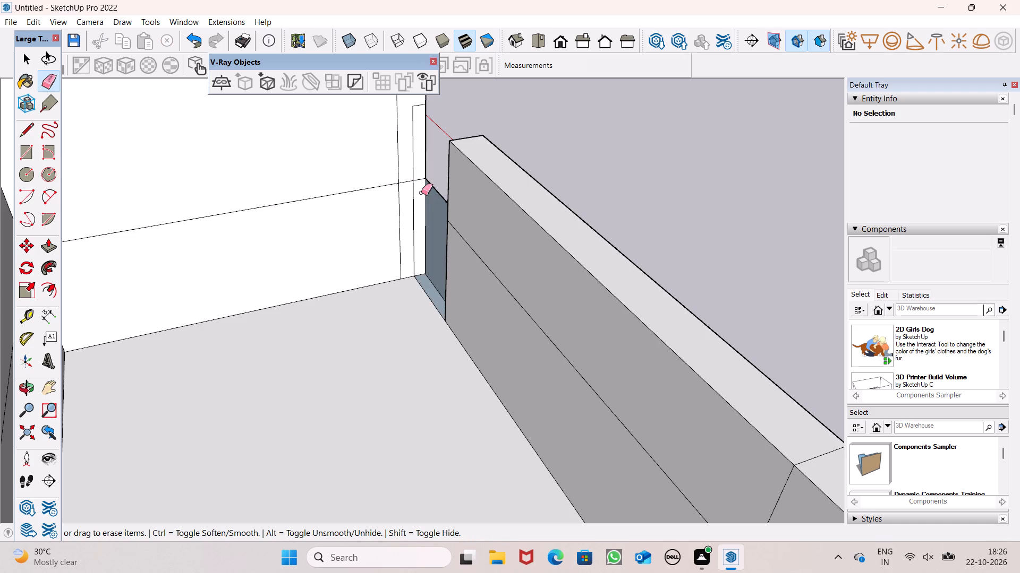
{"action": "left_click_drag", "start_coordinate": [435, 186], "coordinate": [432, 192]}
Erase the leftover parapet outline edges on the side face of the tall wall.
{"action": "scroll", "coordinate": [431, 185], "scroll_direction": "down", "scroll_amount": 3}
{"action": "middle_click_drag", "start_coordinate": [485, 214], "coordinate": [191, 236]}
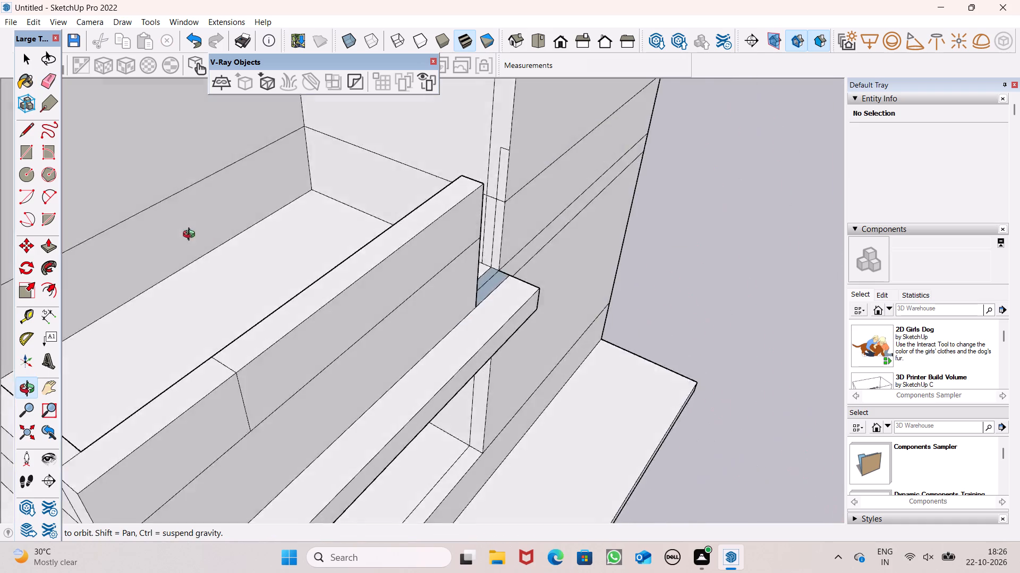
{"action": "middle_click_drag", "start_coordinate": [191, 236], "coordinate": [0, 259]}
{"action": "scroll", "coordinate": [358, 246], "scroll_direction": "up", "scroll_amount": 1}
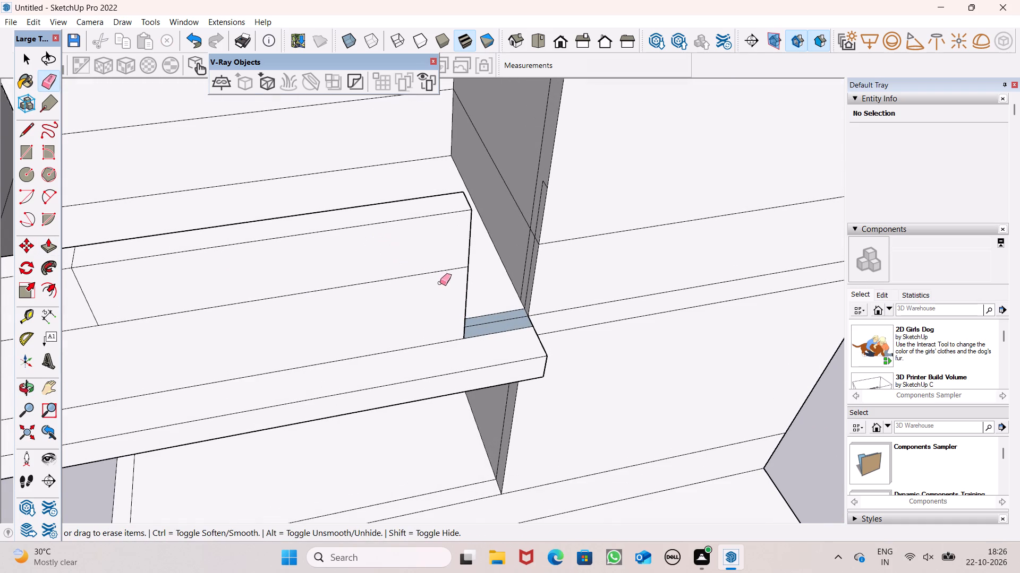
{"action": "scroll", "coordinate": [499, 249], "scroll_direction": "up", "scroll_amount": 1}
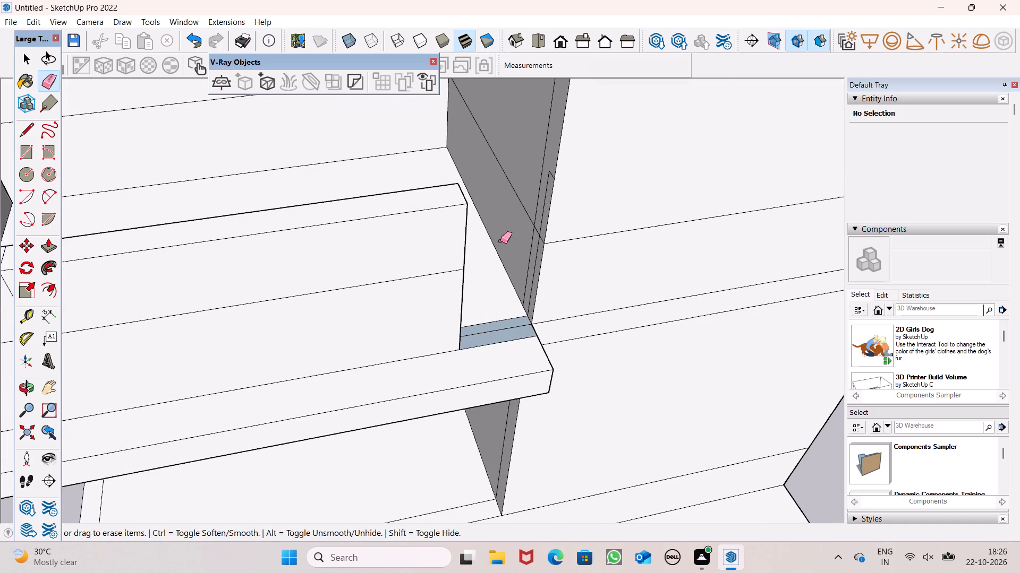
{"action": "scroll", "coordinate": [553, 223], "scroll_direction": "up", "scroll_amount": 5}
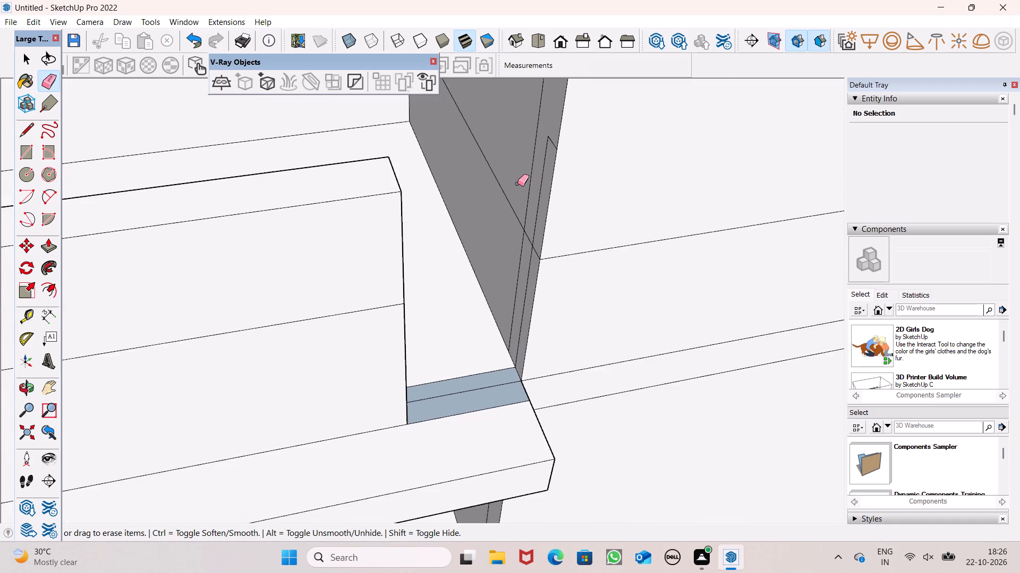
{"action": "middle_click_drag", "start_coordinate": [526, 210], "coordinate": [593, 198]}
{"action": "left_click_drag", "start_coordinate": [531, 224], "coordinate": [538, 231]}
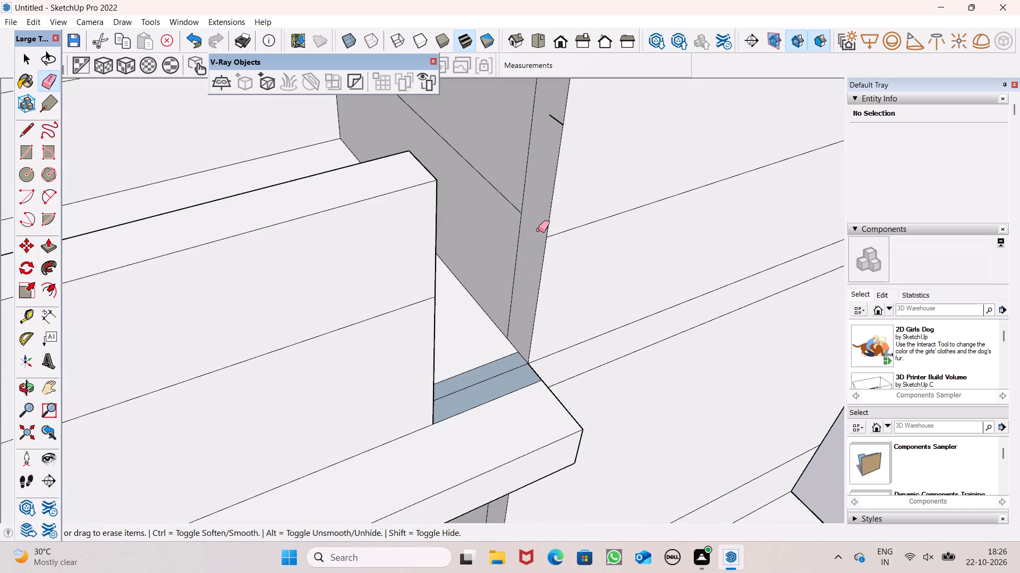
{"action": "left_click", "coordinate": [556, 120]}
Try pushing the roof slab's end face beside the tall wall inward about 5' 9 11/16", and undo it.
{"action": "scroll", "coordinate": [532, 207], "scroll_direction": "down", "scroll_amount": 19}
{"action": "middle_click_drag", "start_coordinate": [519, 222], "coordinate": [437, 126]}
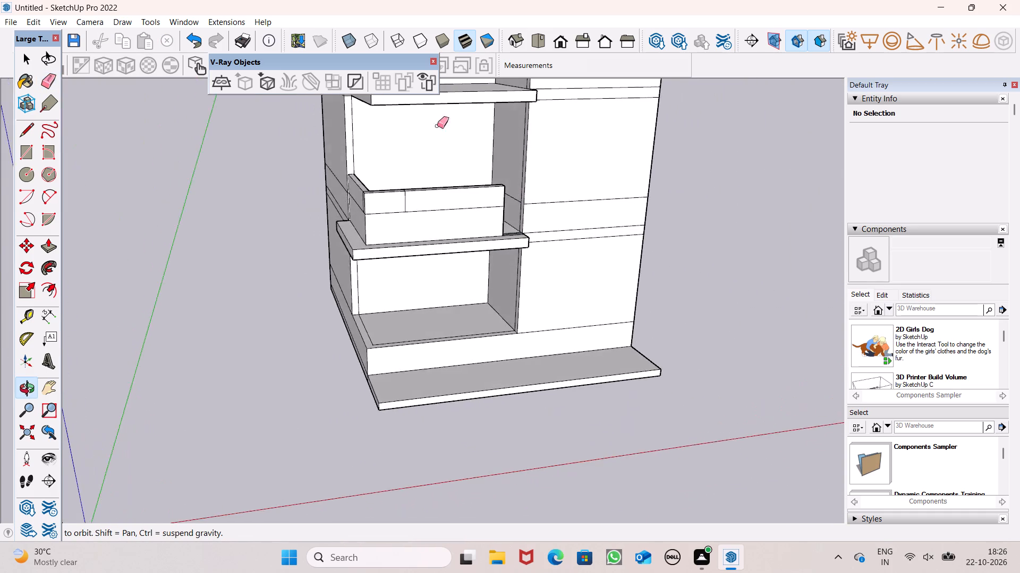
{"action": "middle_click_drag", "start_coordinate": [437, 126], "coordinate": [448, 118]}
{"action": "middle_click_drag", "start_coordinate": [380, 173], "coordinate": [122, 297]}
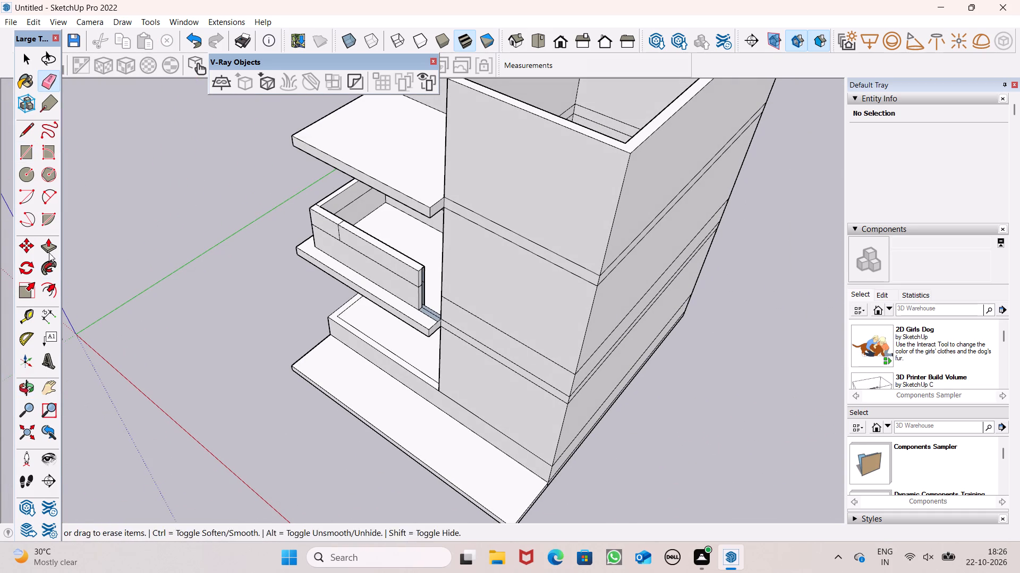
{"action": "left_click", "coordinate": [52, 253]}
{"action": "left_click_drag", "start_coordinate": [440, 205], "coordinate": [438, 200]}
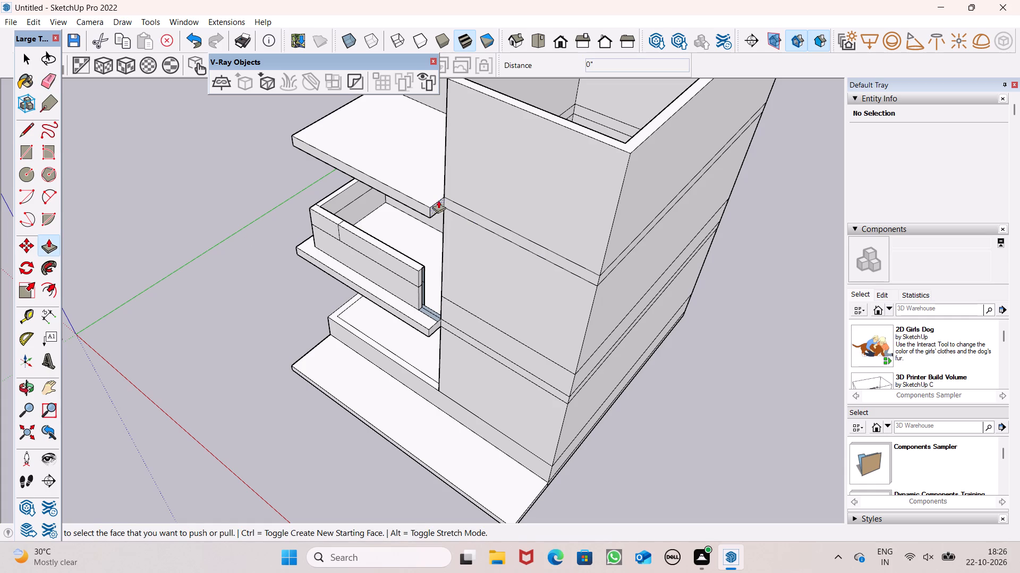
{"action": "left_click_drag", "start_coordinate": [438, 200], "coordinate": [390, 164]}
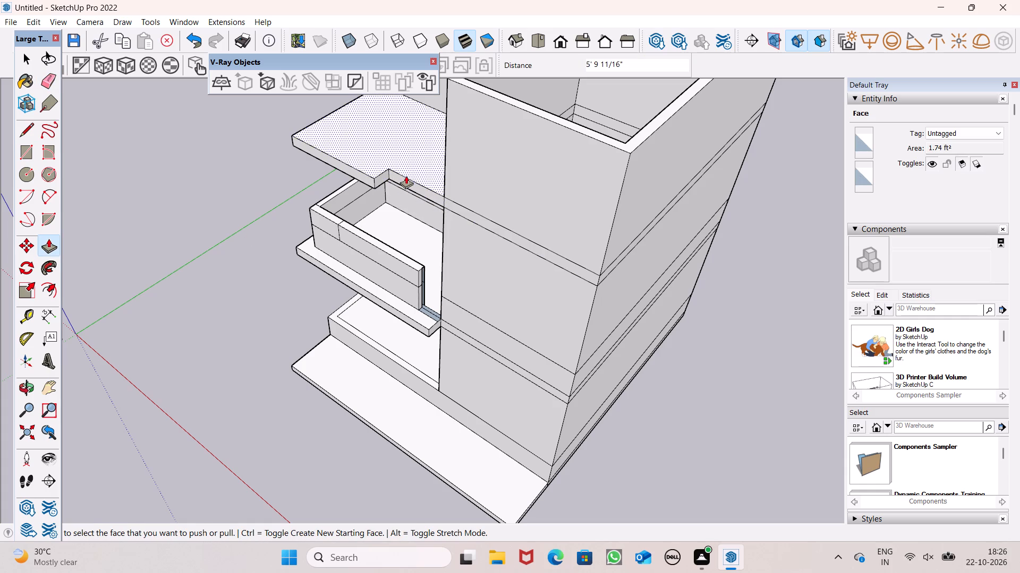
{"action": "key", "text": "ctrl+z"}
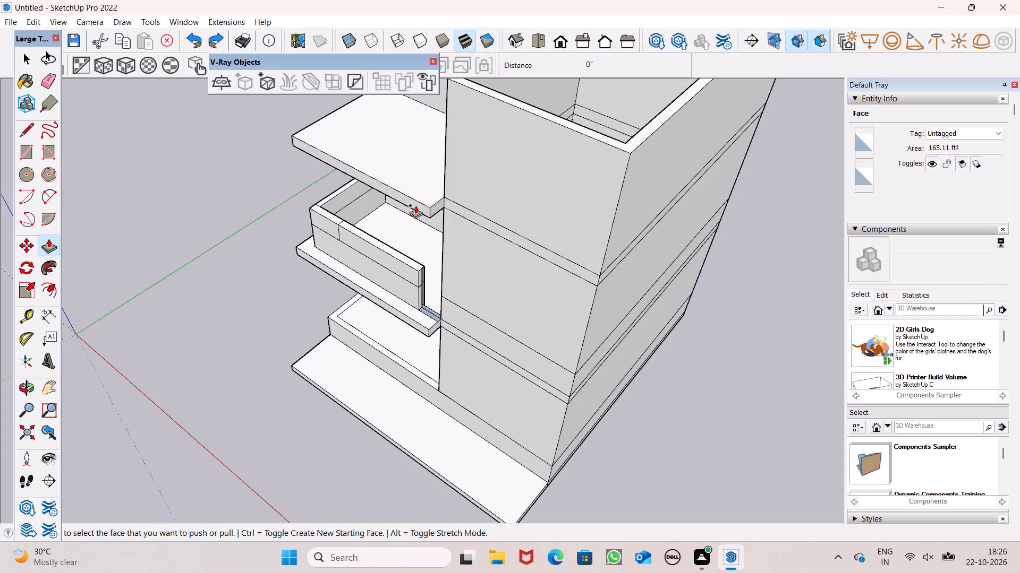
Push/Pull the roof slab over the terrace through its 1' thickness to remove the slab.
{"action": "left_click_drag", "start_coordinate": [410, 201], "coordinate": [448, 166]}
Examine the exposed band on the tall wall's side face, the wall edge strip and the terrace parapet below.
{"action": "middle_click_drag", "start_coordinate": [328, 198], "coordinate": [674, 134]}
{"action": "scroll", "coordinate": [500, 211], "scroll_direction": "down", "scroll_amount": 2}
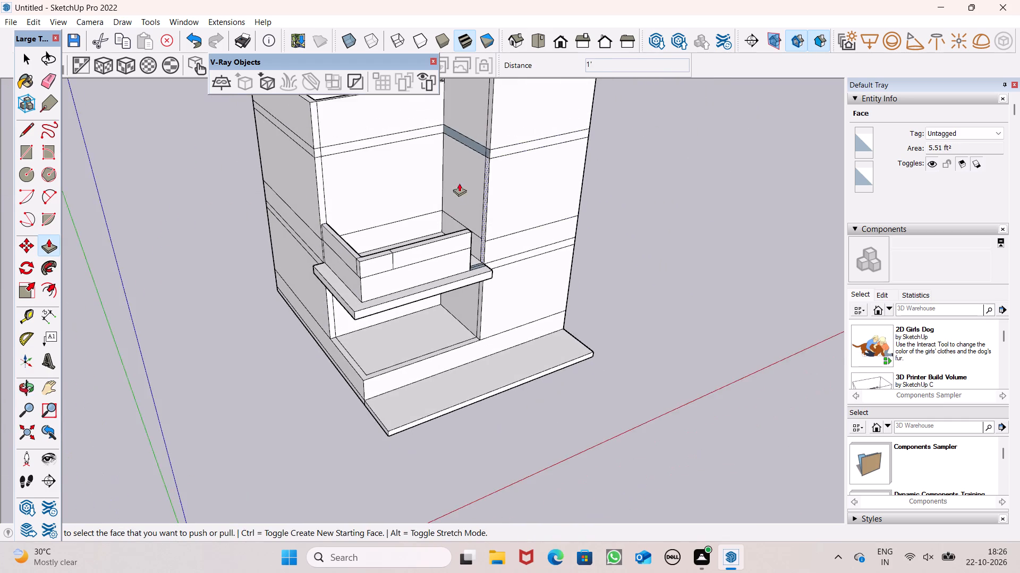
{"action": "middle_click_drag", "start_coordinate": [459, 181], "coordinate": [558, 125]}
{"action": "scroll", "coordinate": [464, 124], "scroll_direction": "up", "scroll_amount": 8}
{"action": "scroll", "coordinate": [509, 138], "scroll_direction": "up", "scroll_amount": 8}
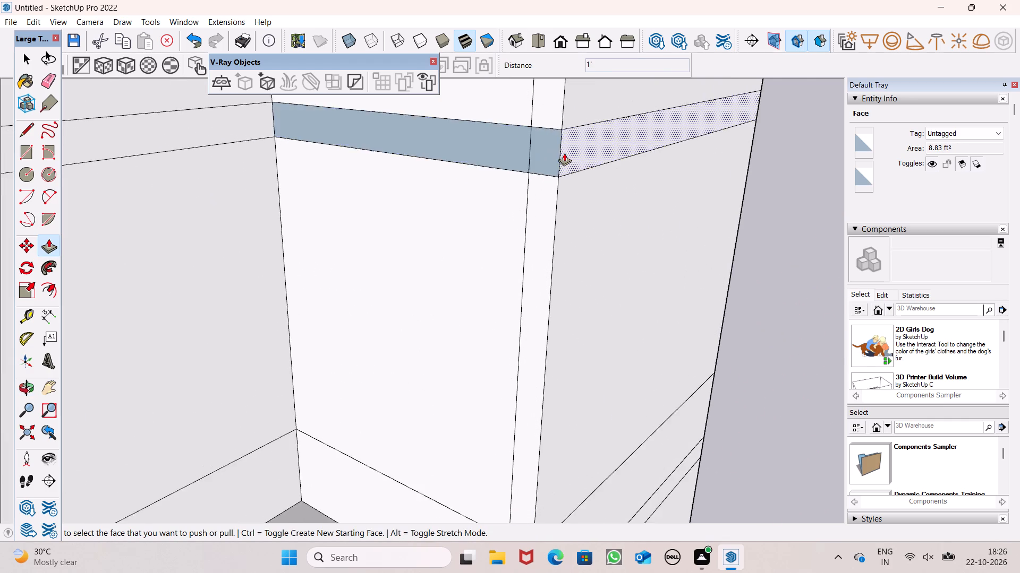
{"action": "scroll", "coordinate": [564, 153], "scroll_direction": "up", "scroll_amount": 8}
{"action": "middle_click_drag", "start_coordinate": [552, 169], "coordinate": [580, 193]}
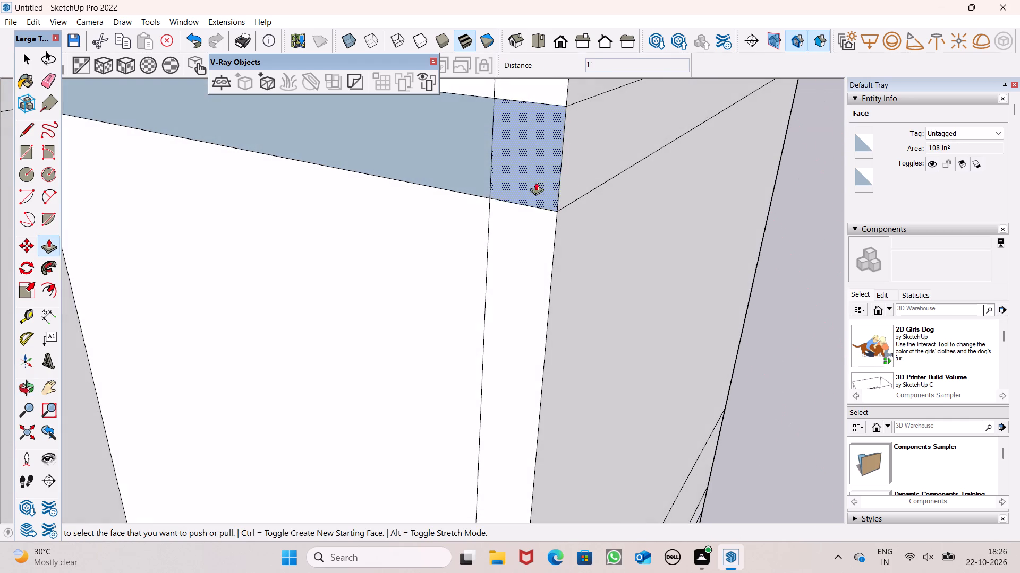
{"action": "scroll", "coordinate": [484, 191], "scroll_direction": "down", "scroll_amount": 6}
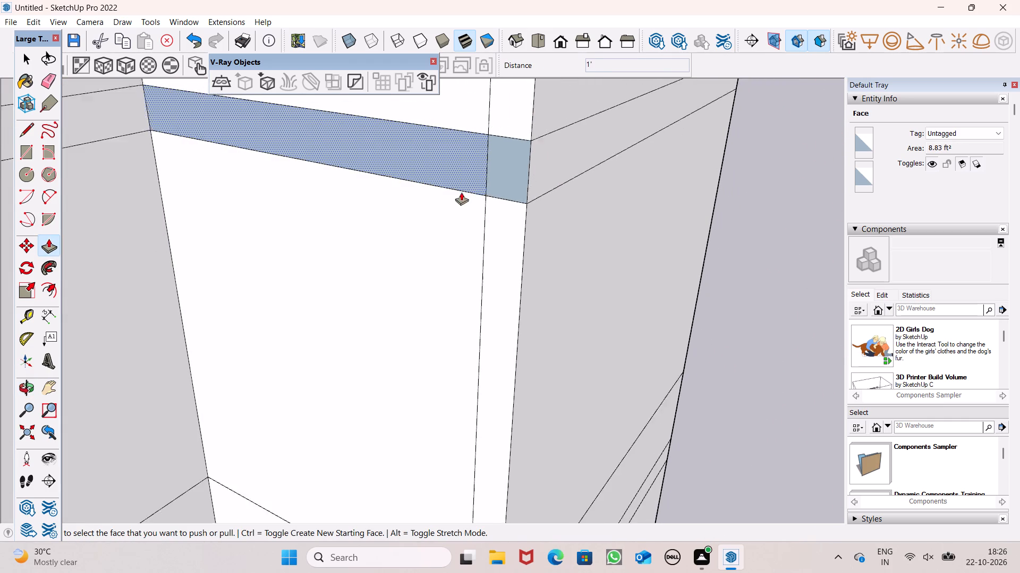
{"action": "scroll", "coordinate": [461, 192], "scroll_direction": "down", "scroll_amount": 13}
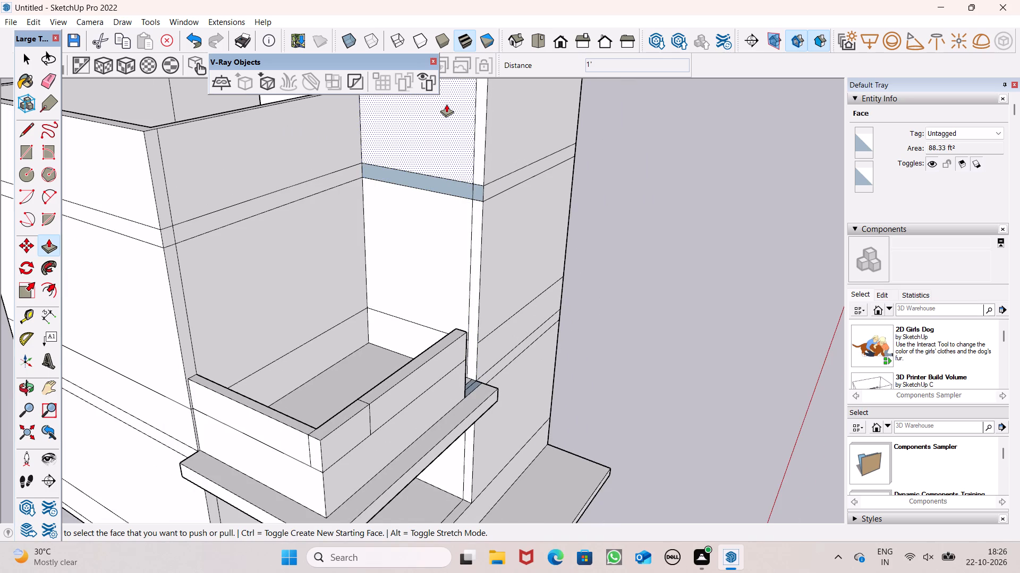
{"action": "scroll", "coordinate": [617, 198], "scroll_direction": "down", "scroll_amount": 2}
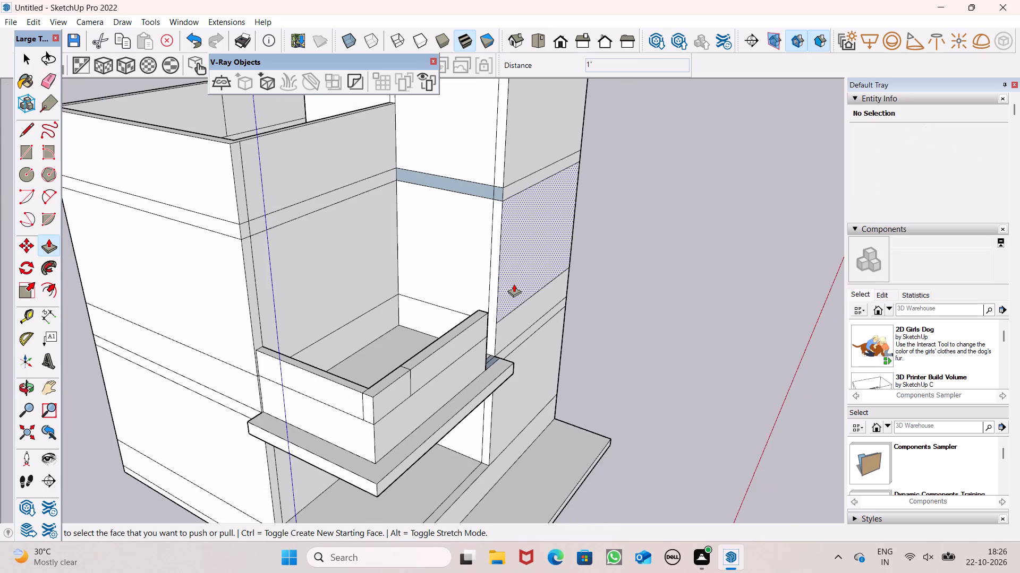
{"action": "scroll", "coordinate": [511, 283], "scroll_direction": "up", "scroll_amount": 2}
{"action": "scroll", "coordinate": [497, 266], "scroll_direction": "down", "scroll_amount": 2}
{"action": "middle_click_drag", "start_coordinate": [531, 341], "coordinate": [445, 416]}
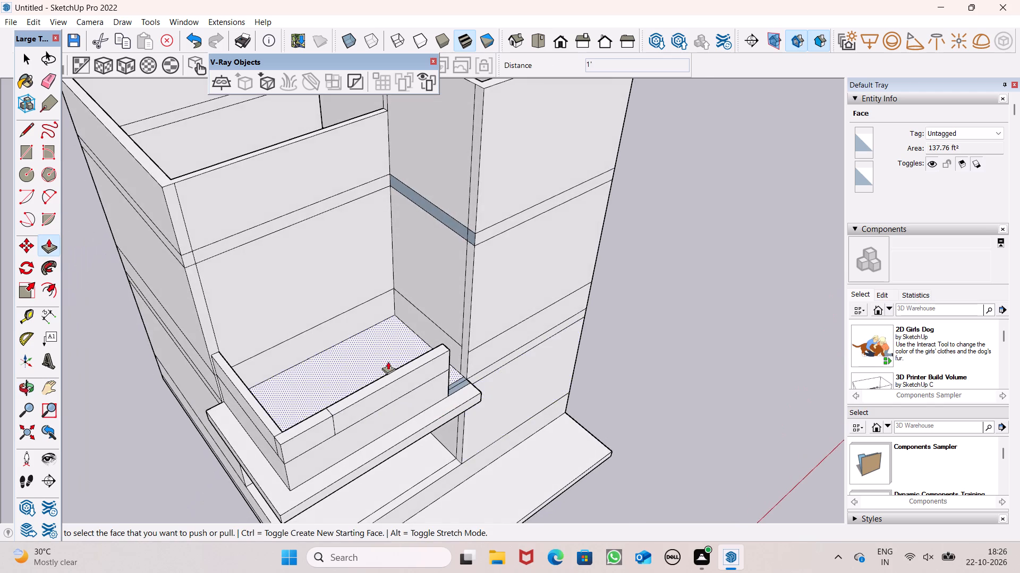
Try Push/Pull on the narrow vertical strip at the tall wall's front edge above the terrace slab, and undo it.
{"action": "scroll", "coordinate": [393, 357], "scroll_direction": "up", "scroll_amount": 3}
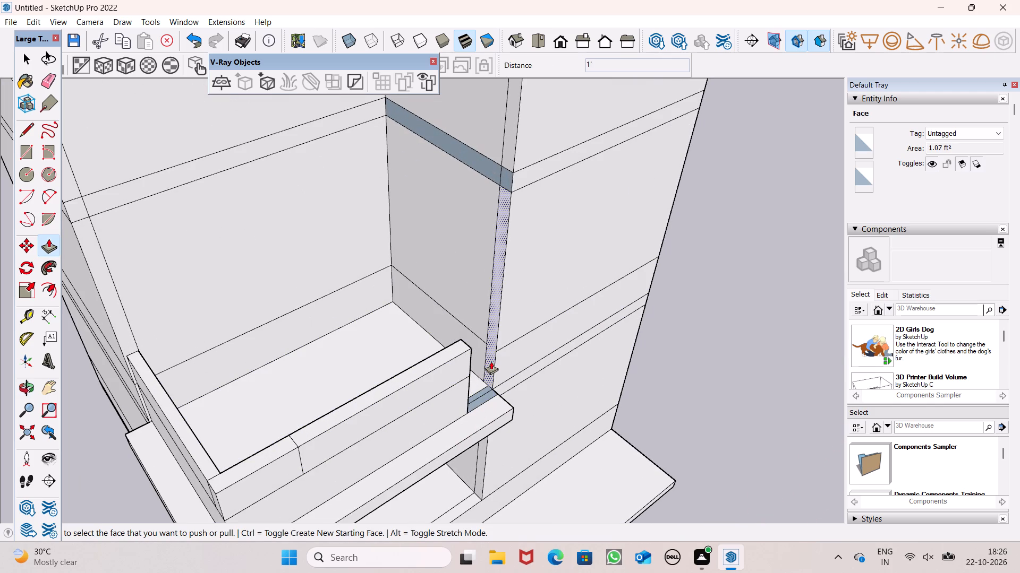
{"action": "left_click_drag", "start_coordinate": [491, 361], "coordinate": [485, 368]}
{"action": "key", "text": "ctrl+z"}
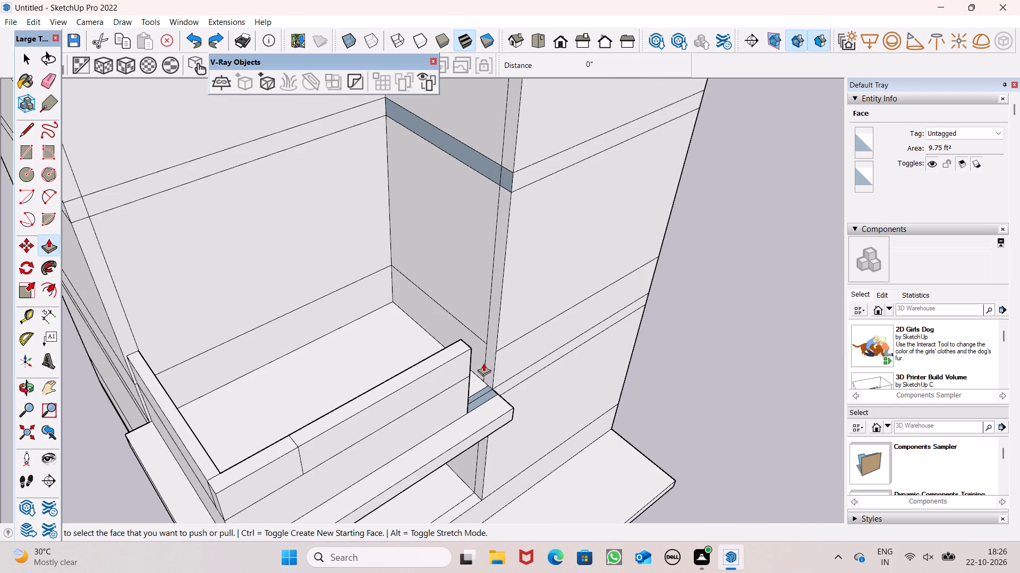
Erase the band's short lower edge where it crosses the narrow strip at the tall wall's front edge.
{"action": "left_click", "coordinate": [49, 78]}
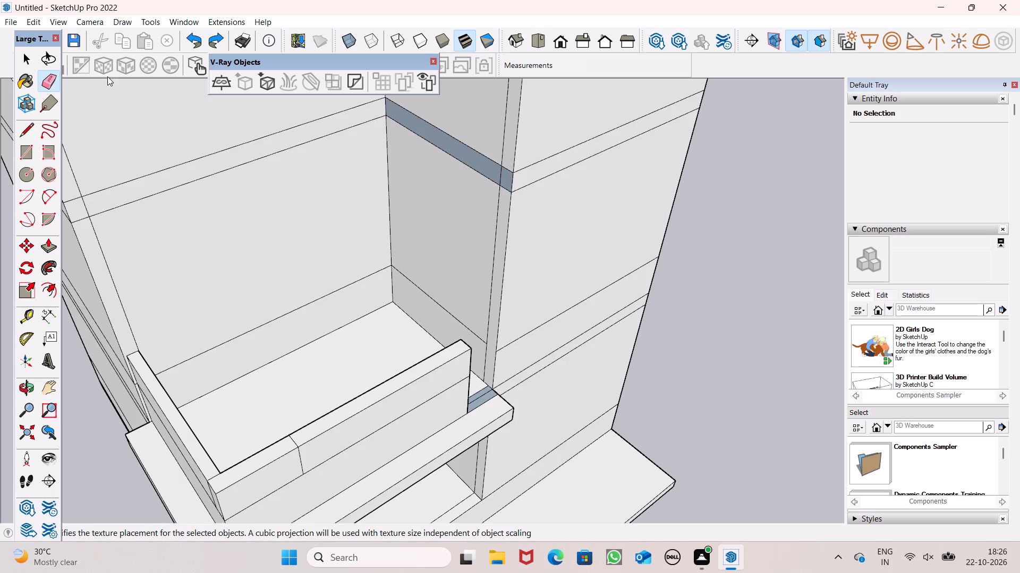
{"action": "scroll", "coordinate": [168, 135], "scroll_direction": "down", "scroll_amount": 5}
{"action": "scroll", "coordinate": [350, 160], "scroll_direction": "down", "scroll_amount": 3}
{"action": "middle_click_drag", "start_coordinate": [350, 162], "coordinate": [394, 139]}
{"action": "scroll", "coordinate": [384, 152], "scroll_direction": "up", "scroll_amount": 1}
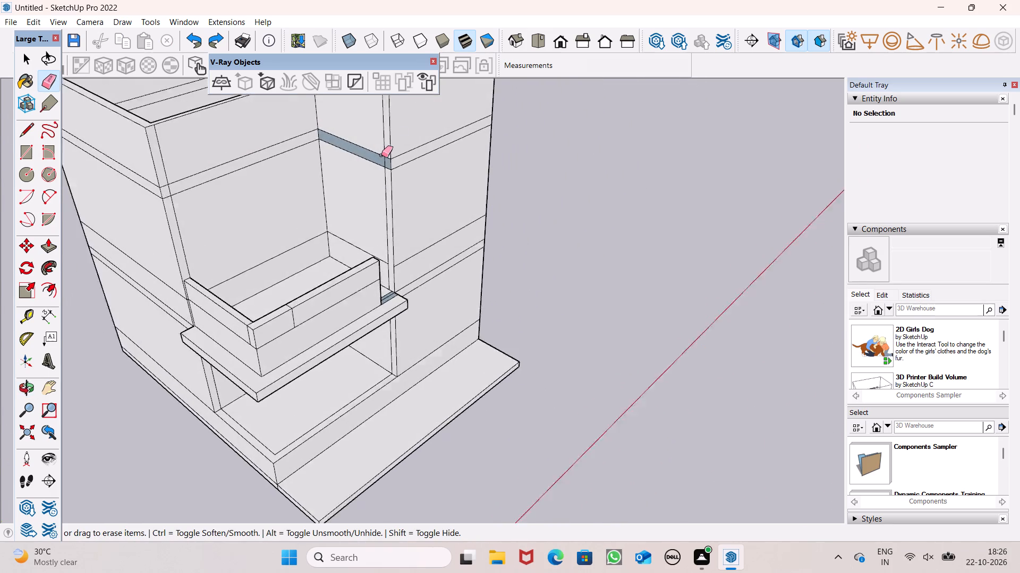
{"action": "scroll", "coordinate": [381, 155], "scroll_direction": "up", "scroll_amount": 14}
{"action": "left_click_drag", "start_coordinate": [402, 204], "coordinate": [402, 213]}
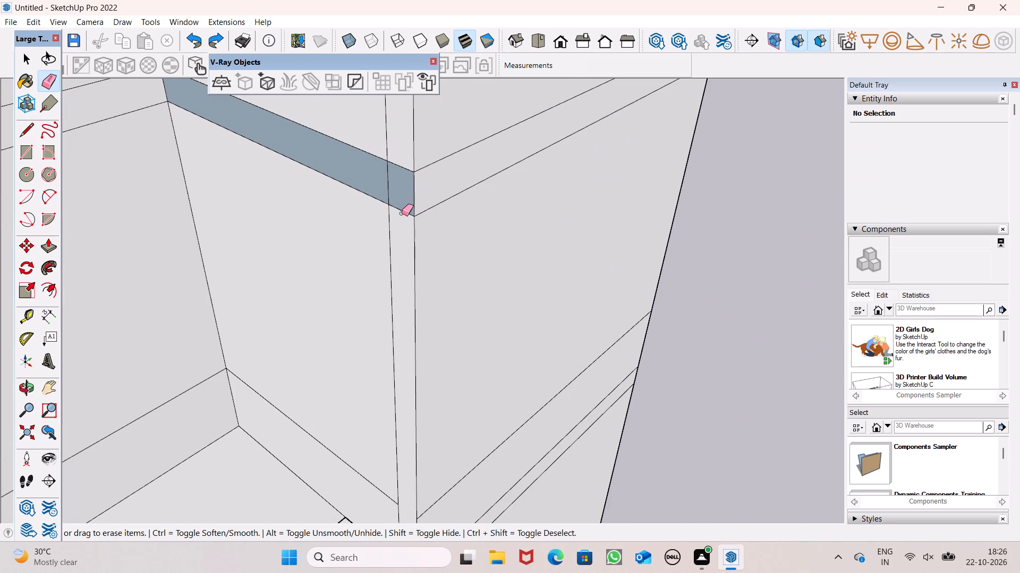
{"action": "left_click_drag", "start_coordinate": [402, 213], "coordinate": [401, 216]}
{"action": "scroll", "coordinate": [541, 144], "scroll_direction": "down", "scroll_amount": 4}
{"action": "scroll", "coordinate": [574, 174], "scroll_direction": "down", "scroll_amount": 3}
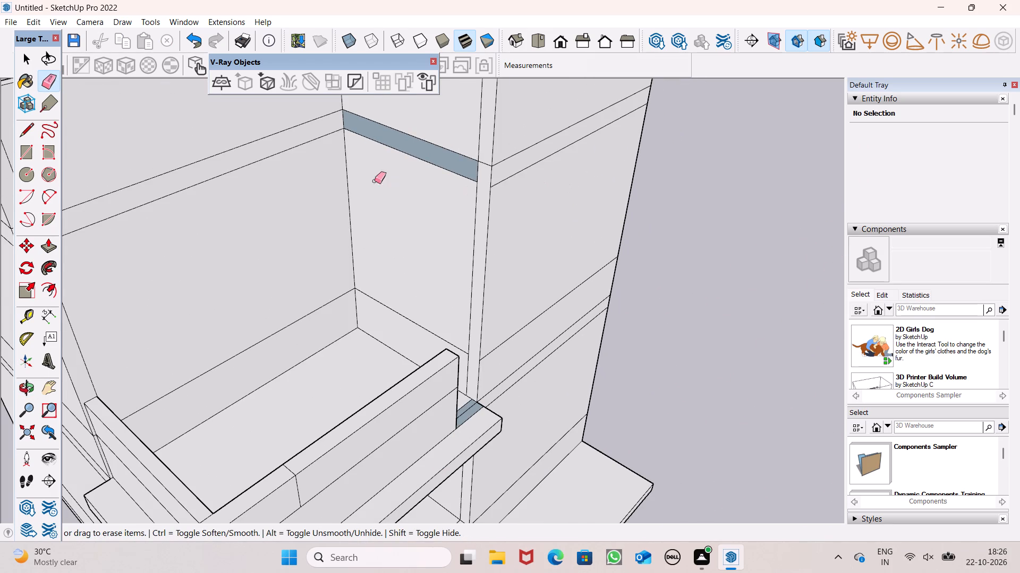
{"action": "scroll", "coordinate": [496, 185], "scroll_direction": "down", "scroll_amount": 2}
Push/Pull the narrow strip on the tall wall's side face about 6 5/16" out toward the terrace.
{"action": "middle_click_drag", "start_coordinate": [567, 229], "coordinate": [511, 239]}
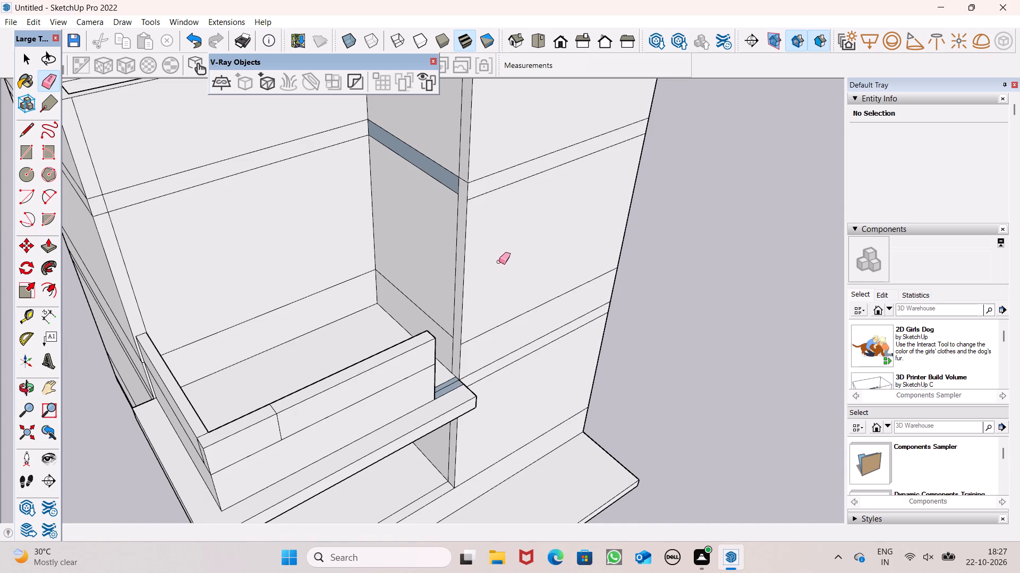
{"action": "scroll", "coordinate": [602, 280], "scroll_direction": "down", "scroll_amount": 1}
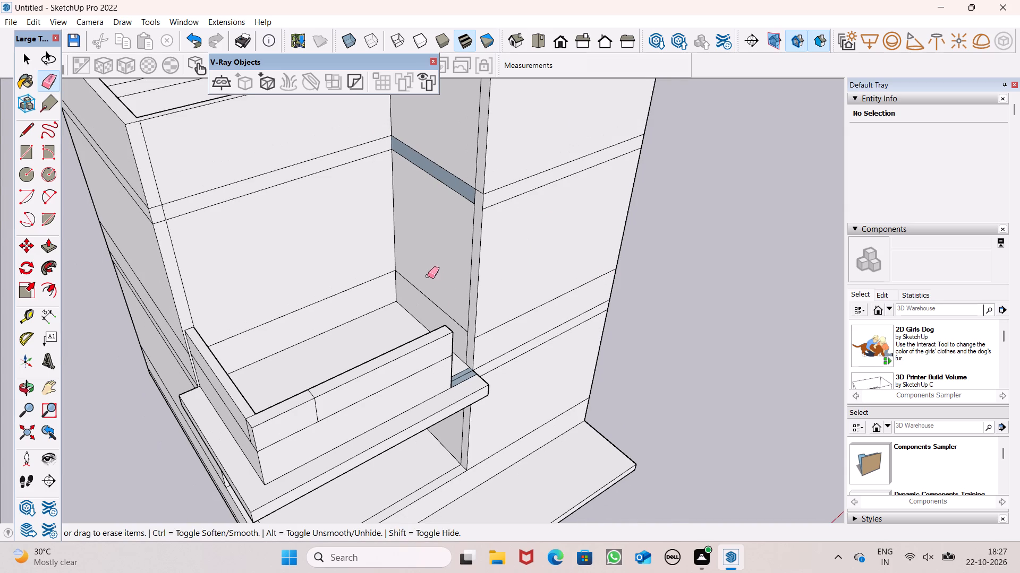
{"action": "scroll", "coordinate": [461, 267], "scroll_direction": "up", "scroll_amount": 3}
{"action": "left_click", "coordinate": [41, 248]}
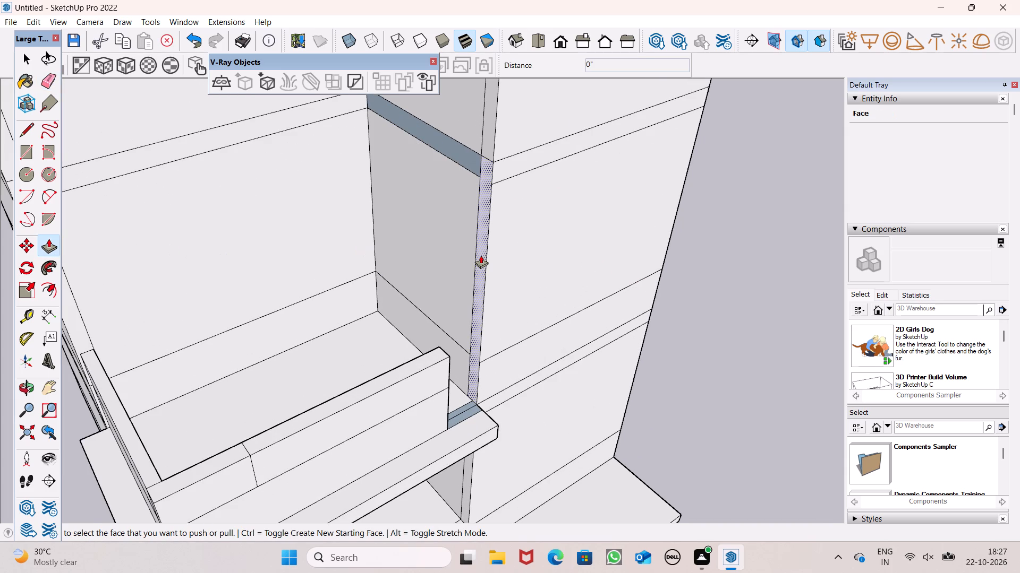
{"action": "left_click_drag", "start_coordinate": [482, 255], "coordinate": [473, 266]}
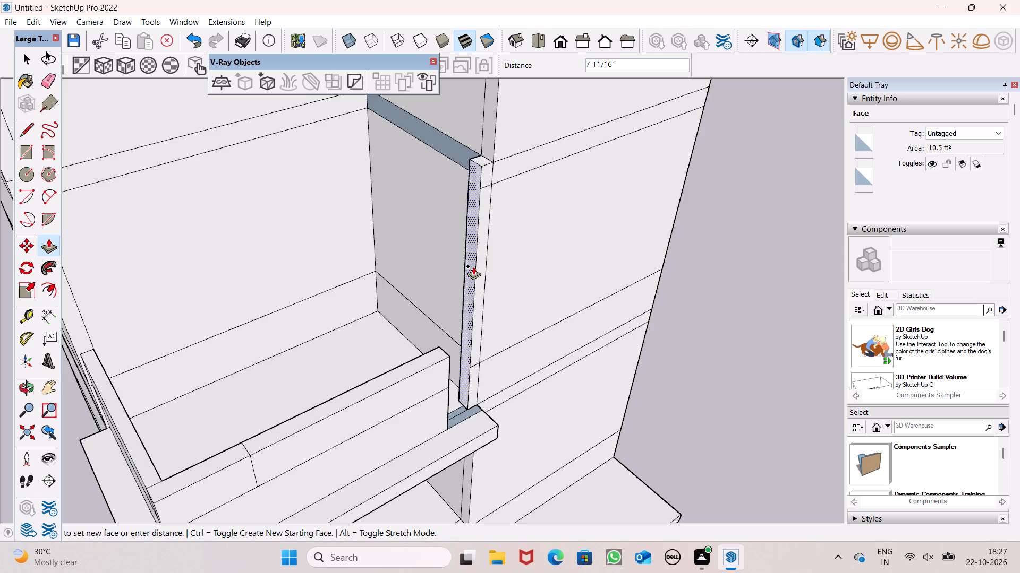
{"action": "left_click_drag", "start_coordinate": [473, 266], "coordinate": [475, 266]}
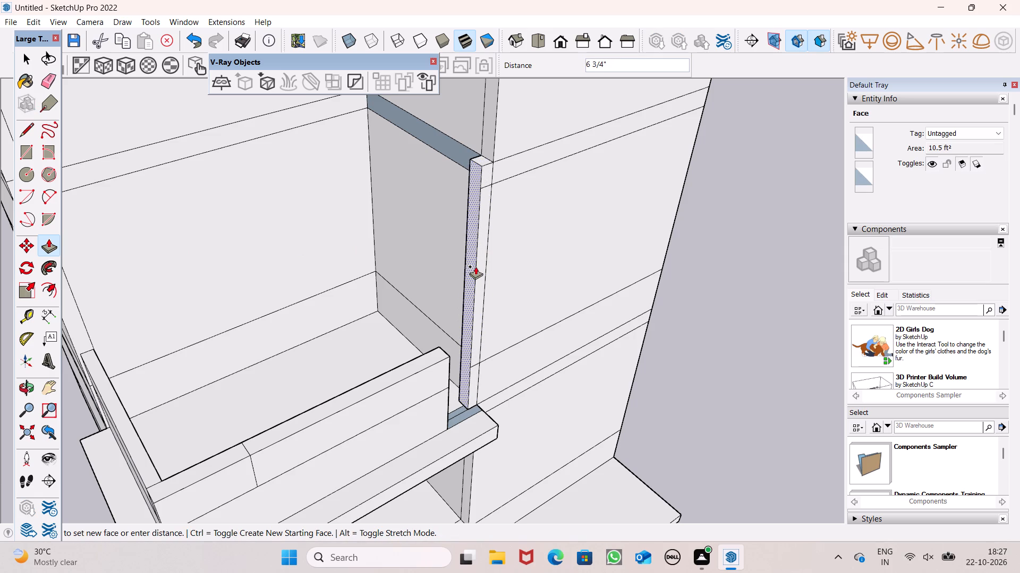
{"action": "left_click_drag", "start_coordinate": [475, 266], "coordinate": [476, 266]}
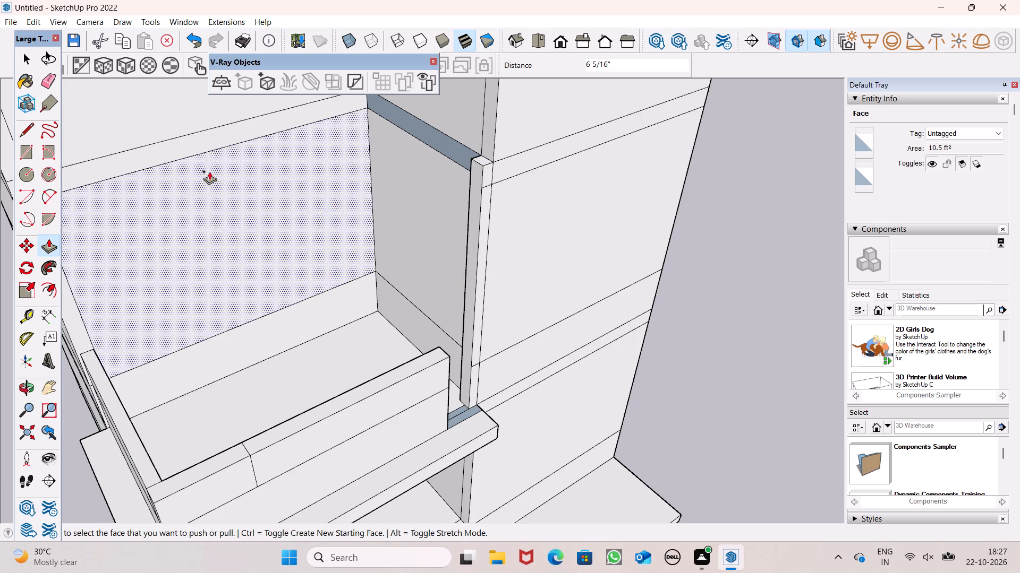
Erase the short horizontal band edges crossing the front face of the pulled-out strip.
{"action": "left_click", "coordinate": [47, 83]}
{"action": "scroll", "coordinate": [461, 261], "scroll_direction": "up", "scroll_amount": 4}
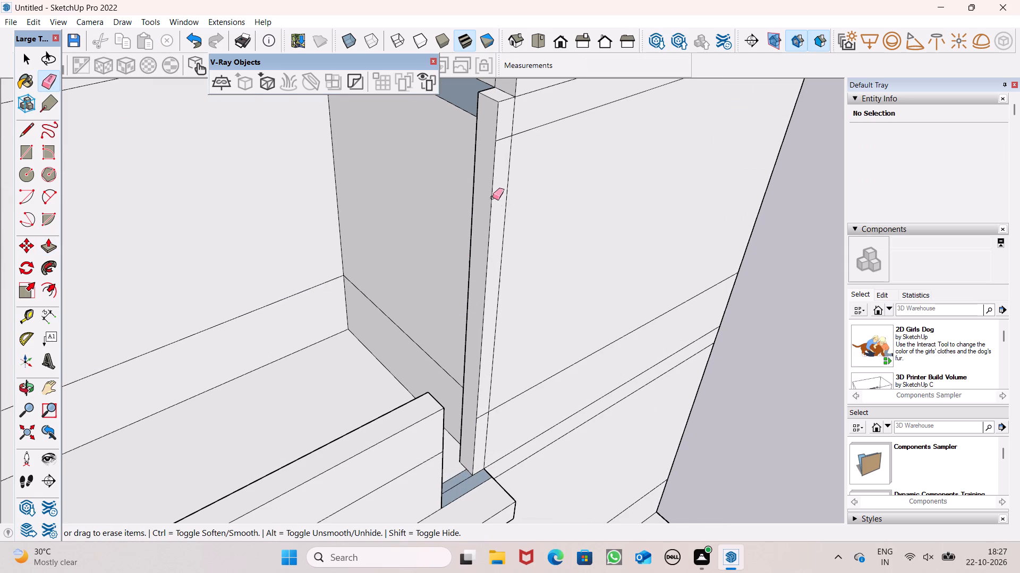
{"action": "left_click", "coordinate": [502, 140]}
{"action": "left_click_drag", "start_coordinate": [481, 418], "coordinate": [480, 413]}
Push/Pull the strip's front face outward in stages to the front edge of the projecting terrace slab, forming a vertical fin.
{"action": "scroll", "coordinate": [382, 273], "scroll_direction": "down", "scroll_amount": 8}
{"action": "middle_click_drag", "start_coordinate": [432, 345], "coordinate": [354, 380]}
{"action": "left_click", "coordinate": [47, 241]}
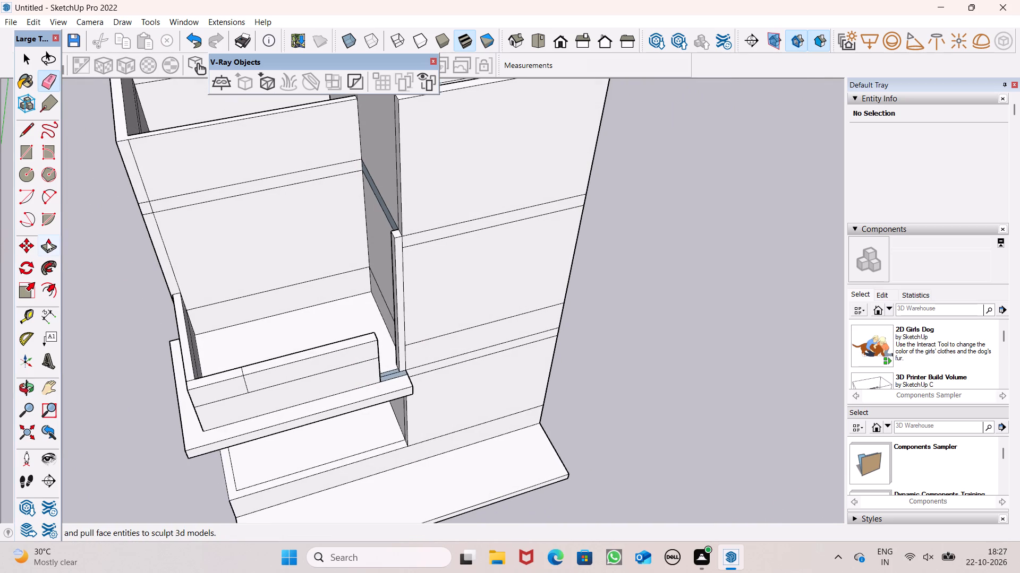
{"action": "left_click_drag", "start_coordinate": [400, 362], "coordinate": [405, 365]}
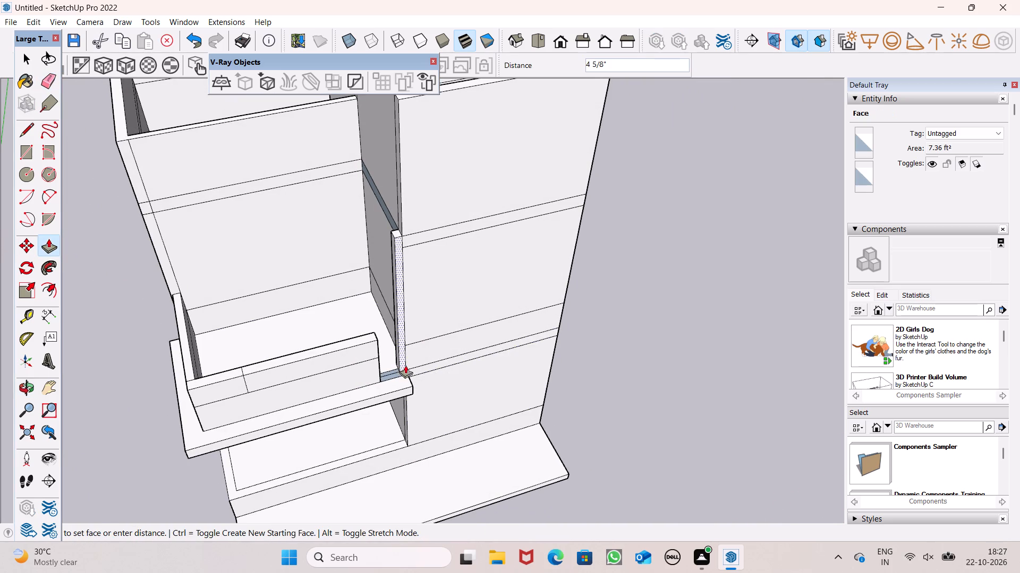
{"action": "left_click_drag", "start_coordinate": [405, 365], "coordinate": [407, 379]}
{"action": "left_click_drag", "start_coordinate": [405, 368], "coordinate": [409, 372]}
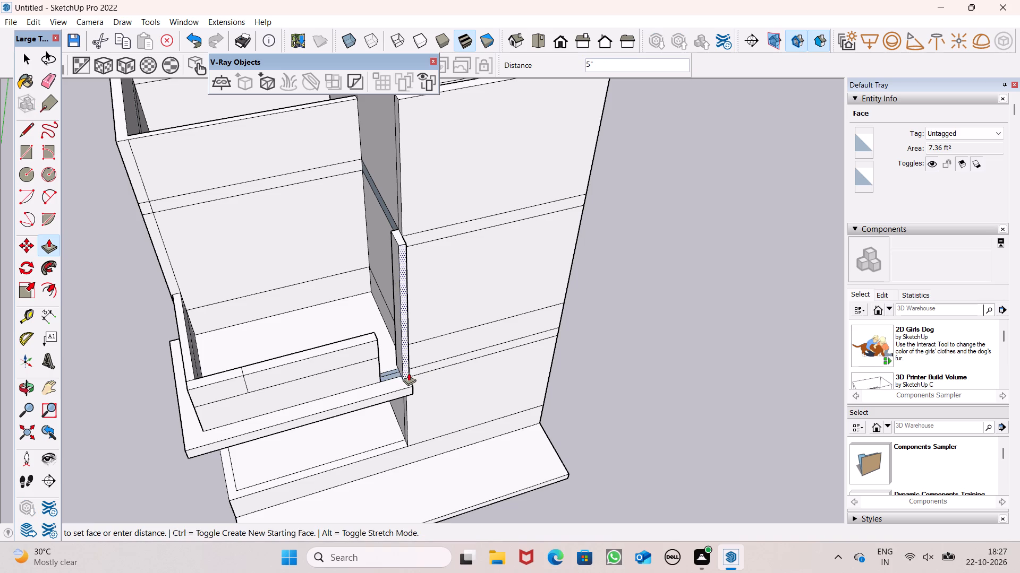
{"action": "left_click_drag", "start_coordinate": [409, 372], "coordinate": [410, 386]}
{"action": "scroll", "coordinate": [500, 340], "scroll_direction": "down", "scroll_amount": 4}
{"action": "middle_click_drag", "start_coordinate": [443, 351], "coordinate": [556, 379]}
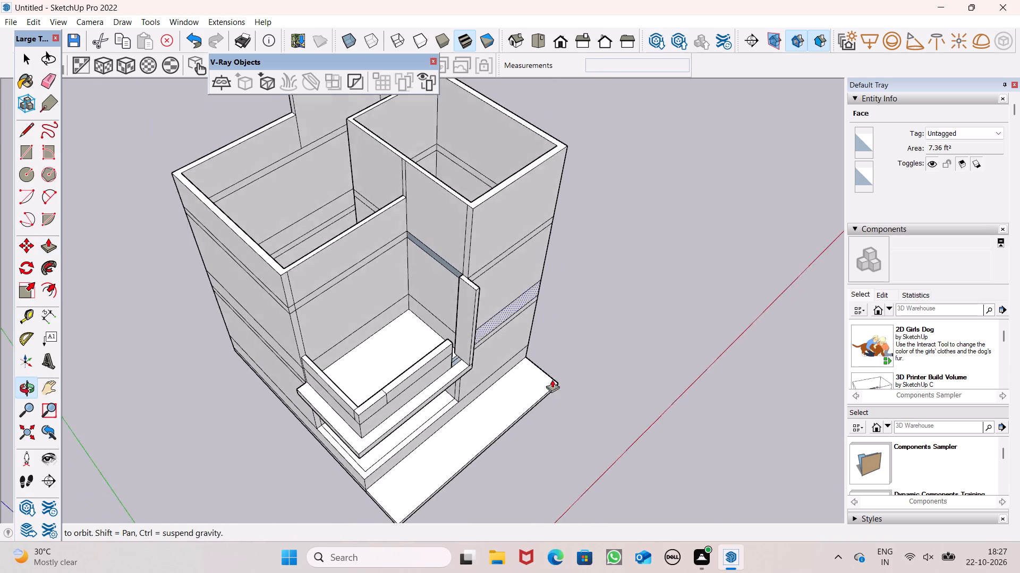
{"action": "scroll", "coordinate": [499, 368], "scroll_direction": "down", "scroll_amount": 1}
{"action": "scroll", "coordinate": [432, 343], "scroll_direction": "up", "scroll_amount": 4}
{"action": "left_click", "coordinate": [472, 333]}
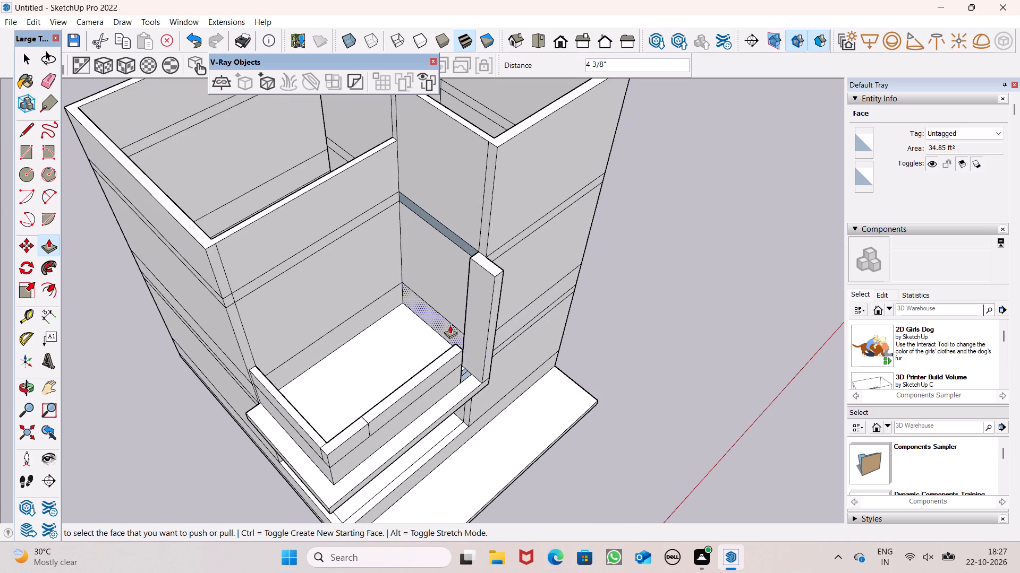
Push/Pull the fin's terrace-side face in about 3" to make the fin thinner.
{"action": "scroll", "coordinate": [515, 315], "scroll_direction": "down", "scroll_amount": 1}
{"action": "middle_click_drag", "start_coordinate": [524, 352], "coordinate": [398, 300]}
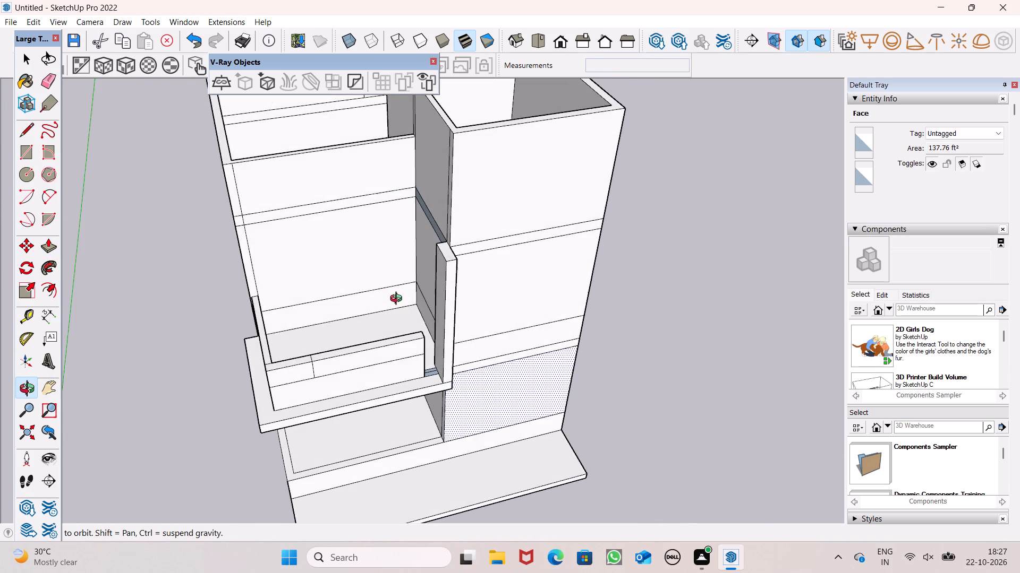
{"action": "middle_click_drag", "start_coordinate": [398, 300], "coordinate": [368, 276]}
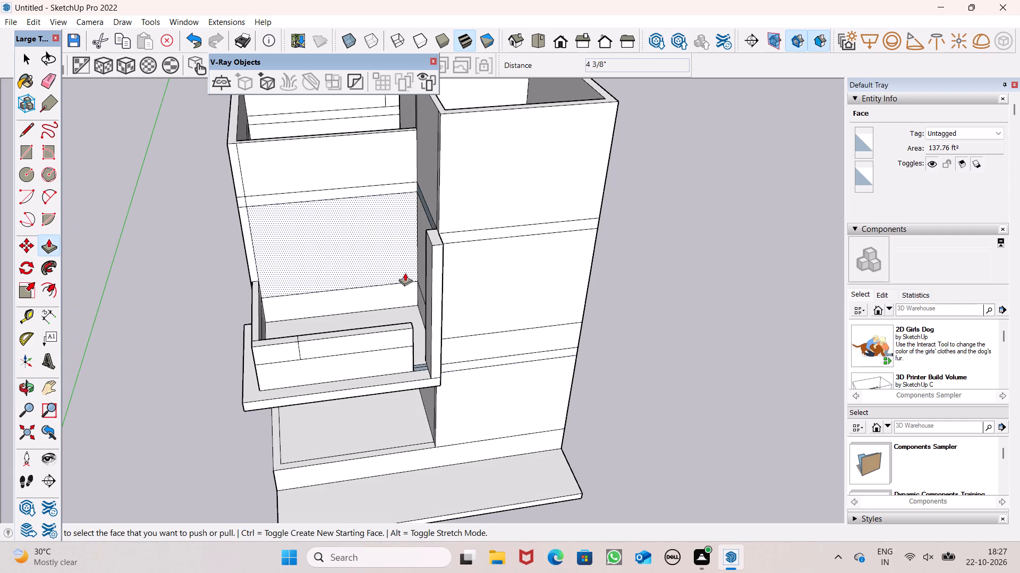
{"action": "scroll", "coordinate": [416, 274], "scroll_direction": "up", "scroll_amount": 2}
{"action": "scroll", "coordinate": [436, 282], "scroll_direction": "down", "scroll_amount": 4}
{"action": "scroll", "coordinate": [432, 282], "scroll_direction": "up", "scroll_amount": 4}
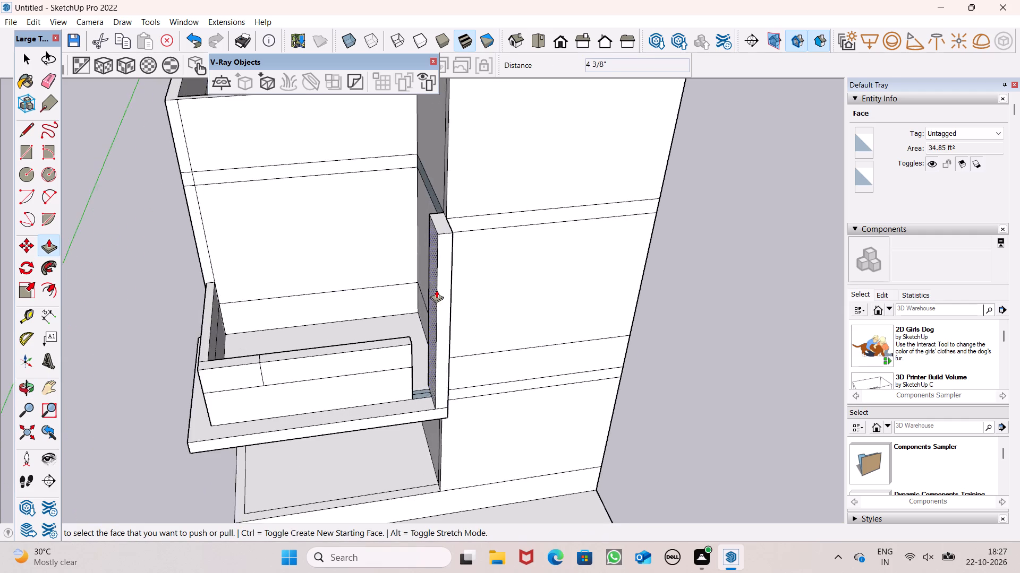
{"action": "middle_click_drag", "start_coordinate": [444, 299], "coordinate": [494, 301]}
{"action": "left_click", "coordinate": [461, 306]}
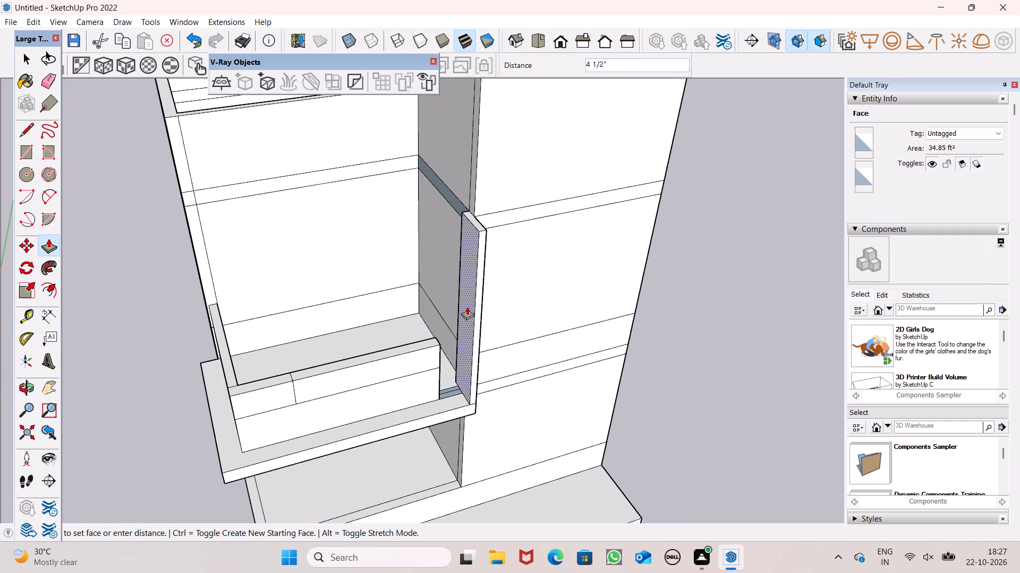
{"action": "middle_click_drag", "start_coordinate": [437, 342], "coordinate": [326, 343]}
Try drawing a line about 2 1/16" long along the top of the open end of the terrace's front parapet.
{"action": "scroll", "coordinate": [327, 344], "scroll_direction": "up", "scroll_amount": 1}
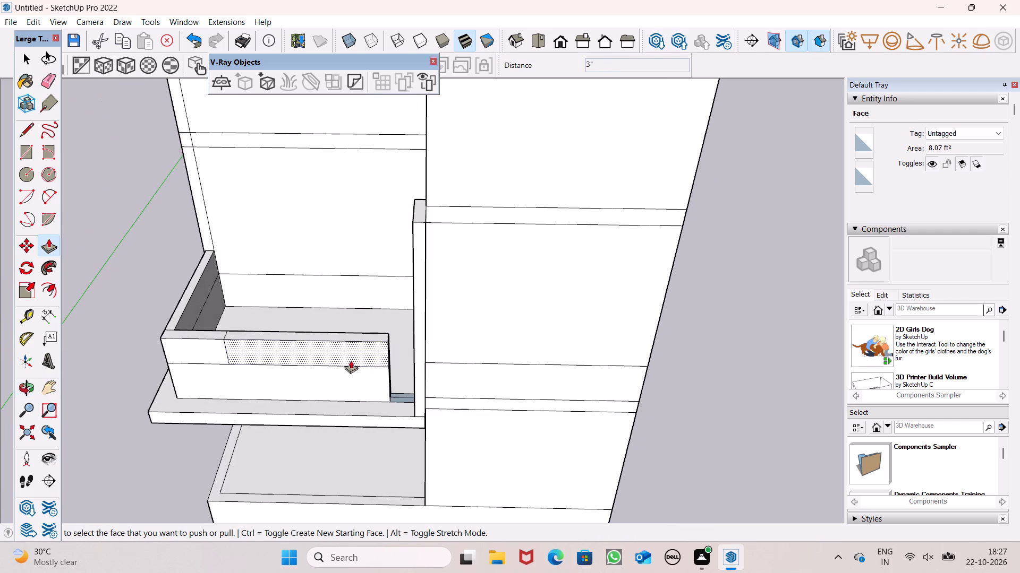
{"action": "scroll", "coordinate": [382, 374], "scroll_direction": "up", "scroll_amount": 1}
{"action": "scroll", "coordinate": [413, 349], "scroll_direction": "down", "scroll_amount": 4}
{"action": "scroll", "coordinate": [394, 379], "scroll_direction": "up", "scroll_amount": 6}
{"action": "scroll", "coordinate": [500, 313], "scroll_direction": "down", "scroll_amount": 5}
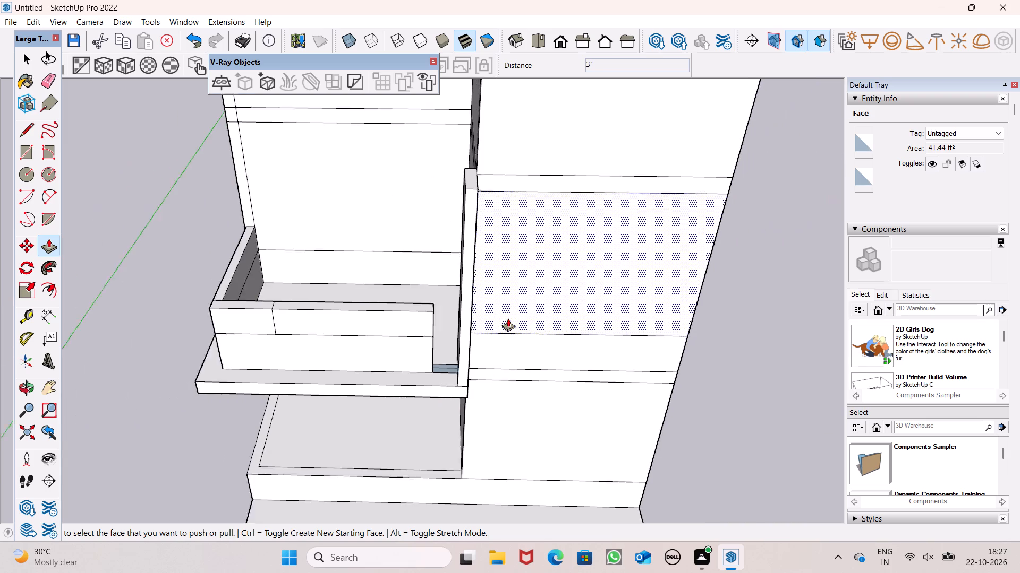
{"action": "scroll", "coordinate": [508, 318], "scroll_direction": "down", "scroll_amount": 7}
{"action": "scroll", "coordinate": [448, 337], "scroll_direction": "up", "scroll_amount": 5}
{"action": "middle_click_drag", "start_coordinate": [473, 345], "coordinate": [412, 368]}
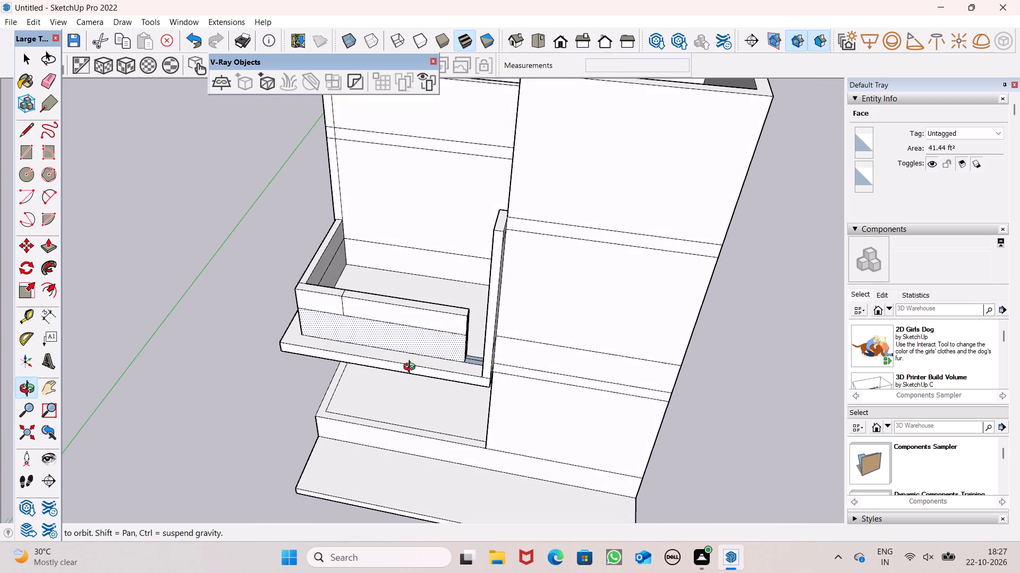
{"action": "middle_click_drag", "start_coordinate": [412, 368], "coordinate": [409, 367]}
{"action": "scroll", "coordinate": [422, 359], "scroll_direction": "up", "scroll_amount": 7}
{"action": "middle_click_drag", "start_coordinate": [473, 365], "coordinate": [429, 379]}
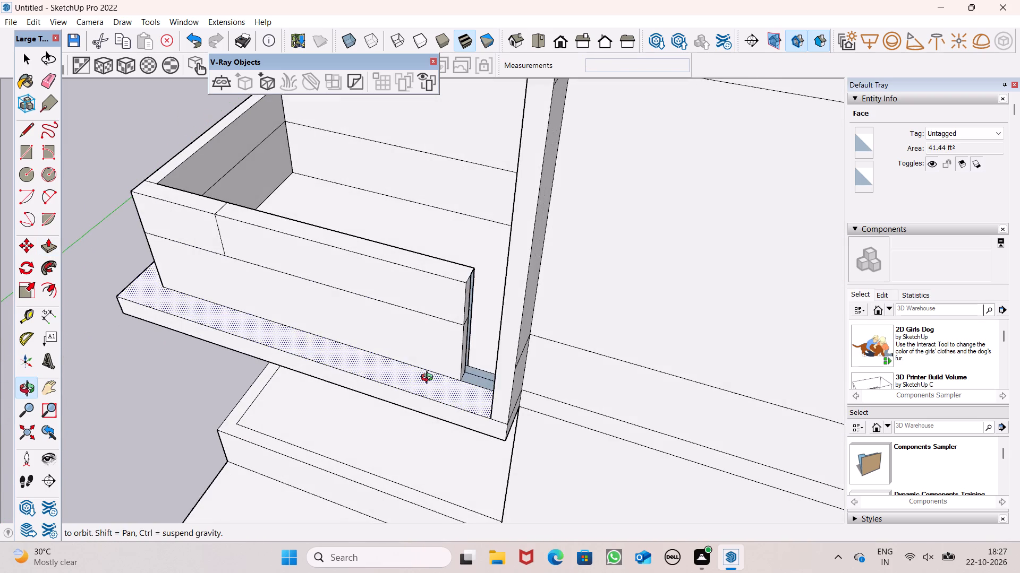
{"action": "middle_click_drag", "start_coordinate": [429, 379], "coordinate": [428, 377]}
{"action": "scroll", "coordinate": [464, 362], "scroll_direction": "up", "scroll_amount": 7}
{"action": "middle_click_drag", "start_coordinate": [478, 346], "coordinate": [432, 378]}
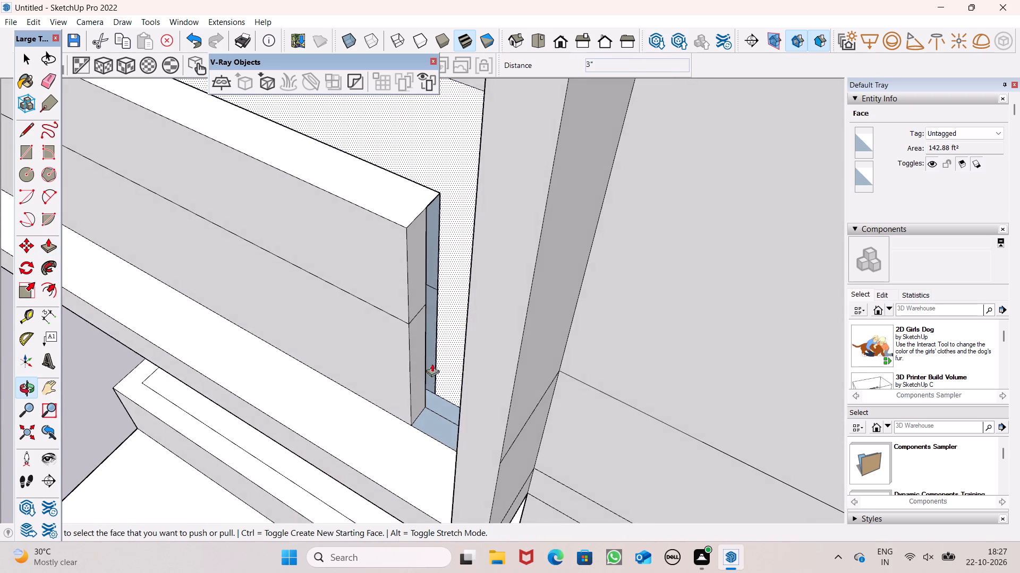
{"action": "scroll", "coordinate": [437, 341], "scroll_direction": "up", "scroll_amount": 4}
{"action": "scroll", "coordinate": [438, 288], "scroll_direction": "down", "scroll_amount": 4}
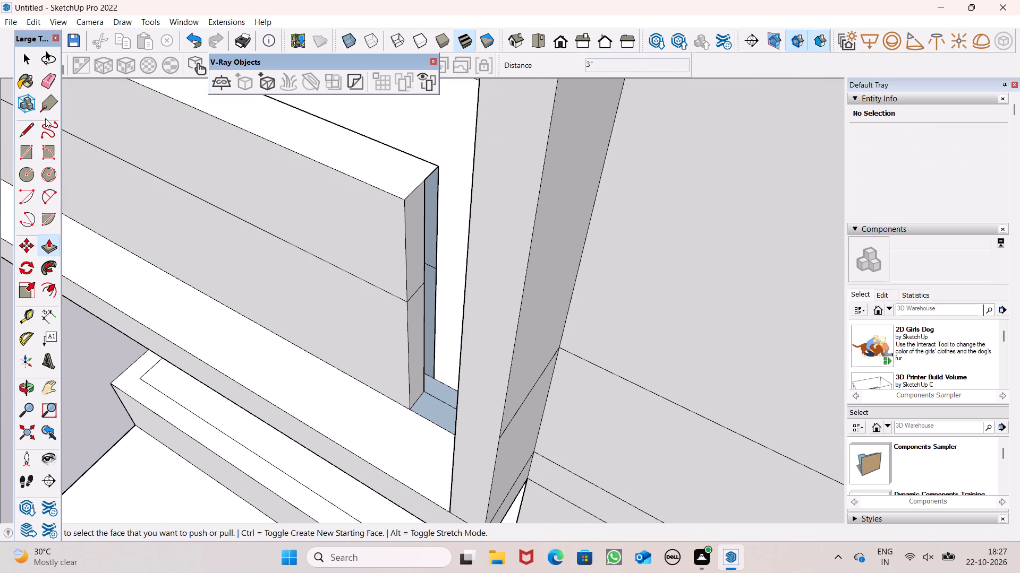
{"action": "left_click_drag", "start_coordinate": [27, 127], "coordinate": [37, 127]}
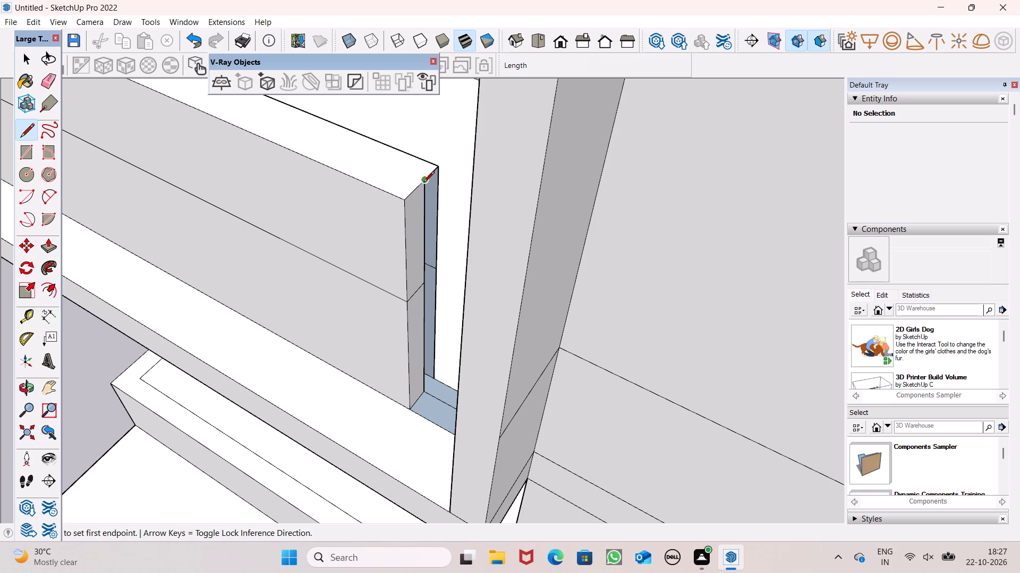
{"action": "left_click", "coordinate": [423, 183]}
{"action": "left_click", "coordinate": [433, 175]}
Close the open strip at the front parapet's end with a 5' by 4 1/8" rectangle.
{"action": "left_click", "coordinate": [30, 153]}
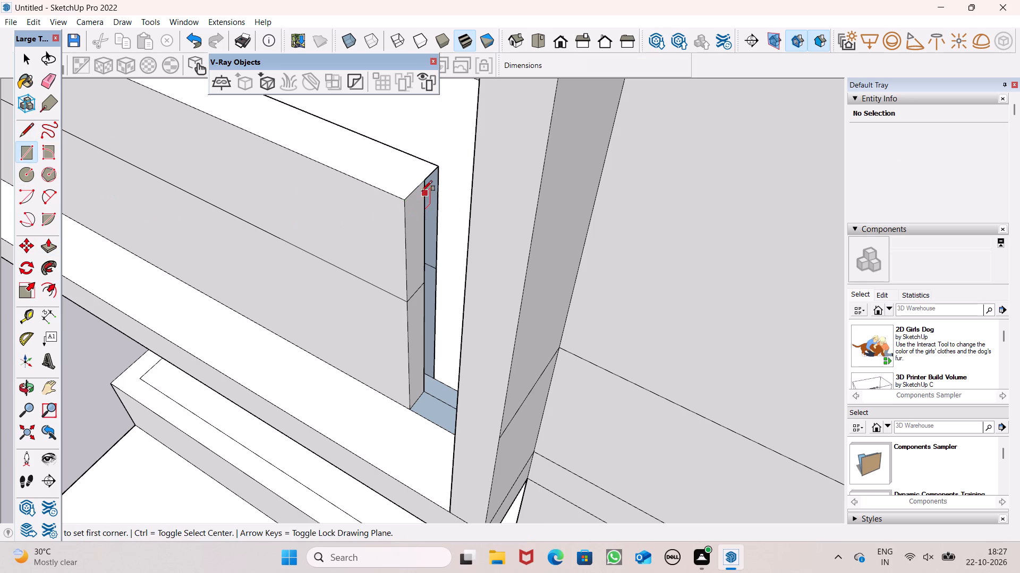
{"action": "scroll", "coordinate": [405, 133], "scroll_direction": "up", "scroll_amount": 4}
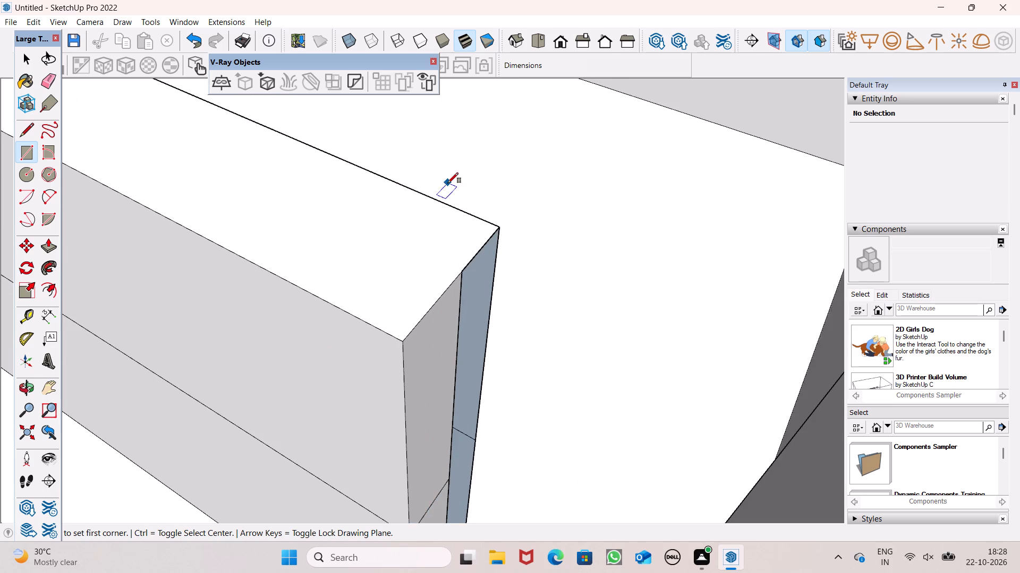
{"action": "scroll", "coordinate": [448, 189], "scroll_direction": "down", "scroll_amount": 2}
{"action": "left_click", "coordinate": [455, 238]}
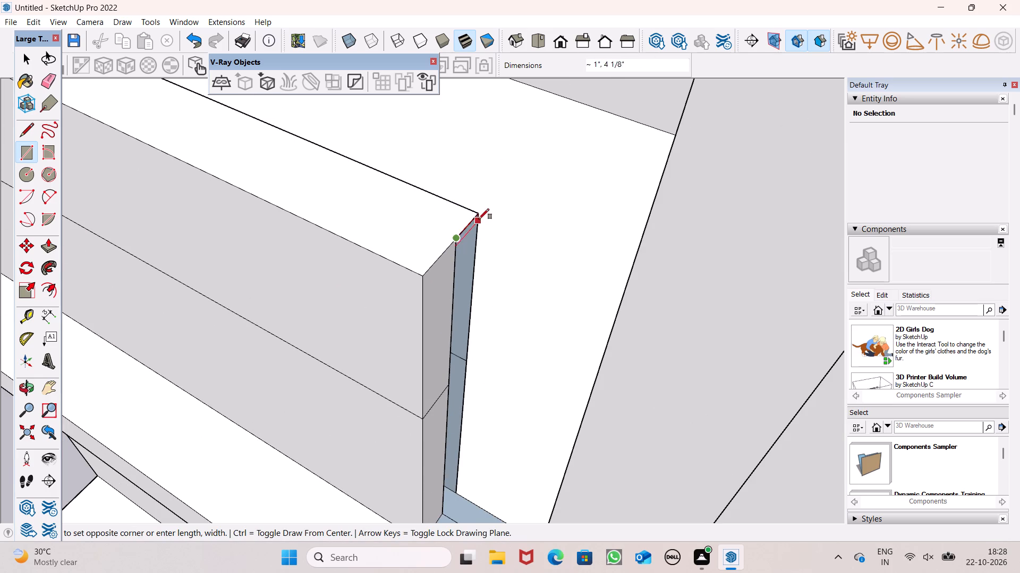
{"action": "left_click", "coordinate": [478, 215]}
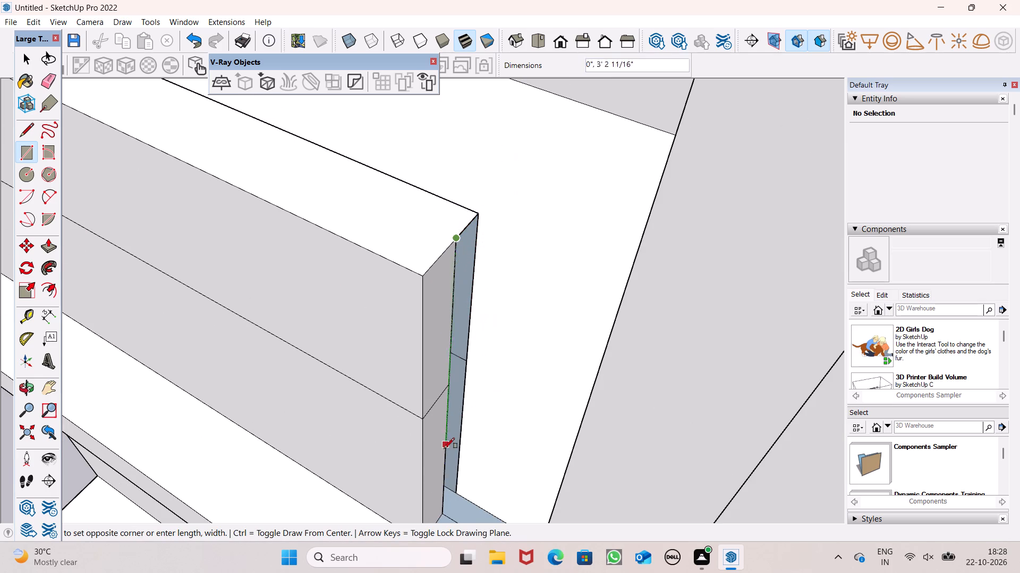
{"action": "left_click", "coordinate": [460, 487]}
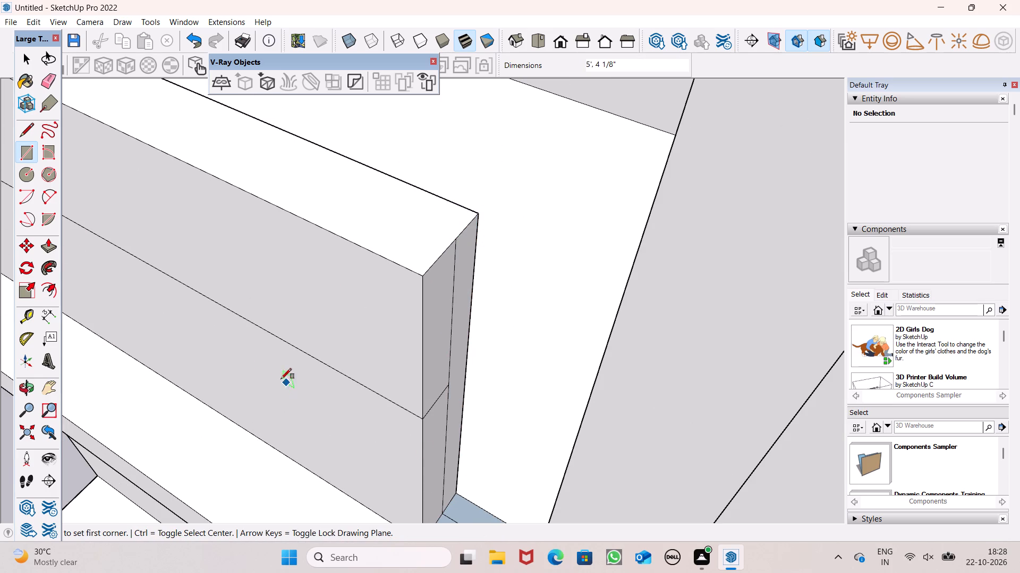
Erase the leftover vertical and horizontal edges on the end face of the terrace's front parapet.
{"action": "left_click", "coordinate": [46, 77]}
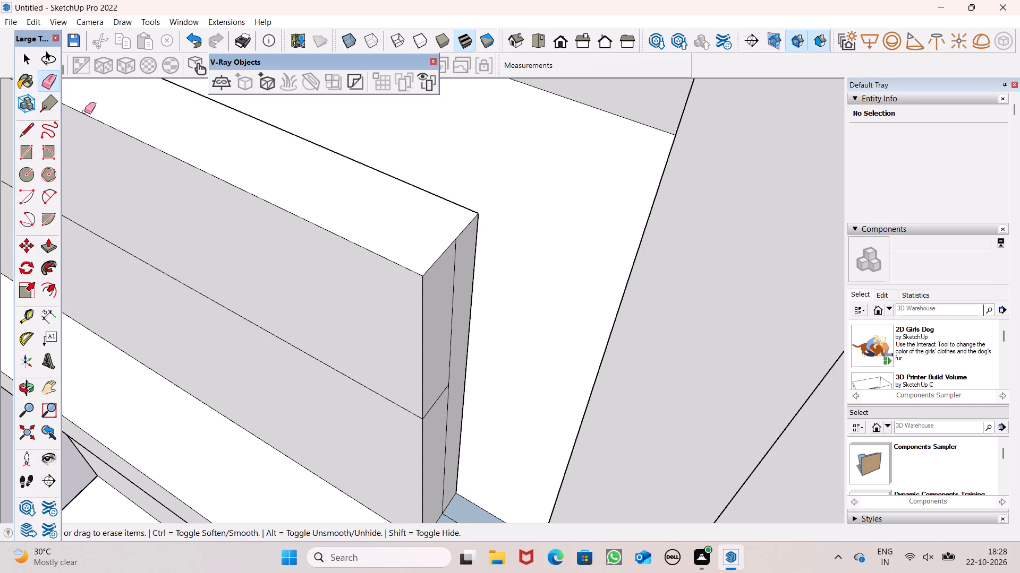
{"action": "left_click_drag", "start_coordinate": [412, 375], "coordinate": [412, 386]}
{"action": "left_click_drag", "start_coordinate": [440, 384], "coordinate": [440, 401]}
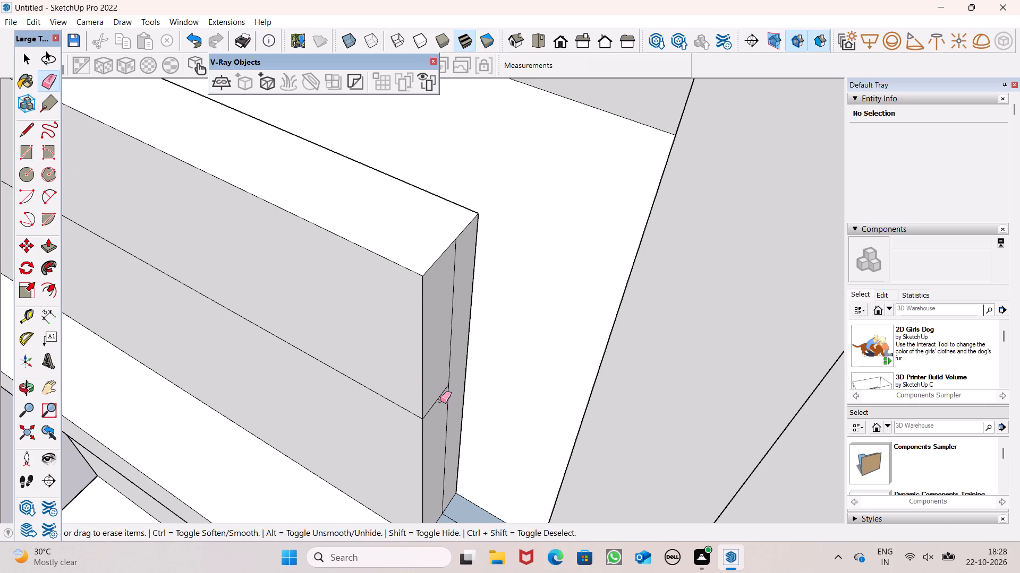
{"action": "left_click_drag", "start_coordinate": [440, 401], "coordinate": [439, 398]}
{"action": "left_click_drag", "start_coordinate": [453, 381], "coordinate": [447, 390]}
{"action": "scroll", "coordinate": [449, 374], "scroll_direction": "down", "scroll_amount": 1}
{"action": "key", "text": "space"}
{"action": "scroll", "coordinate": [457, 366], "scroll_direction": "down", "scroll_amount": 6}
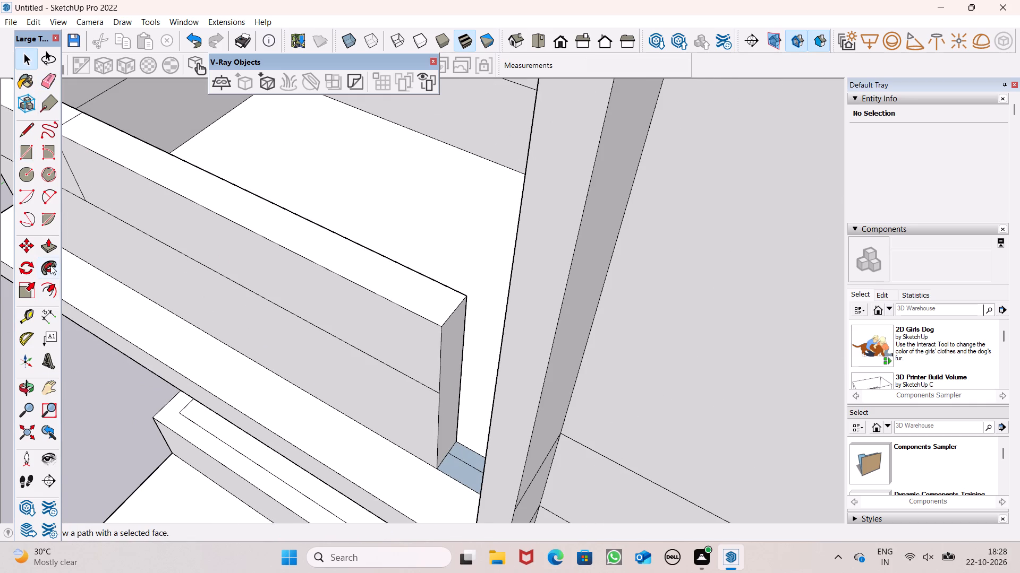
Push/Pull the front parapet's end face outward about 1' 8 3/8" to meet the vertical fin.
{"action": "left_click", "coordinate": [54, 251]}
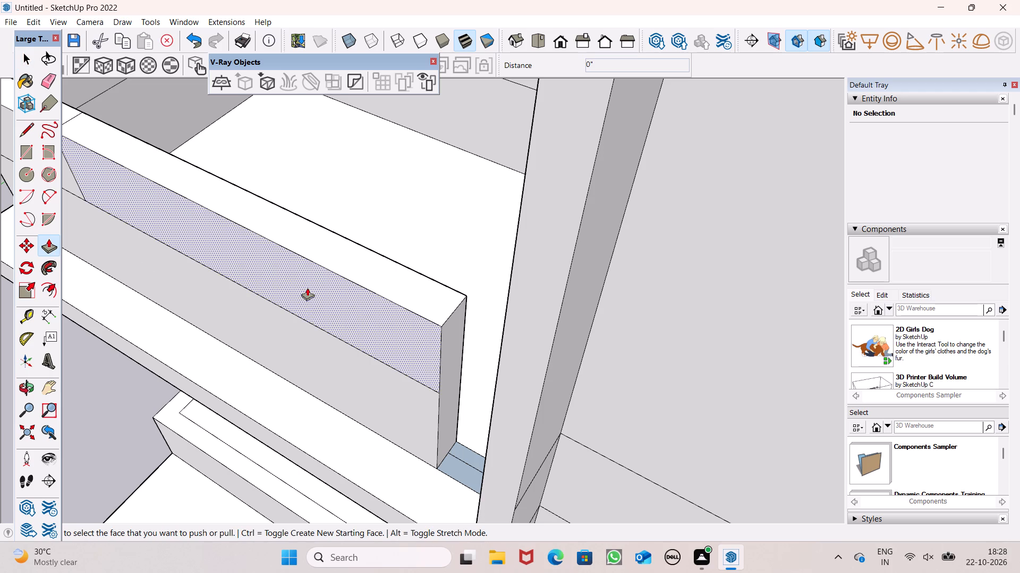
{"action": "scroll", "coordinate": [301, 315], "scroll_direction": "down", "scroll_amount": 1}
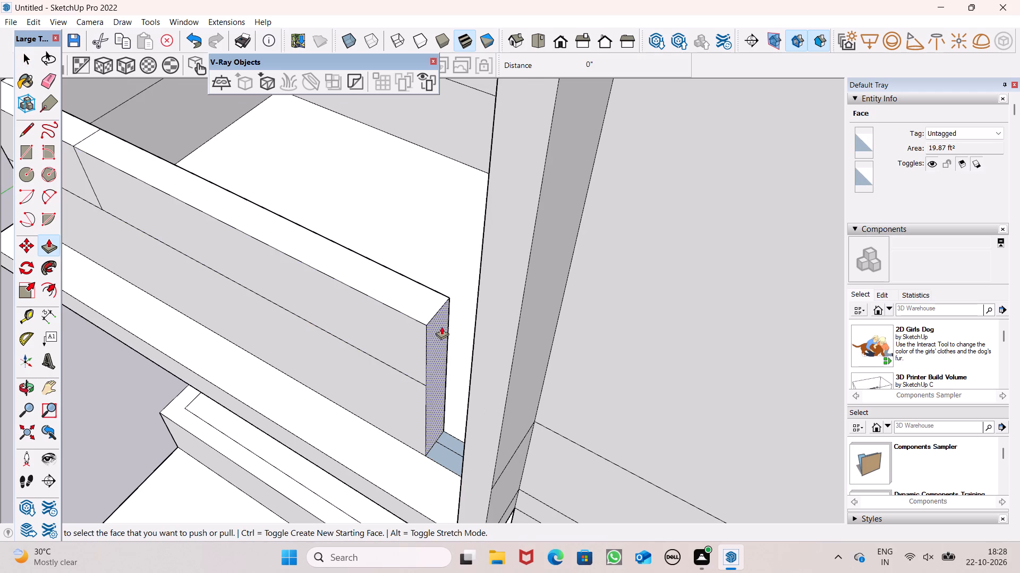
{"action": "scroll", "coordinate": [450, 326], "scroll_direction": "down", "scroll_amount": 1}
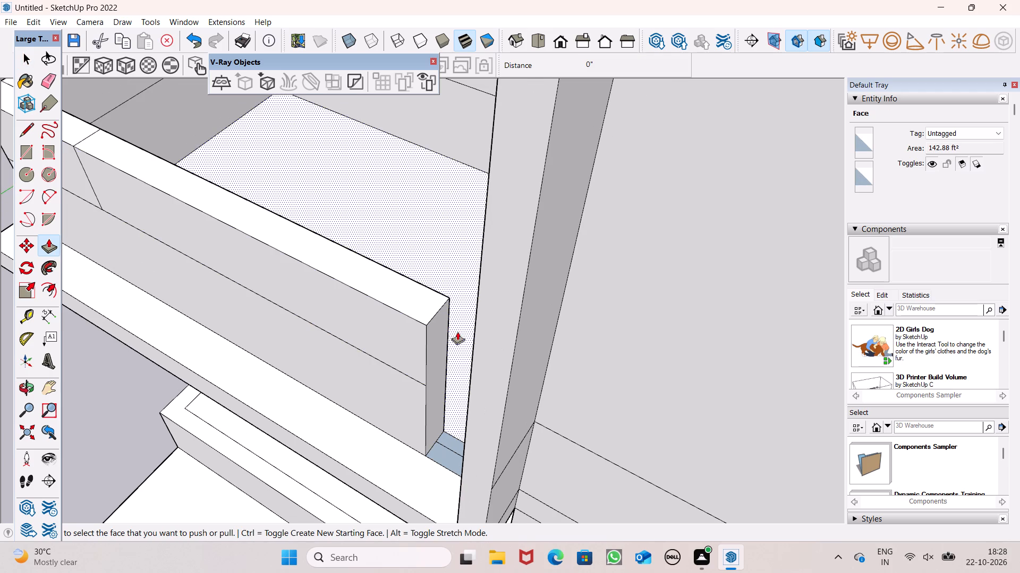
{"action": "middle_click_drag", "start_coordinate": [480, 353], "coordinate": [532, 351]}
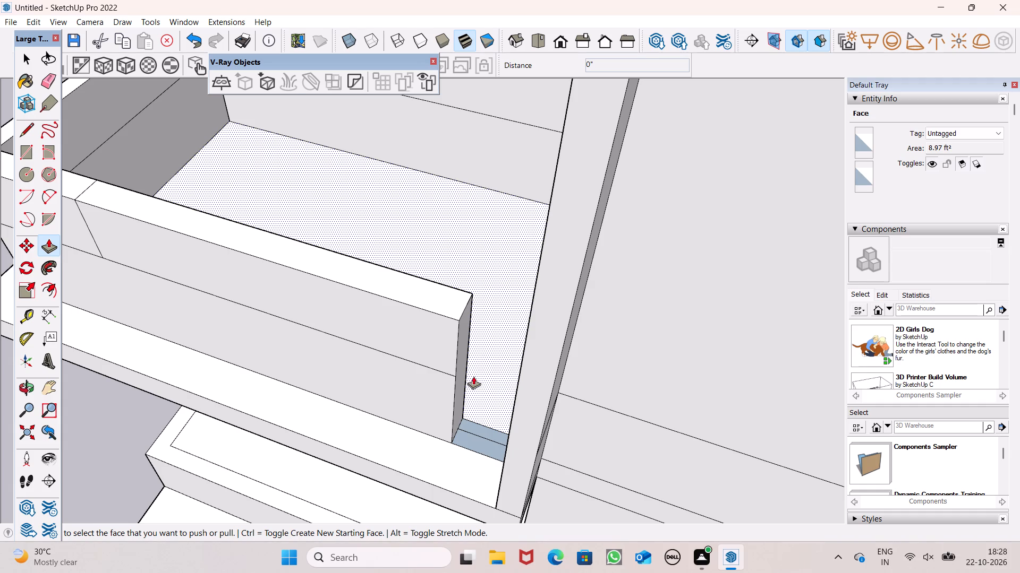
{"action": "left_click_drag", "start_coordinate": [462, 388], "coordinate": [526, 415]}
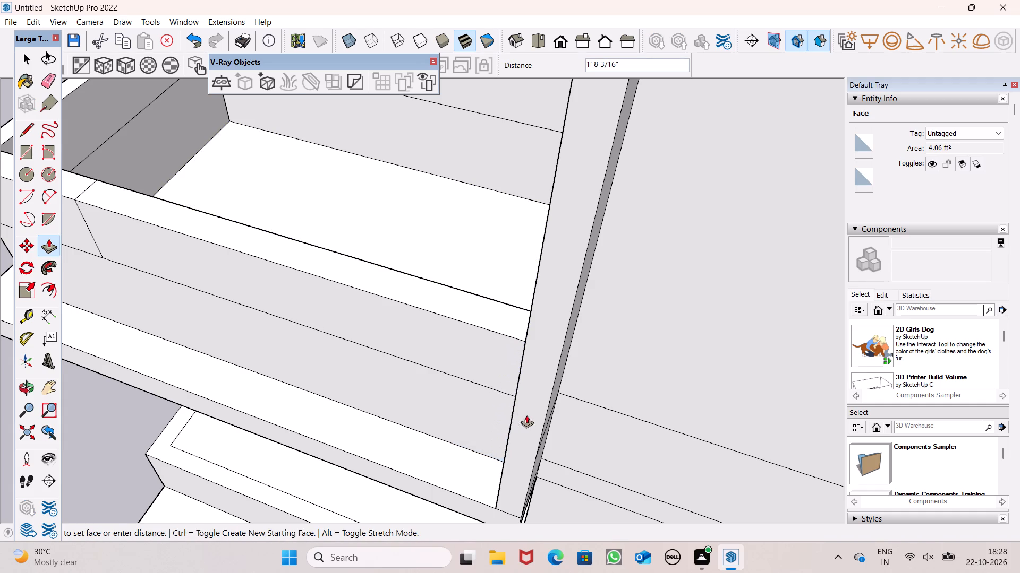
{"action": "left_click_drag", "start_coordinate": [526, 415], "coordinate": [527, 415]}
Erase the short vertical edge crossing the horizontal band on the wall above the terrace.
{"action": "scroll", "coordinate": [445, 355], "scroll_direction": "down", "scroll_amount": 5}
{"action": "middle_click_drag", "start_coordinate": [450, 370], "coordinate": [644, 333]}
{"action": "scroll", "coordinate": [592, 315], "scroll_direction": "down", "scroll_amount": 6}
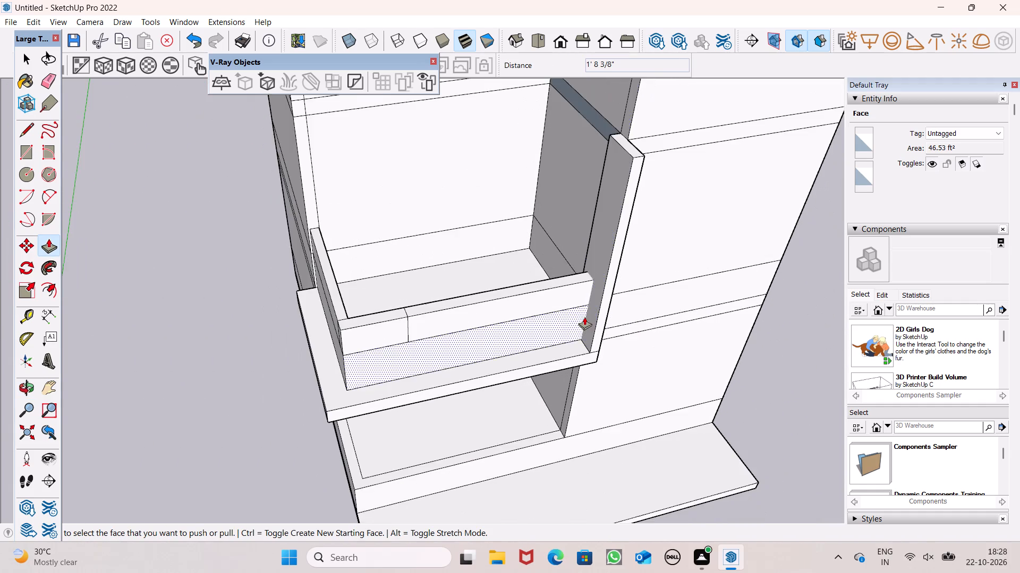
{"action": "scroll", "coordinate": [579, 309], "scroll_direction": "down", "scroll_amount": 6}
{"action": "middle_click_drag", "start_coordinate": [579, 318], "coordinate": [475, 268]}
{"action": "scroll", "coordinate": [476, 269], "scroll_direction": "up", "scroll_amount": 1}
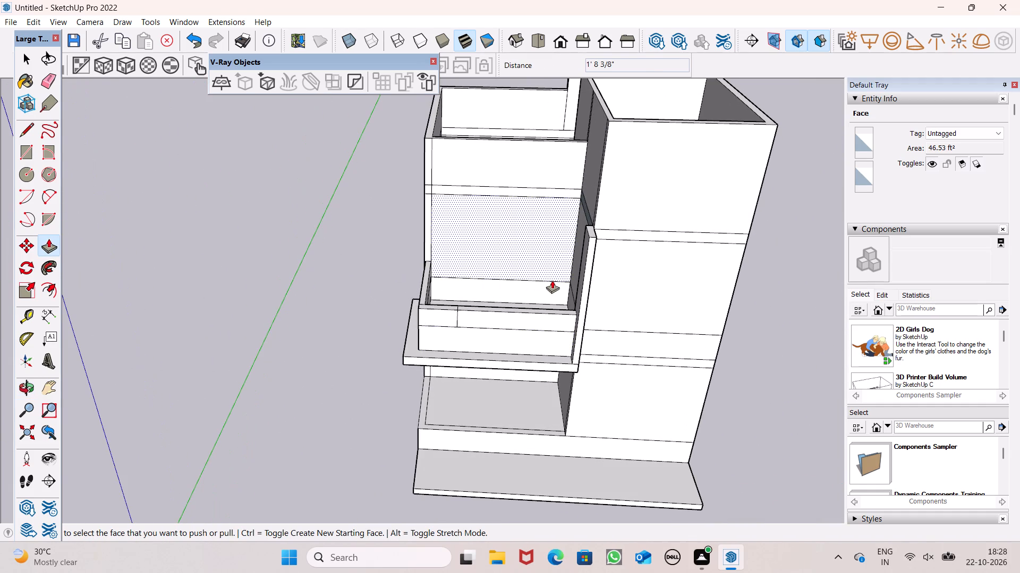
{"action": "scroll", "coordinate": [486, 285], "scroll_direction": "down", "scroll_amount": 4}
{"action": "middle_click_drag", "start_coordinate": [488, 291], "coordinate": [566, 290]}
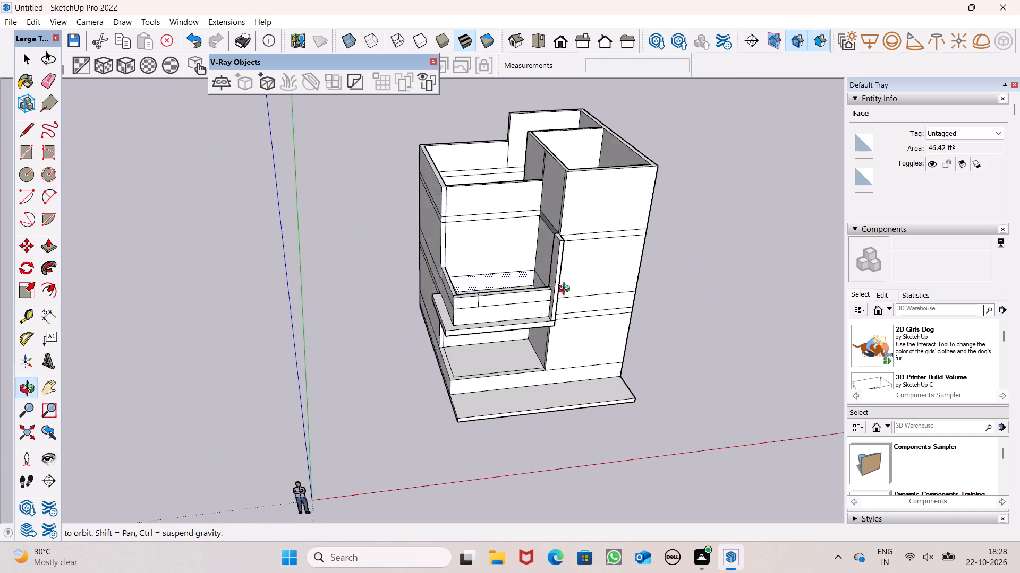
{"action": "middle_click_drag", "start_coordinate": [566, 290], "coordinate": [576, 288]}
{"action": "scroll", "coordinate": [472, 253], "scroll_direction": "up", "scroll_amount": 8}
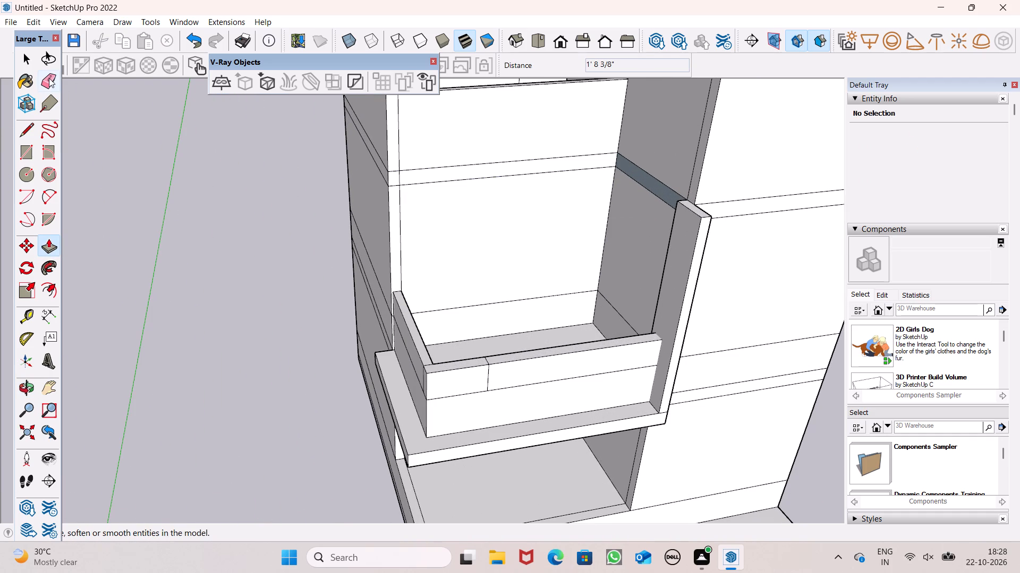
{"action": "left_click", "coordinate": [49, 78]}
{"action": "scroll", "coordinate": [373, 188], "scroll_direction": "up", "scroll_amount": 3}
{"action": "left_click", "coordinate": [413, 178]}
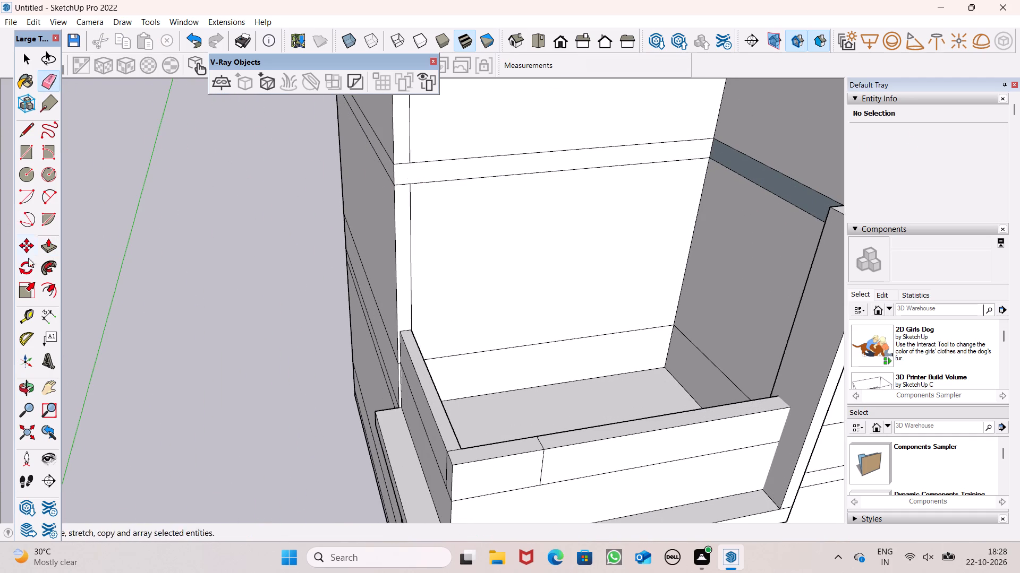
{"action": "key", "text": "space"}
Push/Pull the horizontal band above the terrace outward about 7' 11/16" to form a projecting slab.
{"action": "left_click", "coordinate": [46, 249]}
{"action": "scroll", "coordinate": [135, 246], "scroll_direction": "down", "scroll_amount": 2}
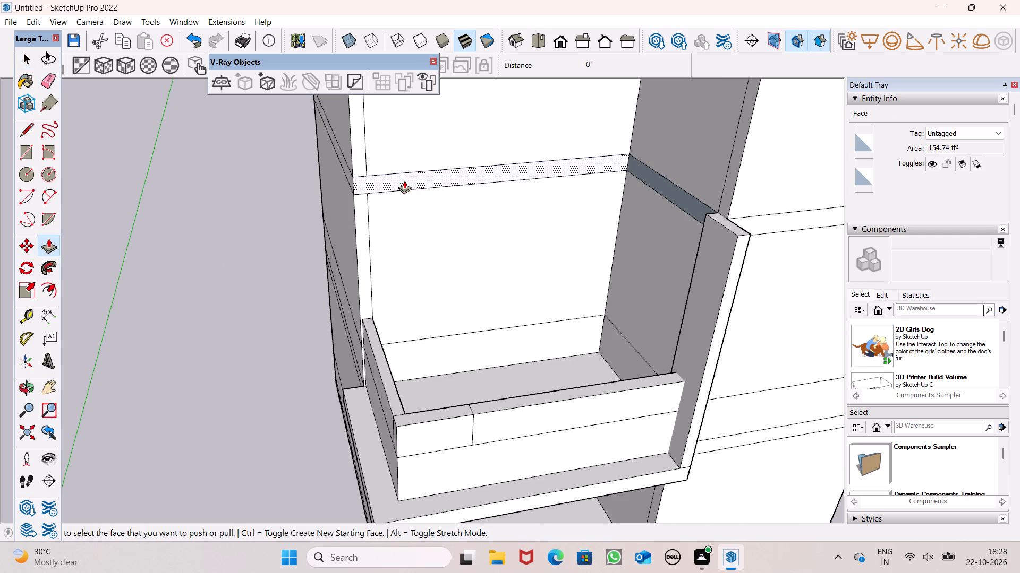
{"action": "left_click_drag", "start_coordinate": [404, 180], "coordinate": [564, 222]}
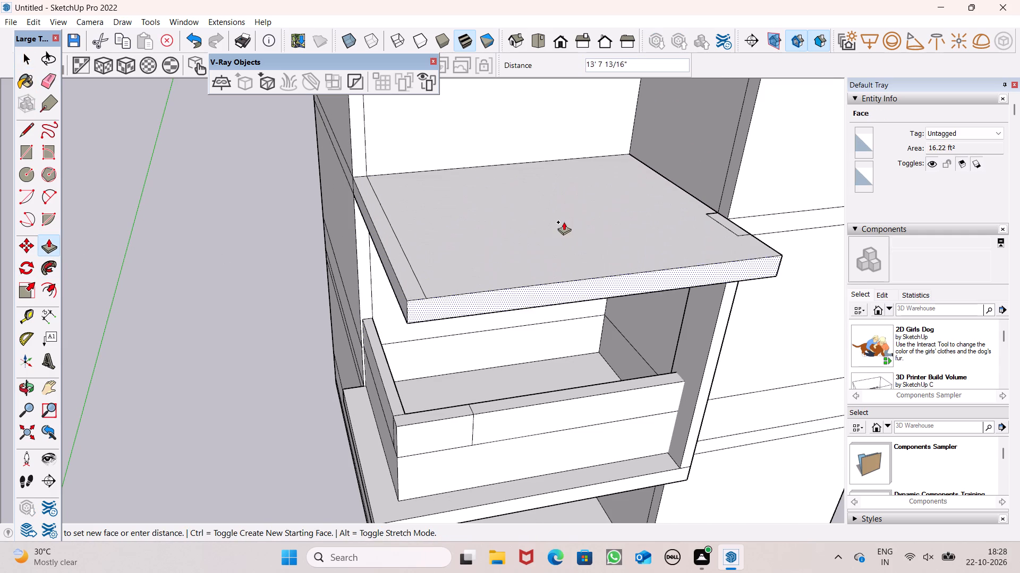
{"action": "left_click_drag", "start_coordinate": [564, 222], "coordinate": [491, 184]}
{"action": "scroll", "coordinate": [600, 241], "scroll_direction": "up", "scroll_amount": 2}
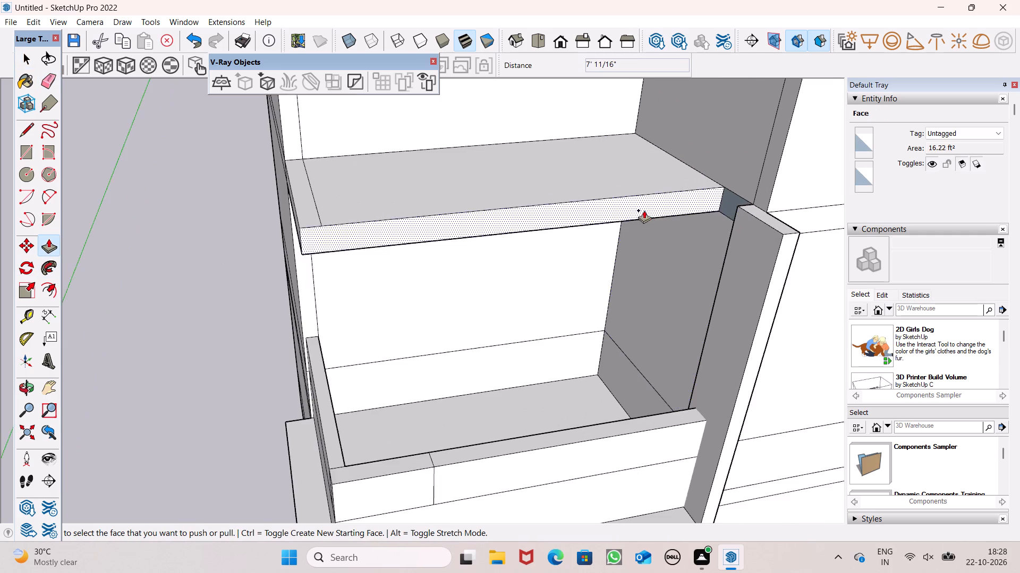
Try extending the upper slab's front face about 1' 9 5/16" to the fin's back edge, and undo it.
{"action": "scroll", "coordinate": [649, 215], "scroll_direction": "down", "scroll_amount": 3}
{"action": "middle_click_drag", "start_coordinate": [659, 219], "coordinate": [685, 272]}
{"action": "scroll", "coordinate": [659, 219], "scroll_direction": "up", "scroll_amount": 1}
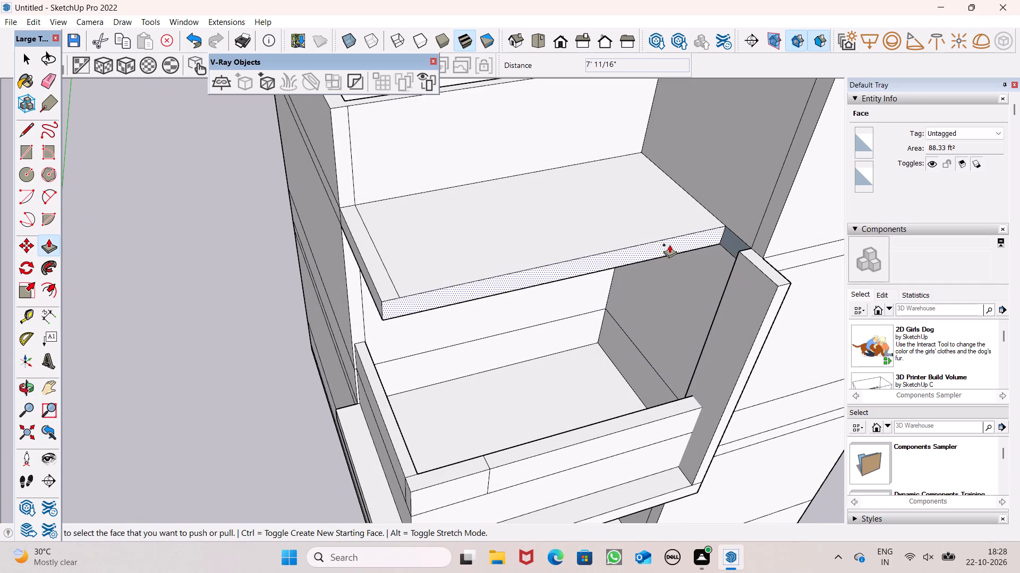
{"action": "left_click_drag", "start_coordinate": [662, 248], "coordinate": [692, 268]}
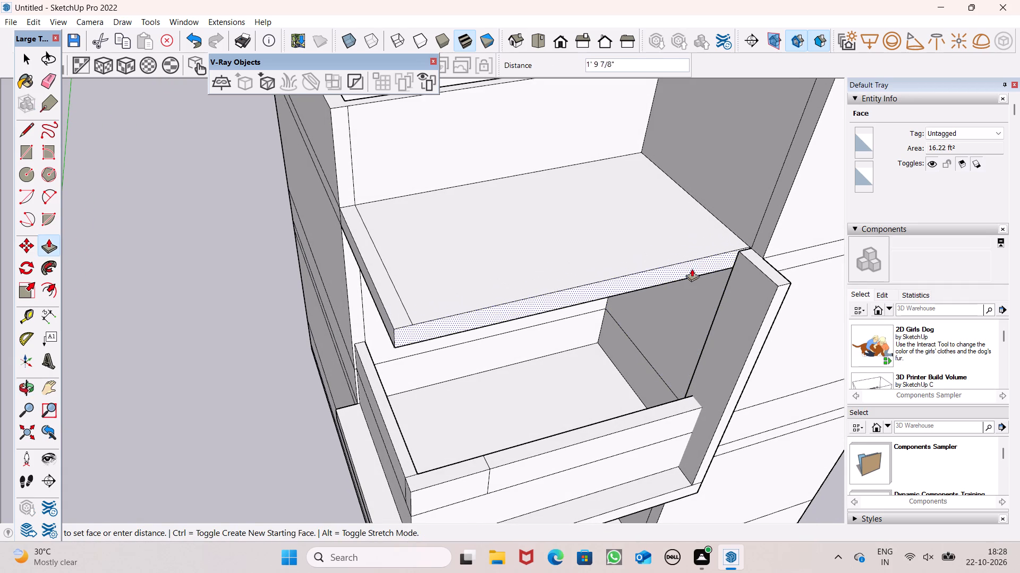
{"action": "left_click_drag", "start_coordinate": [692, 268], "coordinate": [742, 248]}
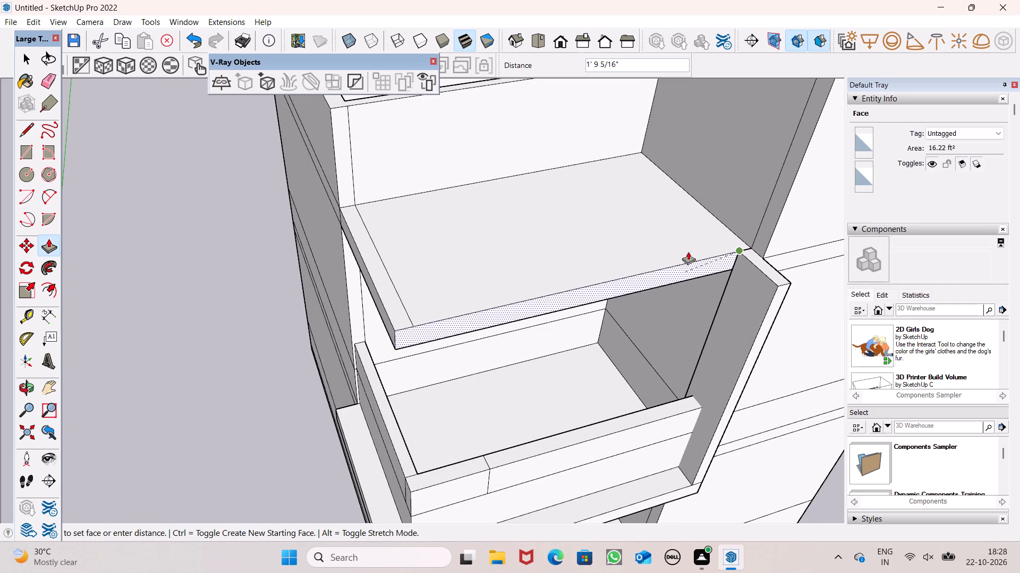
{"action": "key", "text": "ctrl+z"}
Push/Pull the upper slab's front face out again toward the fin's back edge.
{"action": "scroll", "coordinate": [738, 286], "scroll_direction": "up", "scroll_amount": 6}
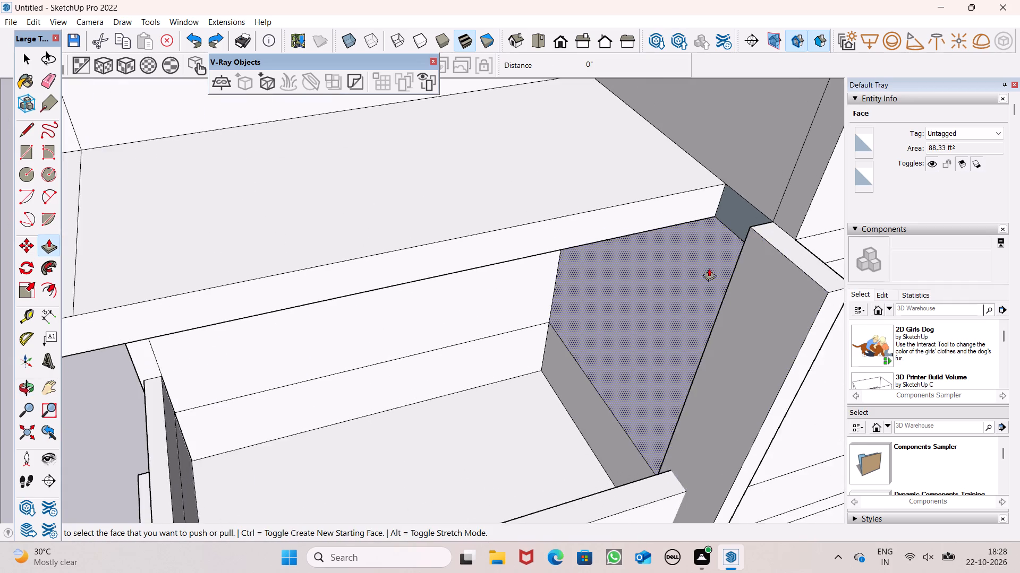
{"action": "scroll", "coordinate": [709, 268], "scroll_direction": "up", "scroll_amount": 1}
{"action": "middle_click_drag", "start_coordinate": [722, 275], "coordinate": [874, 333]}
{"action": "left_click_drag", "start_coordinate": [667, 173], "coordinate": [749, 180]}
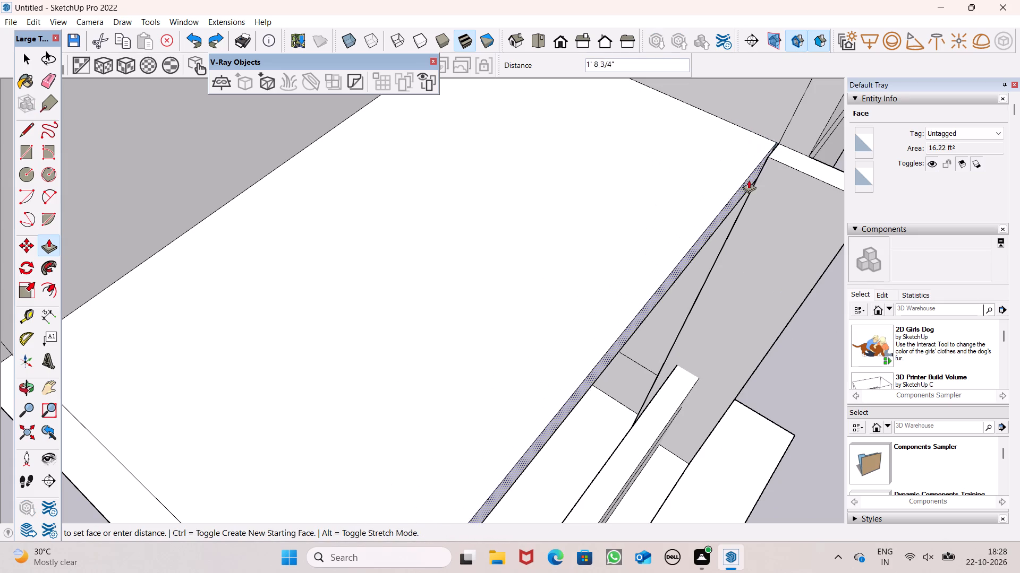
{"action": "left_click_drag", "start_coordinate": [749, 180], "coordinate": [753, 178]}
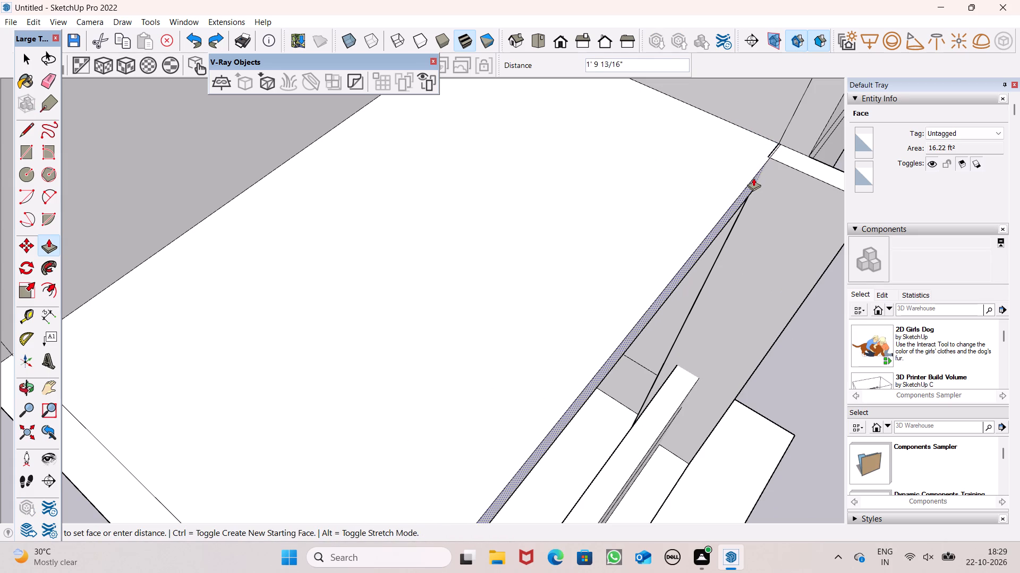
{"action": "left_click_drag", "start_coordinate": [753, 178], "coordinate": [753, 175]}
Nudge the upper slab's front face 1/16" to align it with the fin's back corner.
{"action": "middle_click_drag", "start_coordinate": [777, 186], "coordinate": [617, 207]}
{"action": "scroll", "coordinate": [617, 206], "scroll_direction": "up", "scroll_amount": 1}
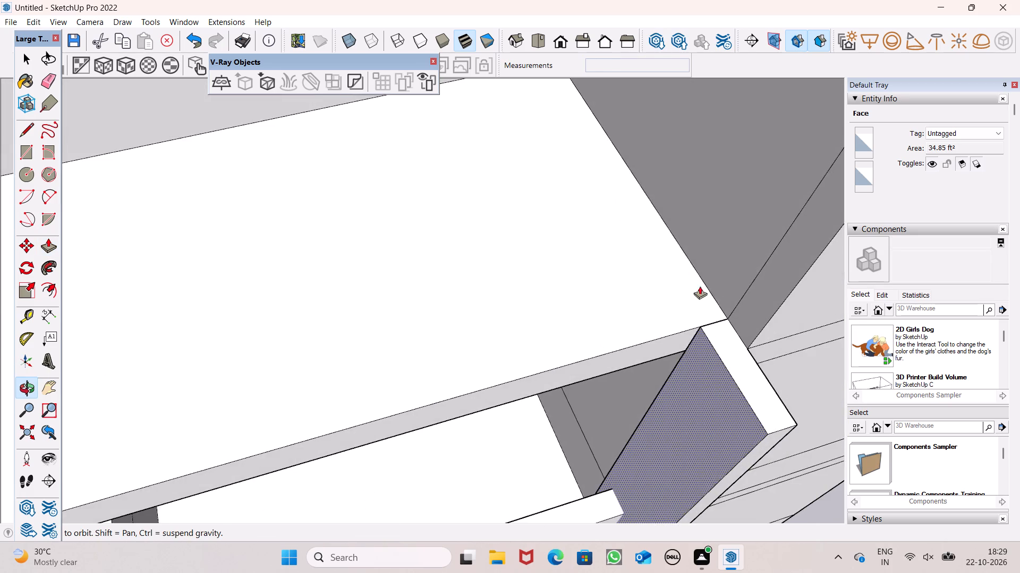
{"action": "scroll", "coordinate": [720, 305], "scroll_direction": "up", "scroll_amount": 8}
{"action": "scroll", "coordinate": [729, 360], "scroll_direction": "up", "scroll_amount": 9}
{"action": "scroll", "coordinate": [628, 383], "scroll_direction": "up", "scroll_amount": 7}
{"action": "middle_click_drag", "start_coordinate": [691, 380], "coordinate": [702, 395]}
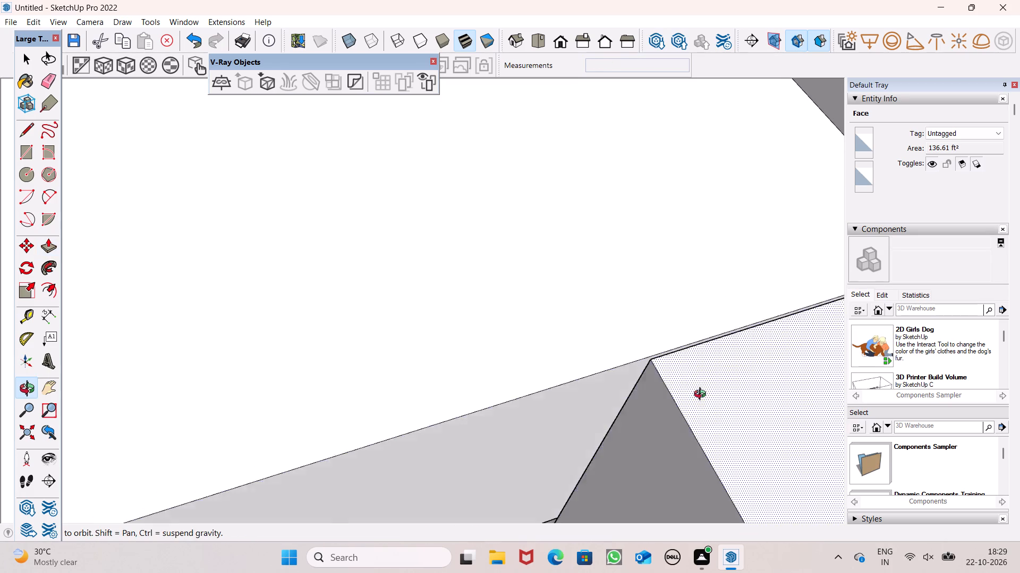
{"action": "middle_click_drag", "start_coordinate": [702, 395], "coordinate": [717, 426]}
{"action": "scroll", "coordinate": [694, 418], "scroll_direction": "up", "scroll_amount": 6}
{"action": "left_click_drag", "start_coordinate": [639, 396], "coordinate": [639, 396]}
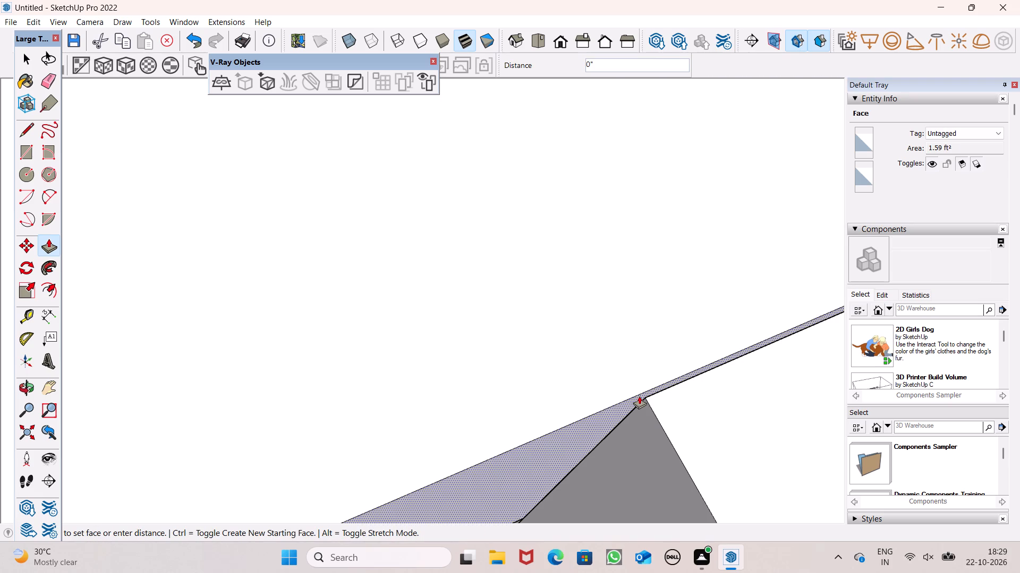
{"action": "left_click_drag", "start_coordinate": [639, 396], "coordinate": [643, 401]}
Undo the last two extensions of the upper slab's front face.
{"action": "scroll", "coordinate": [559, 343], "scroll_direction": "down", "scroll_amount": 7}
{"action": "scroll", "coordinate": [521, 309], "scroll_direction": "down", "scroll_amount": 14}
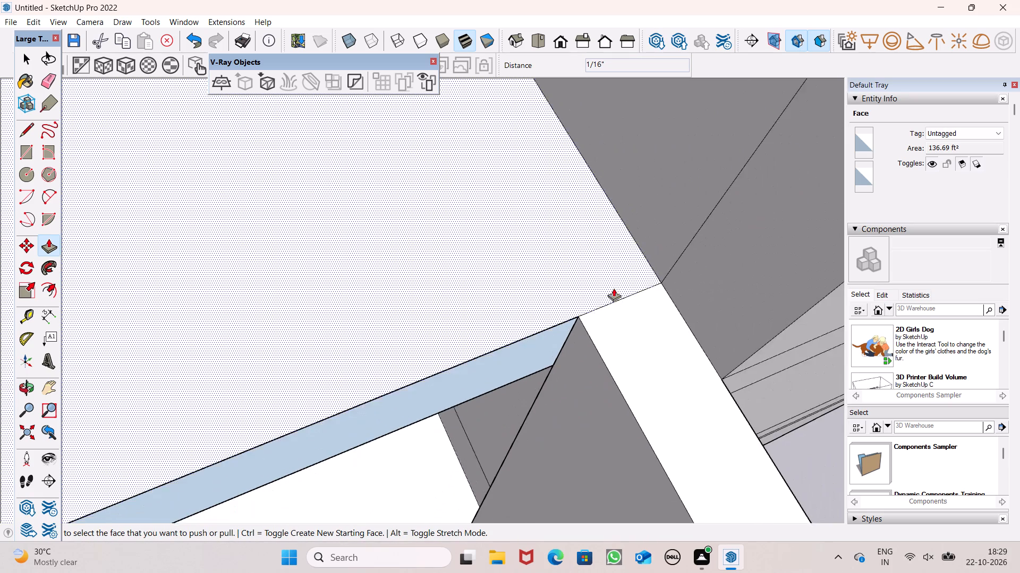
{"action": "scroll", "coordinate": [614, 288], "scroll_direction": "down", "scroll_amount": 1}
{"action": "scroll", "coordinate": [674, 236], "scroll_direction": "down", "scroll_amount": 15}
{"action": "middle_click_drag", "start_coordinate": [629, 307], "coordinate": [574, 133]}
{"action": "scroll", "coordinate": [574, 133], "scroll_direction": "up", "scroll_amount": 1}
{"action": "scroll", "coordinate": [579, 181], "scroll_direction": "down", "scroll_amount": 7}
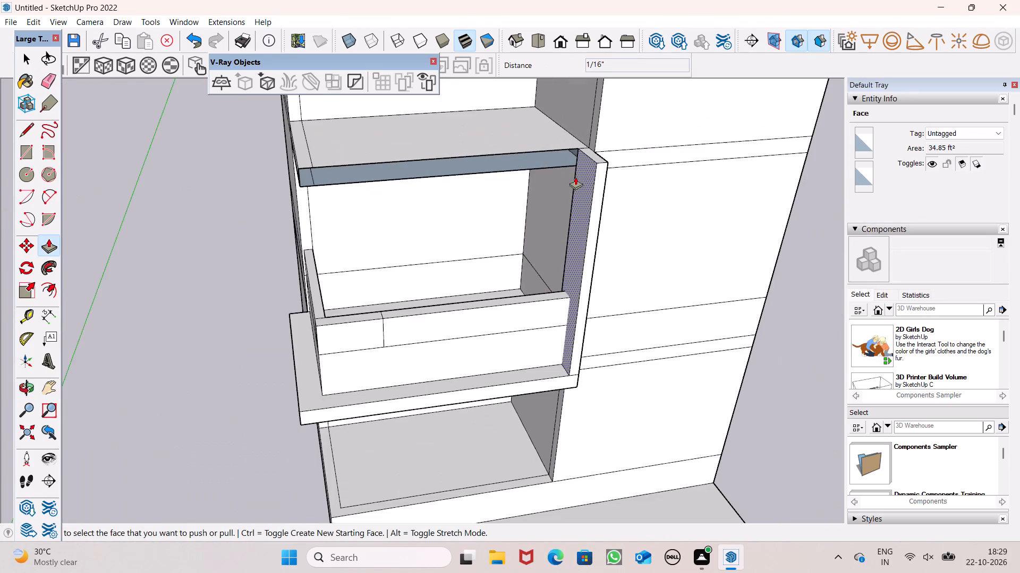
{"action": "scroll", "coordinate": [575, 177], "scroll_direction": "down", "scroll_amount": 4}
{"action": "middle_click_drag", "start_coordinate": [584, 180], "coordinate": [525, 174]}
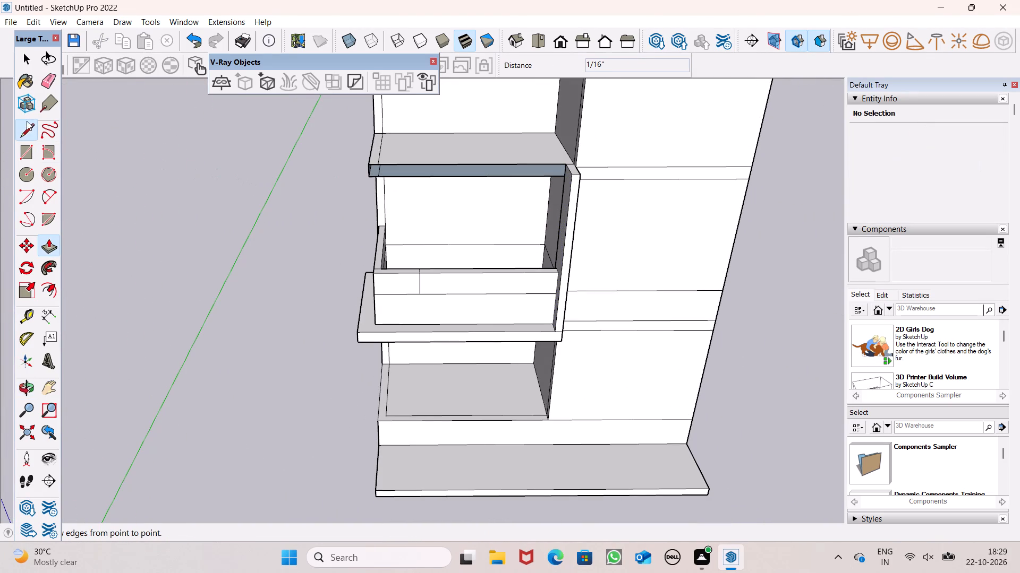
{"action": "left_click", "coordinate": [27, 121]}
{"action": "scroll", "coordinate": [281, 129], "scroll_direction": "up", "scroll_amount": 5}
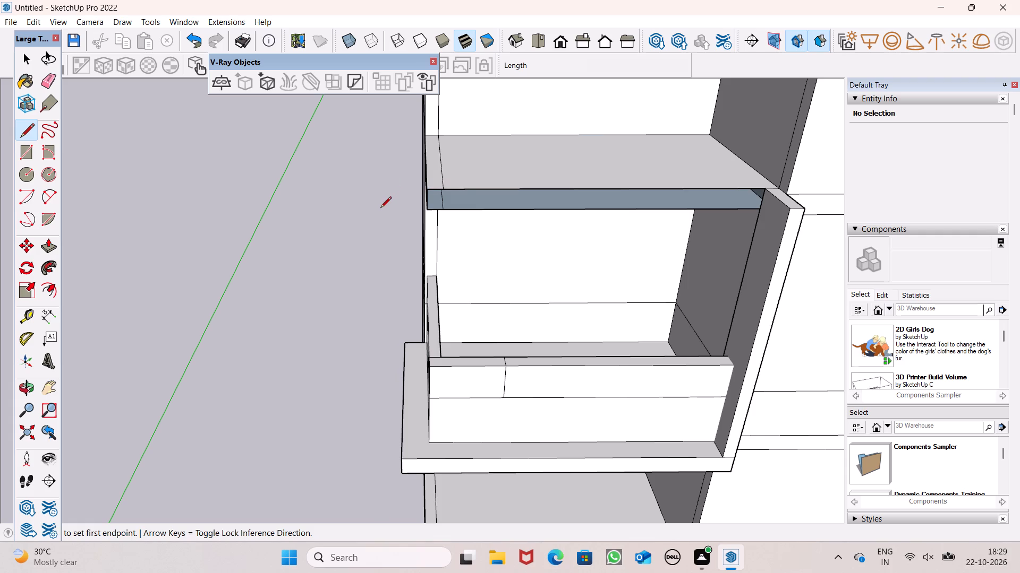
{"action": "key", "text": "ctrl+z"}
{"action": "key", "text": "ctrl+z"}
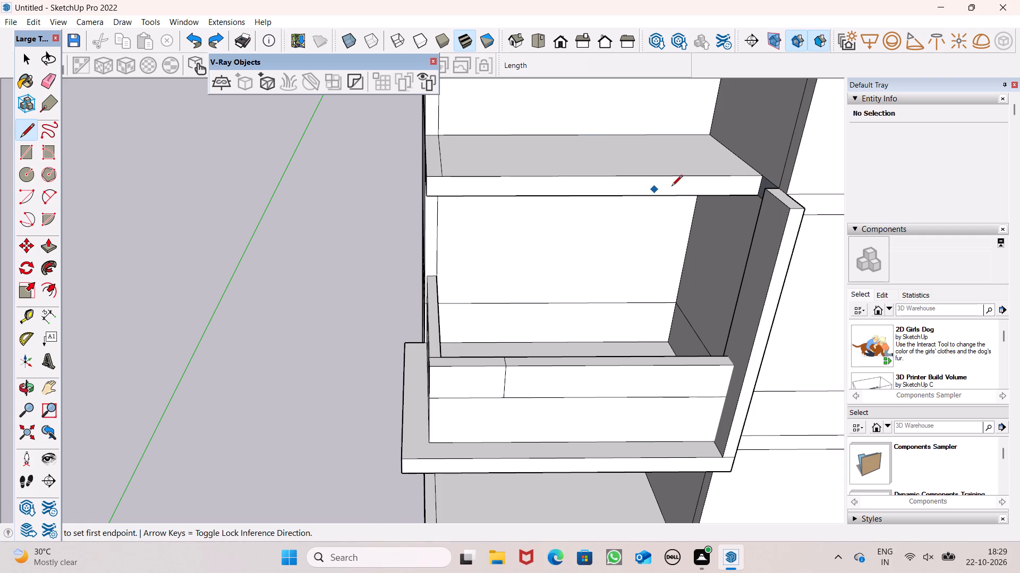
Draw a 1' line across the upper slab's front face near its fin end, splitting off a small end piece.
{"action": "scroll", "coordinate": [735, 187], "scroll_direction": "up", "scroll_amount": 7}
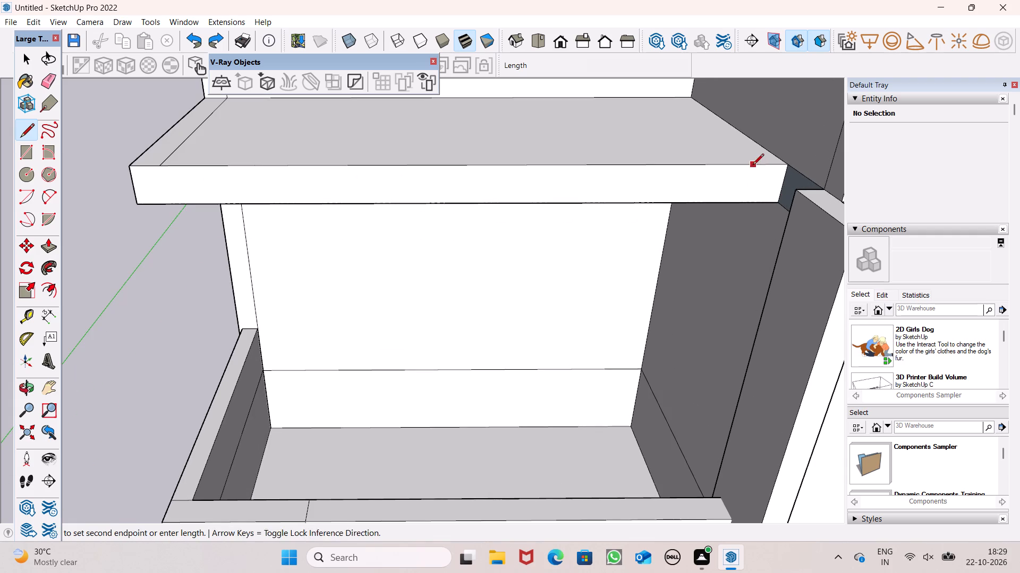
{"action": "left_click", "coordinate": [753, 166]}
{"action": "left_click", "coordinate": [748, 201]}
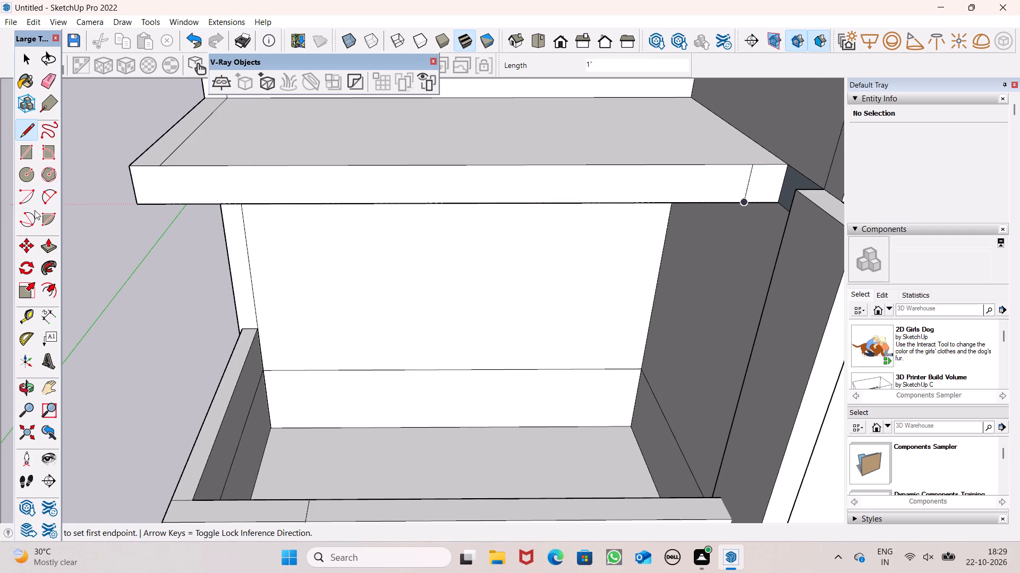
Push/Pull the small end piece of the slab's front face outward 1' 9 5/16" to reach the fin.
{"action": "left_click", "coordinate": [50, 242]}
{"action": "scroll", "coordinate": [358, 172], "scroll_direction": "down", "scroll_amount": 2}
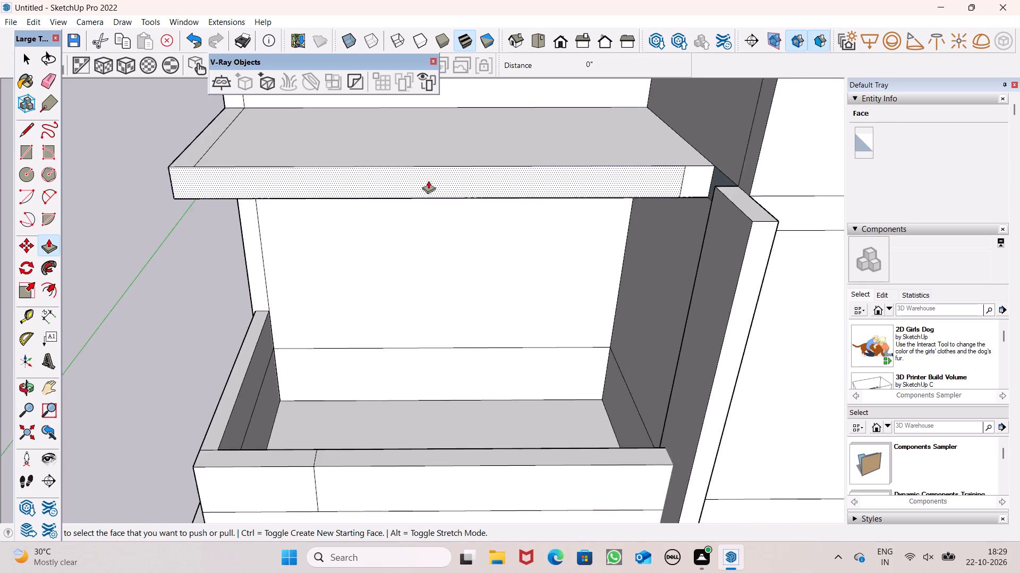
{"action": "middle_click_drag", "start_coordinate": [447, 201], "coordinate": [537, 230]}
{"action": "scroll", "coordinate": [529, 232], "scroll_direction": "up", "scroll_amount": 1}
{"action": "scroll", "coordinate": [539, 184], "scroll_direction": "down", "scroll_amount": 5}
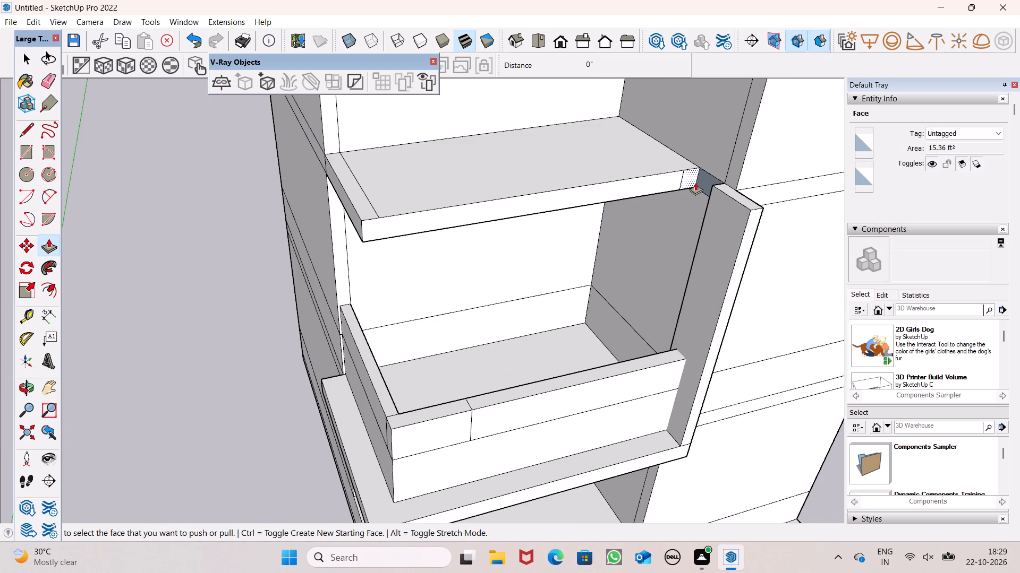
{"action": "left_click_drag", "start_coordinate": [692, 181], "coordinate": [721, 199]}
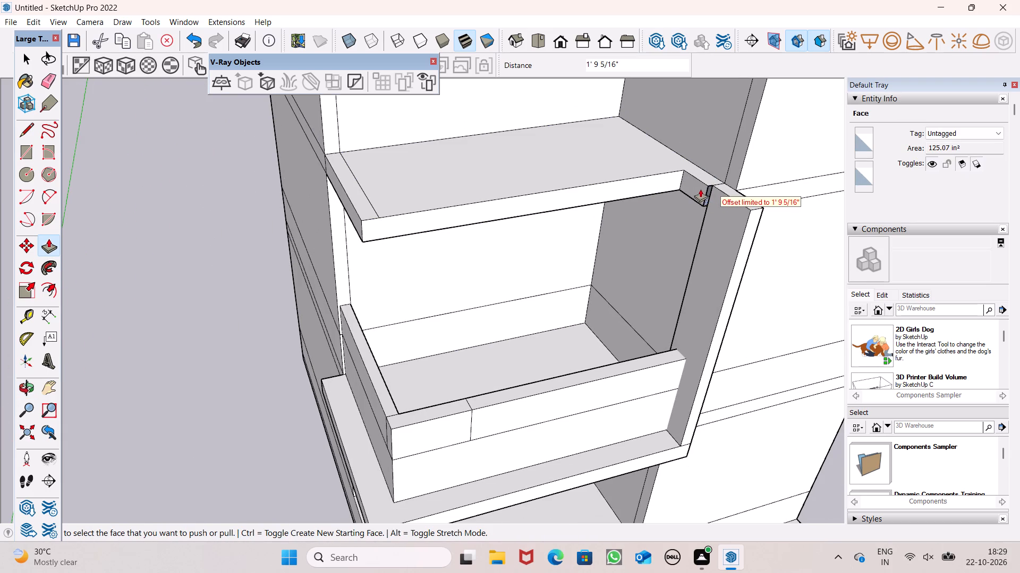
Undo the small end piece's extension and the line splitting it from the upper slab's front face.
{"action": "scroll", "coordinate": [702, 187], "scroll_direction": "up", "scroll_amount": 2}
{"action": "key", "text": "ctrl+z"}
{"action": "scroll", "coordinate": [699, 187], "scroll_direction": "up", "scroll_amount": 1, "text": "ctrl"}
{"action": "middle_click_drag", "start_coordinate": [703, 195], "coordinate": [723, 274], "text": "ctrl"}
{"action": "scroll", "coordinate": [713, 243], "scroll_direction": "up", "scroll_amount": 6}
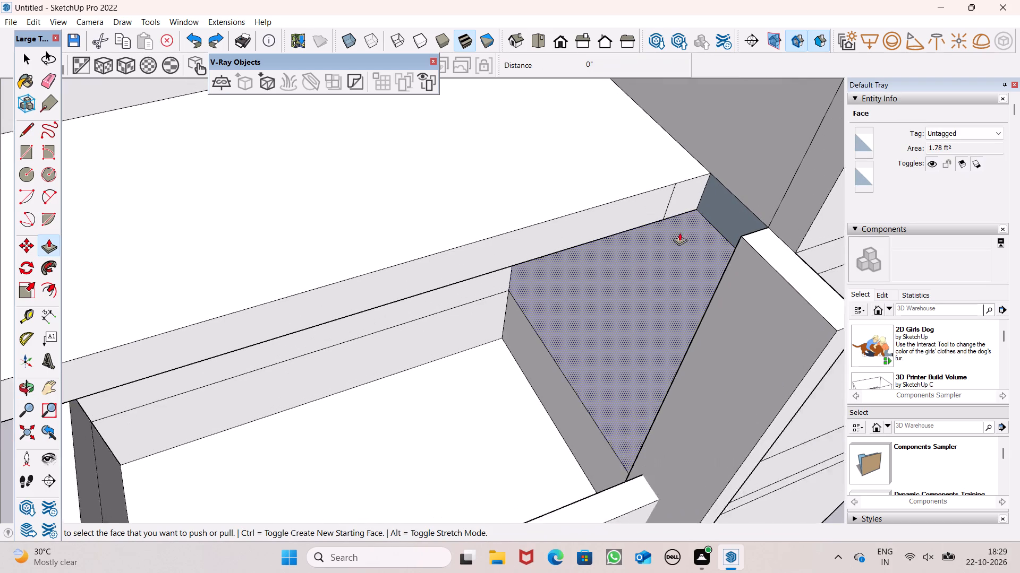
{"action": "left_click_drag", "start_coordinate": [673, 198], "coordinate": [737, 255]}
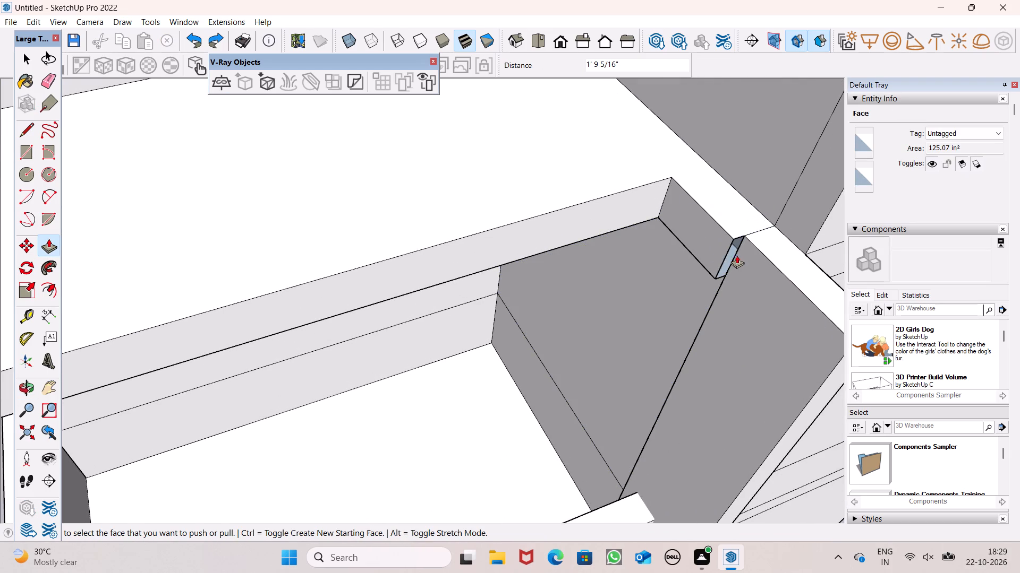
{"action": "key", "text": "ctrl+z"}
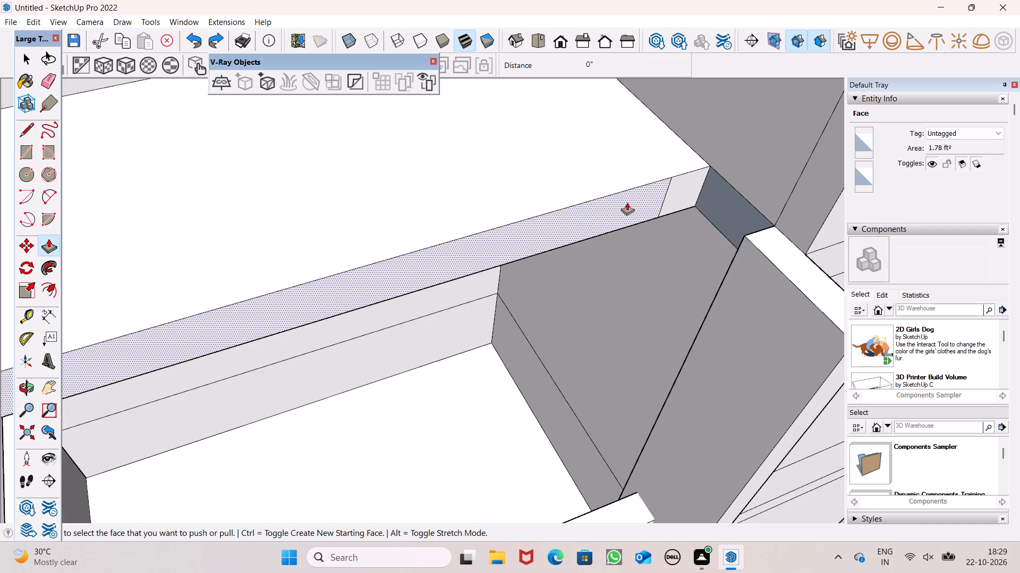
{"action": "key", "text": "ctrl+z"}
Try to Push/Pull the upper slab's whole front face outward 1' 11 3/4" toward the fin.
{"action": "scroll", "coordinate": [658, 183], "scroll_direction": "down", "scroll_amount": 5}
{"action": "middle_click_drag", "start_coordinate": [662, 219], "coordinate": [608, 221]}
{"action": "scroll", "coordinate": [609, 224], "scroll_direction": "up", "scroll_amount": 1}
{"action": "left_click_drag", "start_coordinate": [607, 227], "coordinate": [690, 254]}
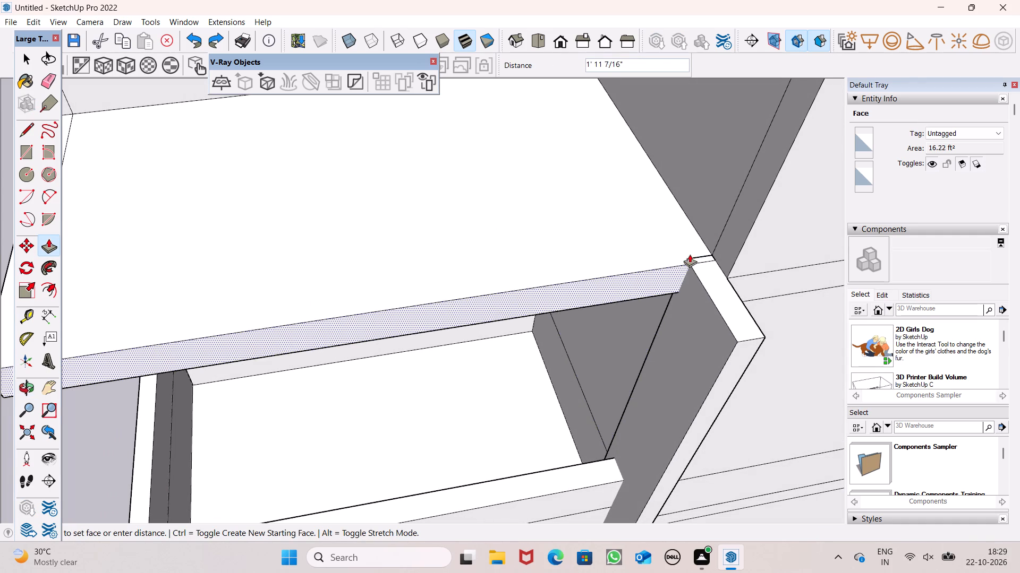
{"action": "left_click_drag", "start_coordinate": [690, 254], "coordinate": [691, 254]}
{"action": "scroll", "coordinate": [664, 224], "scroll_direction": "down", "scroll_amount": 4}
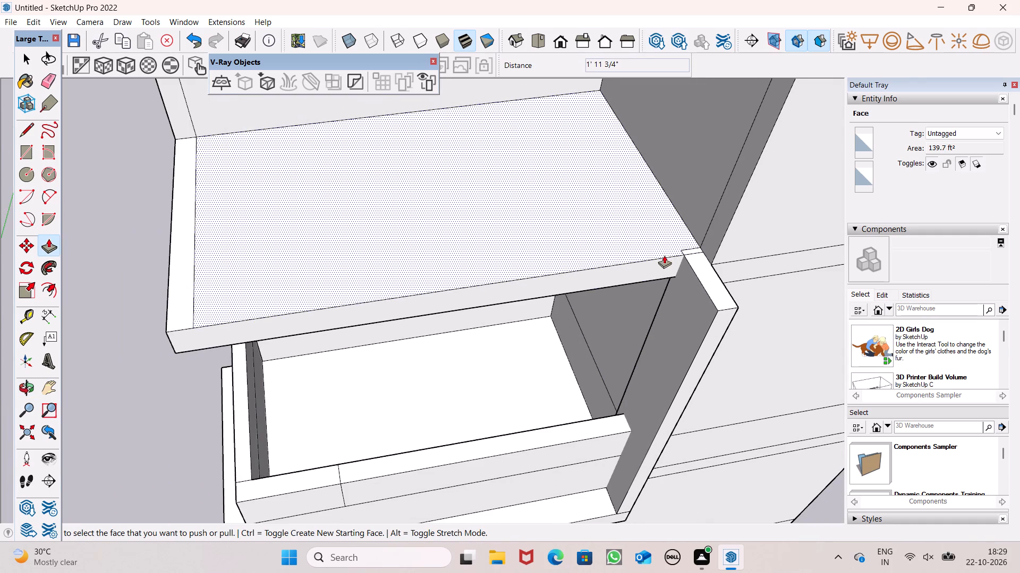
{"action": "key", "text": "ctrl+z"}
Push/Pull the upper slab's whole front face outward 1' 9 5/16" to the fin's back corner.
{"action": "scroll", "coordinate": [680, 270], "scroll_direction": "up", "scroll_amount": 8, "text": "ctrl"}
{"action": "left_click_drag", "start_coordinate": [604, 188], "coordinate": [648, 222]}
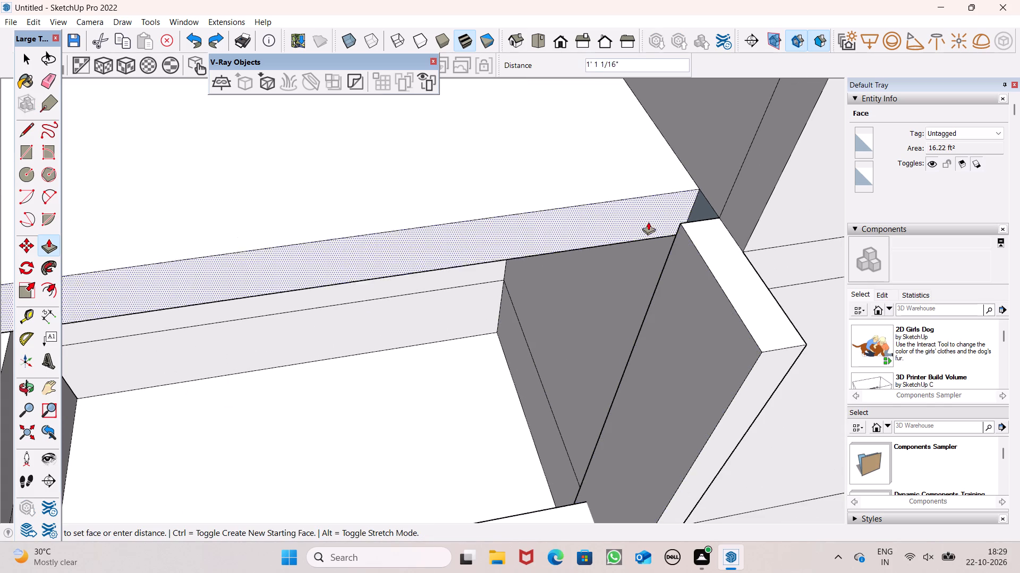
{"action": "left_click_drag", "start_coordinate": [648, 222], "coordinate": [675, 243]}
{"action": "scroll", "coordinate": [675, 193], "scroll_direction": "down", "scroll_amount": 10}
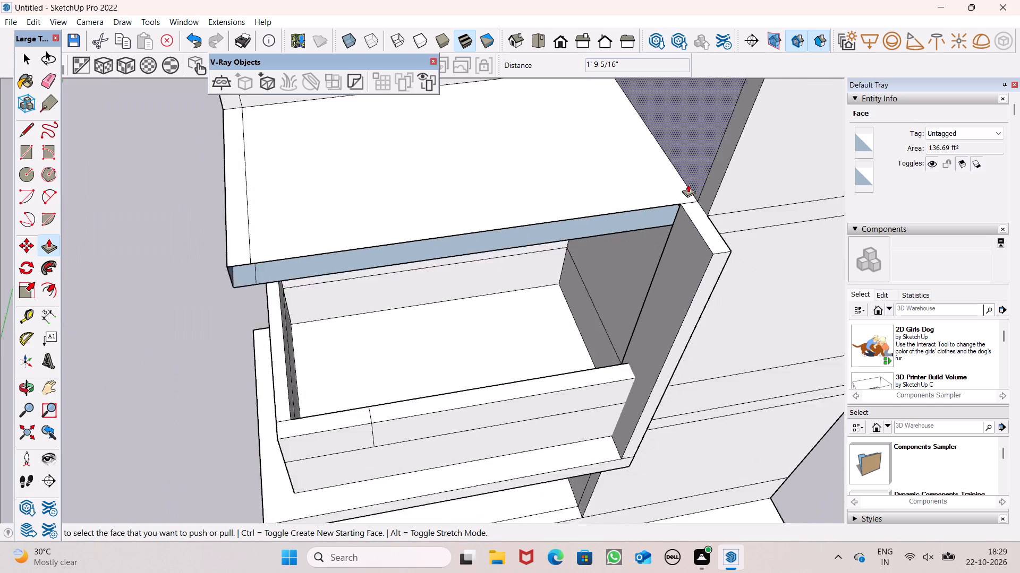
Draw a rectangle about 15' 6" by 1' over the upper slab's open front, corner to corner up to the fin.
{"action": "scroll", "coordinate": [688, 184], "scroll_direction": "down", "scroll_amount": 2}
{"action": "scroll", "coordinate": [654, 154], "scroll_direction": "down", "scroll_amount": 4}
{"action": "middle_click_drag", "start_coordinate": [552, 184], "coordinate": [464, 64]}
{"action": "scroll", "coordinate": [464, 64], "scroll_direction": "up", "scroll_amount": 1}
{"action": "scroll", "coordinate": [426, 120], "scroll_direction": "up", "scroll_amount": 1}
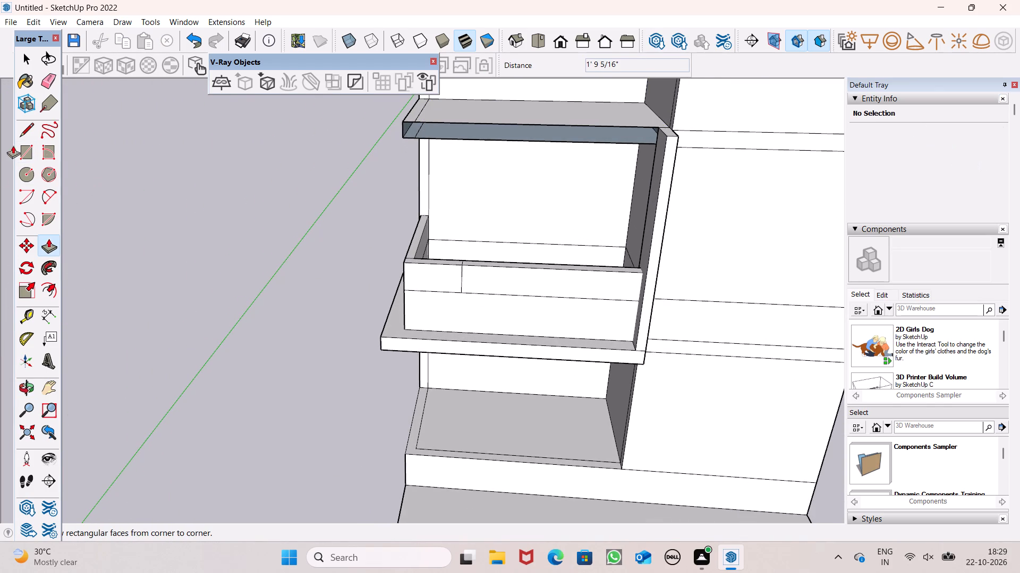
{"action": "left_click", "coordinate": [22, 147]}
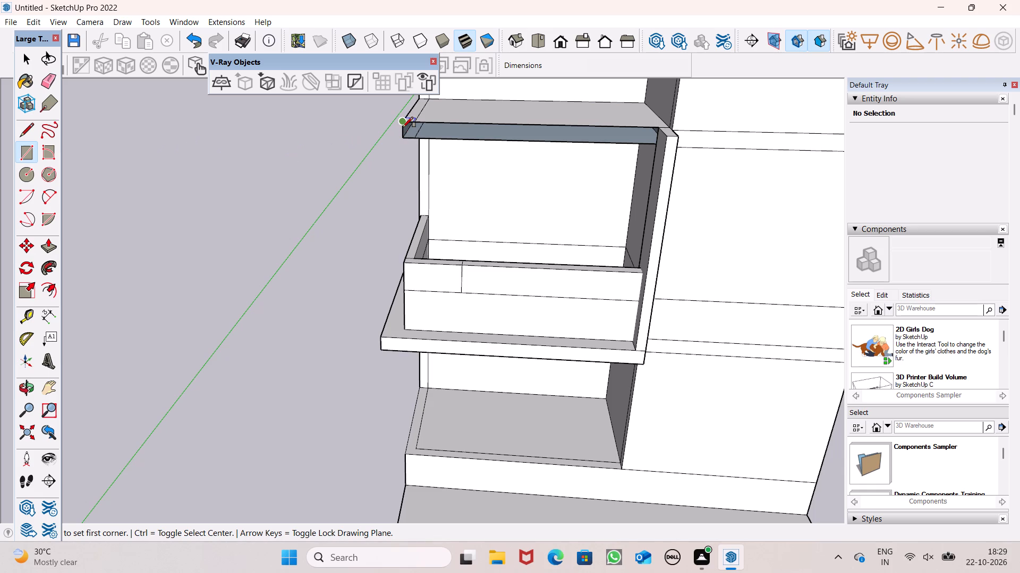
{"action": "left_click", "coordinate": [403, 126]}
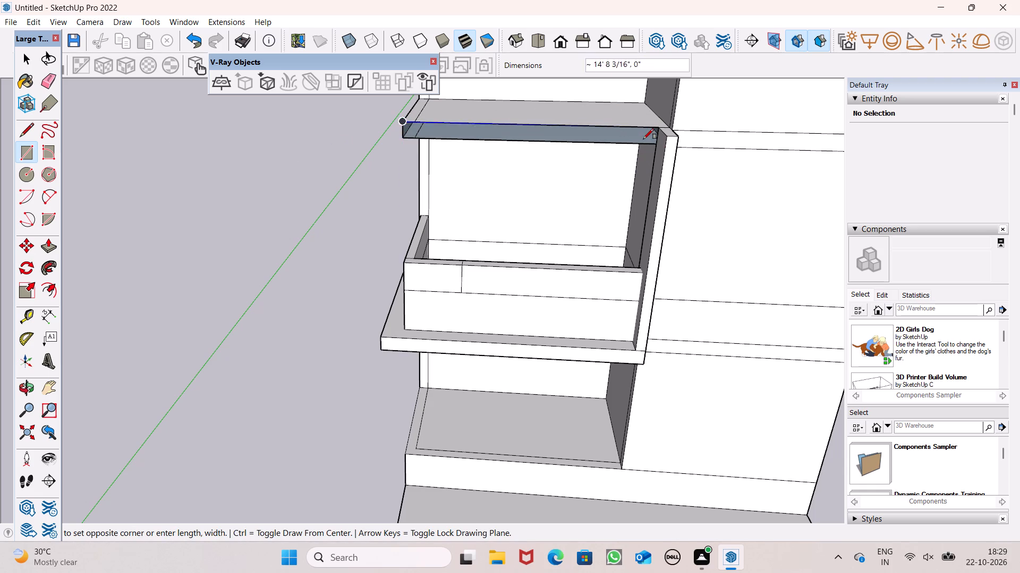
{"action": "scroll", "coordinate": [643, 139], "scroll_direction": "up", "scroll_amount": 17}
{"action": "middle_click_drag", "start_coordinate": [672, 152], "coordinate": [721, 175]}
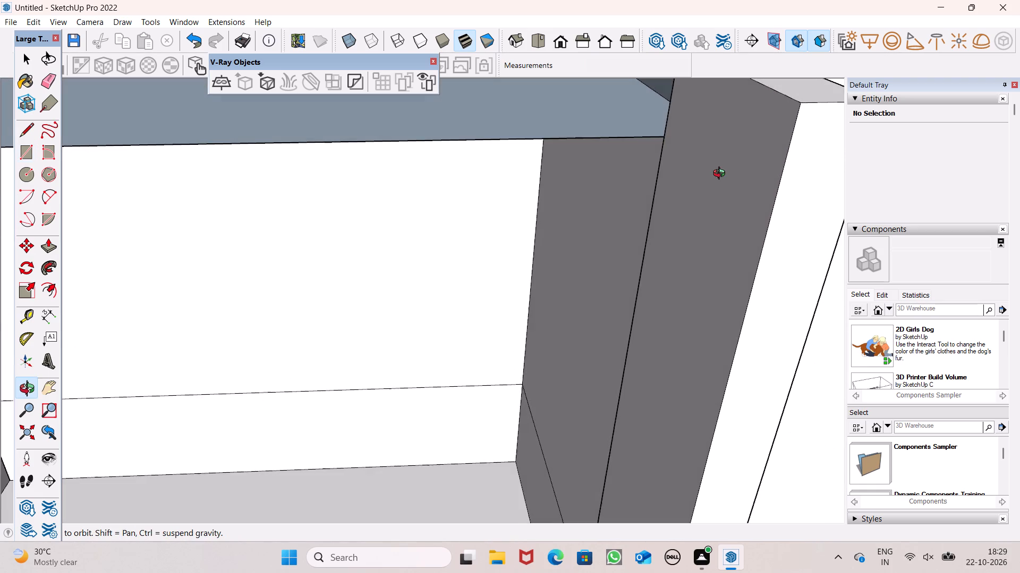
{"action": "middle_click_drag", "start_coordinate": [721, 175], "coordinate": [742, 170]}
{"action": "scroll", "coordinate": [716, 190], "scroll_direction": "down", "scroll_amount": 6}
{"action": "scroll", "coordinate": [662, 142], "scroll_direction": "up", "scroll_amount": 8}
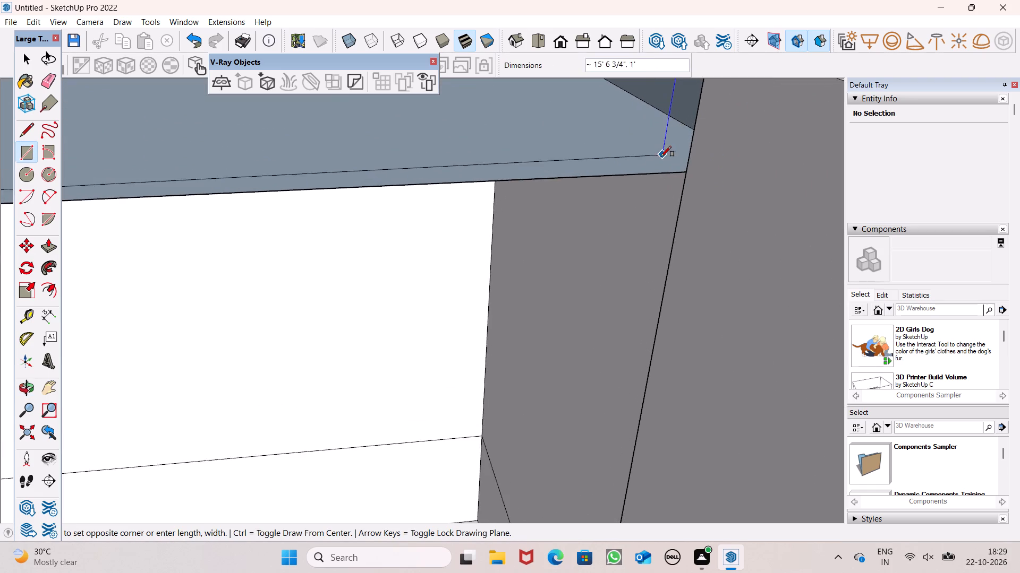
{"action": "middle_click_drag", "start_coordinate": [660, 158], "coordinate": [788, 206]}
{"action": "scroll", "coordinate": [788, 206], "scroll_direction": "up", "scroll_amount": 1}
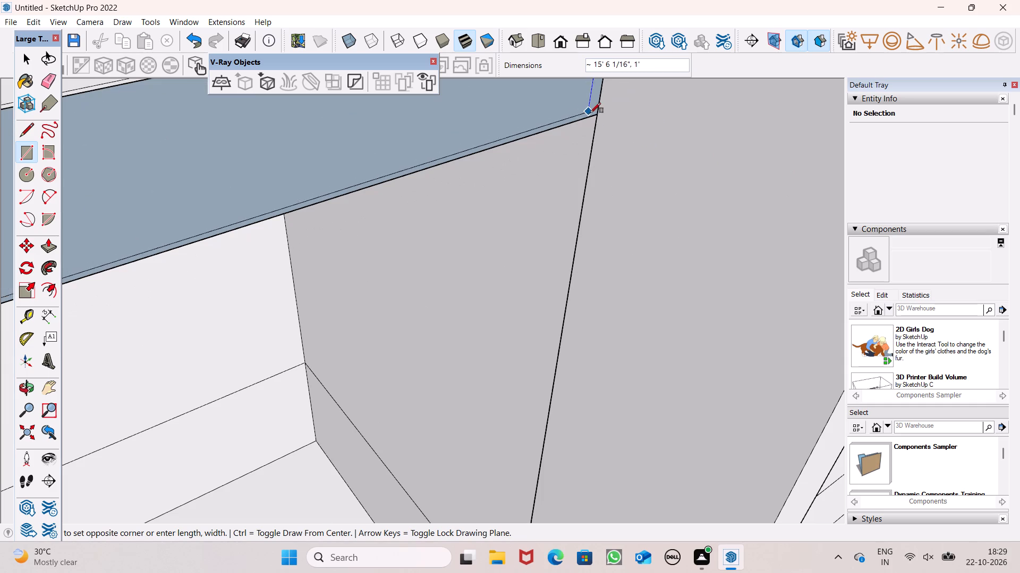
{"action": "left_click", "coordinate": [594, 113]}
{"action": "scroll", "coordinate": [604, 171], "scroll_direction": "down", "scroll_amount": 18}
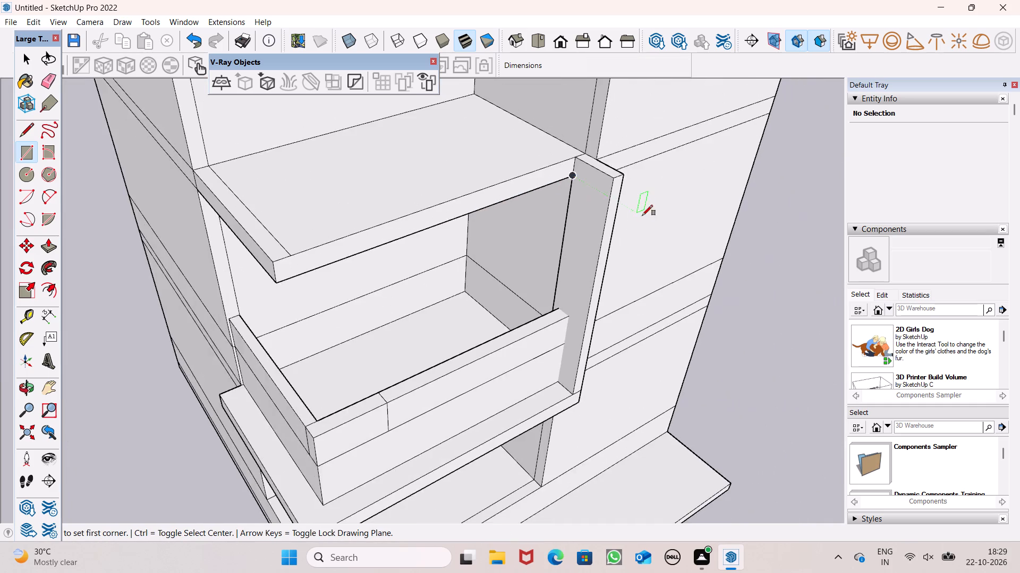
{"action": "middle_click_drag", "start_coordinate": [638, 220], "coordinate": [503, 237]}
{"action": "key", "text": "space"}
Push/Pull the upper slab's new front face outward 2' 5 7/8" so it lines up with the fin's front.
{"action": "scroll", "coordinate": [517, 198], "scroll_direction": "down", "scroll_amount": 6}
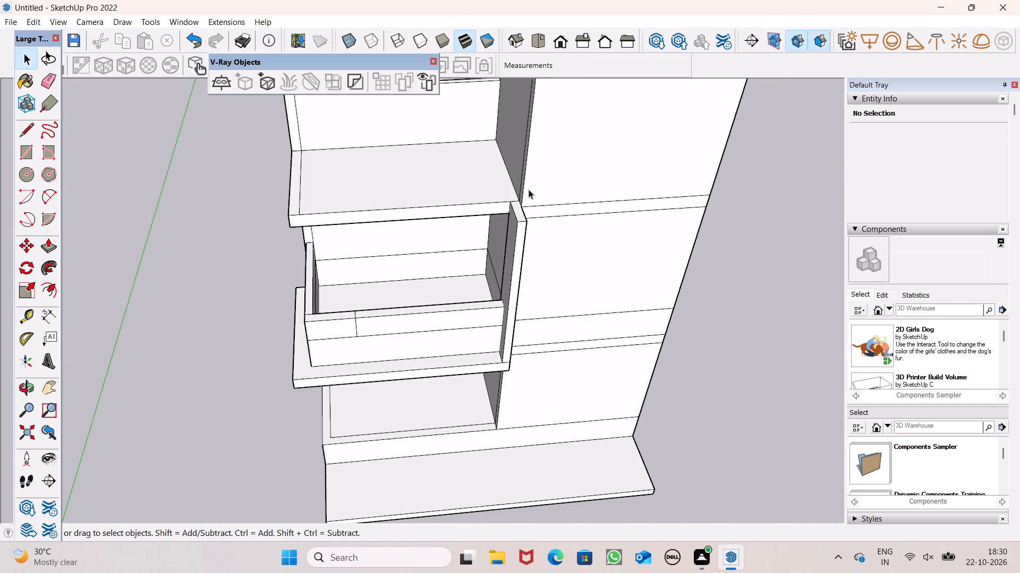
{"action": "left_click", "coordinate": [47, 241]}
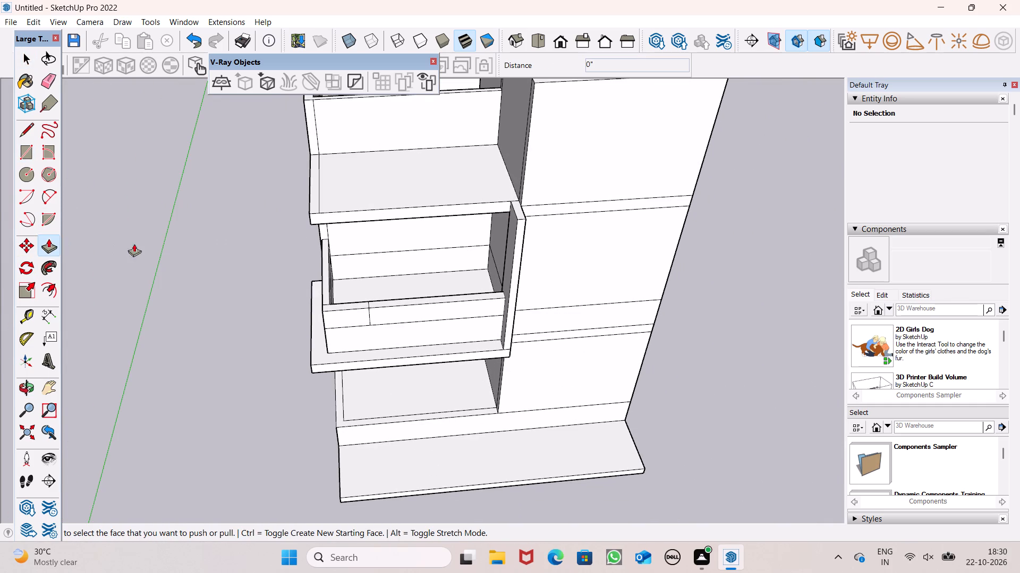
{"action": "scroll", "coordinate": [480, 236], "scroll_direction": "down", "scroll_amount": 6}
{"action": "scroll", "coordinate": [406, 241], "scroll_direction": "up", "scroll_amount": 2}
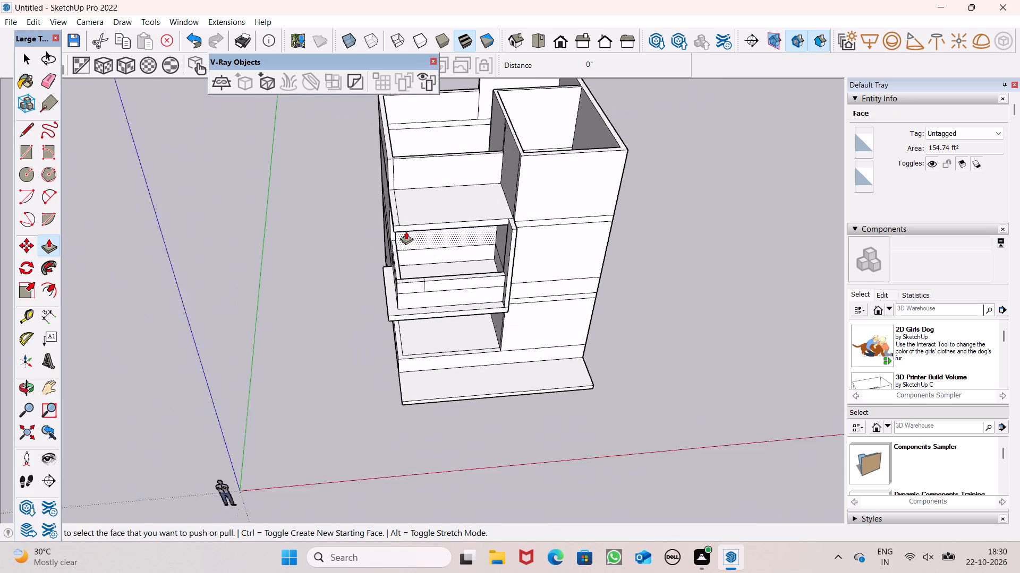
{"action": "scroll", "coordinate": [406, 231], "scroll_direction": "up", "scroll_amount": 5}
{"action": "left_click_drag", "start_coordinate": [575, 212], "coordinate": [604, 229]}
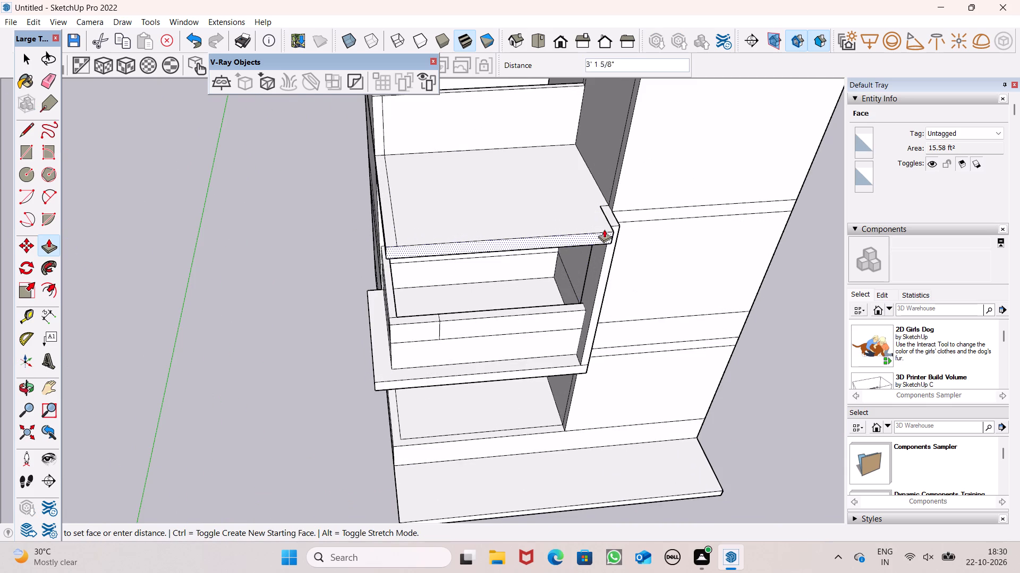
{"action": "left_click_drag", "start_coordinate": [604, 229], "coordinate": [608, 222]}
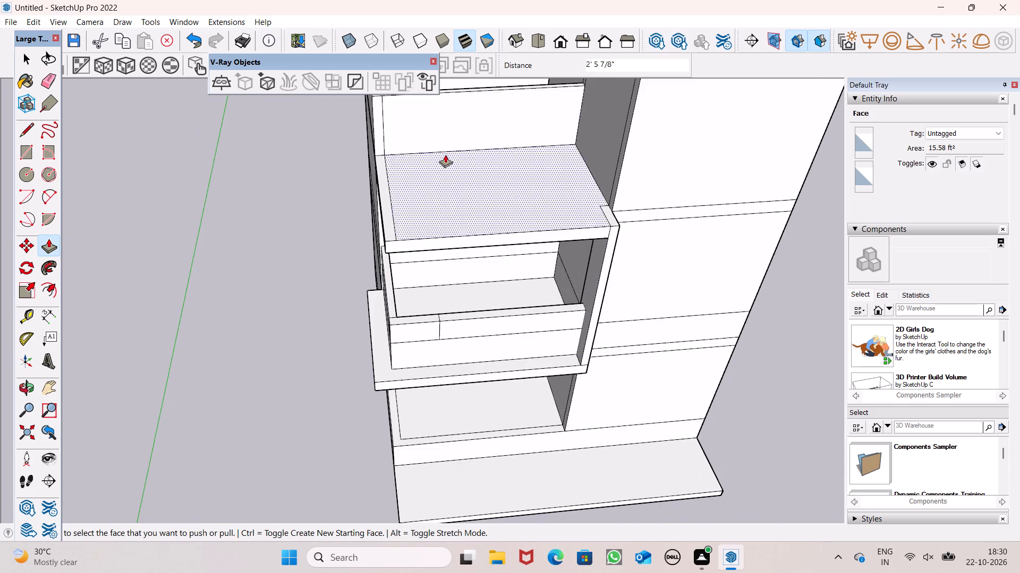
Erase the seam edges between the upper slab and the fin, plus the extra vertical edge on the wall just above.
{"action": "scroll", "coordinate": [446, 157], "scroll_direction": "down", "scroll_amount": 2}
{"action": "middle_click_drag", "start_coordinate": [521, 254], "coordinate": [509, 76]}
{"action": "scroll", "coordinate": [509, 76], "scroll_direction": "up", "scroll_amount": 1}
{"action": "scroll", "coordinate": [520, 117], "scroll_direction": "down", "scroll_amount": 1}
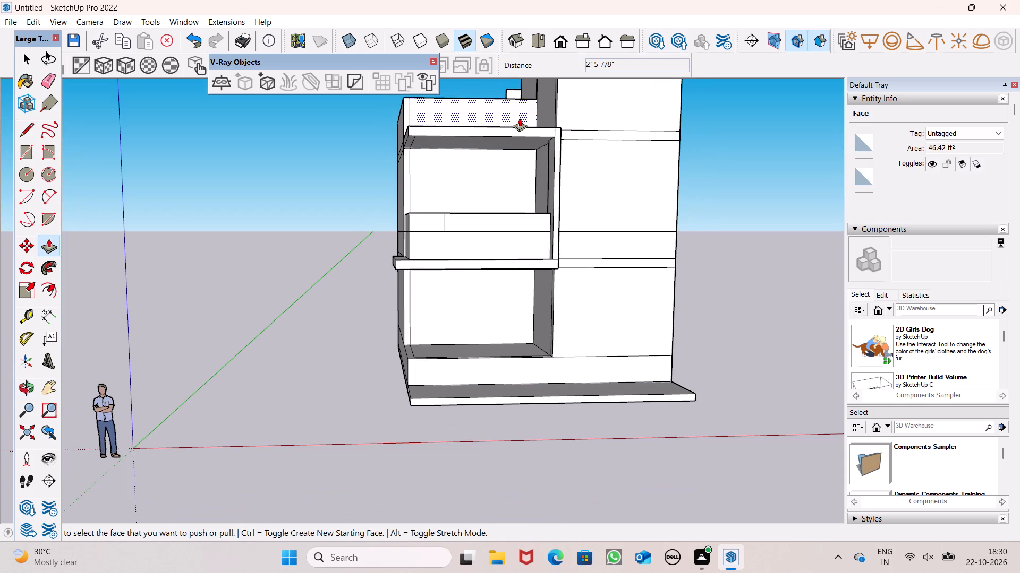
{"action": "scroll", "coordinate": [520, 118], "scroll_direction": "down", "scroll_amount": 2}
{"action": "scroll", "coordinate": [502, 98], "scroll_direction": "up", "scroll_amount": 6}
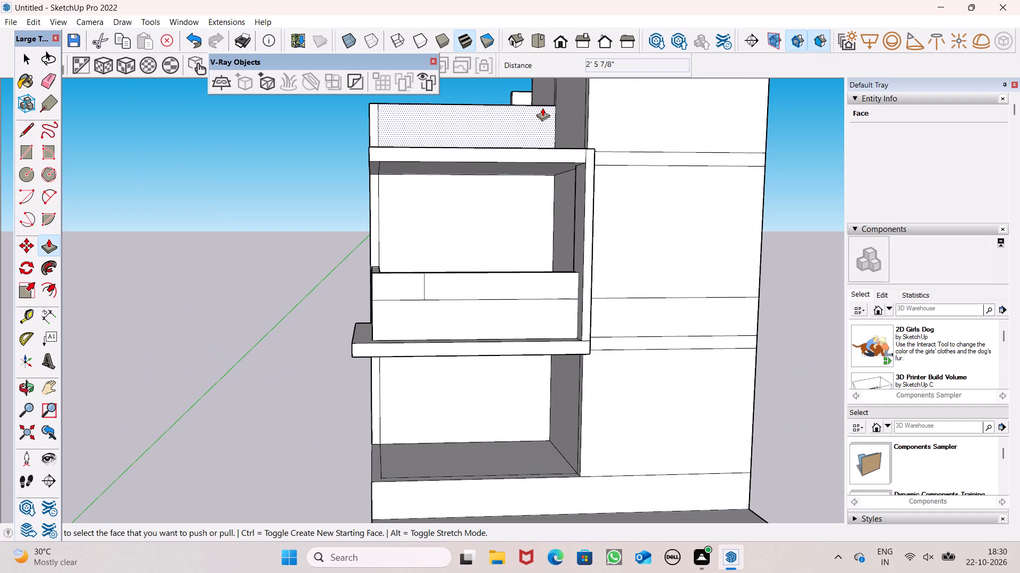
{"action": "scroll", "coordinate": [542, 108], "scroll_direction": "down", "scroll_amount": 2}
{"action": "middle_click_drag", "start_coordinate": [558, 119], "coordinate": [558, 276]}
{"action": "left_click", "coordinate": [51, 75]}
{"action": "scroll", "coordinate": [567, 213], "scroll_direction": "up", "scroll_amount": 3}
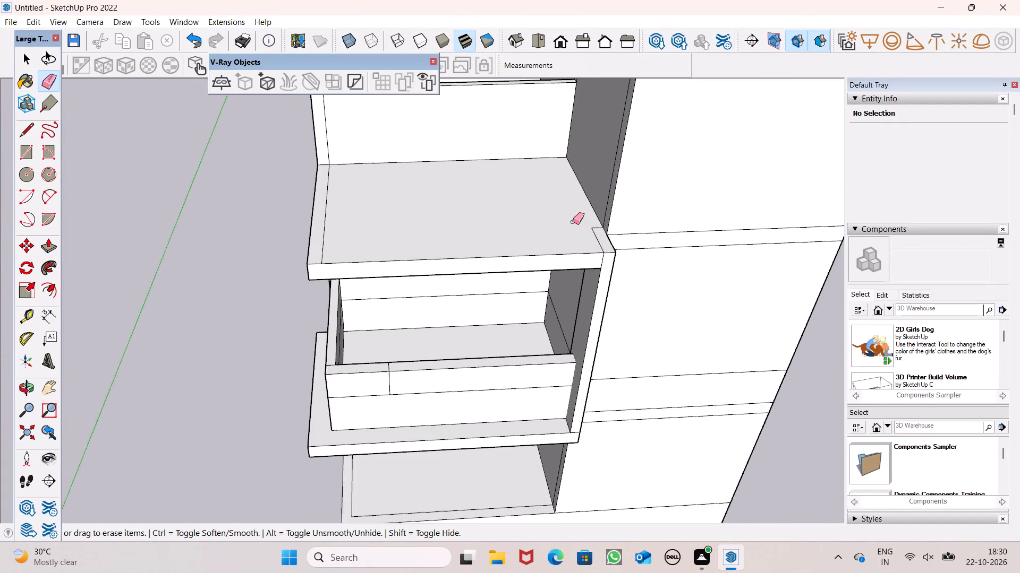
{"action": "scroll", "coordinate": [573, 222], "scroll_direction": "up", "scroll_amount": 2}
{"action": "left_click_drag", "start_coordinate": [591, 227], "coordinate": [599, 239]}
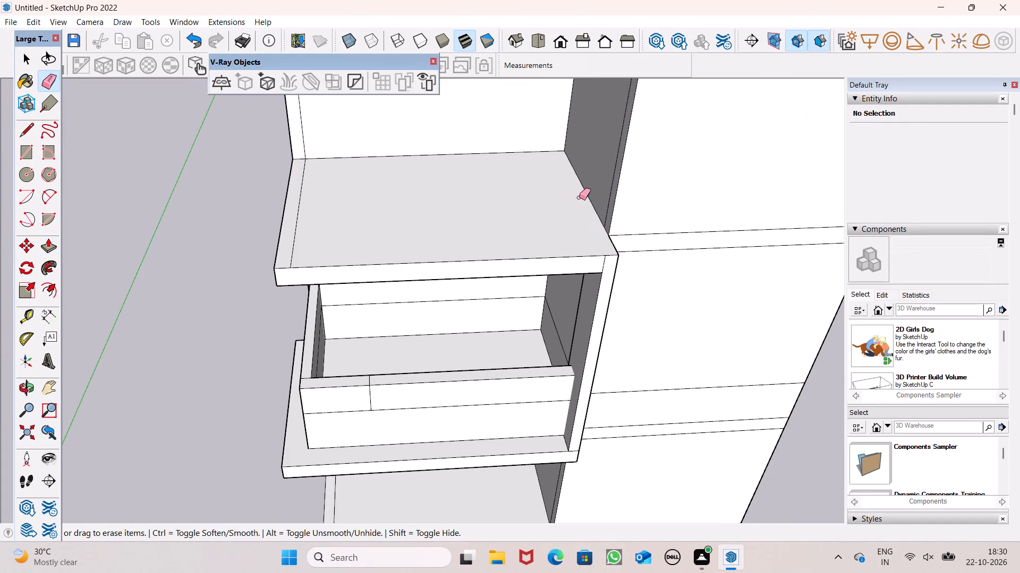
{"action": "left_click", "coordinate": [609, 184]}
{"action": "left_click", "coordinate": [611, 180]}
{"action": "scroll", "coordinate": [581, 190], "scroll_direction": "down", "scroll_amount": 3}
{"action": "scroll", "coordinate": [591, 242], "scroll_direction": "up", "scroll_amount": 6}
{"action": "left_click_drag", "start_coordinate": [603, 242], "coordinate": [594, 244]}
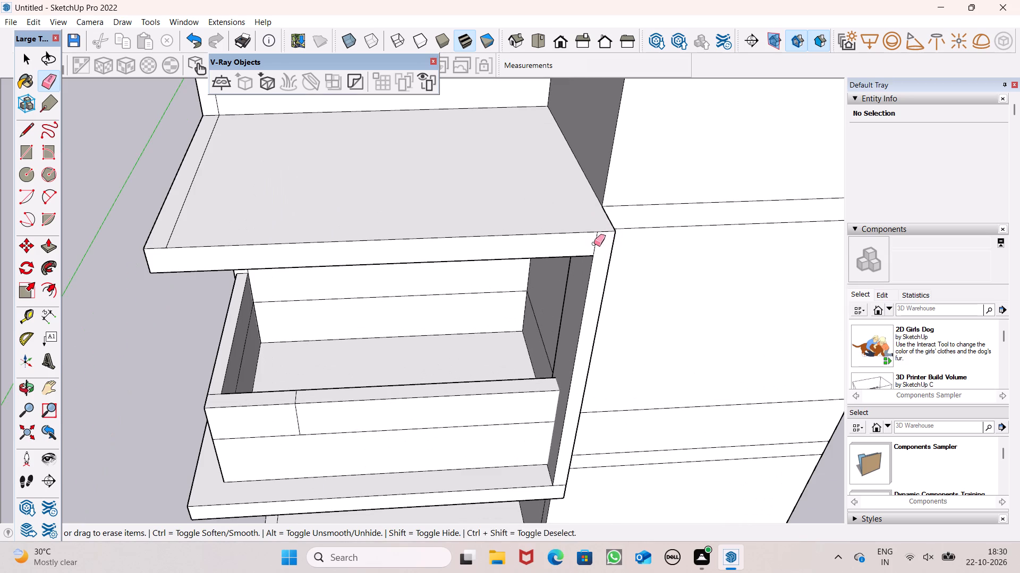
{"action": "left_click_drag", "start_coordinate": [594, 244], "coordinate": [594, 244]}
Erase the seam edge between the fin's foot and the lower slab's front.
{"action": "scroll", "coordinate": [530, 163], "scroll_direction": "down", "scroll_amount": 10}
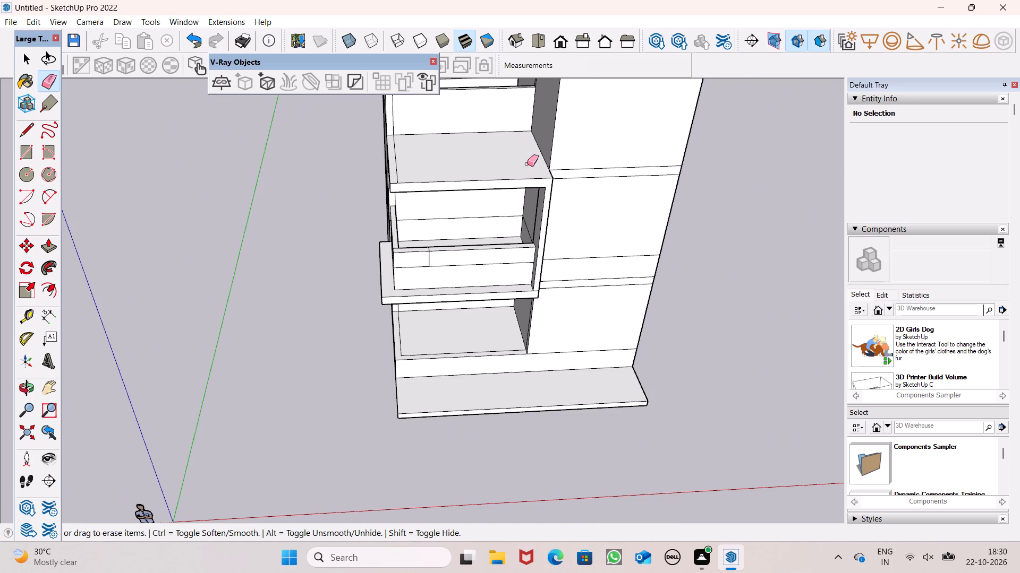
{"action": "middle_click_drag", "start_coordinate": [527, 278], "coordinate": [509, 141]}
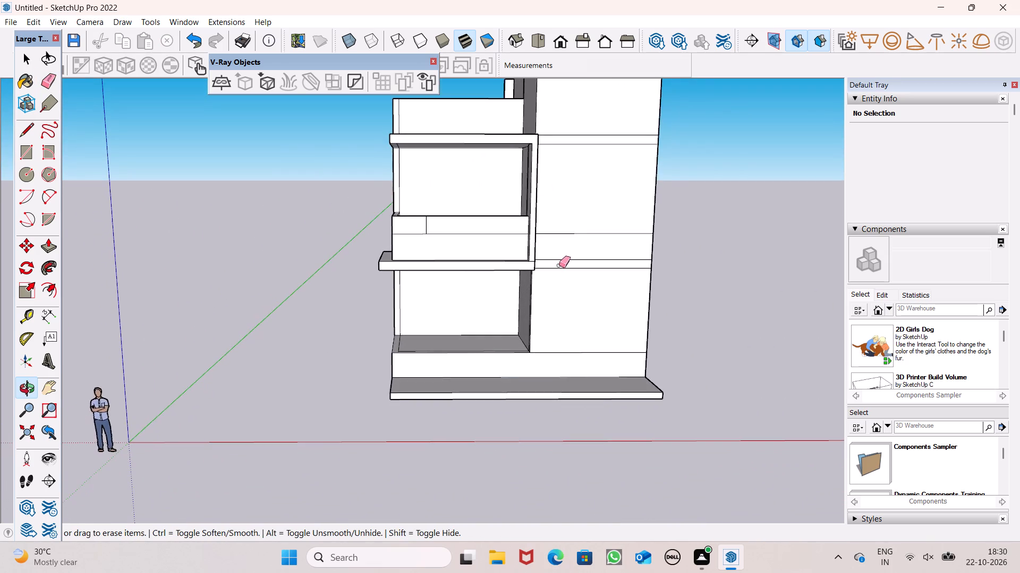
{"action": "scroll", "coordinate": [548, 264], "scroll_direction": "up", "scroll_amount": 5}
{"action": "left_click", "coordinate": [524, 264]}
Push/Pull the top of the parapet's short corner section up to the upper slab's underside, forming a pillar.
{"action": "scroll", "coordinate": [532, 268], "scroll_direction": "down", "scroll_amount": 7}
{"action": "middle_click_drag", "start_coordinate": [525, 266], "coordinate": [534, 292]}
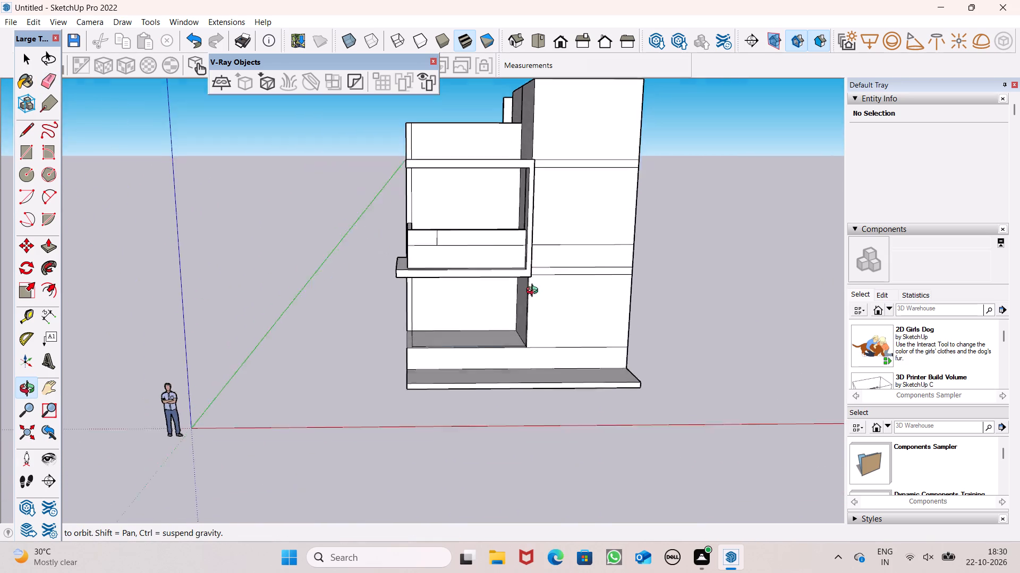
{"action": "middle_click_drag", "start_coordinate": [534, 292], "coordinate": [716, 370]}
{"action": "scroll", "coordinate": [485, 250], "scroll_direction": "up", "scroll_amount": 7}
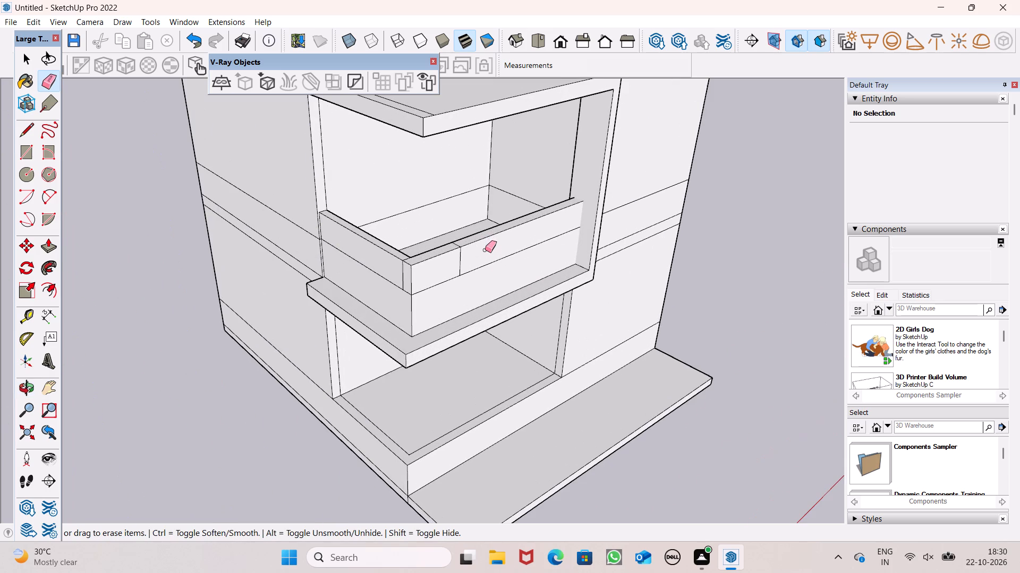
{"action": "left_click_drag", "start_coordinate": [49, 243], "coordinate": [54, 243]}
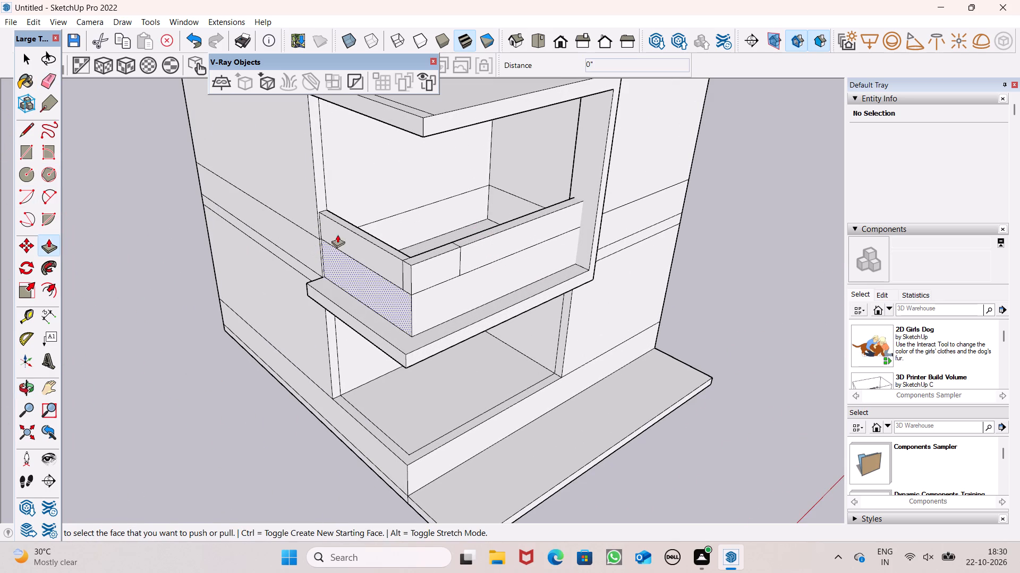
{"action": "left_click_drag", "start_coordinate": [423, 256], "coordinate": [444, 197]}
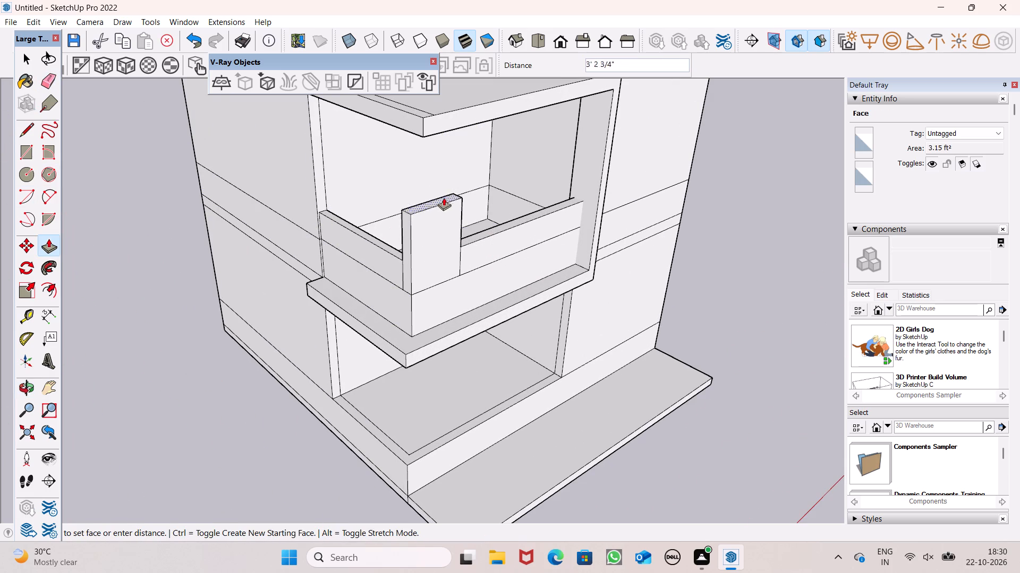
{"action": "left_click_drag", "start_coordinate": [444, 197], "coordinate": [450, 130]}
Erase the two leftover seam edges on the underside of the upper slab, beside the corner pillar.
{"action": "scroll", "coordinate": [427, 171], "scroll_direction": "down", "scroll_amount": 3}
{"action": "middle_click_drag", "start_coordinate": [435, 174], "coordinate": [416, 107]}
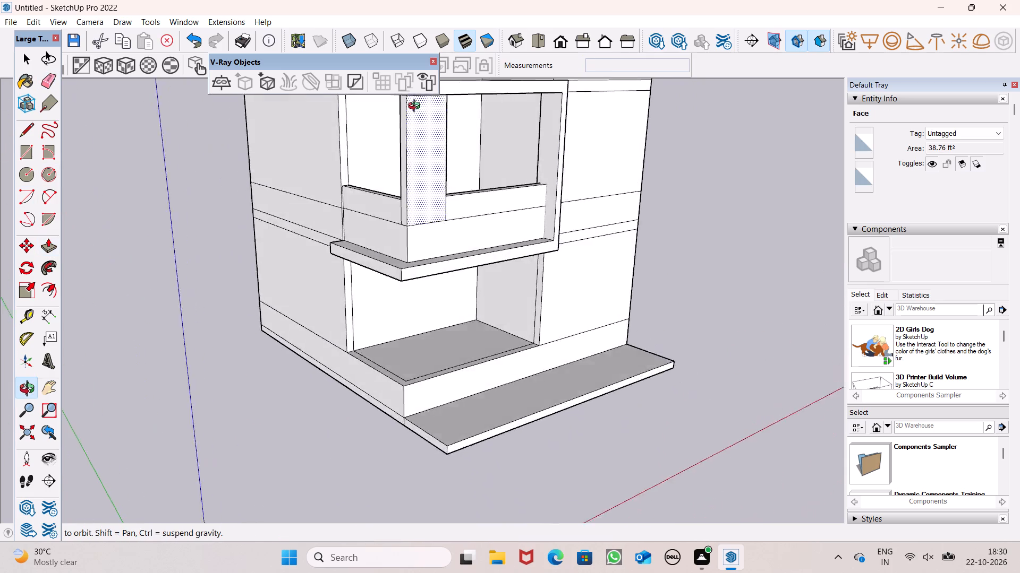
{"action": "middle_click_drag", "start_coordinate": [416, 107], "coordinate": [324, 67]}
{"action": "scroll", "coordinate": [467, 196], "scroll_direction": "down", "scroll_amount": 5}
{"action": "middle_click_drag", "start_coordinate": [457, 187], "coordinate": [368, 120]}
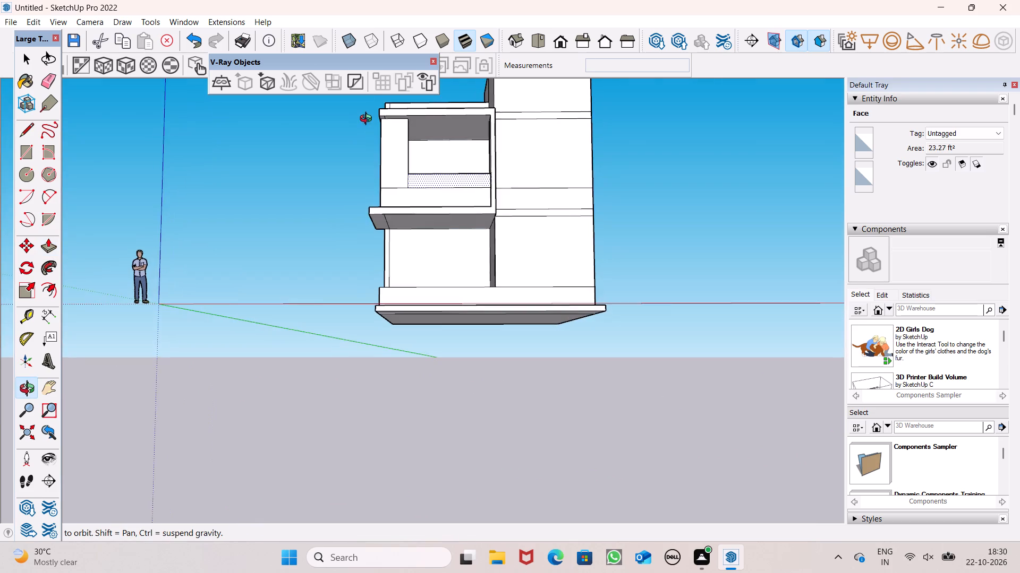
{"action": "middle_click_drag", "start_coordinate": [368, 120], "coordinate": [368, 119]}
{"action": "scroll", "coordinate": [383, 115], "scroll_direction": "up", "scroll_amount": 15}
{"action": "middle_click_drag", "start_coordinate": [390, 132], "coordinate": [557, 128]}
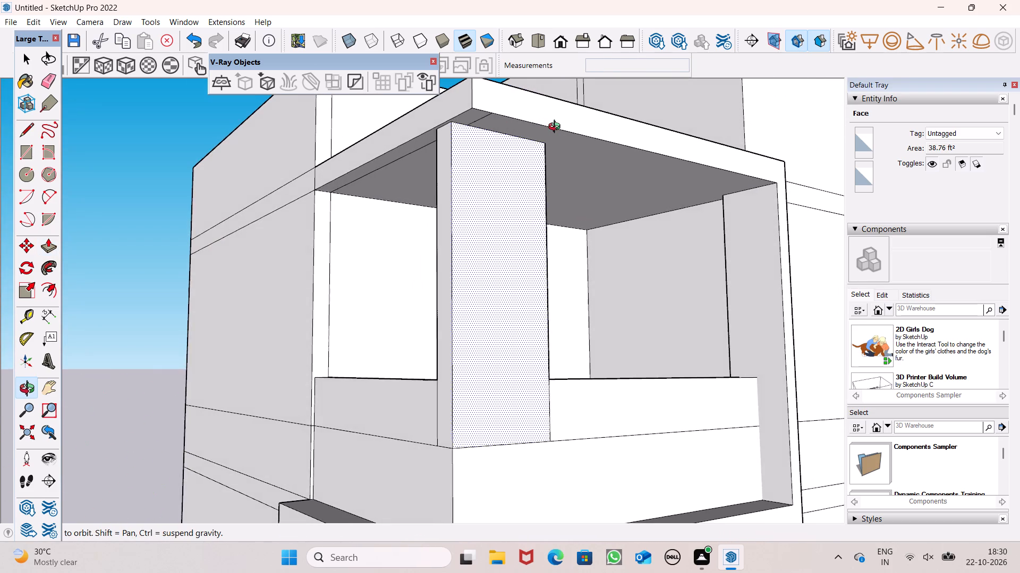
{"action": "middle_click_drag", "start_coordinate": [557, 128], "coordinate": [558, 128]}
{"action": "left_click", "coordinate": [47, 79]}
{"action": "scroll", "coordinate": [487, 178], "scroll_direction": "up", "scroll_amount": 2}
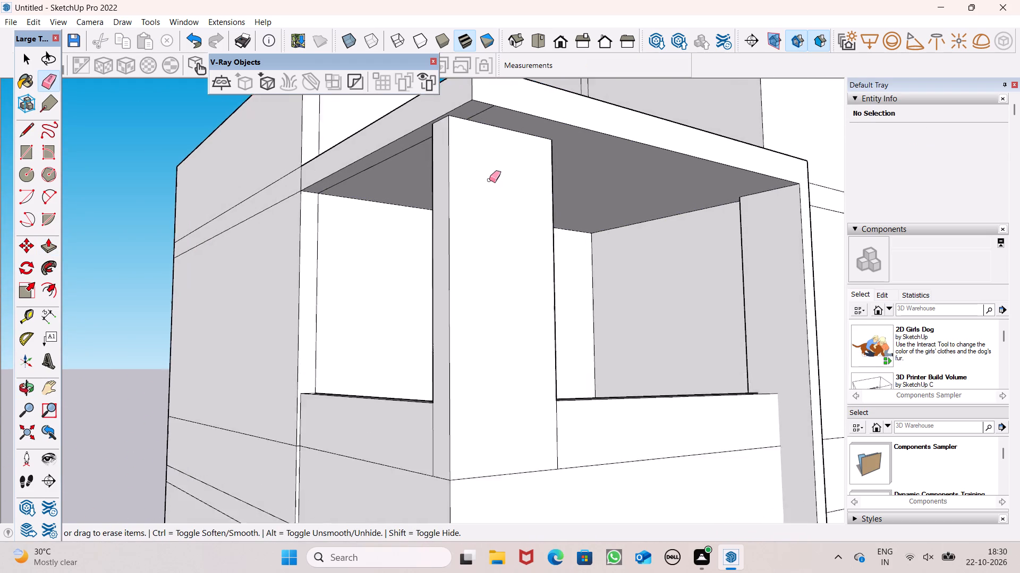
{"action": "scroll", "coordinate": [489, 180], "scroll_direction": "up", "scroll_amount": 3}
{"action": "scroll", "coordinate": [445, 180], "scroll_direction": "down", "scroll_amount": 6}
{"action": "scroll", "coordinate": [385, 132], "scroll_direction": "up", "scroll_amount": 6}
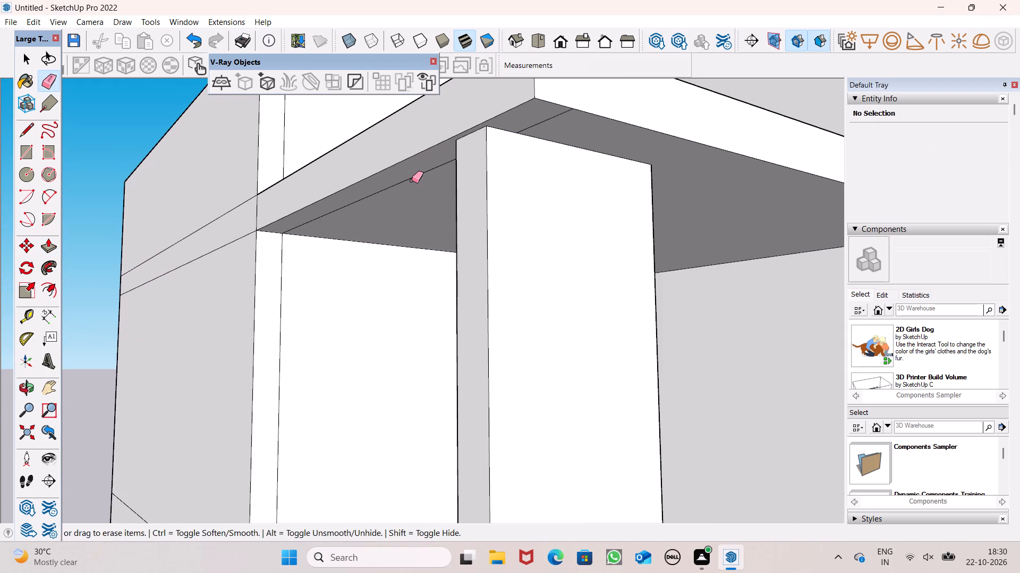
{"action": "left_click", "coordinate": [414, 177]}
{"action": "left_click_drag", "start_coordinate": [538, 121], "coordinate": [546, 124]}
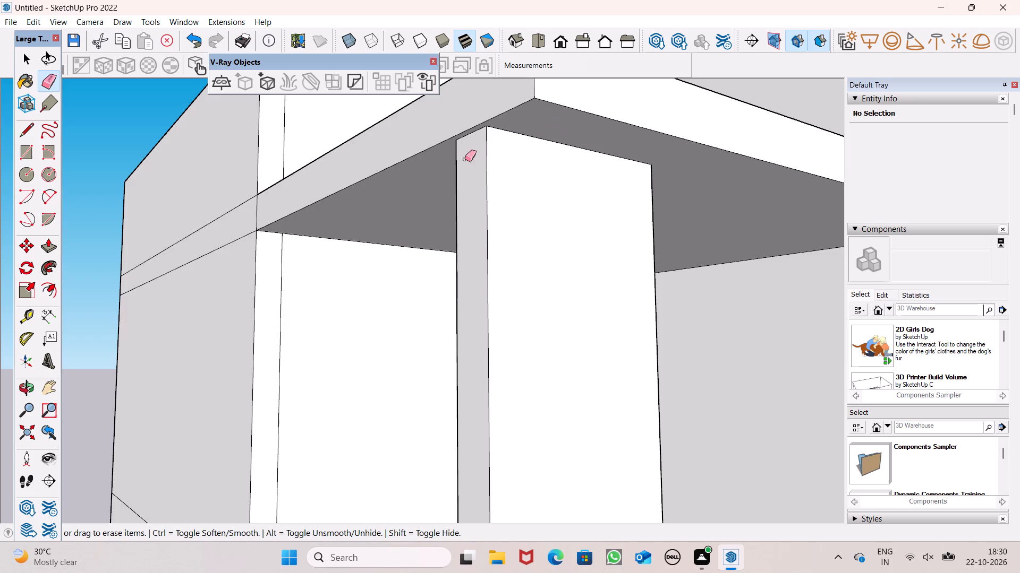
{"action": "scroll", "coordinate": [443, 172], "scroll_direction": "down", "scroll_amount": 10}
{"action": "middle_click_drag", "start_coordinate": [443, 214], "coordinate": [388, 321]}
{"action": "scroll", "coordinate": [476, 250], "scroll_direction": "down", "scroll_amount": 4}
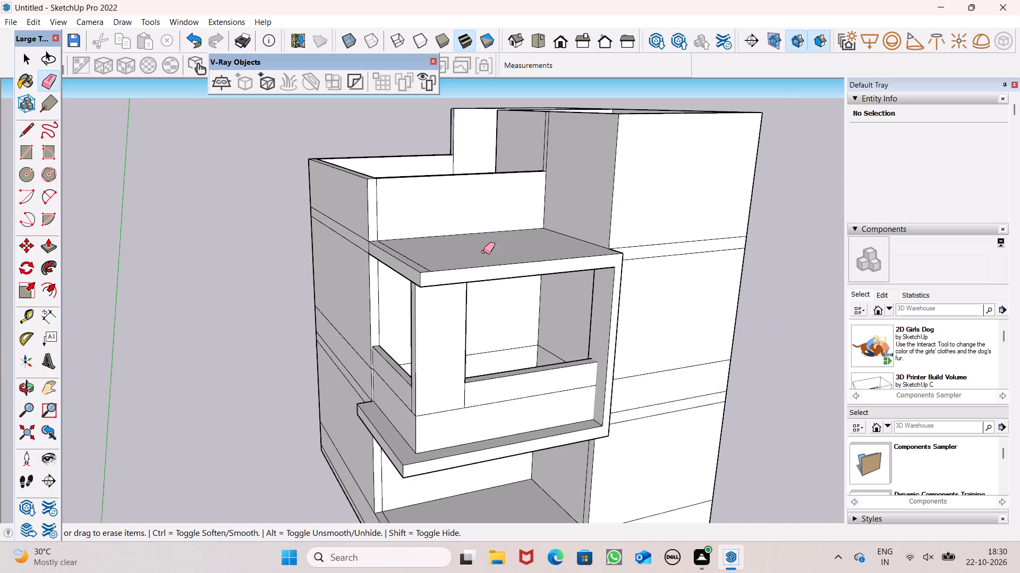
{"action": "key", "text": "space"}
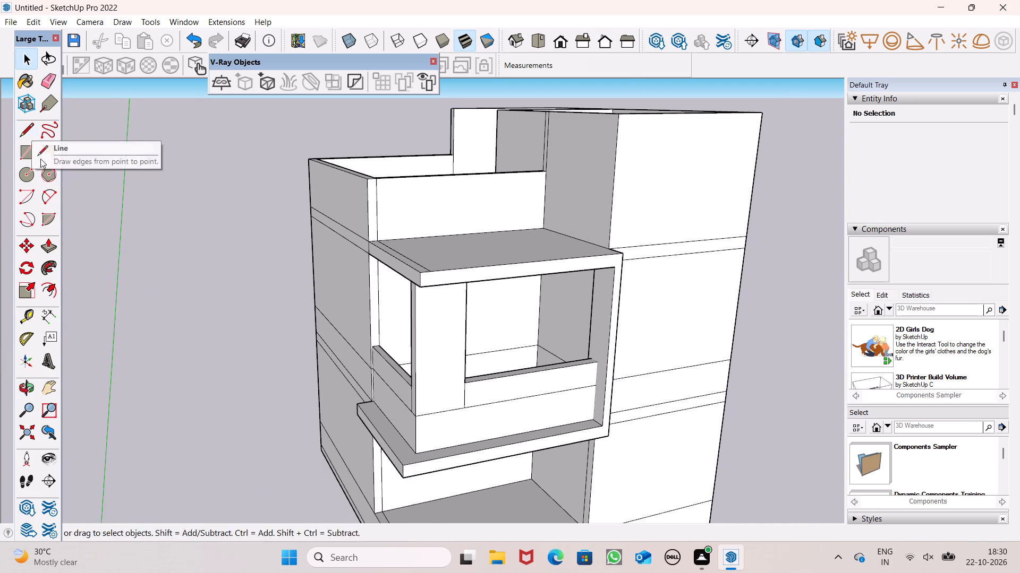
Place a horizontal guide 2' above the top of the side parapet where it meets the building's wall.
{"action": "left_click", "coordinate": [28, 315]}
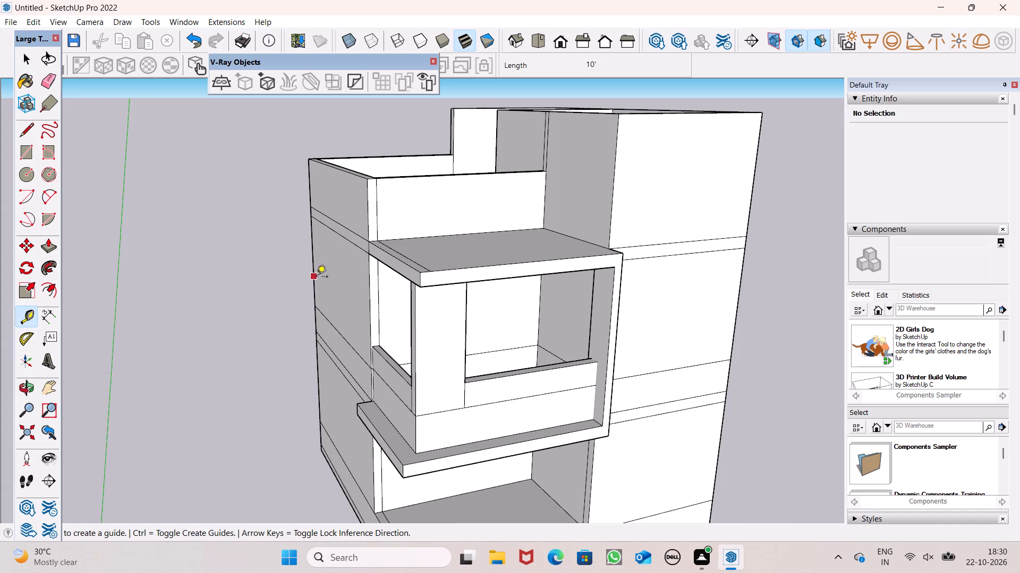
{"action": "scroll", "coordinate": [259, 308], "scroll_direction": "up", "scroll_amount": 6}
{"action": "scroll", "coordinate": [440, 354], "scroll_direction": "up", "scroll_amount": 6}
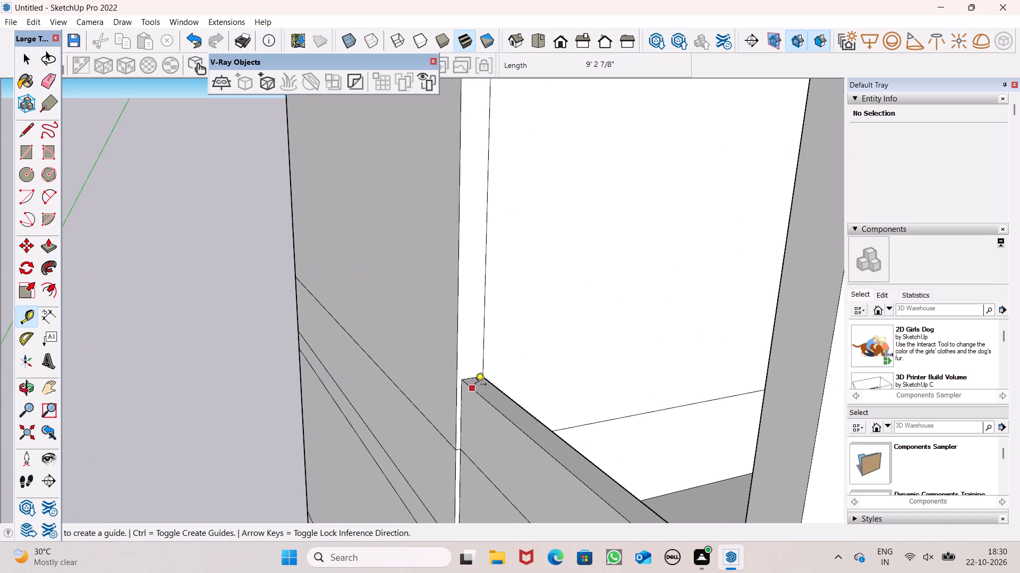
{"action": "left_click", "coordinate": [473, 377]}
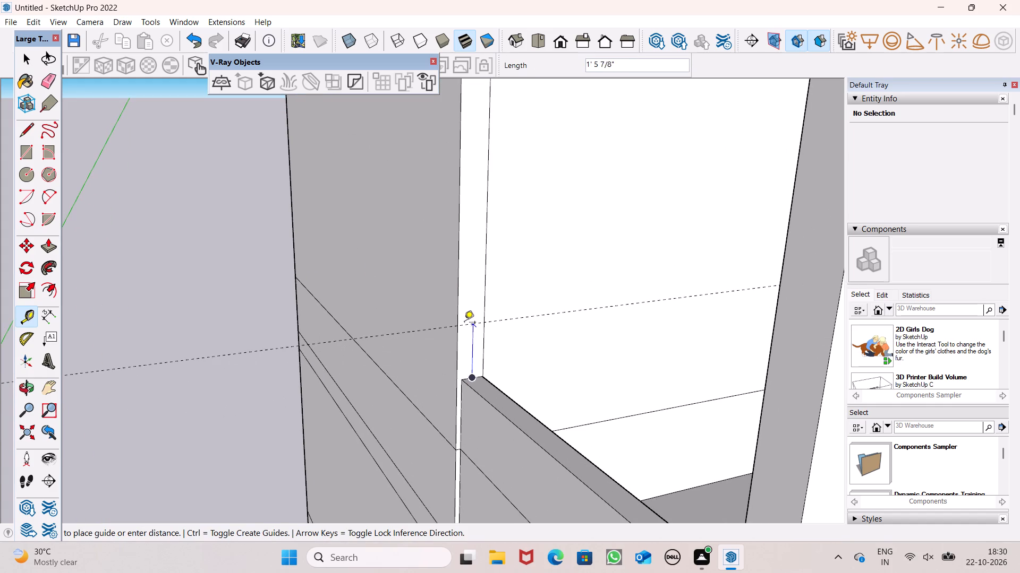
{"action": "key", "text": "2"}
{"action": "key", "text": "apostrophe"}
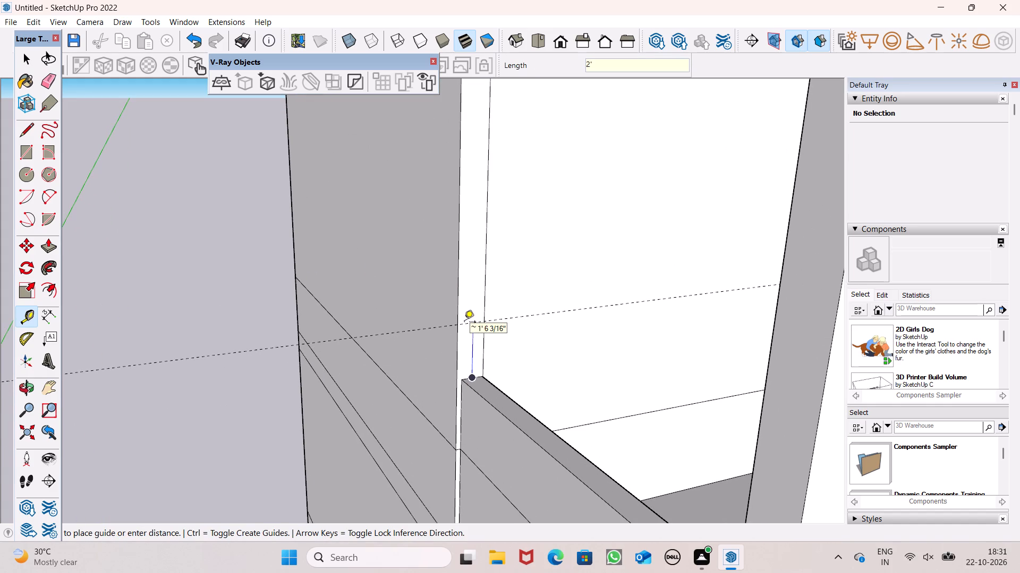
{"action": "key", "text": "Return"}
Place a second horizontal guide 2' above the front parapet's top edge where it meets the fin.
{"action": "scroll", "coordinate": [365, 288], "scroll_direction": "down", "scroll_amount": 10}
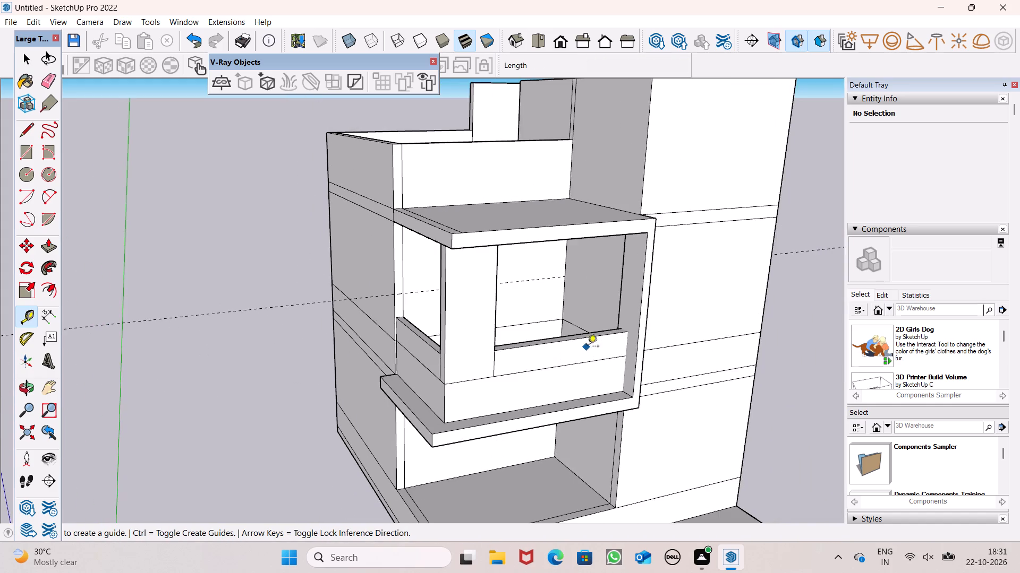
{"action": "scroll", "coordinate": [588, 345], "scroll_direction": "up", "scroll_amount": 6}
{"action": "middle_click_drag", "start_coordinate": [620, 333], "coordinate": [659, 355]}
{"action": "scroll", "coordinate": [660, 329], "scroll_direction": "up", "scroll_amount": 5}
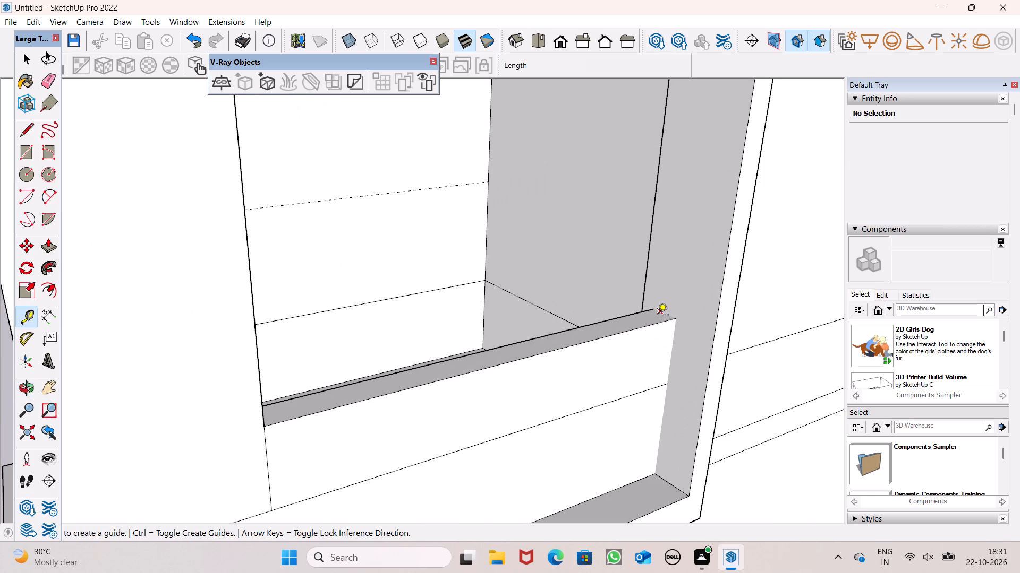
{"action": "left_click", "coordinate": [657, 315]}
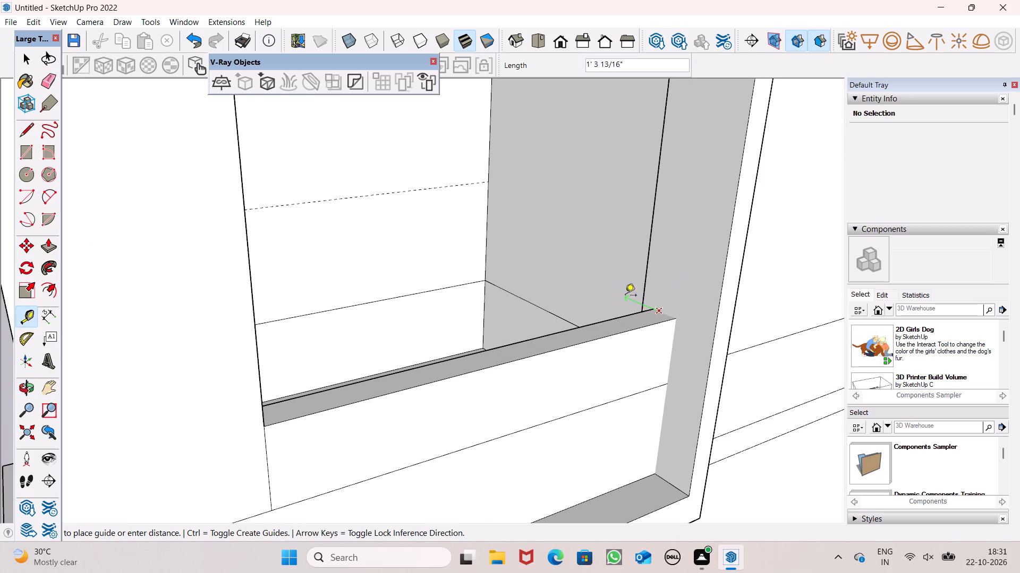
{"action": "key", "text": "space"}
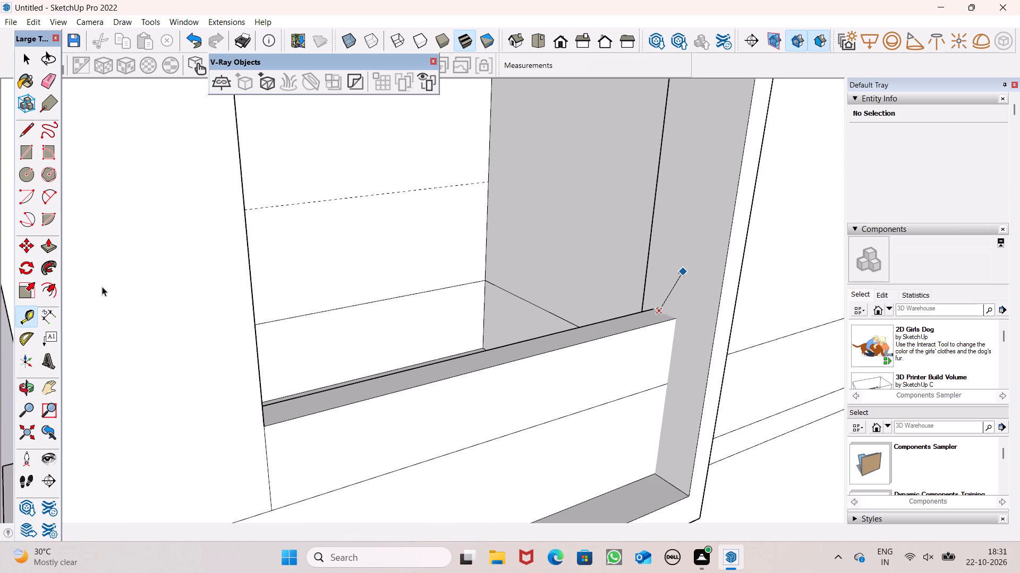
{"action": "left_click", "coordinate": [32, 316]}
{"action": "middle_click_drag", "start_coordinate": [645, 328], "coordinate": [742, 368]}
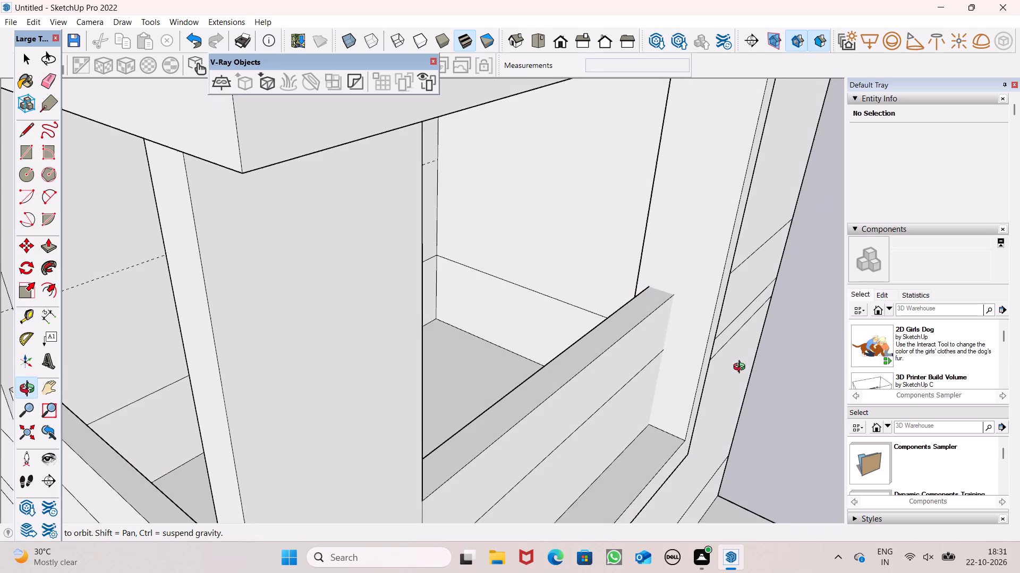
{"action": "middle_click_drag", "start_coordinate": [742, 368], "coordinate": [742, 368]}
{"action": "scroll", "coordinate": [684, 315], "scroll_direction": "up", "scroll_amount": 6}
{"action": "left_click", "coordinate": [640, 280]}
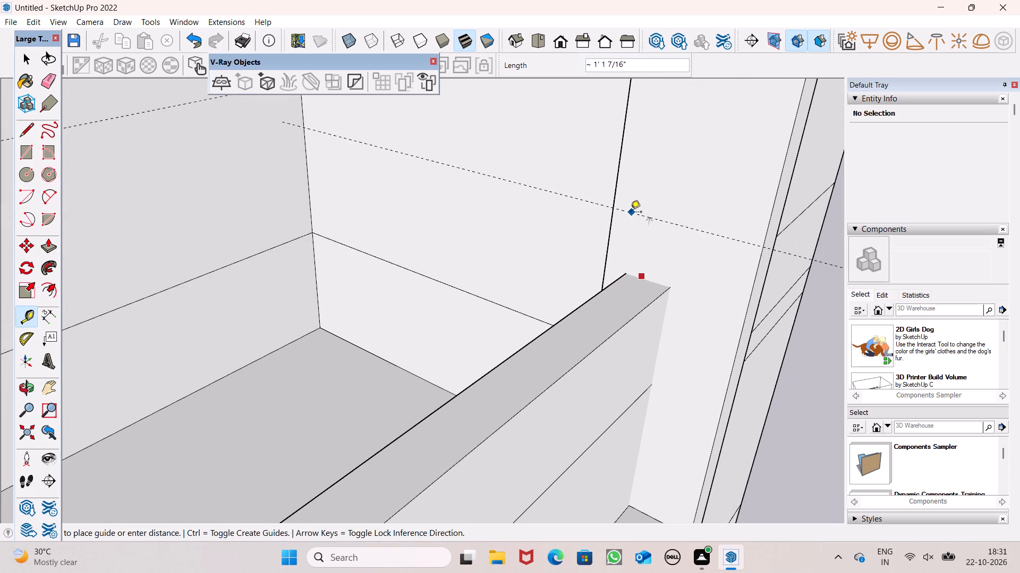
{"action": "key", "text": "2"}
{"action": "key", "text": "apostrophe"}
{"action": "key", "text": "Return"}
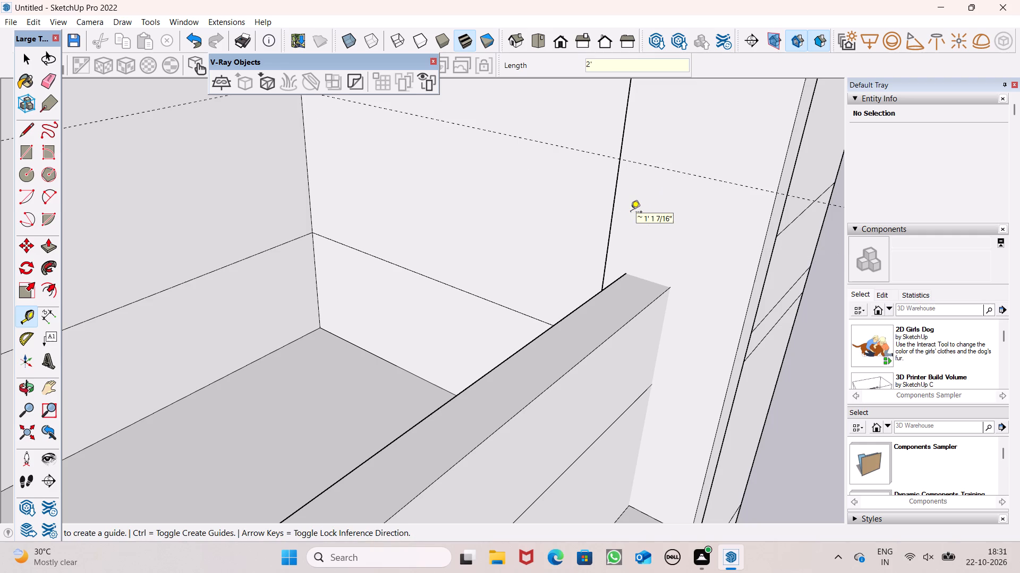
{"action": "scroll", "coordinate": [631, 213], "scroll_direction": "down", "scroll_amount": 6}
{"action": "key", "text": "space"}
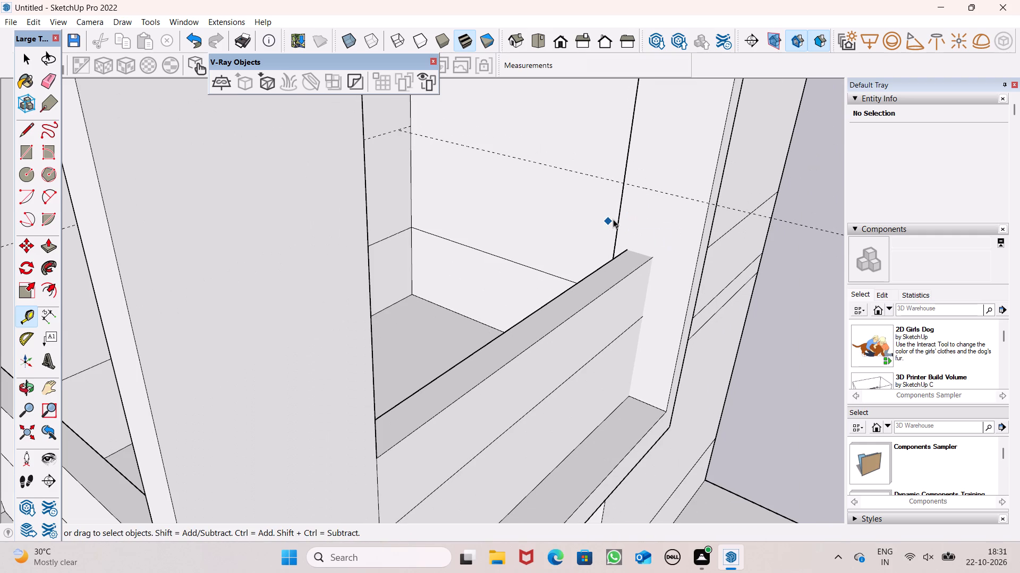
Draw an edge along the guide across the narrow wall face above the side parapet's end.
{"action": "scroll", "coordinate": [619, 154], "scroll_direction": "down", "scroll_amount": 6}
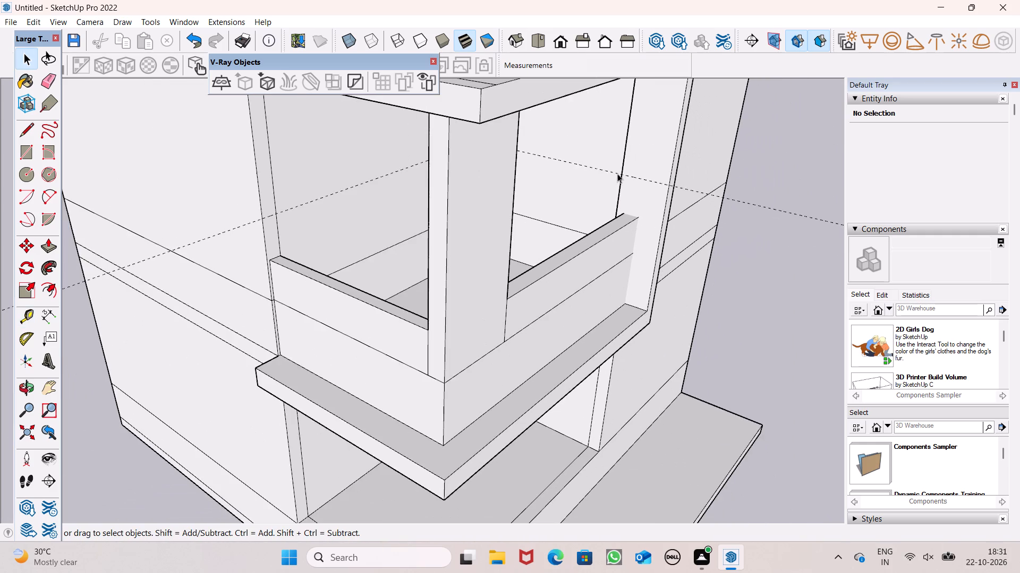
{"action": "scroll", "coordinate": [618, 176], "scroll_direction": "down", "scroll_amount": 4}
{"action": "middle_click_drag", "start_coordinate": [624, 196], "coordinate": [559, 210]}
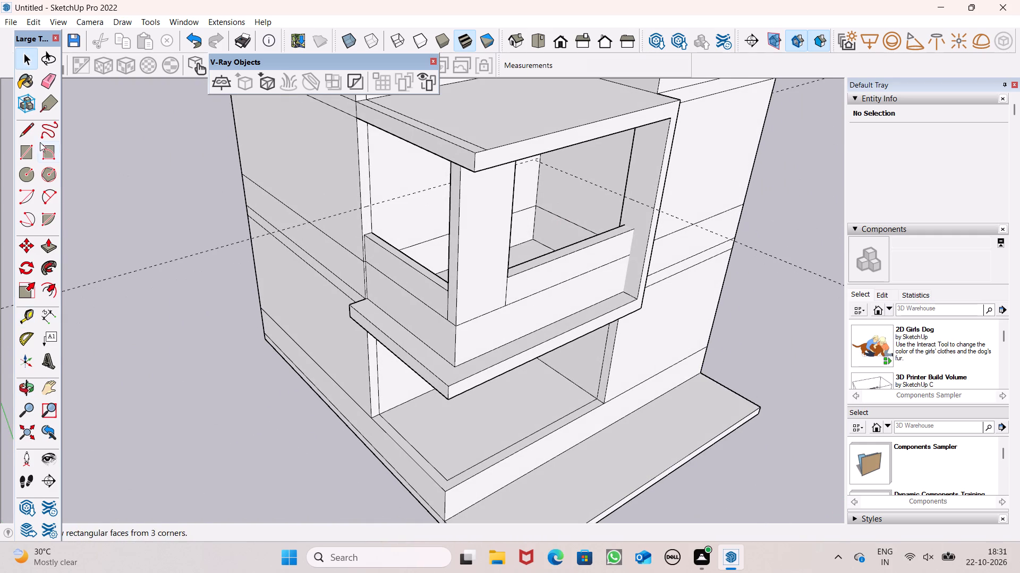
{"action": "left_click", "coordinate": [23, 132]}
{"action": "scroll", "coordinate": [278, 192], "scroll_direction": "up", "scroll_amount": 6}
{"action": "middle_click_drag", "start_coordinate": [450, 240], "coordinate": [448, 241]}
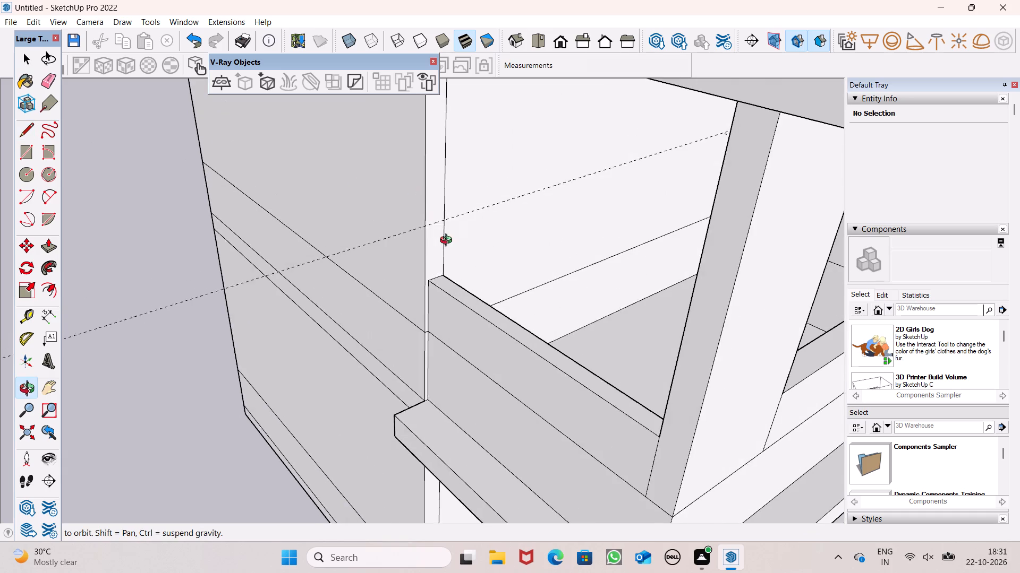
{"action": "middle_click_drag", "start_coordinate": [448, 241], "coordinate": [406, 235]}
{"action": "scroll", "coordinate": [406, 237], "scroll_direction": "up", "scroll_amount": 6}
{"action": "left_click_drag", "start_coordinate": [390, 206], "coordinate": [399, 206]}
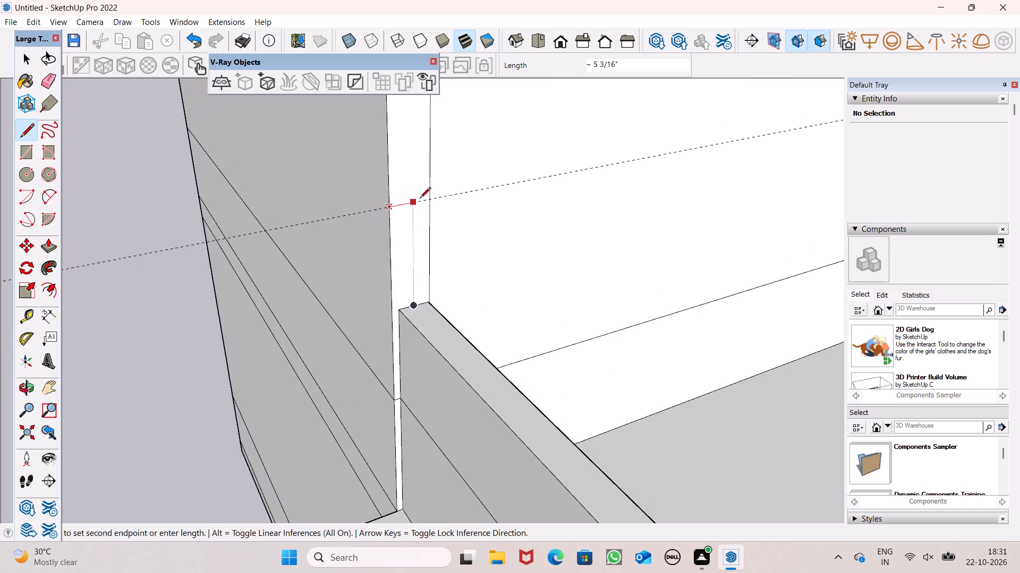
{"action": "left_click", "coordinate": [430, 196]}
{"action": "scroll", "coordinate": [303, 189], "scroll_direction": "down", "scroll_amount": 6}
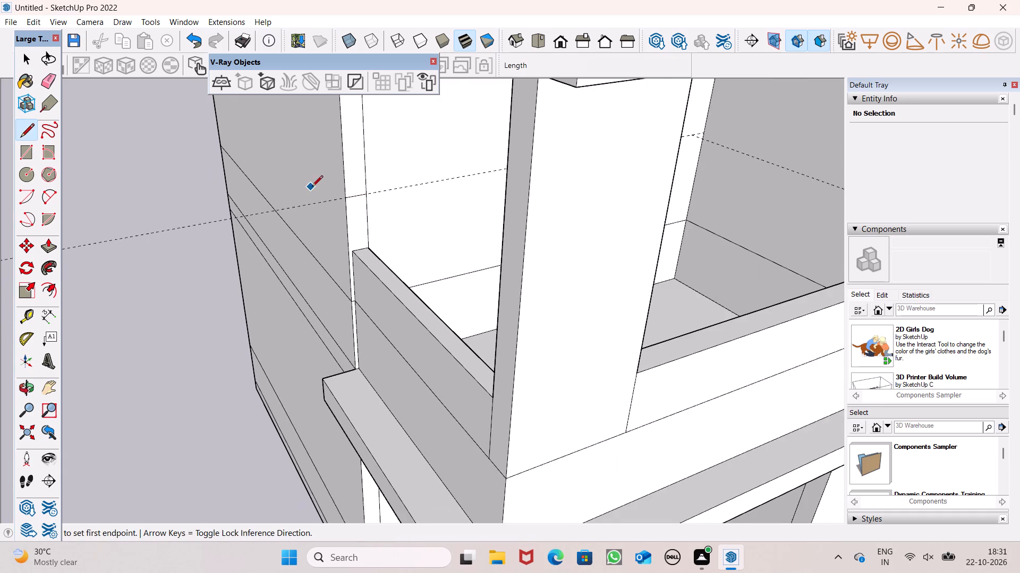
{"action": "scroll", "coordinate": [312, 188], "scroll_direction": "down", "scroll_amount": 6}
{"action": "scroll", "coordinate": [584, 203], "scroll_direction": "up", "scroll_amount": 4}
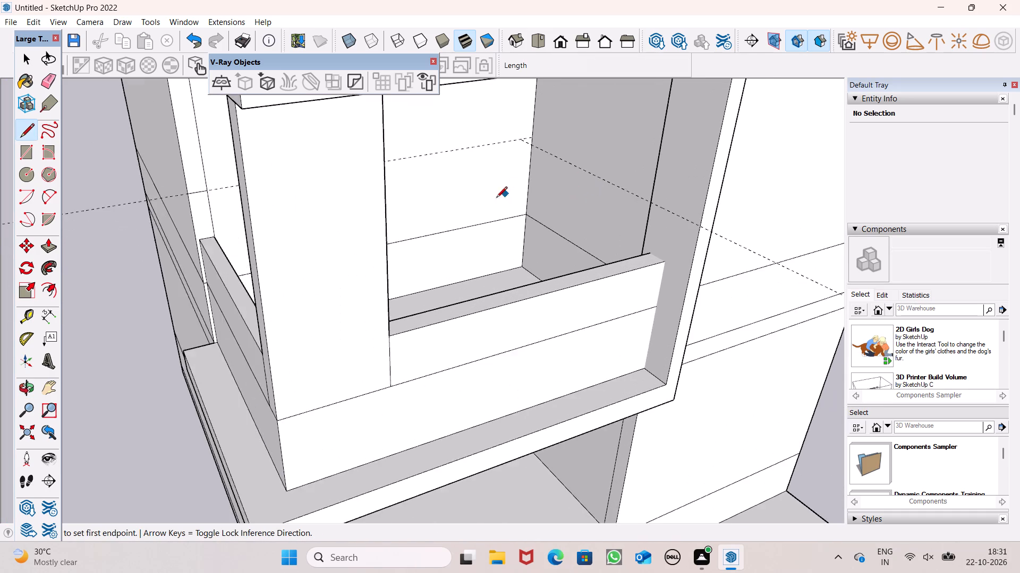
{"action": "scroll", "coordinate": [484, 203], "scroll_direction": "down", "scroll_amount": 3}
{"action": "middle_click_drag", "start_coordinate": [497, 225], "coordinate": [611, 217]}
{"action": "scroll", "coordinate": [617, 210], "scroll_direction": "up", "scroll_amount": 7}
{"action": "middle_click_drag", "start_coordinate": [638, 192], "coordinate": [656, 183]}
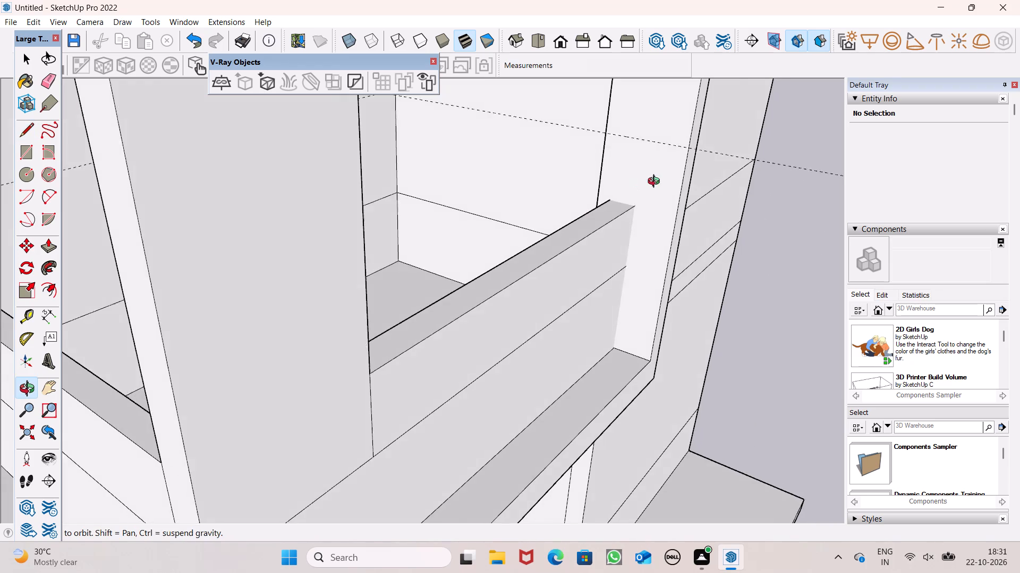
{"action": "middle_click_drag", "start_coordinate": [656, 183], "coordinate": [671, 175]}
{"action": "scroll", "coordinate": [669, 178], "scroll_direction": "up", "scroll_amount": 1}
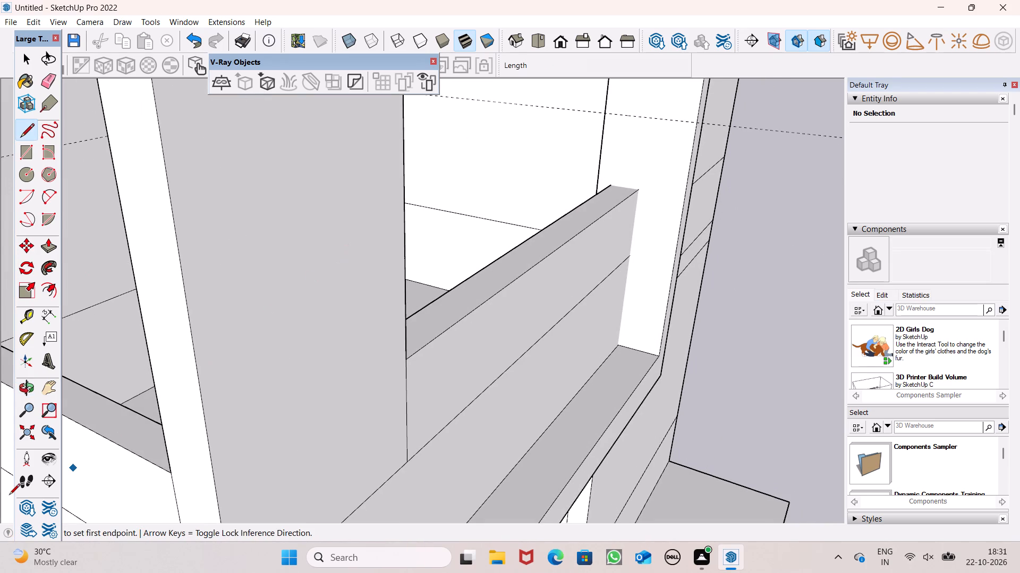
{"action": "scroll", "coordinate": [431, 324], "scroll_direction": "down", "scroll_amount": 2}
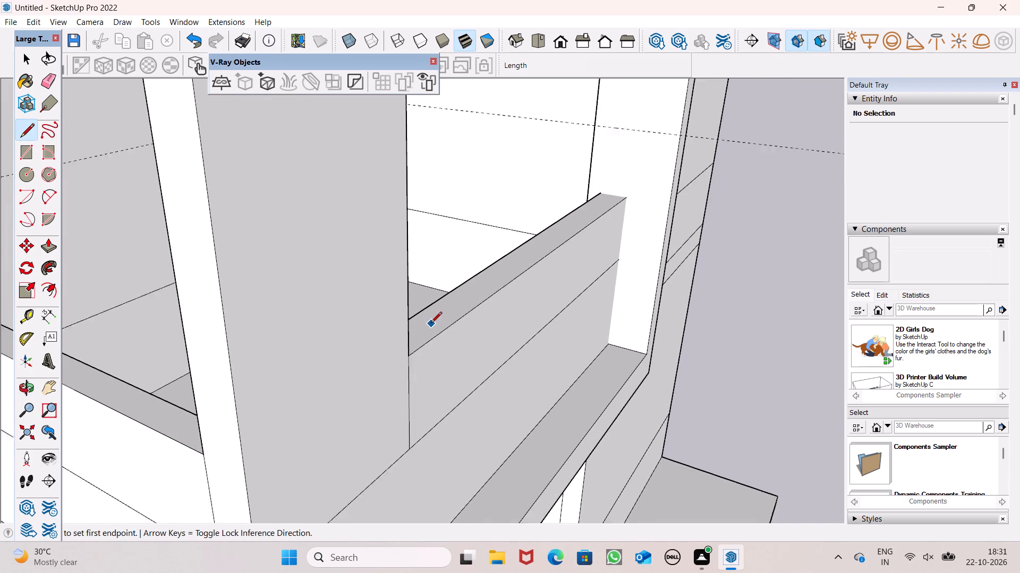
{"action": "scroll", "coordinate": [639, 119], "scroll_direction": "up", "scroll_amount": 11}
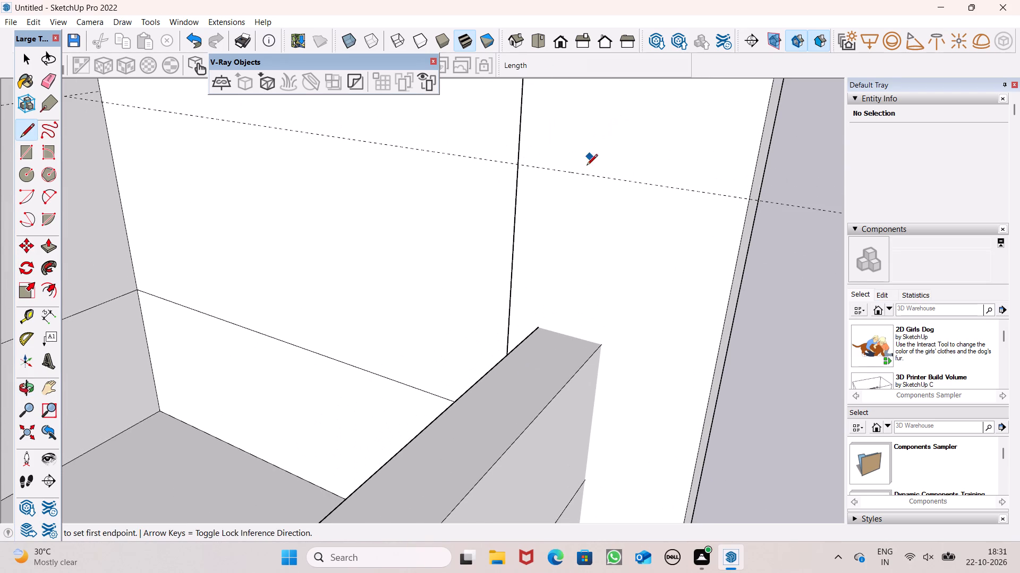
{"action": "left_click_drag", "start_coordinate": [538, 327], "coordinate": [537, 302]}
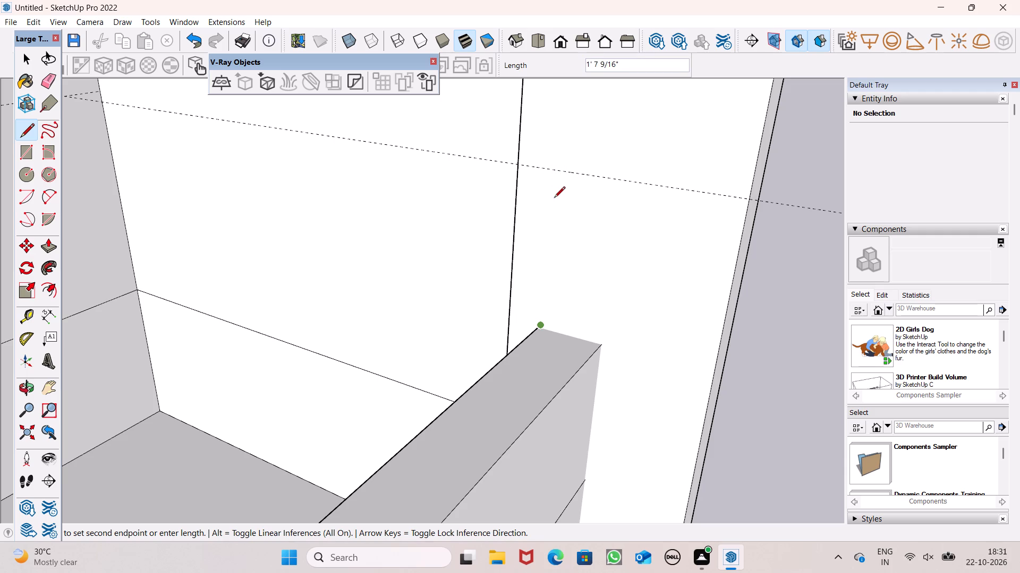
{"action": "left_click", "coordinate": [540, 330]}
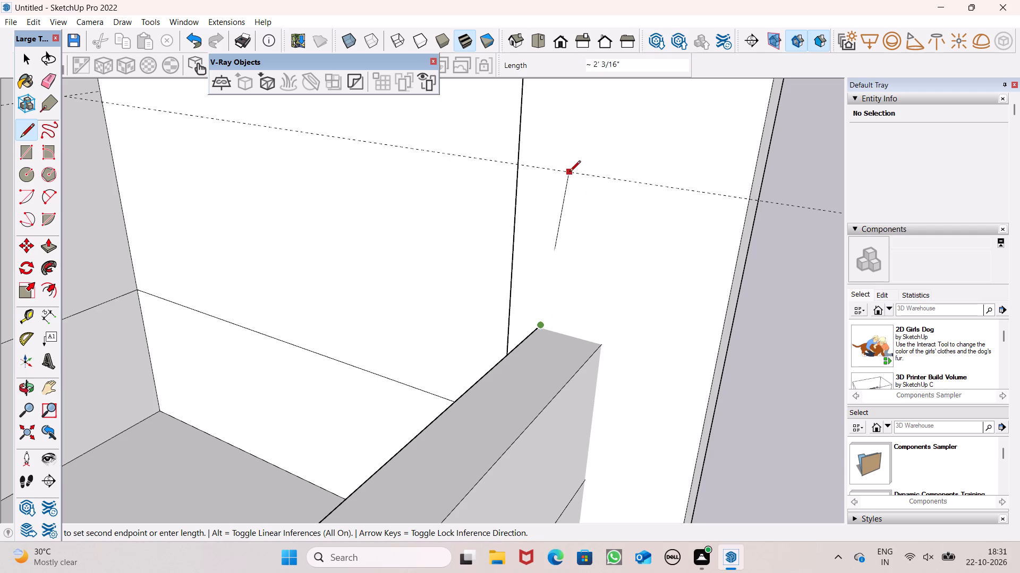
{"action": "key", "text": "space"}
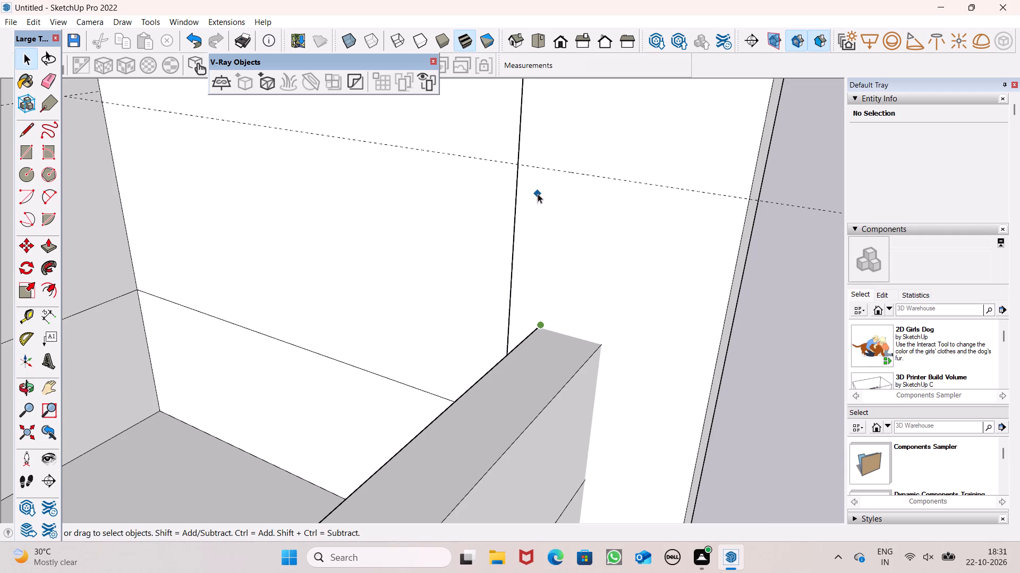
Draw an edge about 9 3/4" long across the parapet top's end where it meets the wall.
{"action": "scroll", "coordinate": [538, 194], "scroll_direction": "down", "scroll_amount": 5}
{"action": "middle_click_drag", "start_coordinate": [560, 250], "coordinate": [590, 284]}
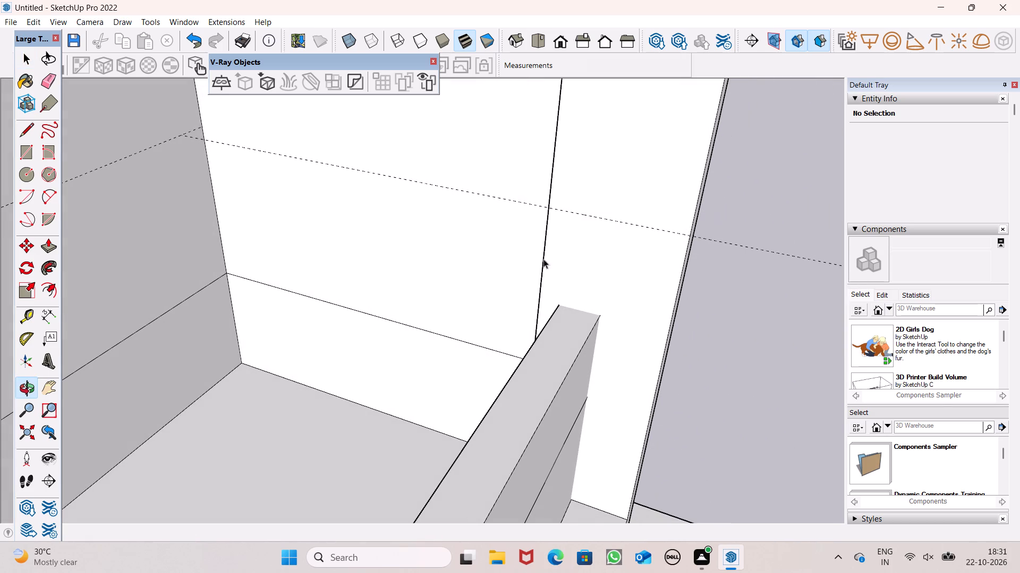
{"action": "left_click", "coordinate": [24, 139]}
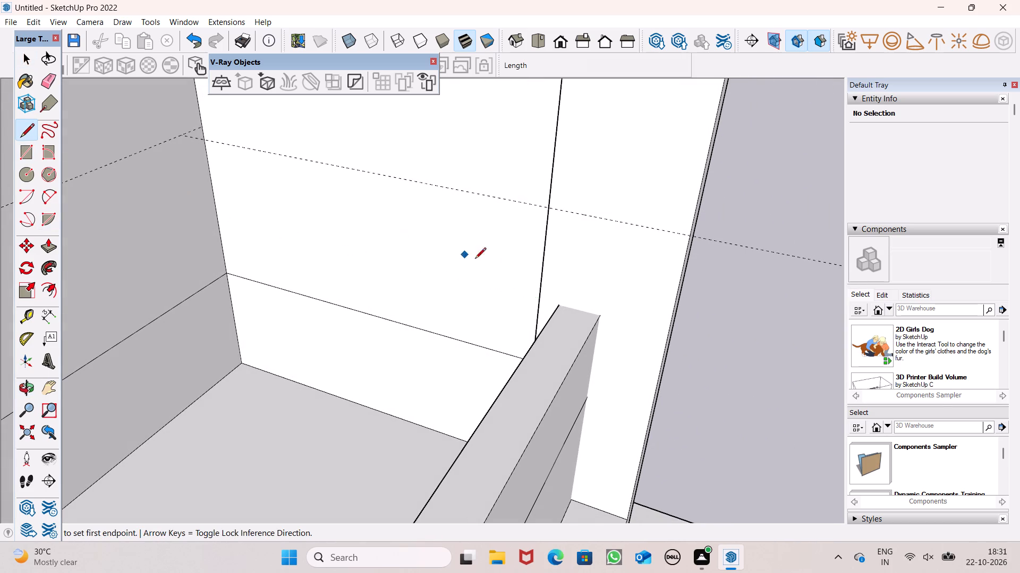
{"action": "left_click_drag", "start_coordinate": [600, 315], "coordinate": [587, 315]}
{"action": "left_click", "coordinate": [559, 305]}
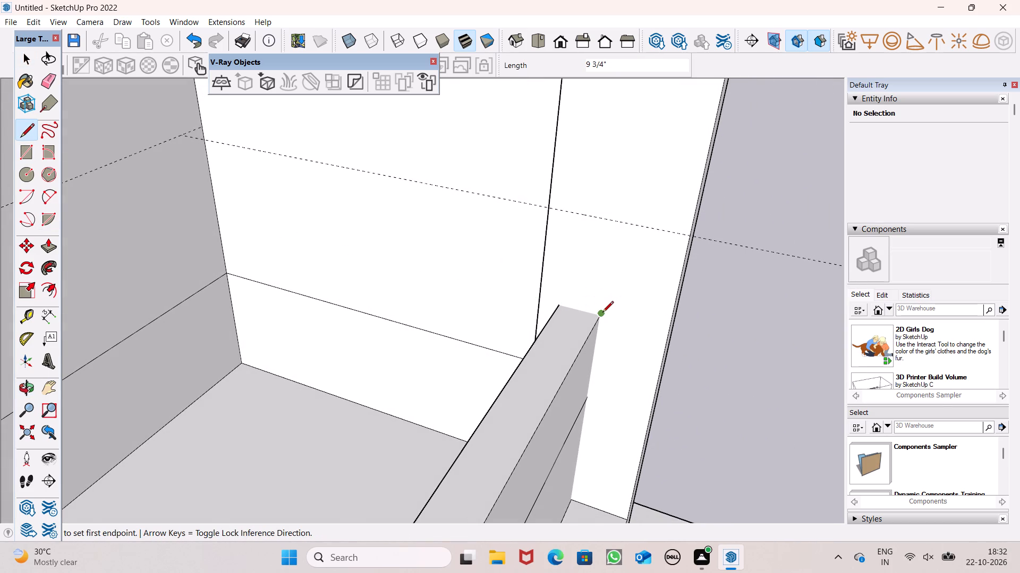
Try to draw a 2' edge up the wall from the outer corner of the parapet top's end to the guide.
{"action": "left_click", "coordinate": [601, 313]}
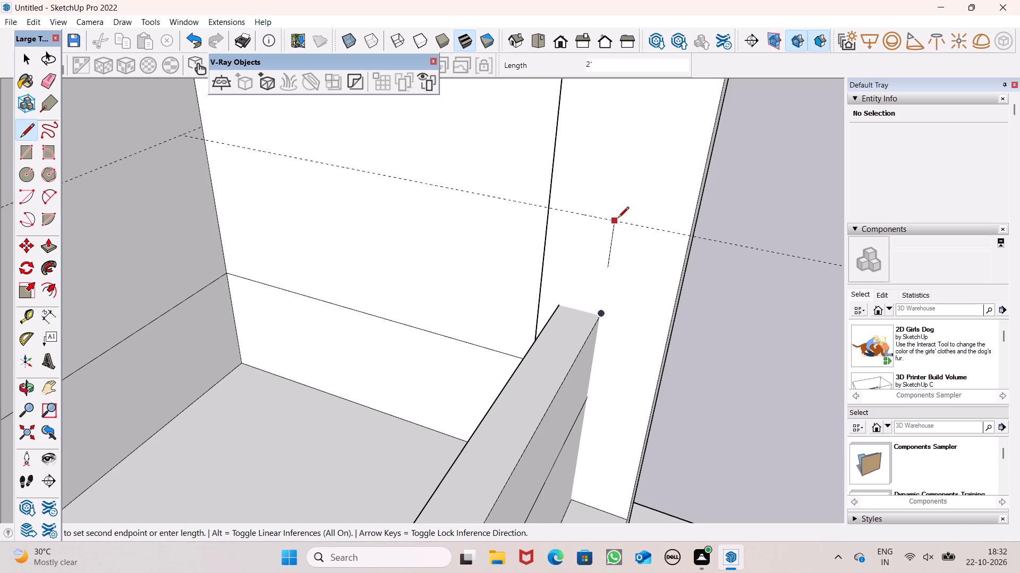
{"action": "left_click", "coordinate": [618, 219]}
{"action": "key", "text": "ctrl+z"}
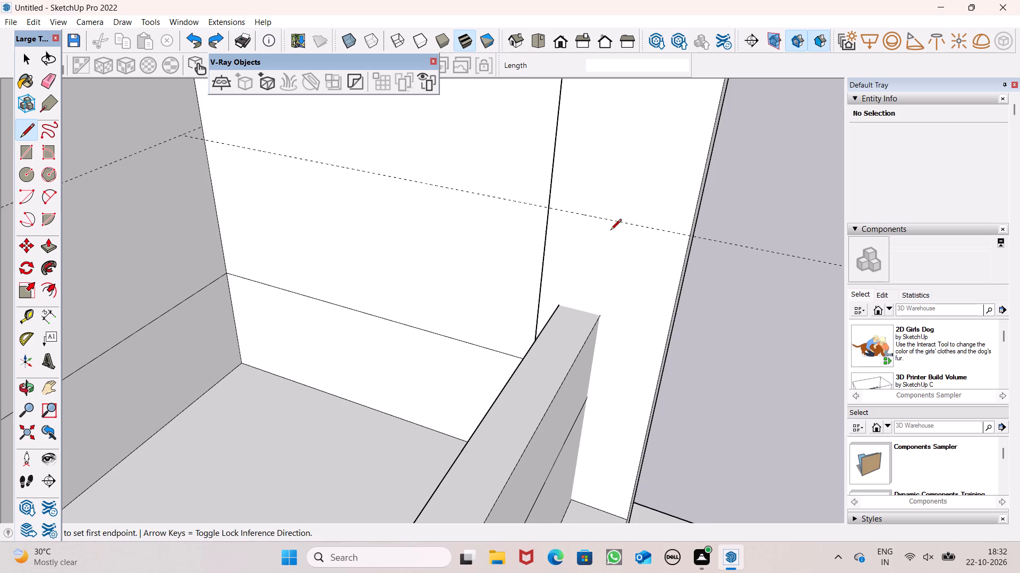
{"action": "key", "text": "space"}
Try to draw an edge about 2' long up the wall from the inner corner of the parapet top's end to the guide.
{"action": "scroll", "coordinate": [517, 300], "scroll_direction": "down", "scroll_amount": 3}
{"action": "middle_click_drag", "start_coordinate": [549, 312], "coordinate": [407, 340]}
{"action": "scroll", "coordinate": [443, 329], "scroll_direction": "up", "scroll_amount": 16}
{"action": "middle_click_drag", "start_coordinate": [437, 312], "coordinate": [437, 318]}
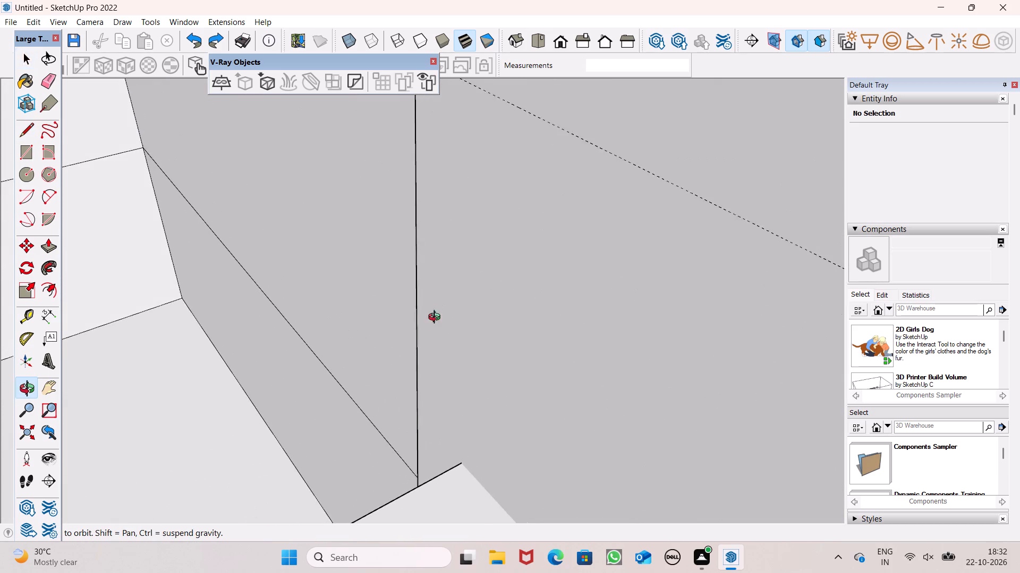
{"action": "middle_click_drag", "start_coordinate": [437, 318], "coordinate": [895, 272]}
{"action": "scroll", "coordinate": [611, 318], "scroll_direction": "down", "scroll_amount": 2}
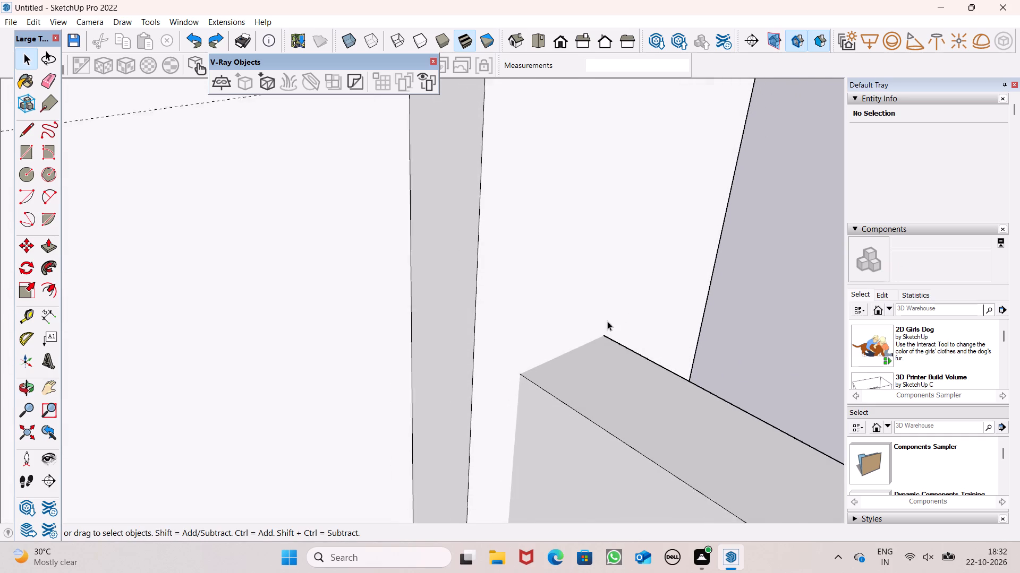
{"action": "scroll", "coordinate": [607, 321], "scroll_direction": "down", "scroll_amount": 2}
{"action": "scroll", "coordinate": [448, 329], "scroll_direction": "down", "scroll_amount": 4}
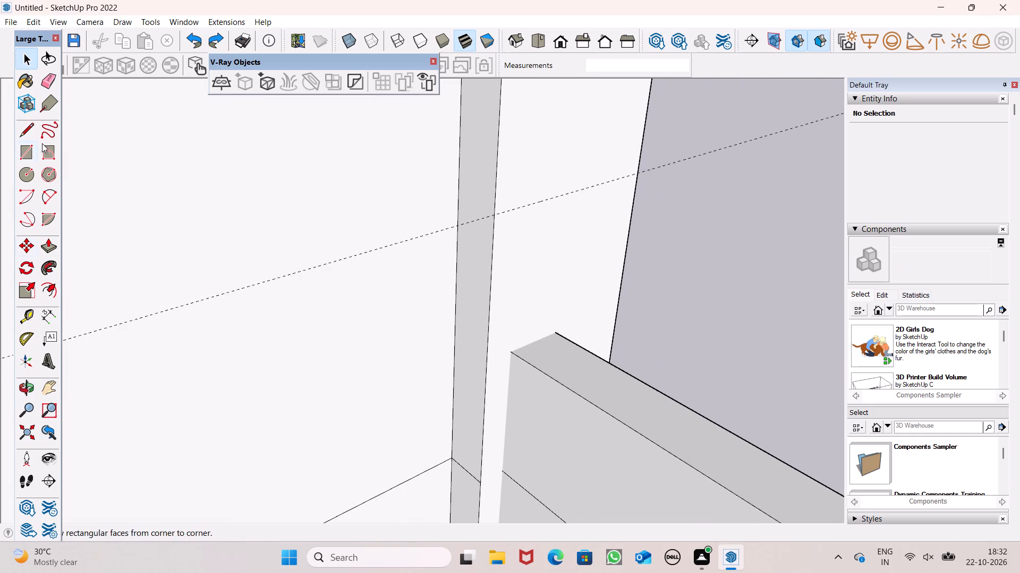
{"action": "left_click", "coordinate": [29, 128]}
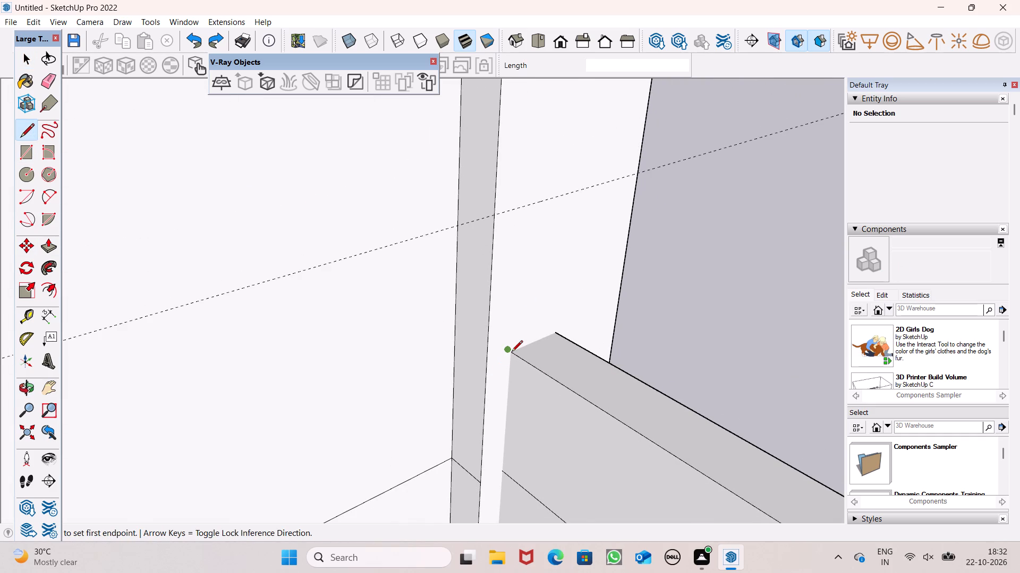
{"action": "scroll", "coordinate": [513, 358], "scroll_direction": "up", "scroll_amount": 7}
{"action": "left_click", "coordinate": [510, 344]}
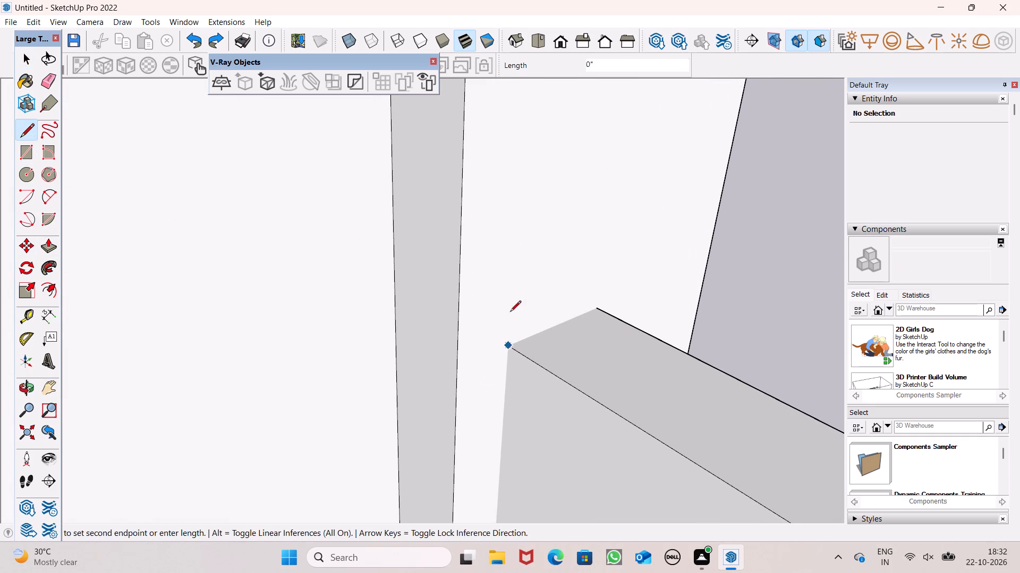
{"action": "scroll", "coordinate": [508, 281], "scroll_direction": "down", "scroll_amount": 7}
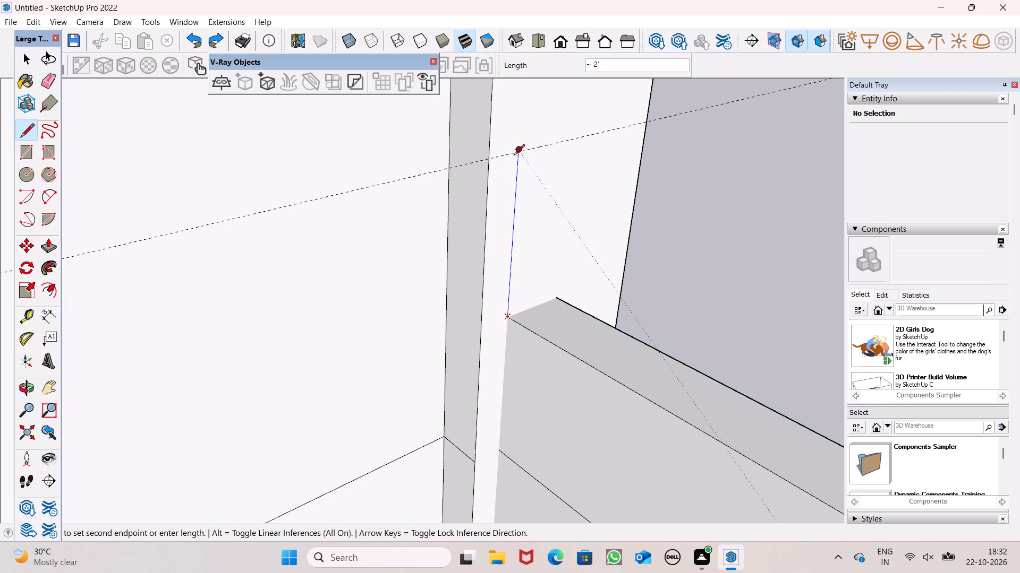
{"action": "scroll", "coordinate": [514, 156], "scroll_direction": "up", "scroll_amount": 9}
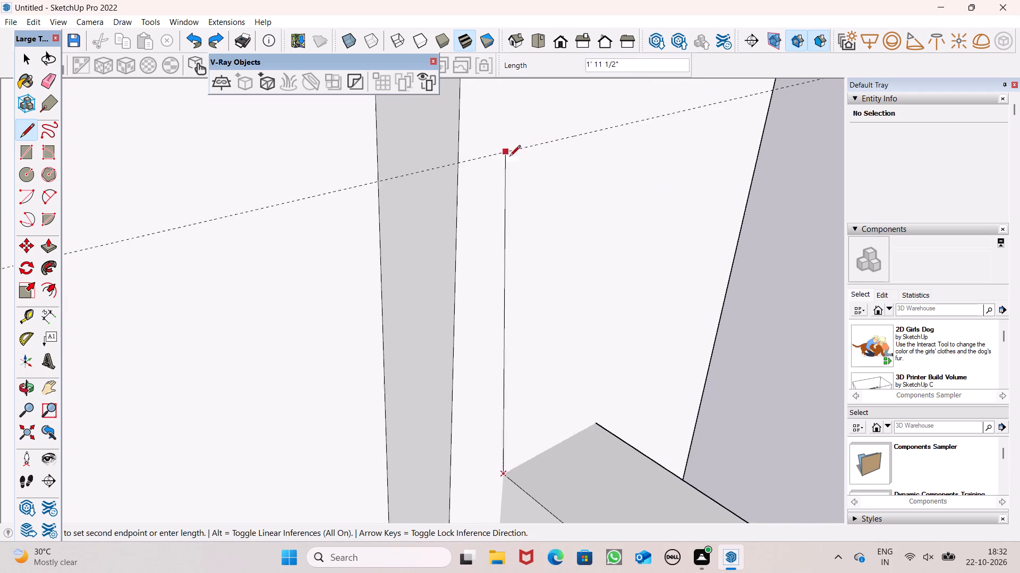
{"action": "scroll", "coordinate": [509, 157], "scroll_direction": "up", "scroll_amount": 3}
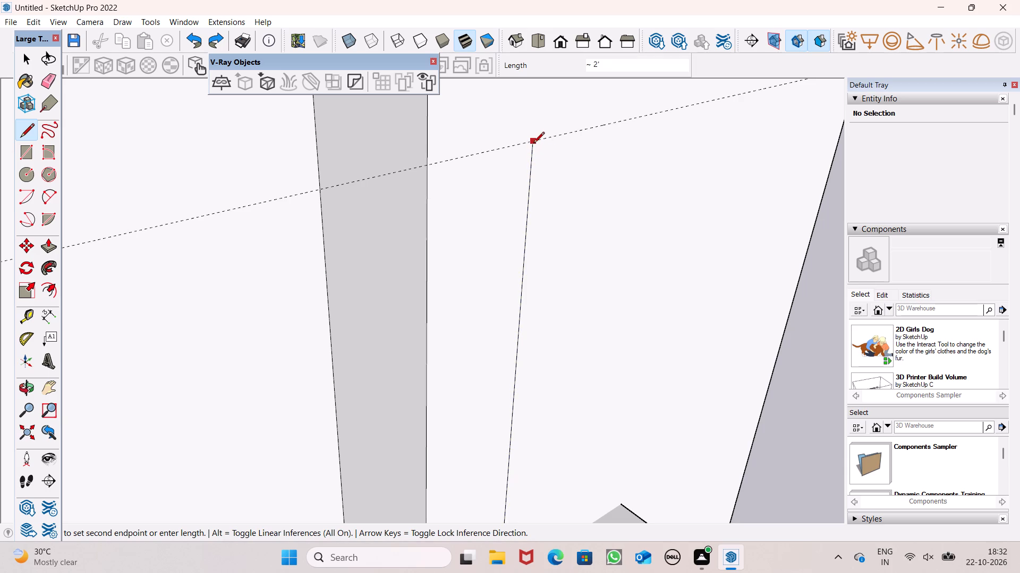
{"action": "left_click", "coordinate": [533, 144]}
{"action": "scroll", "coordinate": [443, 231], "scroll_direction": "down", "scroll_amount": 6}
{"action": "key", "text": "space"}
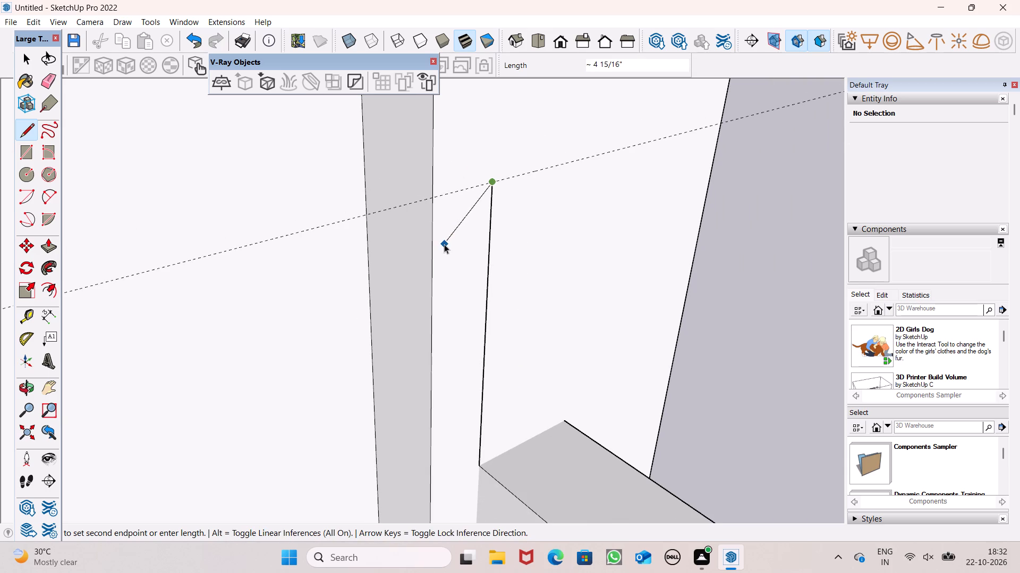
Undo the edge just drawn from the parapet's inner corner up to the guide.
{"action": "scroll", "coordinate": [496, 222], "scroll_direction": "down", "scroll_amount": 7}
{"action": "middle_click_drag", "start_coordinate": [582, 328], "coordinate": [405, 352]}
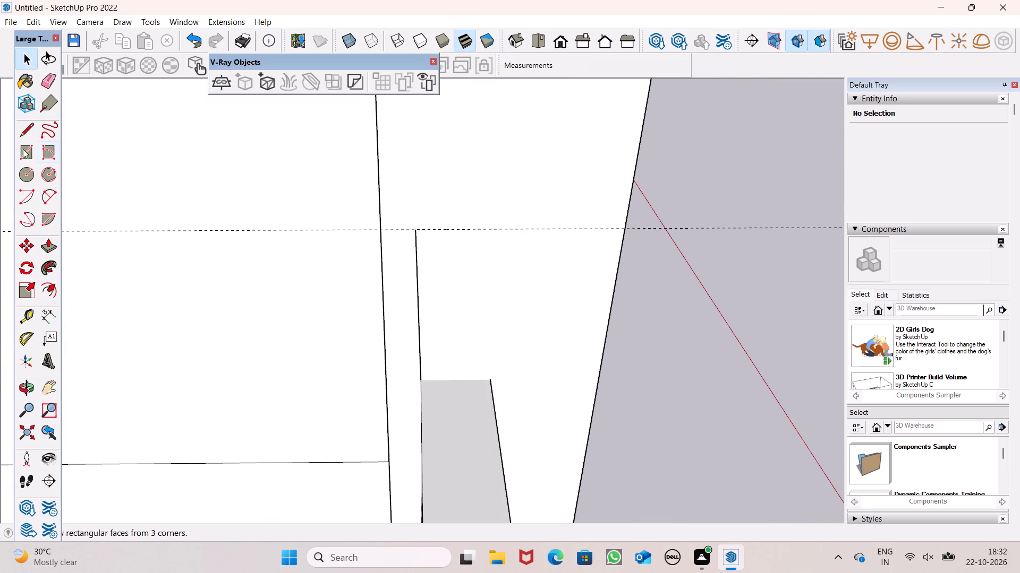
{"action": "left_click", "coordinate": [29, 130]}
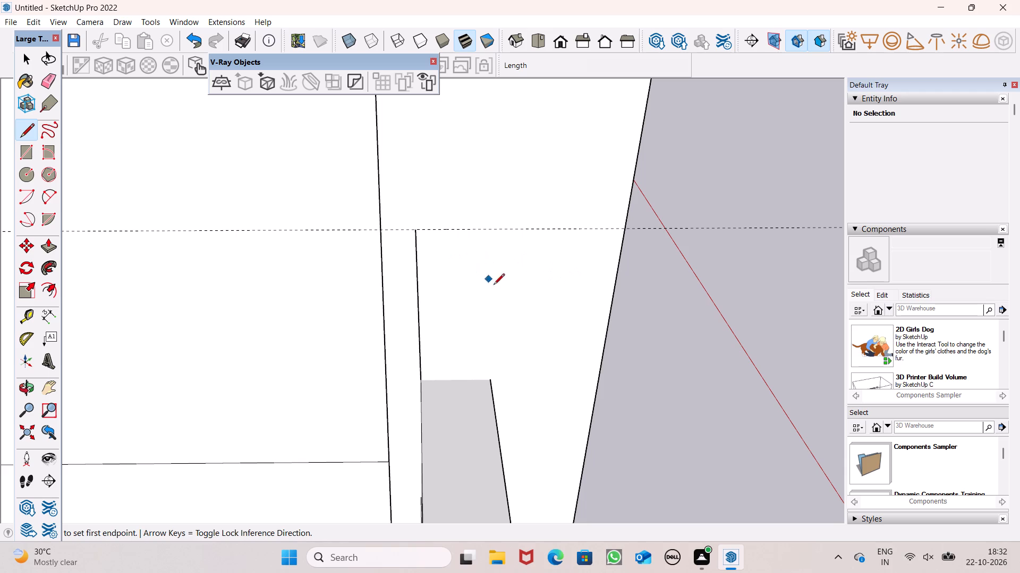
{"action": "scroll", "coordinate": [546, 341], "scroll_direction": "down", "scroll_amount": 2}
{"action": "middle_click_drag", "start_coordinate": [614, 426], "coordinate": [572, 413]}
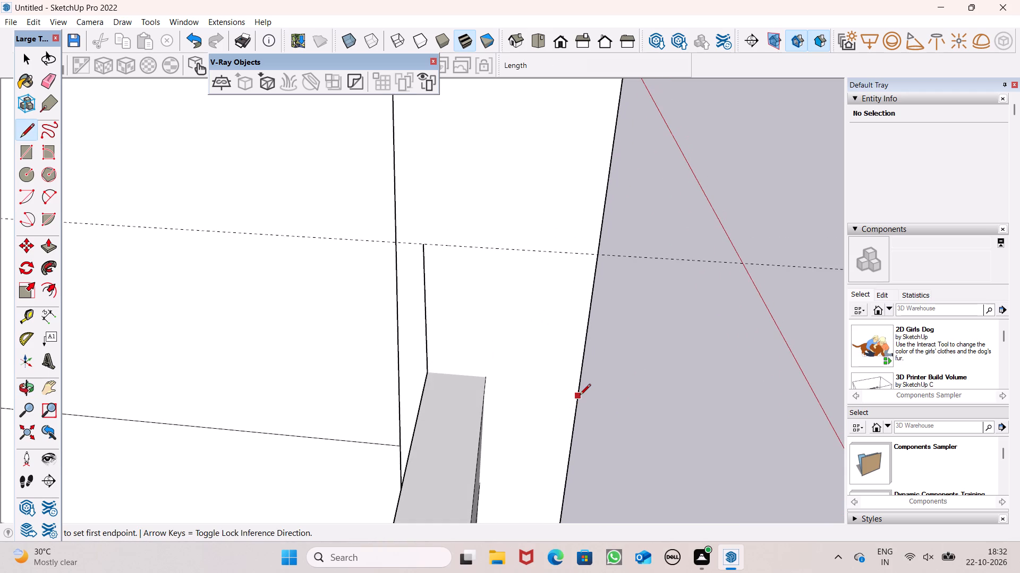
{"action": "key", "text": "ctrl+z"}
Draw a 2' vertical edge up the wall from the inner corner of the parapet top's end to the guide.
{"action": "left_click", "coordinate": [427, 375]}
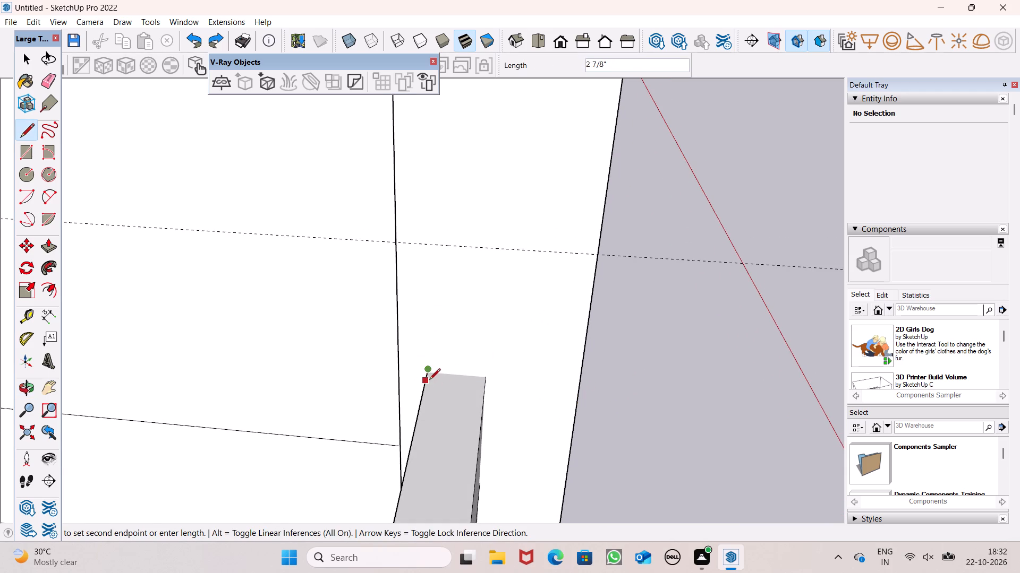
{"action": "key", "text": "space"}
{"action": "scroll", "coordinate": [428, 379], "scroll_direction": "up", "scroll_amount": 8}
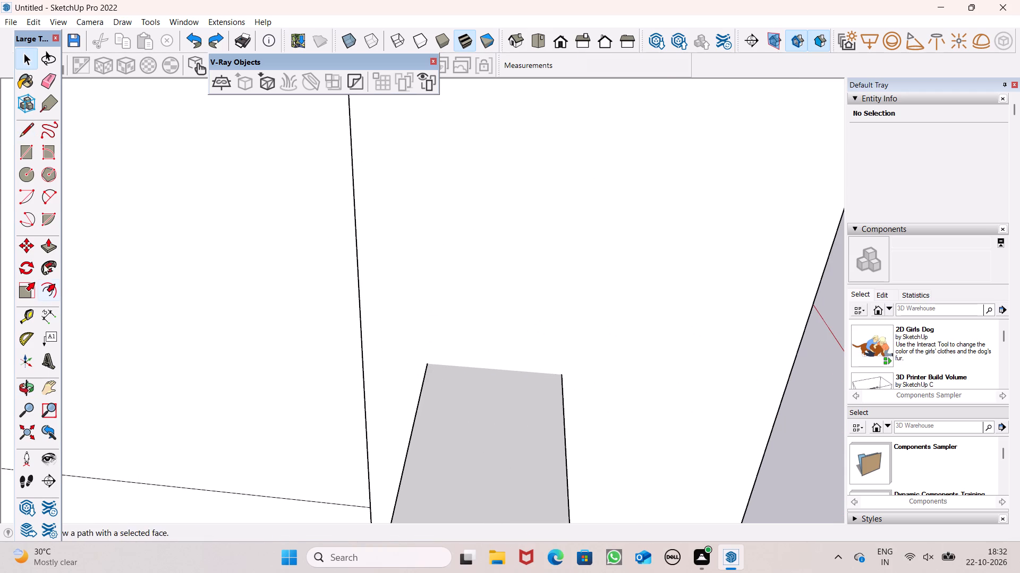
{"action": "left_click", "coordinate": [23, 123]}
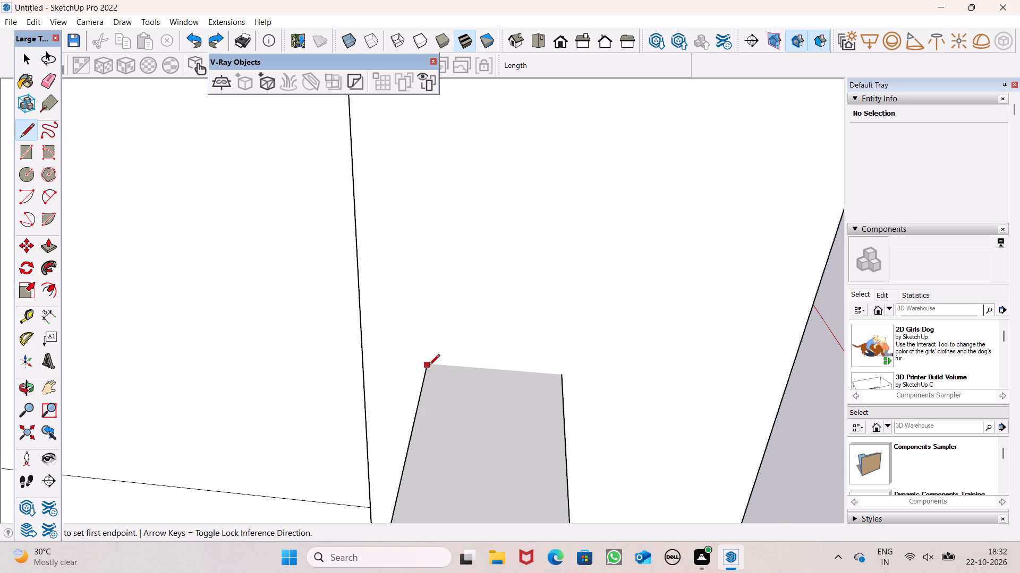
{"action": "scroll", "coordinate": [429, 366], "scroll_direction": "up", "scroll_amount": 14}
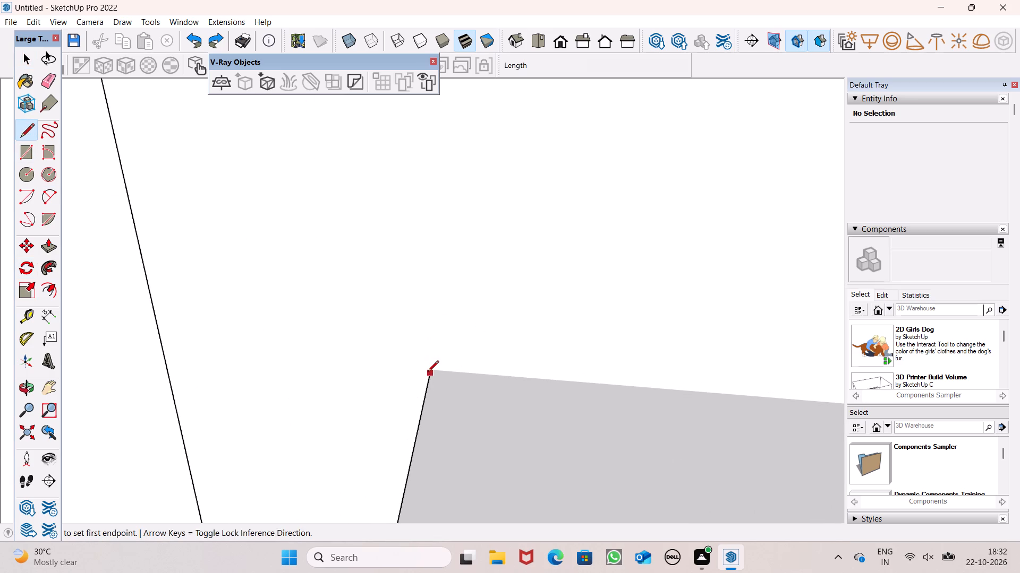
{"action": "left_click", "coordinate": [429, 372]}
{"action": "scroll", "coordinate": [428, 263], "scroll_direction": "down", "scroll_amount": 7}
{"action": "scroll", "coordinate": [432, 358], "scroll_direction": "down", "scroll_amount": 6}
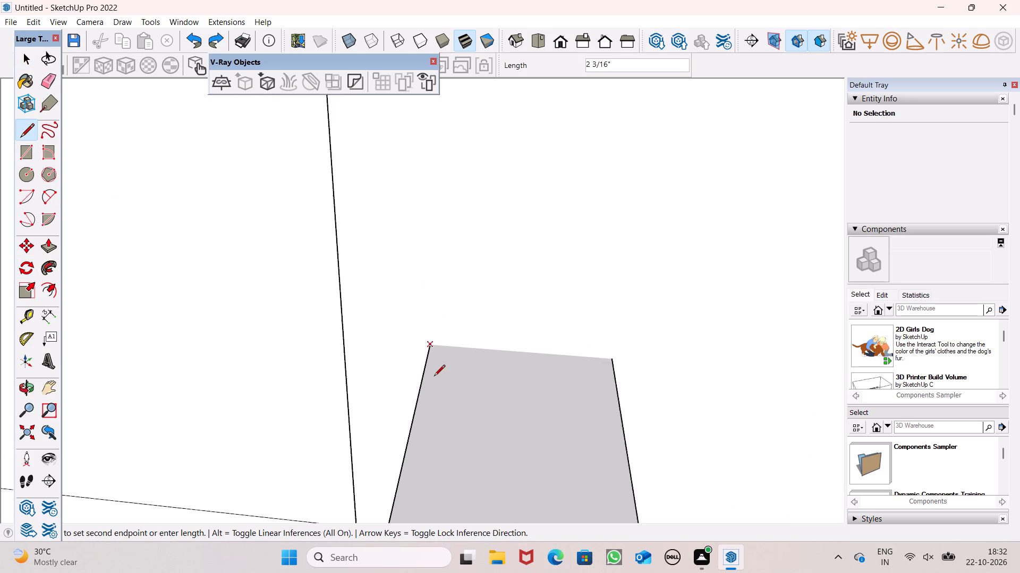
{"action": "scroll", "coordinate": [434, 377], "scroll_direction": "down", "scroll_amount": 1}
{"action": "scroll", "coordinate": [423, 322], "scroll_direction": "down", "scroll_amount": 7}
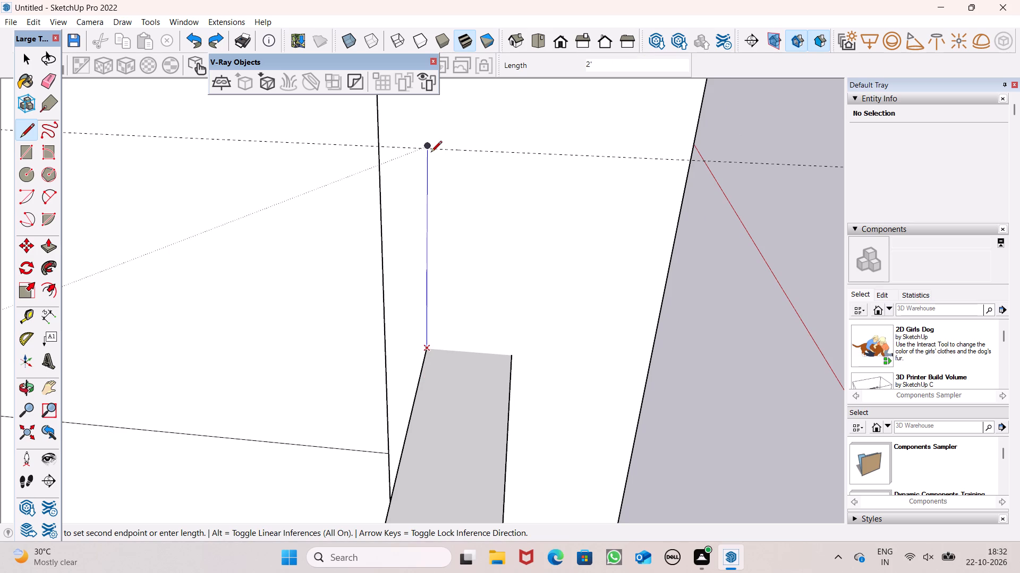
{"action": "left_click", "coordinate": [431, 153]}
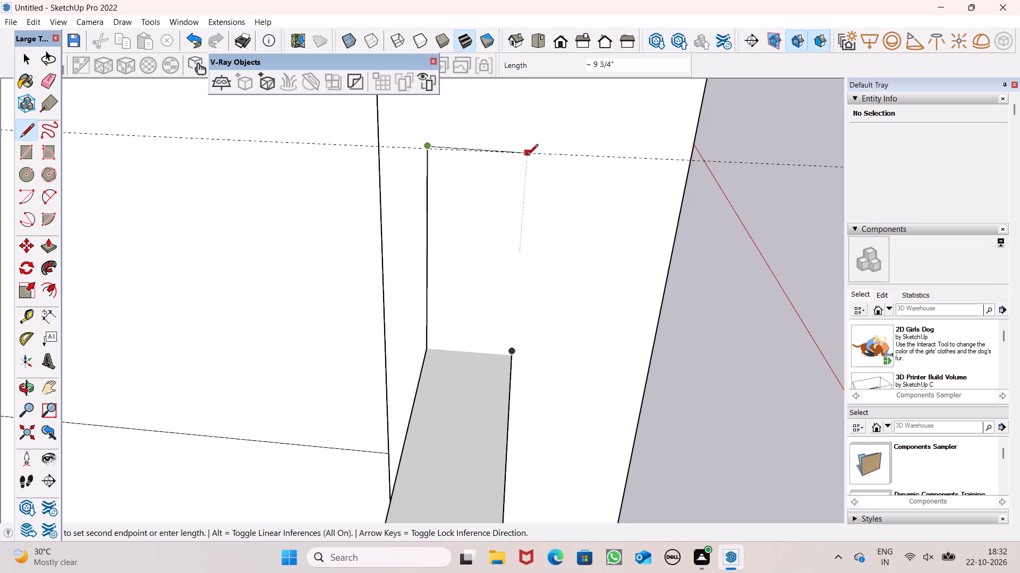
{"action": "key", "text": "space"}
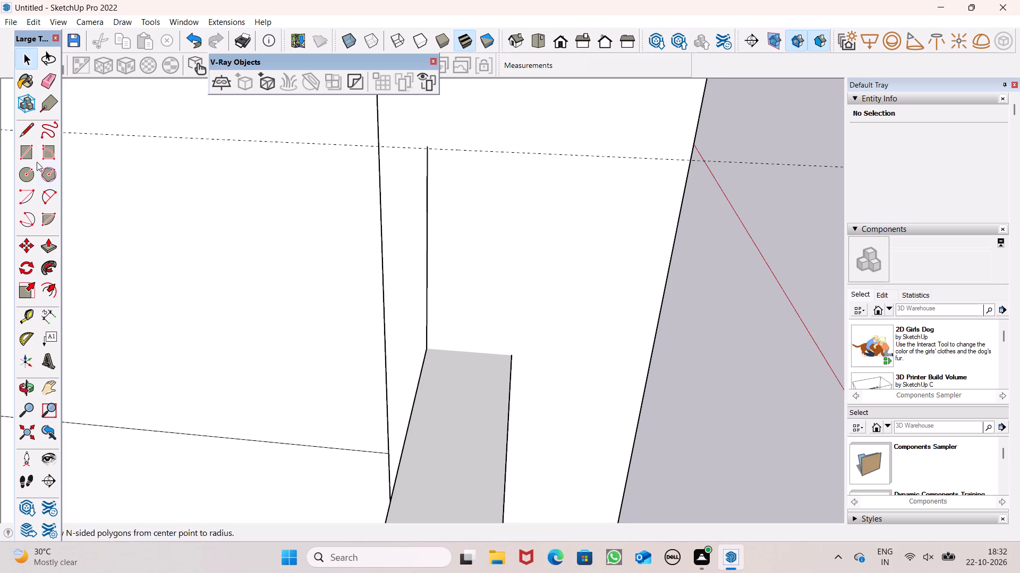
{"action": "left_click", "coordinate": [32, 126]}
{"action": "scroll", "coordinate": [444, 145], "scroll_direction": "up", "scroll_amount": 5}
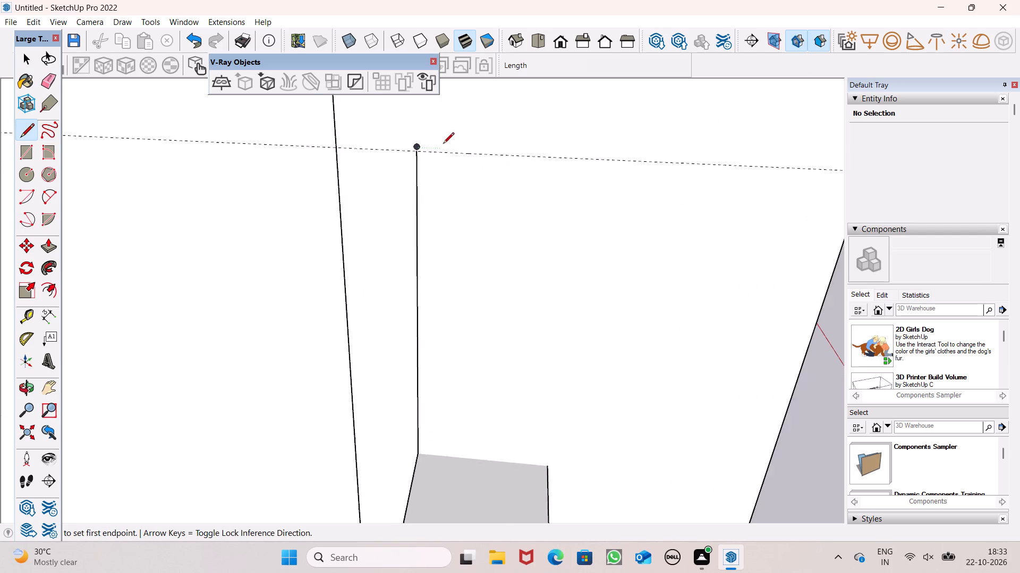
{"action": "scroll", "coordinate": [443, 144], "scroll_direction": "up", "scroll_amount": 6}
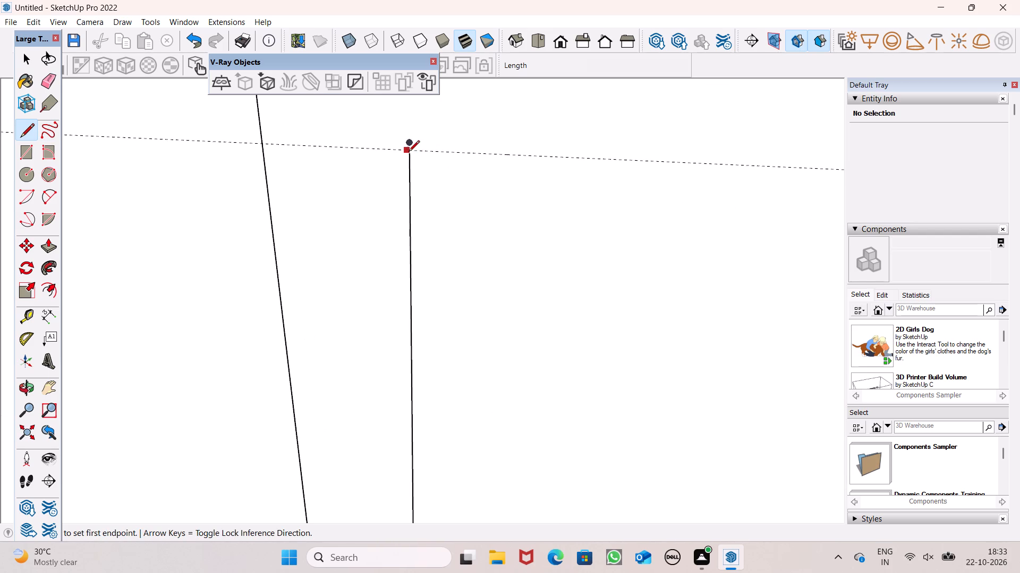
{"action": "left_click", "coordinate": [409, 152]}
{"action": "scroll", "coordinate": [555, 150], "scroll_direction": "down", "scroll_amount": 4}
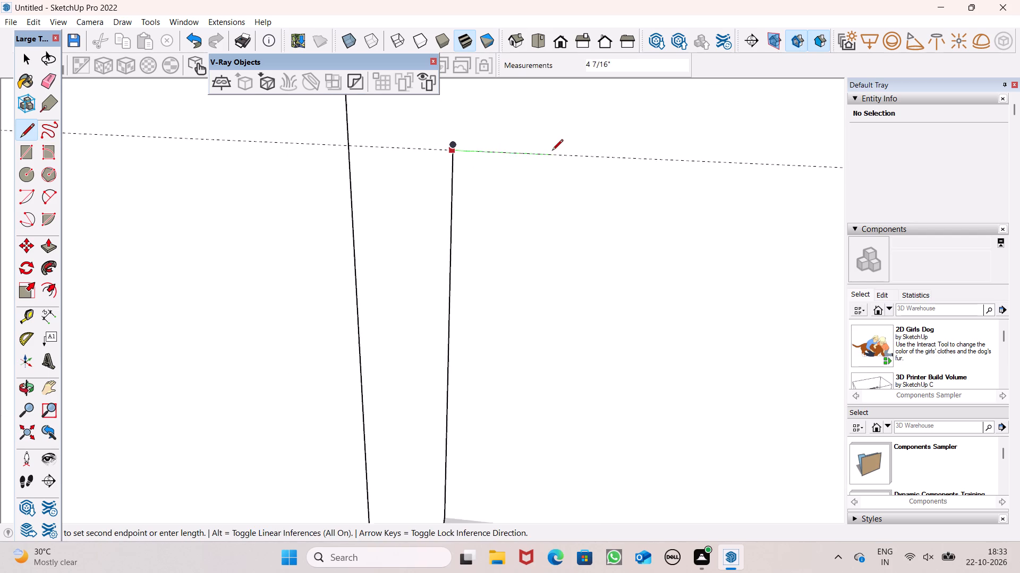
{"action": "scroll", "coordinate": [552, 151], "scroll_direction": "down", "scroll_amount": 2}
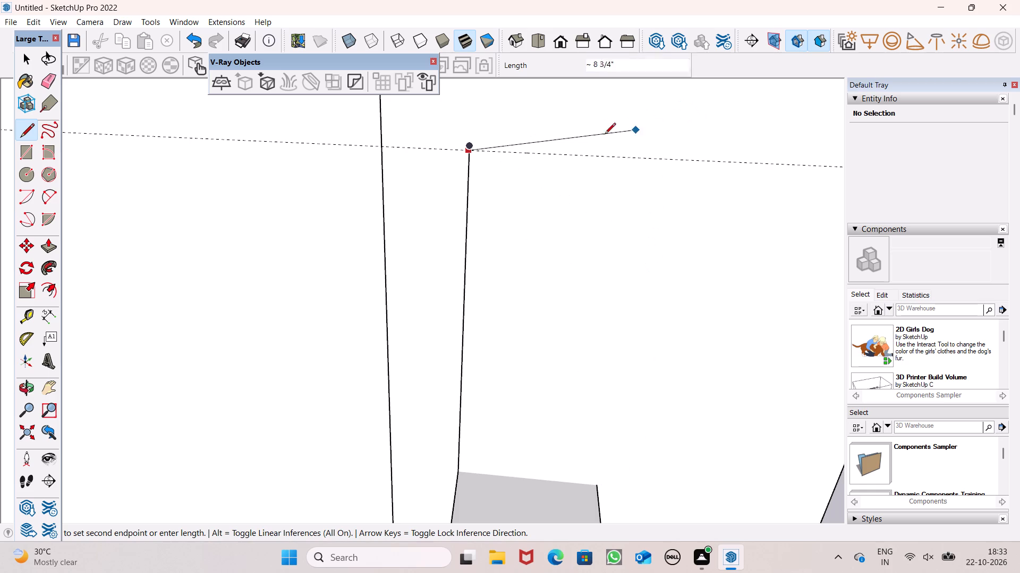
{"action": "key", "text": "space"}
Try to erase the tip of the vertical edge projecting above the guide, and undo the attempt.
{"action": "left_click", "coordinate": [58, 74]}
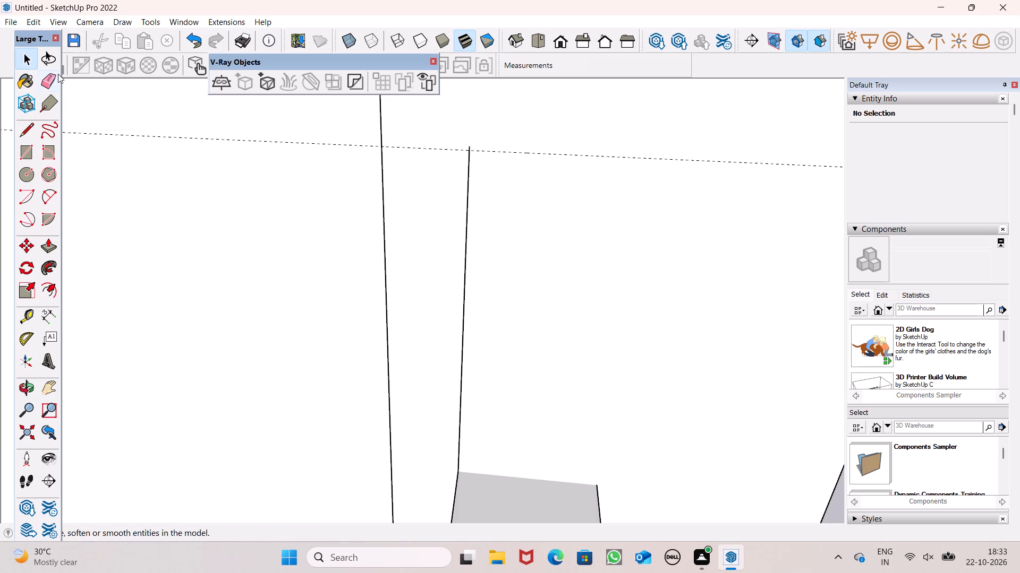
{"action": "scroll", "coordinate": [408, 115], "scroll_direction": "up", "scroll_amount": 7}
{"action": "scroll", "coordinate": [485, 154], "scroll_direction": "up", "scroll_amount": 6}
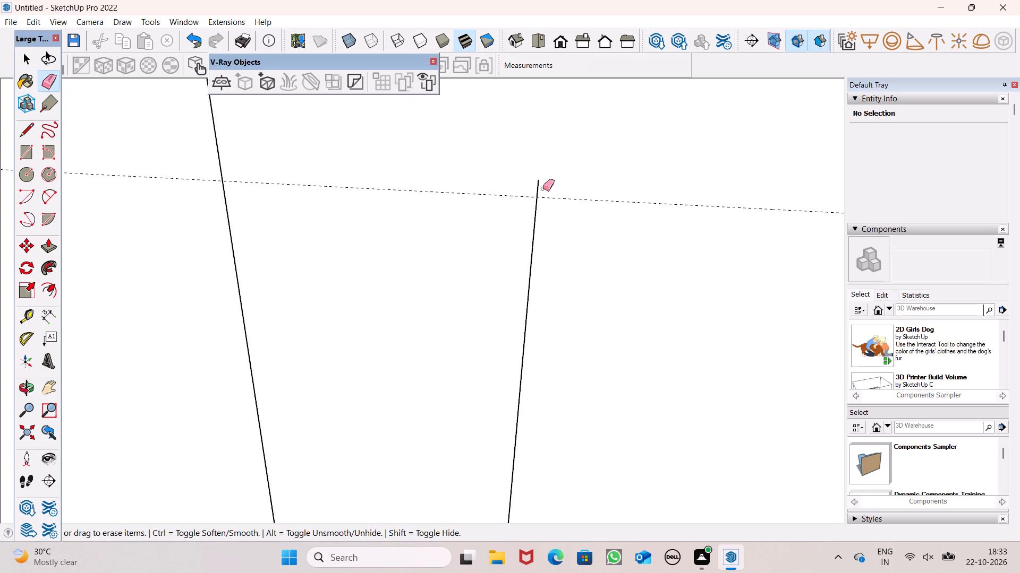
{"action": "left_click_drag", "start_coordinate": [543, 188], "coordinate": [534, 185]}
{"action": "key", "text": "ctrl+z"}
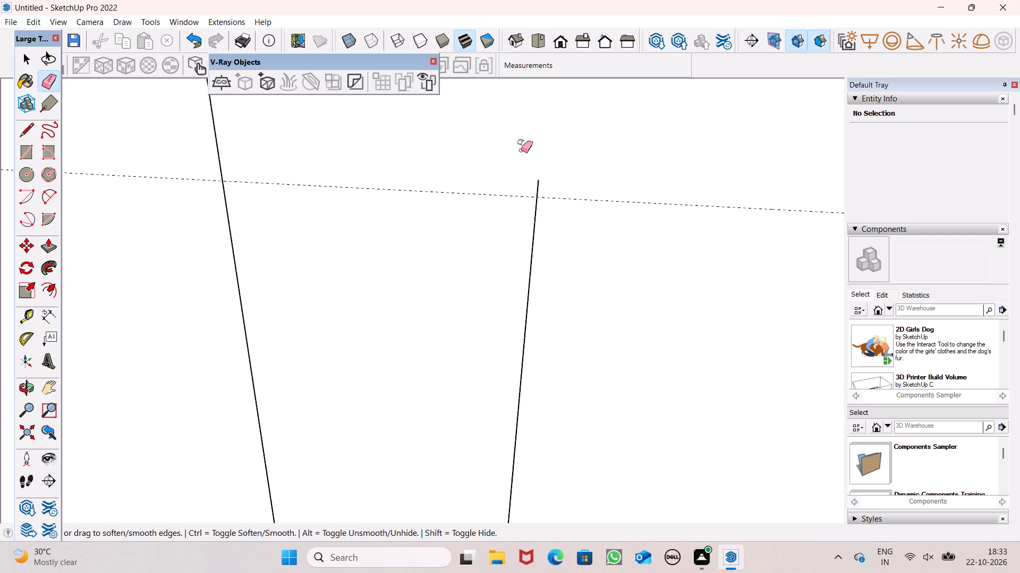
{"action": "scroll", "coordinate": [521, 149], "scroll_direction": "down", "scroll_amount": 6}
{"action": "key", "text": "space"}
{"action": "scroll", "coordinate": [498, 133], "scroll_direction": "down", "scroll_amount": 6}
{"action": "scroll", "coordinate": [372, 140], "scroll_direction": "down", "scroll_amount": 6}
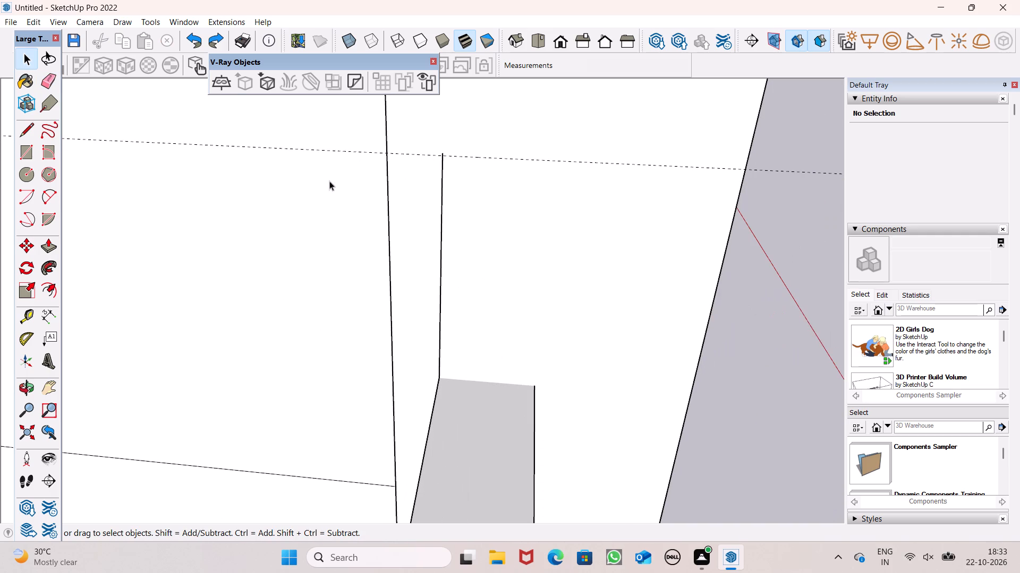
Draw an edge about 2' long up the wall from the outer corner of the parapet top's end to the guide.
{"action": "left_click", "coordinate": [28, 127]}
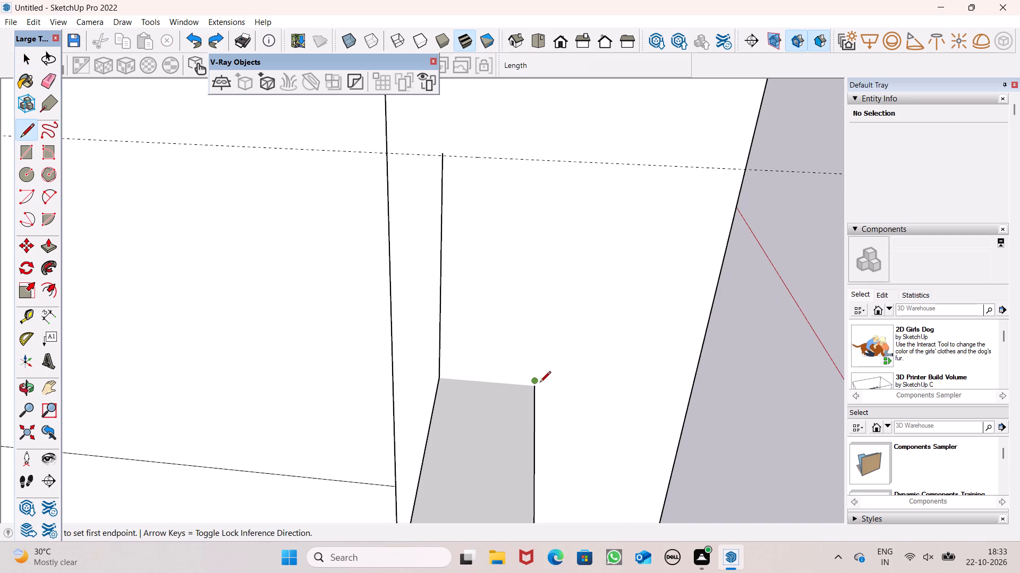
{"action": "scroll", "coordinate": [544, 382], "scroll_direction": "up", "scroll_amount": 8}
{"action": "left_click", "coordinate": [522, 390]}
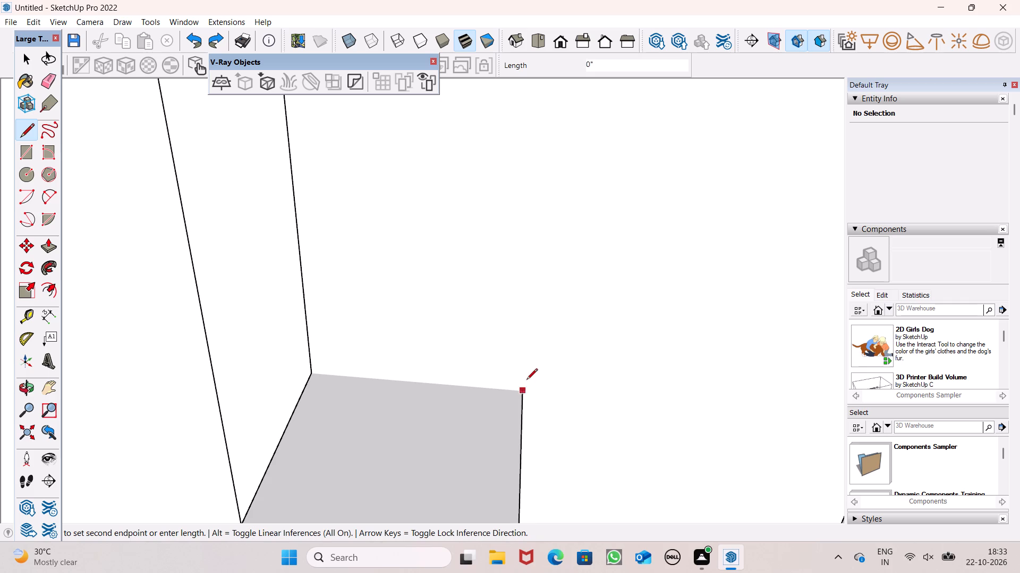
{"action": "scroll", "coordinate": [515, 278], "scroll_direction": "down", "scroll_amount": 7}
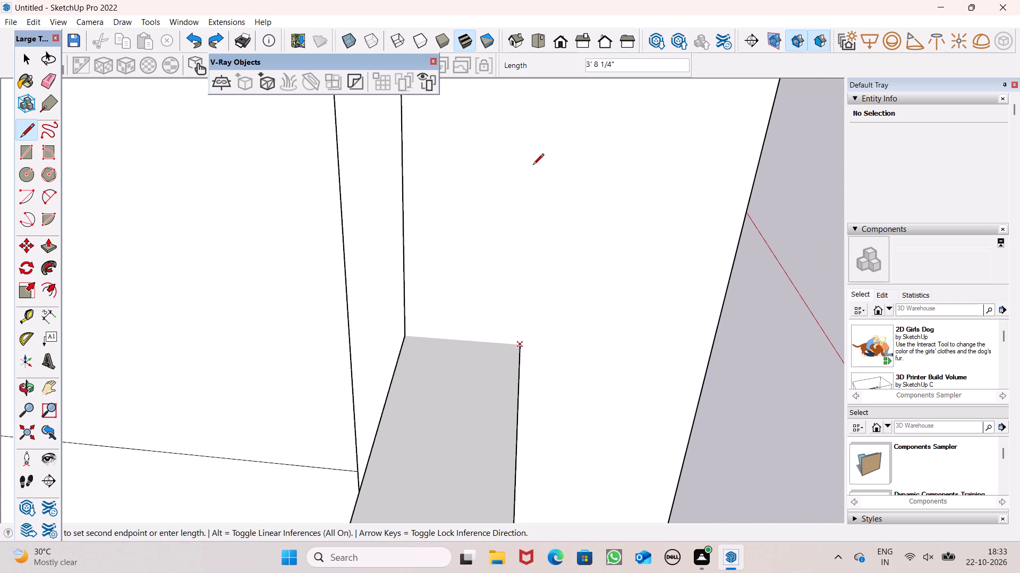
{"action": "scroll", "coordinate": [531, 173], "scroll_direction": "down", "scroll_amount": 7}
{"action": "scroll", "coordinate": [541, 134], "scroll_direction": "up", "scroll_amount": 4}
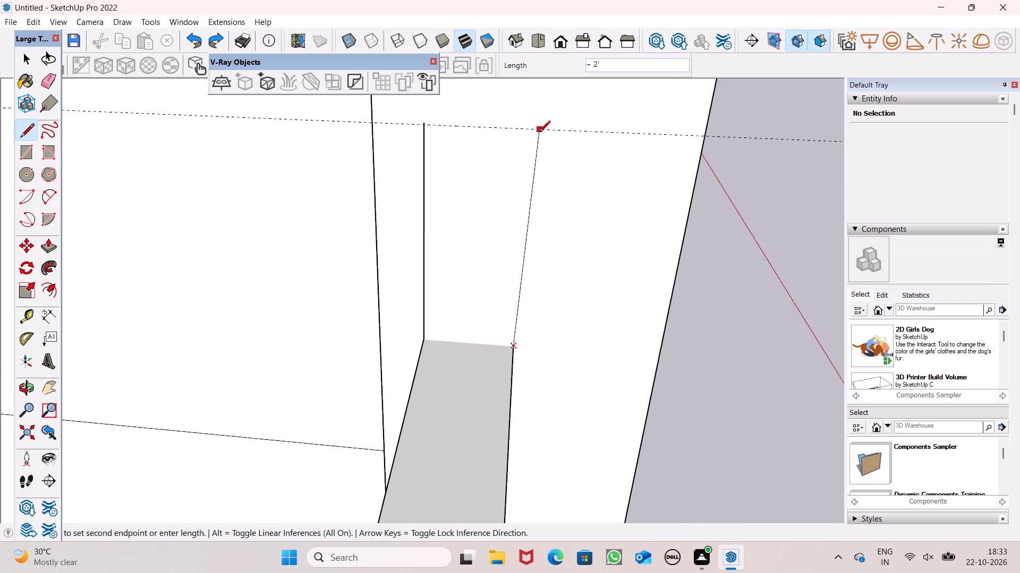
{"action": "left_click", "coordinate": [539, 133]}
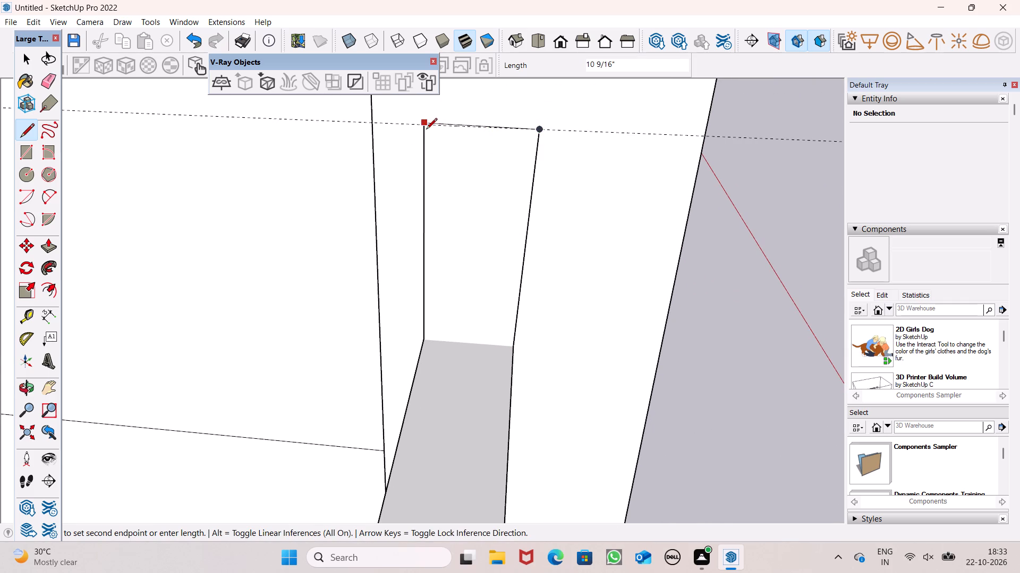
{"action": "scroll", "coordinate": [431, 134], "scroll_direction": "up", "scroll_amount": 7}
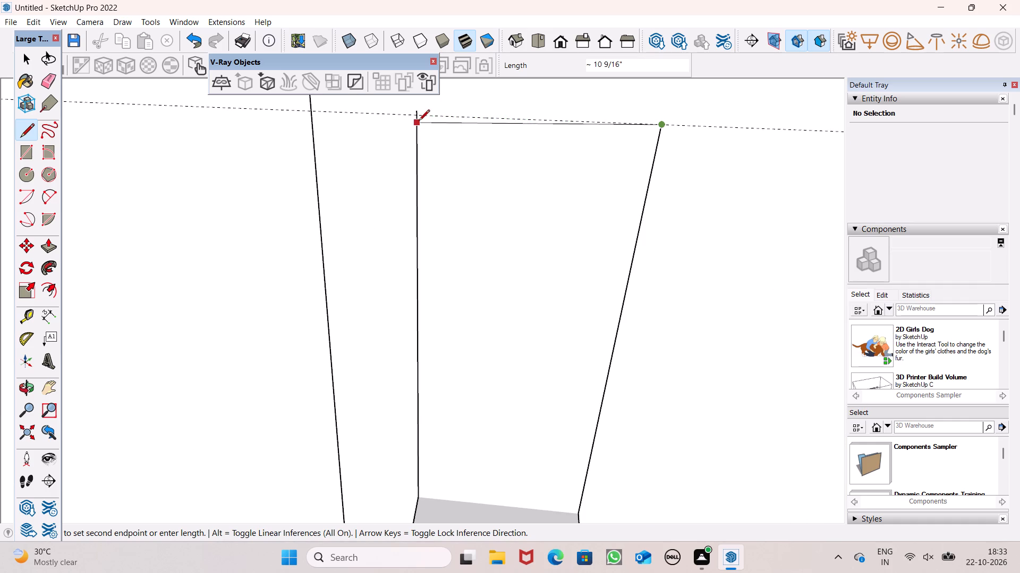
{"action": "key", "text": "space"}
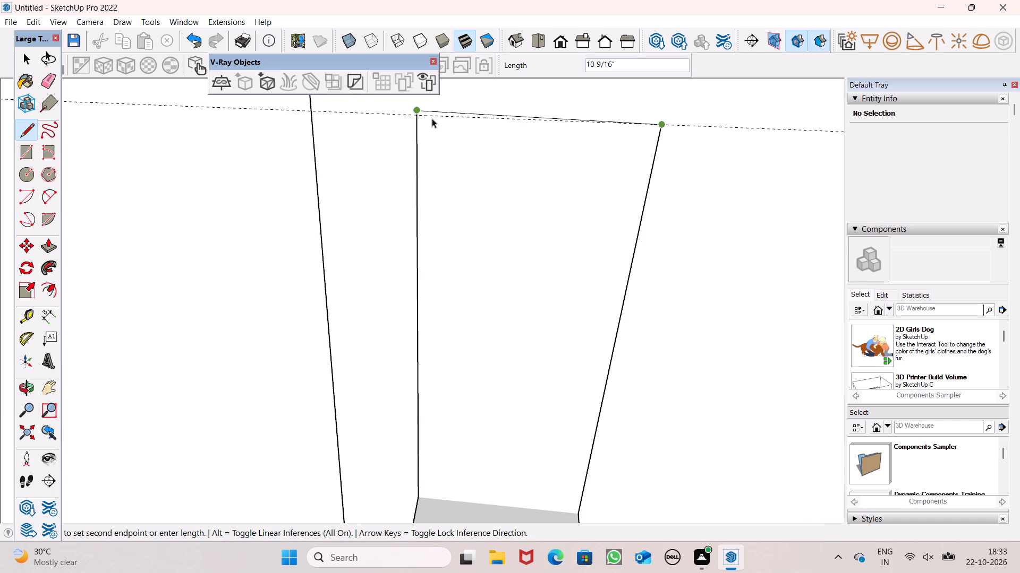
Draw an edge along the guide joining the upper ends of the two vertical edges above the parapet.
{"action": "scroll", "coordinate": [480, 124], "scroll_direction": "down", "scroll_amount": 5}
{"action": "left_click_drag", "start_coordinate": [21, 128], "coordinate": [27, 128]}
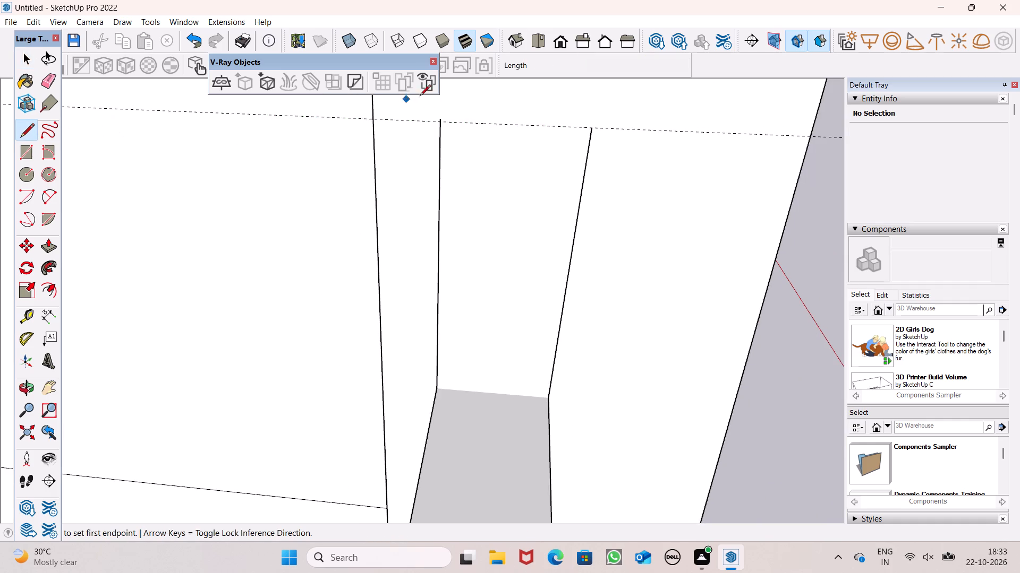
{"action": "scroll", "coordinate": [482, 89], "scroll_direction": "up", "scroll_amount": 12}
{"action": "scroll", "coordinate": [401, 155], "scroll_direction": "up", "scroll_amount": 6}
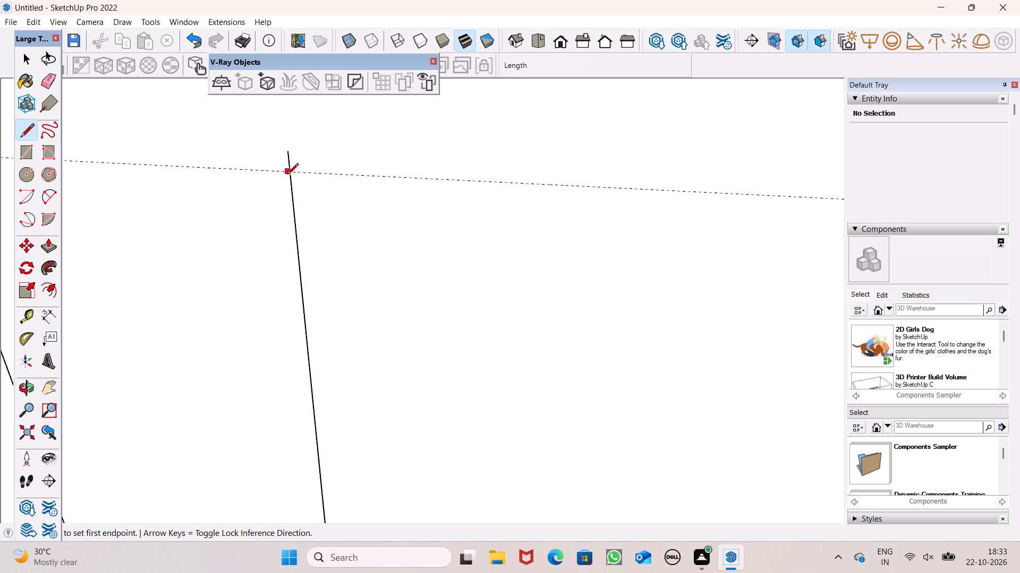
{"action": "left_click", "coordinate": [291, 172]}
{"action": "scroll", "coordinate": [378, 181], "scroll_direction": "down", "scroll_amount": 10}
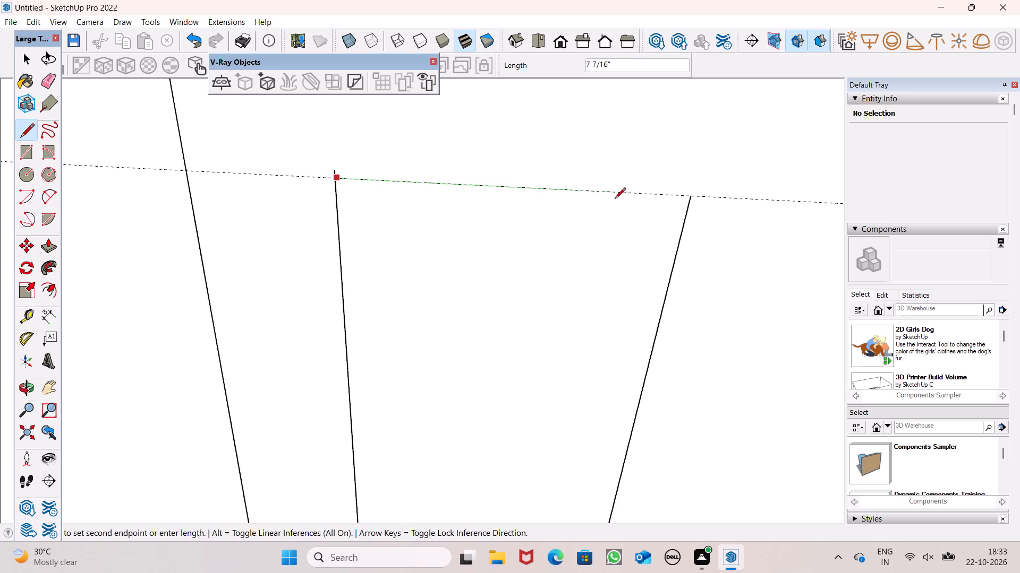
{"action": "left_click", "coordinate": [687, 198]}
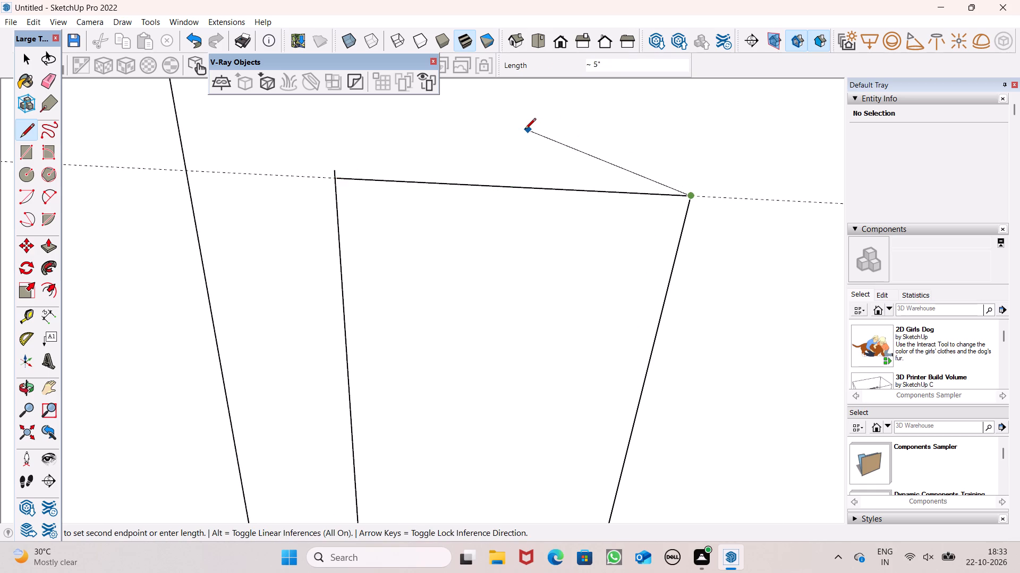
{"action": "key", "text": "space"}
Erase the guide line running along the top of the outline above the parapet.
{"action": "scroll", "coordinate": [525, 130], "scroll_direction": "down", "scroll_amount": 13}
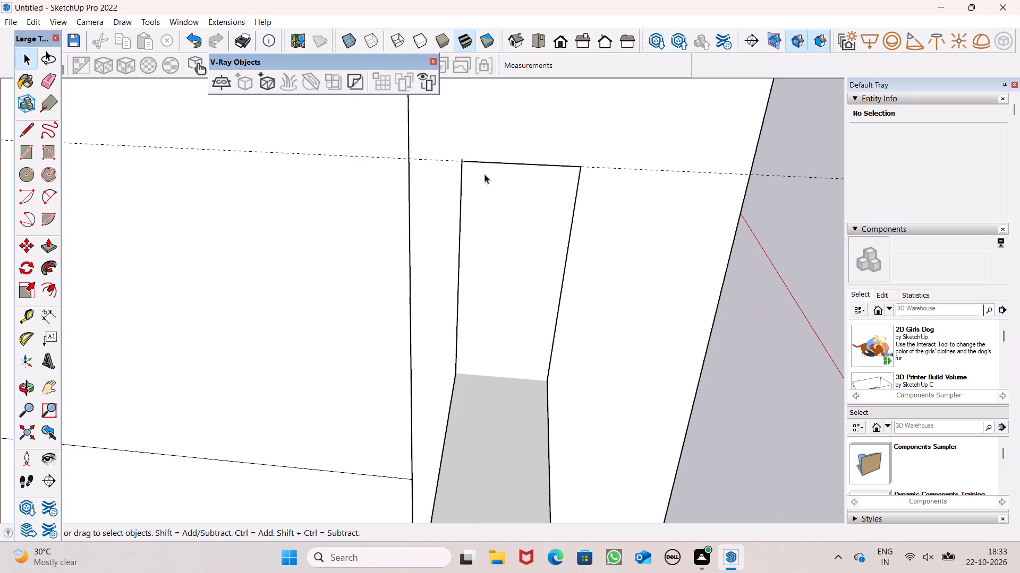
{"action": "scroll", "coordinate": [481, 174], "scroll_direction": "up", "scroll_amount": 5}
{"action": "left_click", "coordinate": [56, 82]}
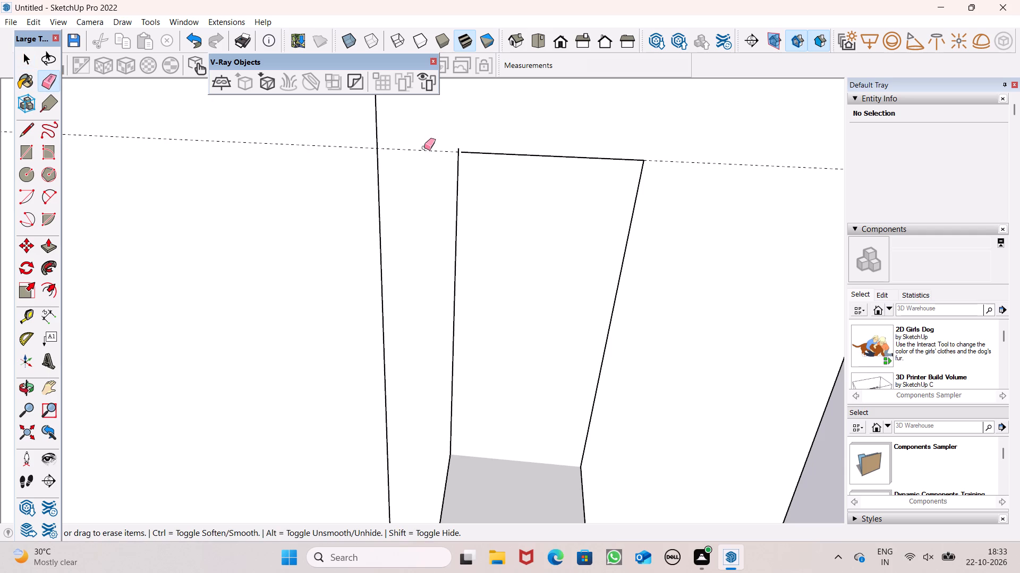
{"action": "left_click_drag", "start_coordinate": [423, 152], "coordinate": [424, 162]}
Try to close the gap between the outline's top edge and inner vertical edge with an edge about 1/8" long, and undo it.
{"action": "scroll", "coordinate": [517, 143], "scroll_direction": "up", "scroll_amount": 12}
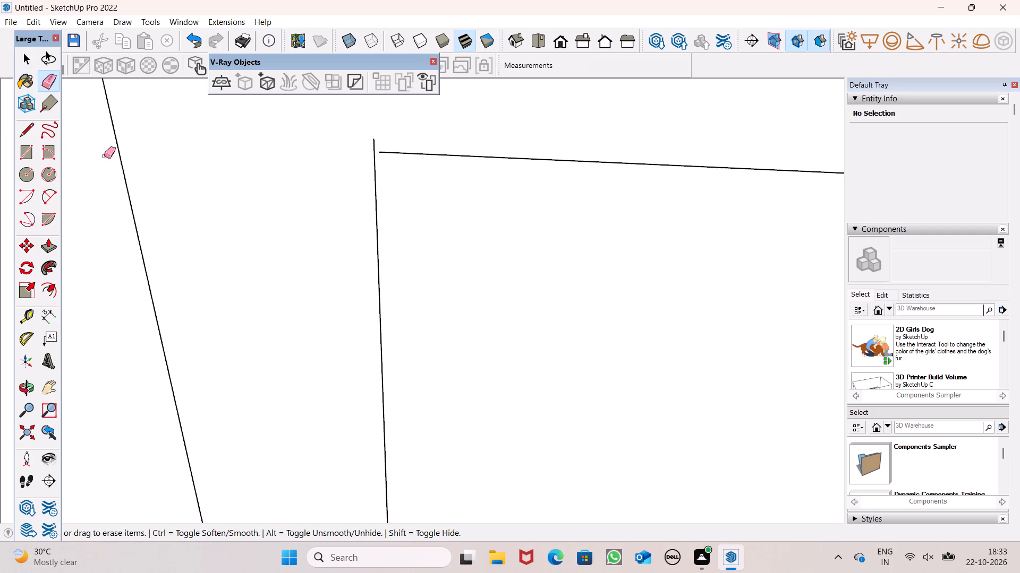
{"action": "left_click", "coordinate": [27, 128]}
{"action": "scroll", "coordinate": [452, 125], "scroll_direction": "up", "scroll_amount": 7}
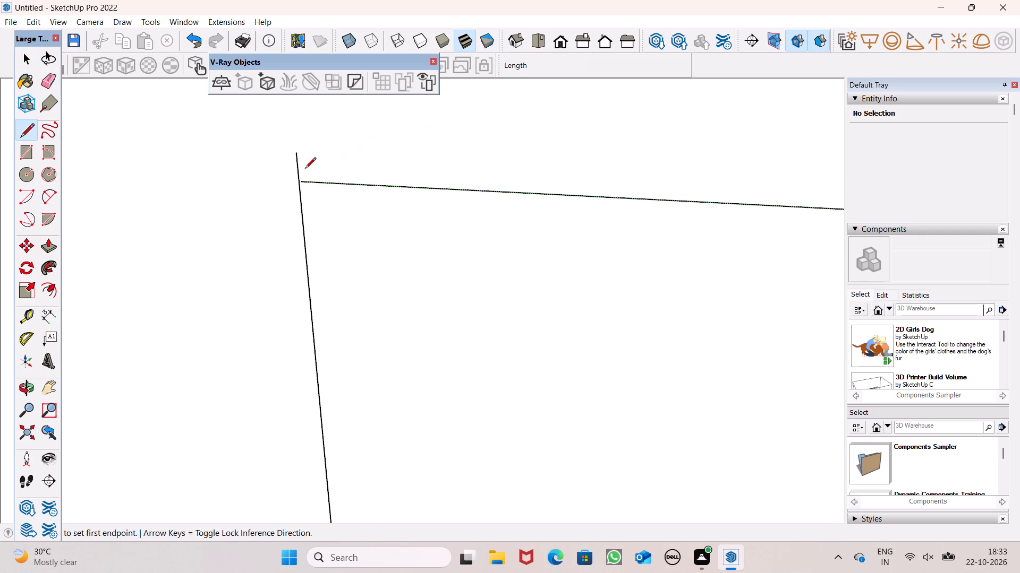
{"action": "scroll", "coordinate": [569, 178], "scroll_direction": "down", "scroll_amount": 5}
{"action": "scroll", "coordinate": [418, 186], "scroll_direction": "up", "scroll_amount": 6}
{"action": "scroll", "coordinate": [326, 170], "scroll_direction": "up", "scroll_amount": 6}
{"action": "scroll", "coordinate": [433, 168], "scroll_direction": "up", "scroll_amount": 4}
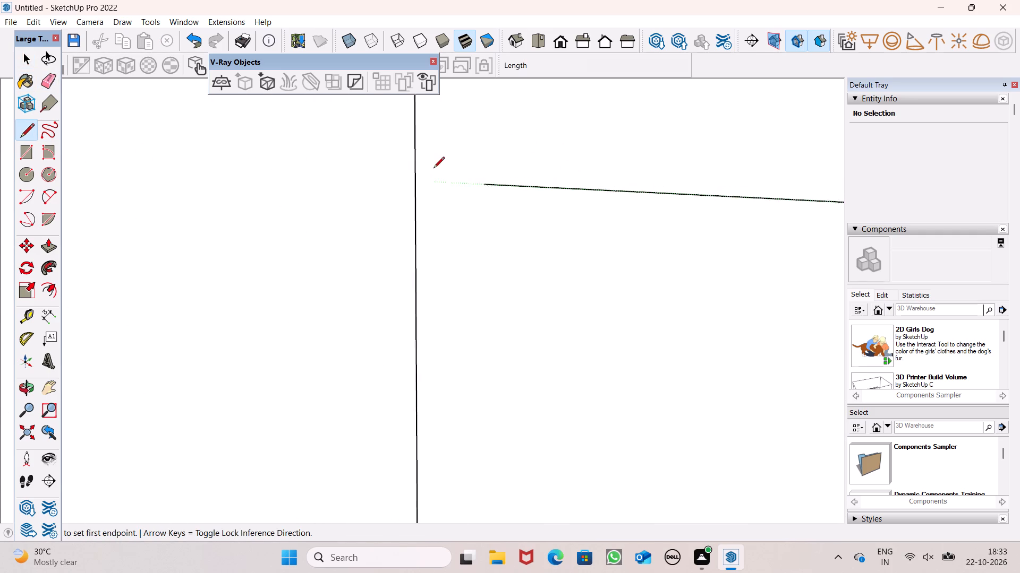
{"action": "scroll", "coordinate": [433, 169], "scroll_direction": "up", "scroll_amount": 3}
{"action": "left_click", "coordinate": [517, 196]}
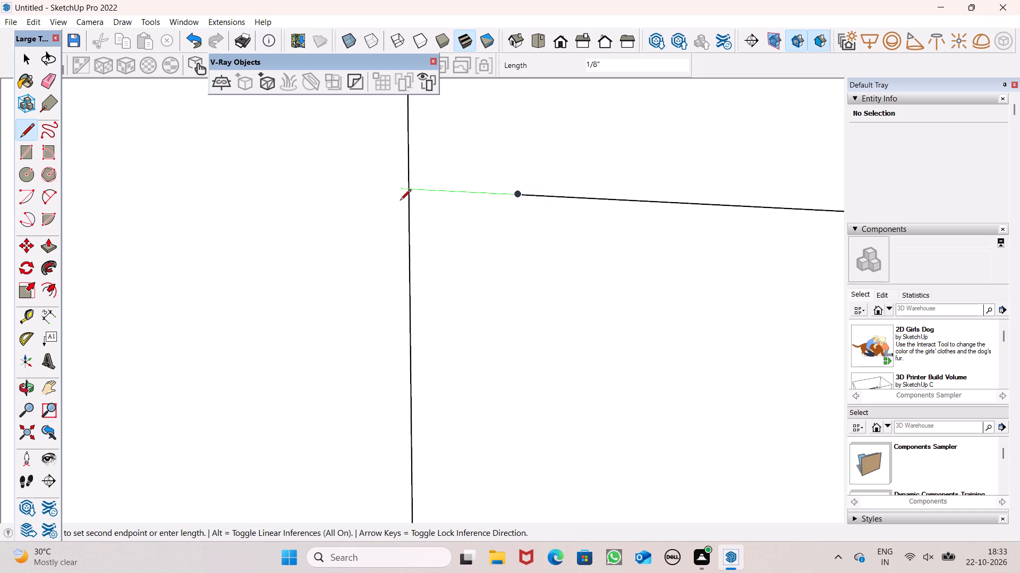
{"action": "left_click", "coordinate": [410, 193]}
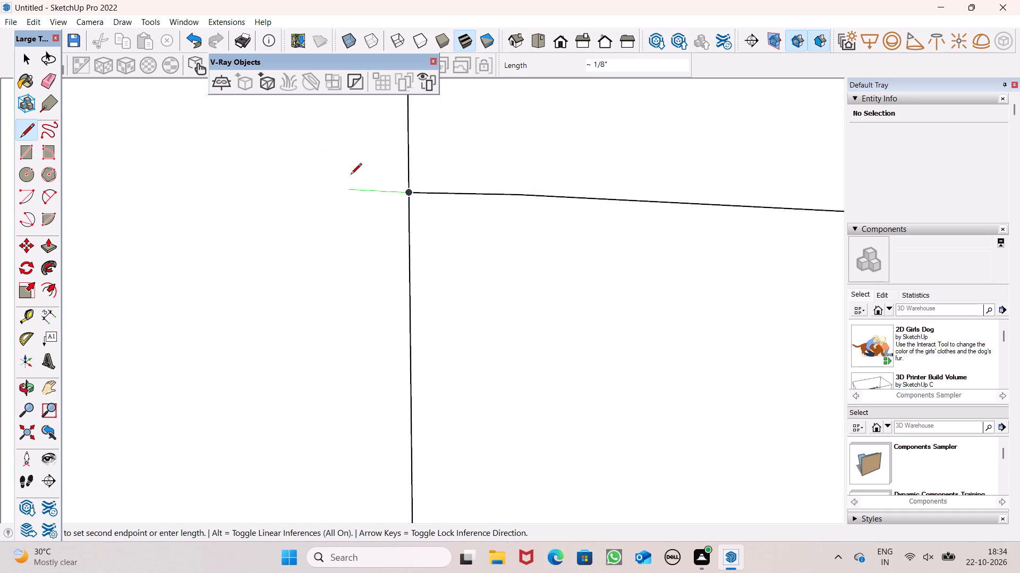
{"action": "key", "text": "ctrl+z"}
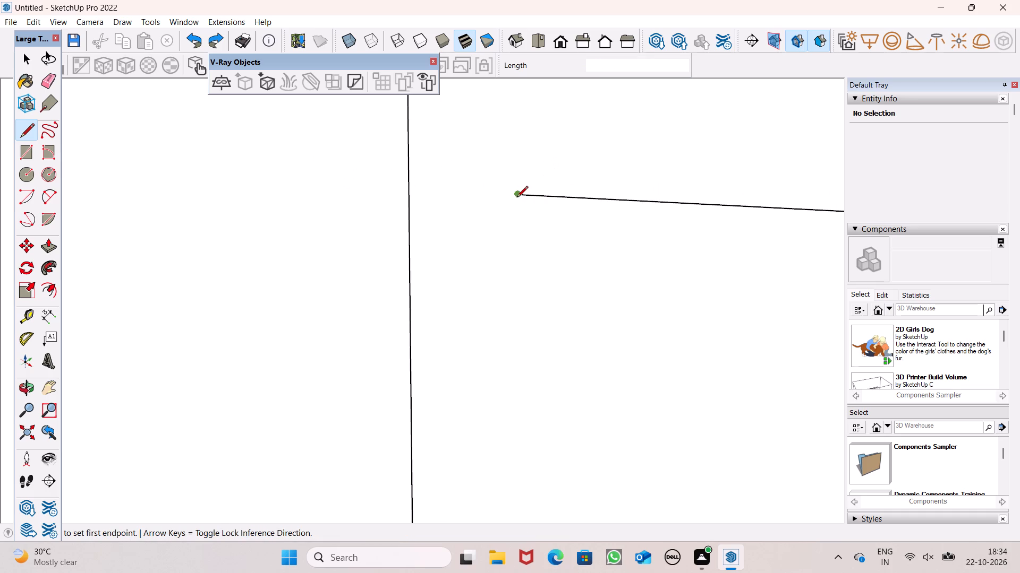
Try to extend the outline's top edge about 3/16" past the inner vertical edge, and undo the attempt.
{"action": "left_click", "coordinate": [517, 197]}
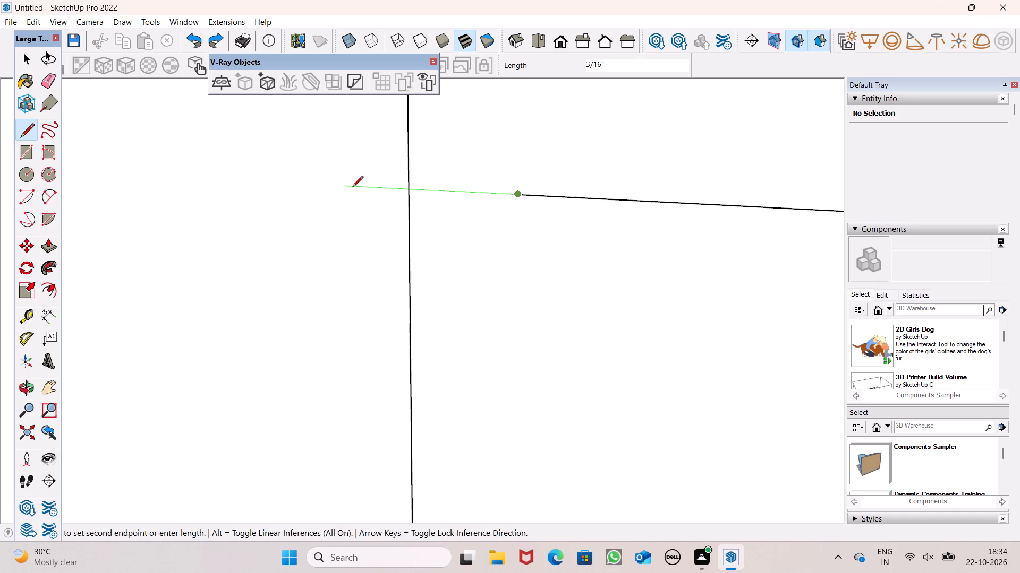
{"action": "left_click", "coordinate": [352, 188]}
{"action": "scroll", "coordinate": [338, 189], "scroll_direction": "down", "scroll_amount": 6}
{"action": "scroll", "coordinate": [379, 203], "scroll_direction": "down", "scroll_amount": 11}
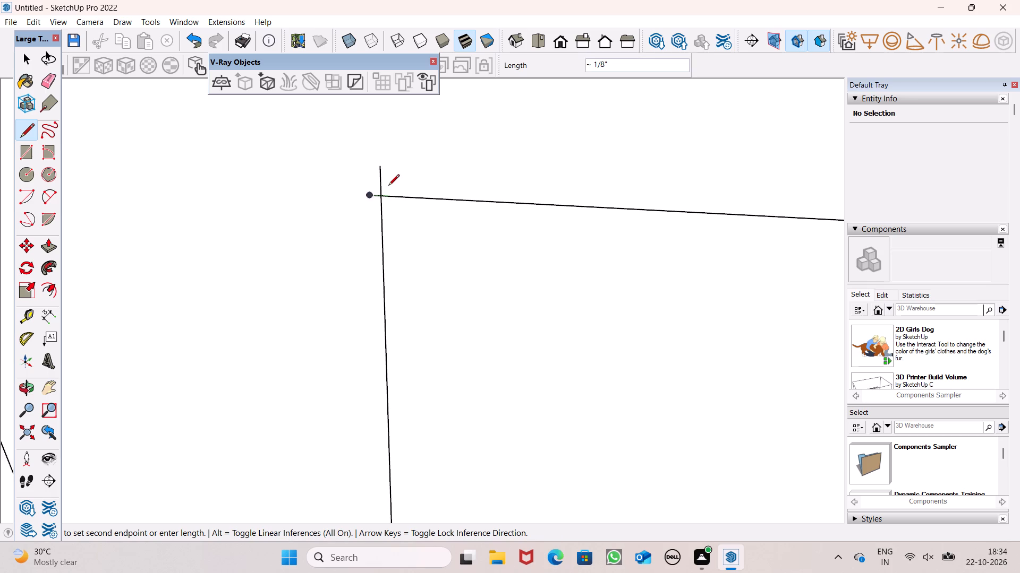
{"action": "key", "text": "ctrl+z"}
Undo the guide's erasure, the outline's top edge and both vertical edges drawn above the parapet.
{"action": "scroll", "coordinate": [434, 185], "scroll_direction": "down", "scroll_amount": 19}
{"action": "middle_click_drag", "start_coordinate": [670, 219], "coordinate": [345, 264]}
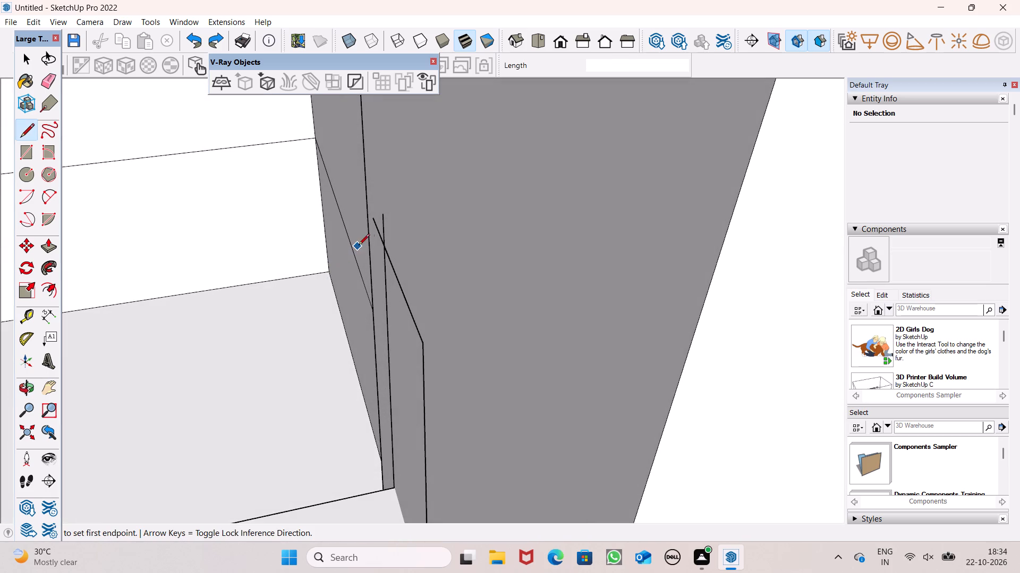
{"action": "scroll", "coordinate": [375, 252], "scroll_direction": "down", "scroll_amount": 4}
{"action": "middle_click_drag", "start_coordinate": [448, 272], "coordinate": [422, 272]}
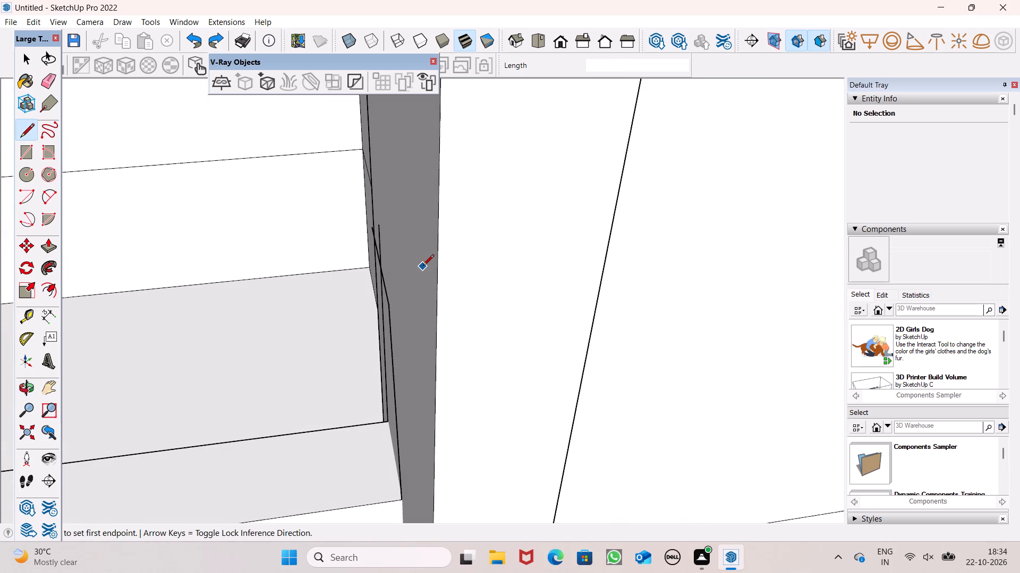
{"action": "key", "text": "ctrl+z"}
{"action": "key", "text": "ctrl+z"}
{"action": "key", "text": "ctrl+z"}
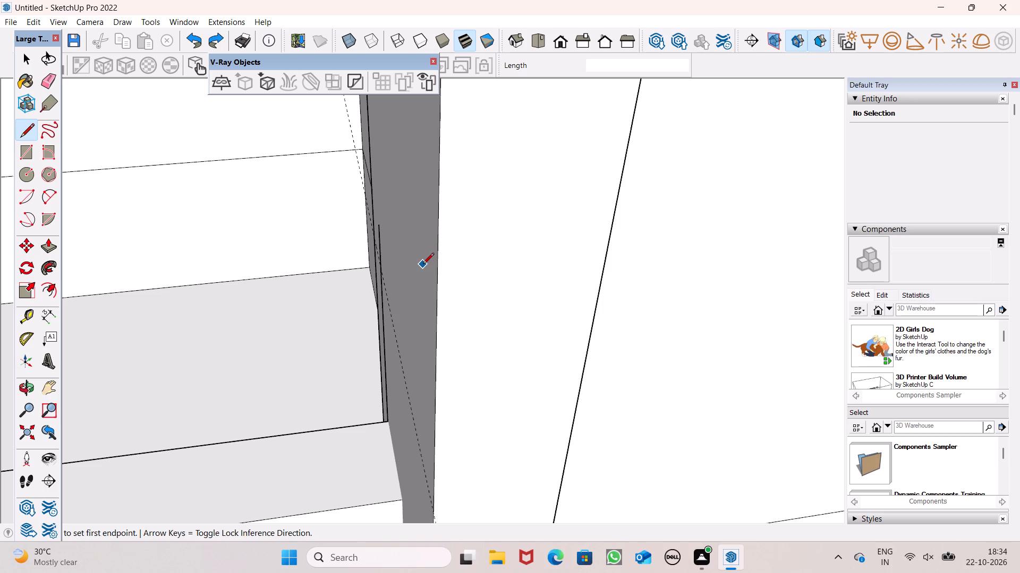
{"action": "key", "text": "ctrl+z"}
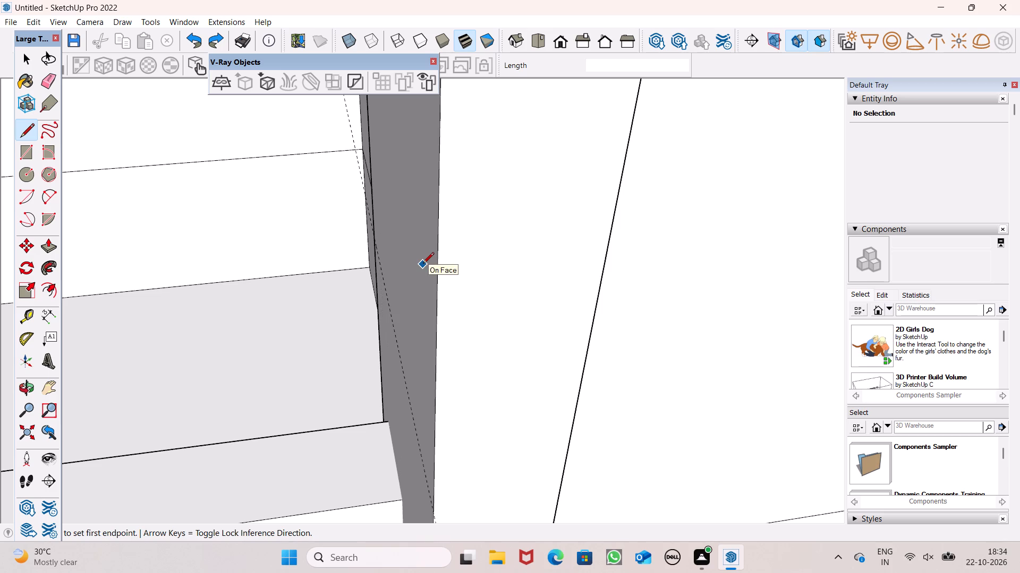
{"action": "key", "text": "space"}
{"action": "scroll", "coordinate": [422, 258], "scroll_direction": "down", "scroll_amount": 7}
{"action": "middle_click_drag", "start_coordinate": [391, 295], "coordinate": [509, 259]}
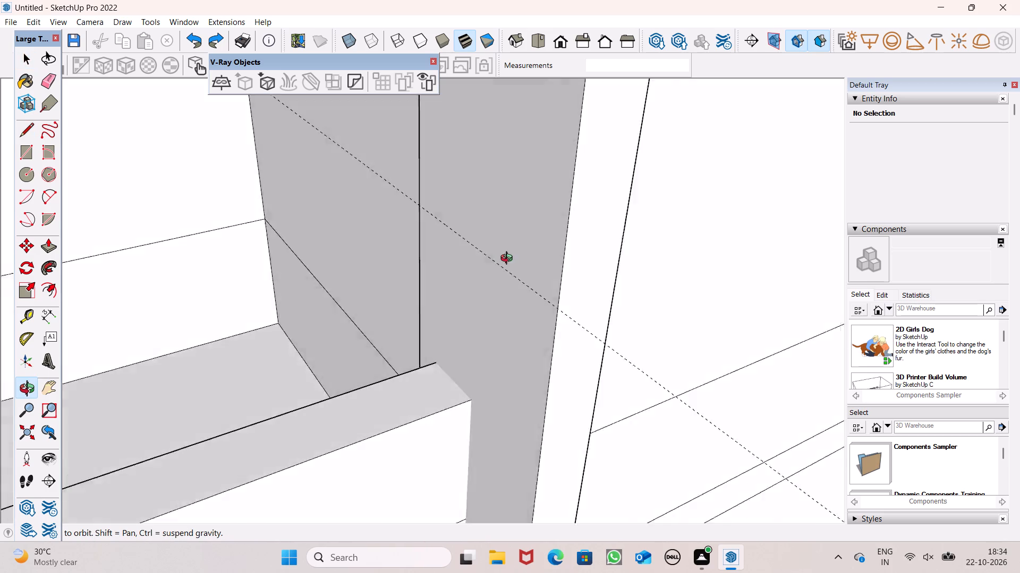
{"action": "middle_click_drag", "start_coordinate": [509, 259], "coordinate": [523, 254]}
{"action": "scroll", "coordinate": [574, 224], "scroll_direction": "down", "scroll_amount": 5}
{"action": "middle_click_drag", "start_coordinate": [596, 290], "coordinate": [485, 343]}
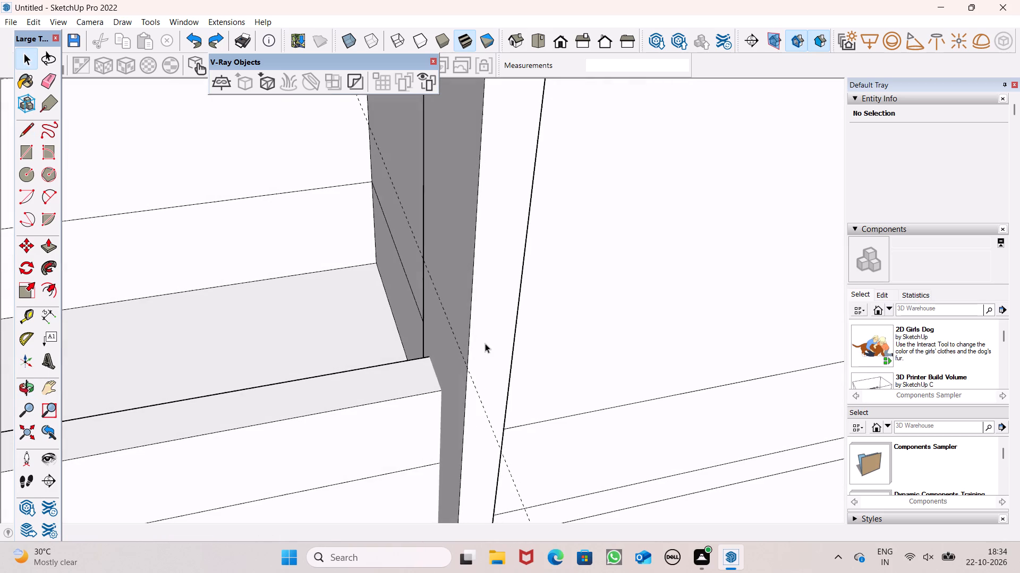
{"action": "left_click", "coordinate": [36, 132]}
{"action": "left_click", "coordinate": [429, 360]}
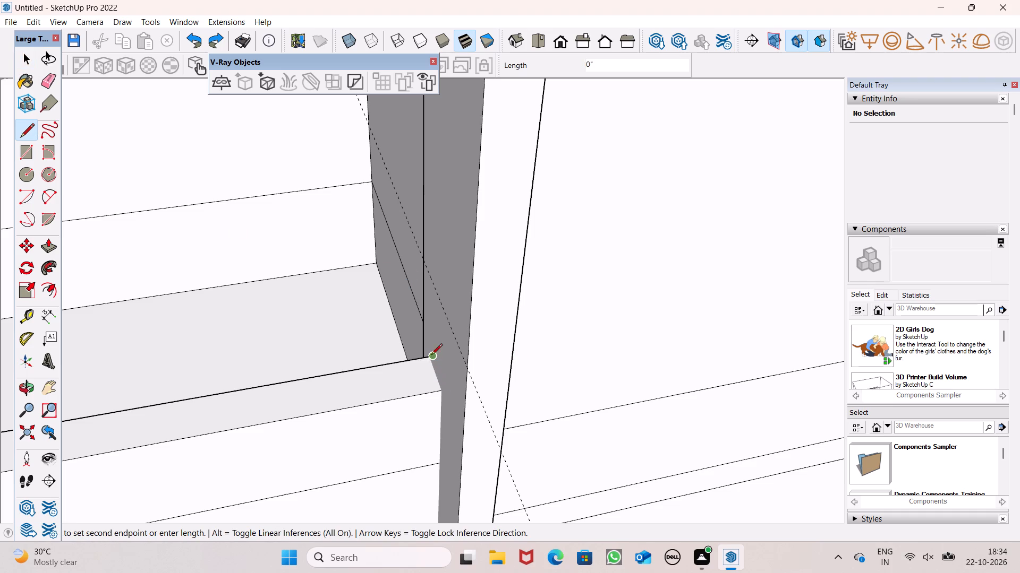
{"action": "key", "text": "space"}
Examine the framed front terrace, its corner post and both parapets from several sides.
{"action": "scroll", "coordinate": [443, 394], "scroll_direction": "up", "scroll_amount": 1}
{"action": "scroll", "coordinate": [704, 330], "scroll_direction": "down", "scroll_amount": 11}
{"action": "middle_click_drag", "start_coordinate": [575, 401], "coordinate": [683, 331]}
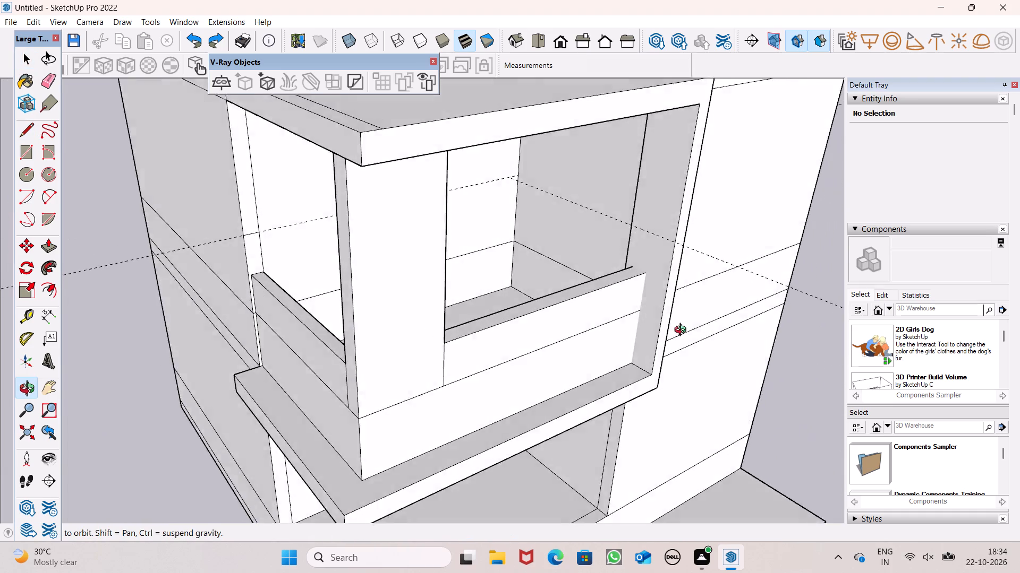
{"action": "middle_click_drag", "start_coordinate": [683, 331], "coordinate": [795, 325]}
{"action": "scroll", "coordinate": [766, 233], "scroll_direction": "down", "scroll_amount": 4}
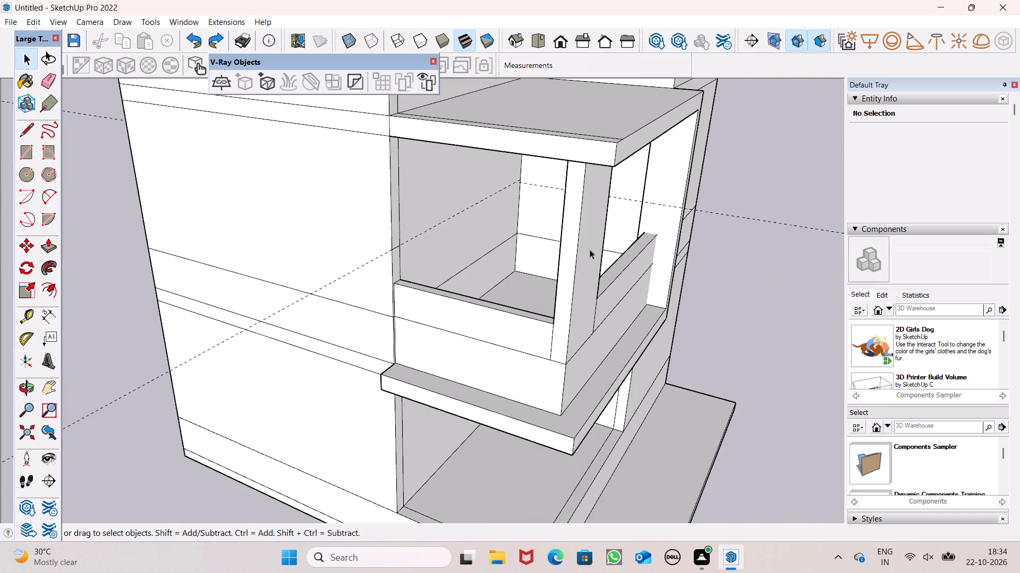
{"action": "scroll", "coordinate": [590, 249], "scroll_direction": "up", "scroll_amount": 2}
{"action": "scroll", "coordinate": [637, 249], "scroll_direction": "down", "scroll_amount": 1}
{"action": "middle_click_drag", "start_coordinate": [647, 265], "coordinate": [589, 294]}
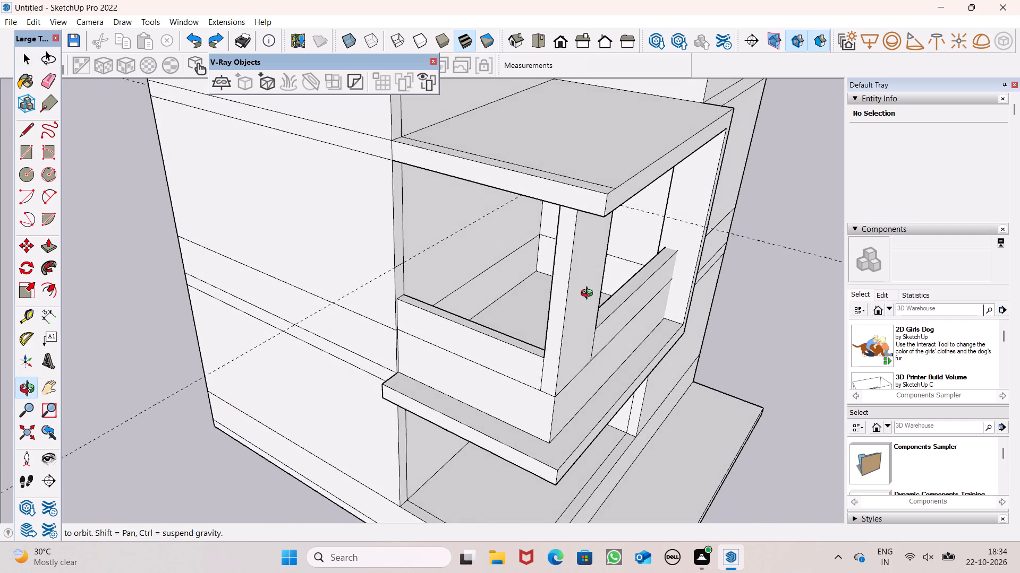
{"action": "middle_click_drag", "start_coordinate": [589, 294], "coordinate": [549, 303]}
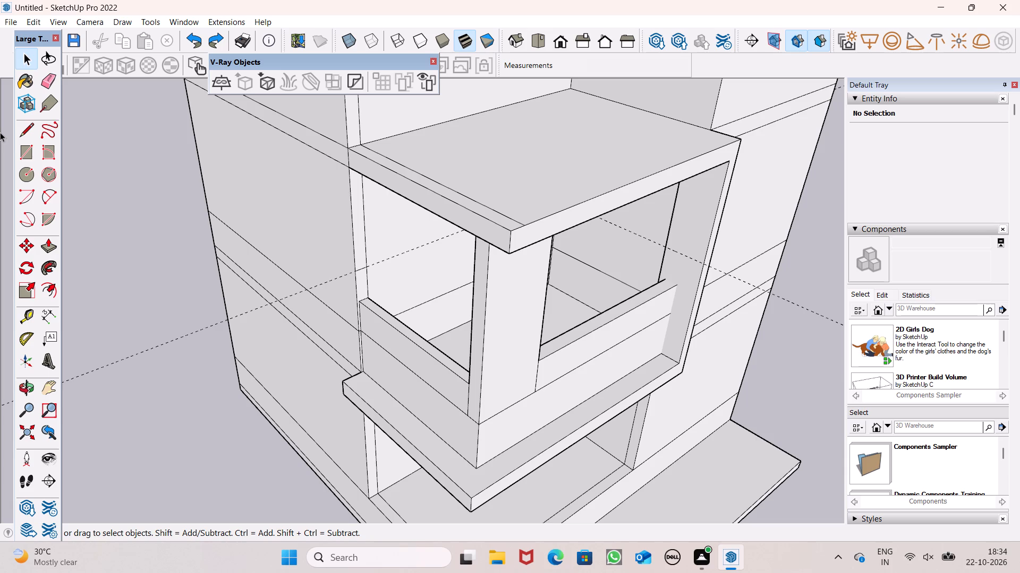
Draw a small rectangle on the wall face just above the wall end of the terrace's left parapet.
{"action": "middle_click_drag", "start_coordinate": [463, 275], "coordinate": [444, 241]}
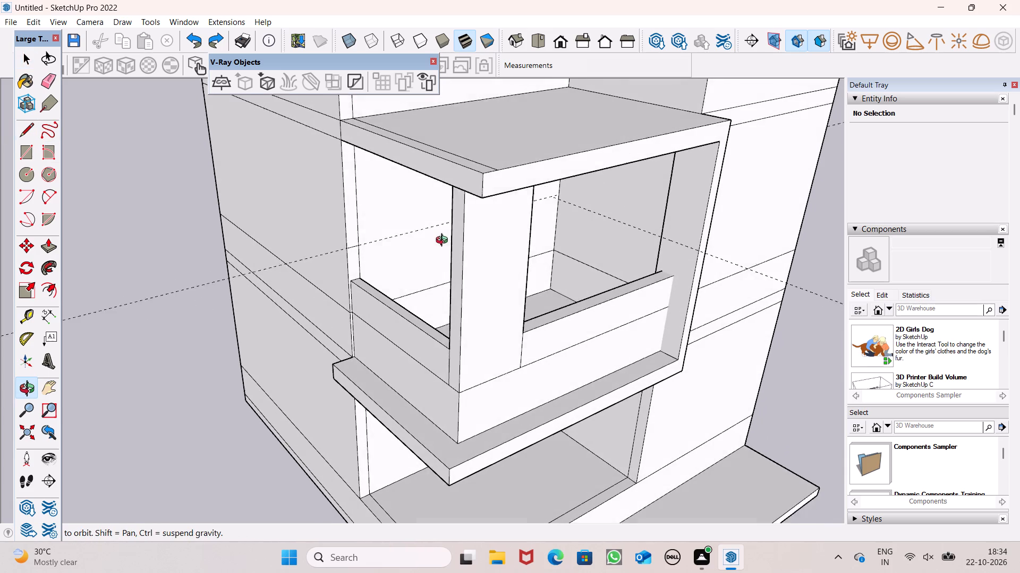
{"action": "middle_click_drag", "start_coordinate": [444, 241], "coordinate": [438, 233]}
{"action": "left_click", "coordinate": [30, 150]}
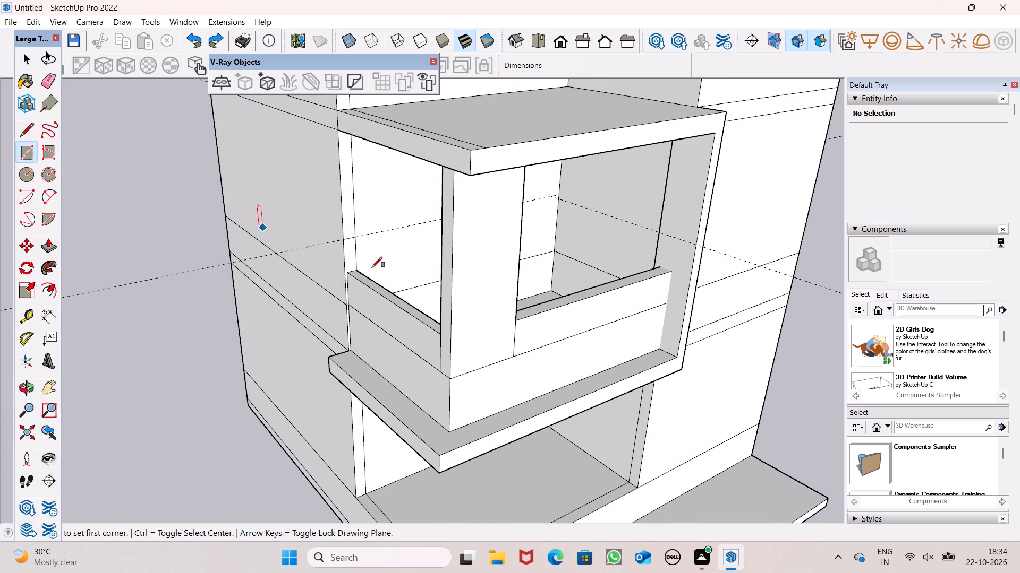
{"action": "middle_click_drag", "start_coordinate": [378, 270], "coordinate": [326, 277]}
{"action": "scroll", "coordinate": [350, 271], "scroll_direction": "up", "scroll_amount": 6}
{"action": "scroll", "coordinate": [587, 229], "scroll_direction": "down", "scroll_amount": 4}
{"action": "middle_click_drag", "start_coordinate": [583, 255], "coordinate": [548, 274]}
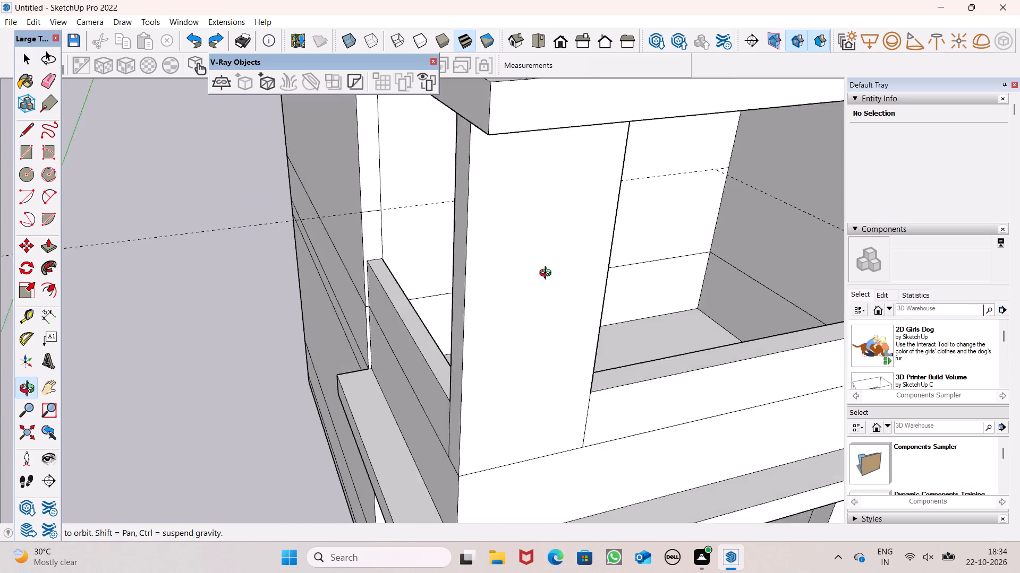
{"action": "middle_click_drag", "start_coordinate": [548, 274], "coordinate": [567, 236]}
{"action": "scroll", "coordinate": [470, 228], "scroll_direction": "up", "scroll_amount": 6}
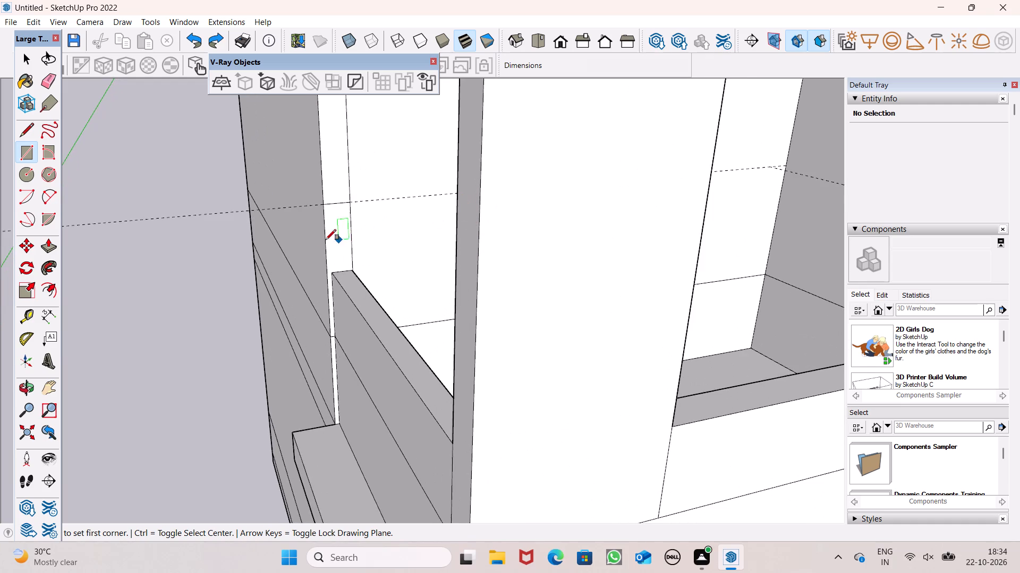
{"action": "scroll", "coordinate": [326, 240], "scroll_direction": "up", "scroll_amount": 3}
{"action": "scroll", "coordinate": [494, 233], "scroll_direction": "down", "scroll_amount": 5}
{"action": "middle_click_drag", "start_coordinate": [482, 253], "coordinate": [437, 266]}
{"action": "scroll", "coordinate": [410, 250], "scroll_direction": "up", "scroll_amount": 6}
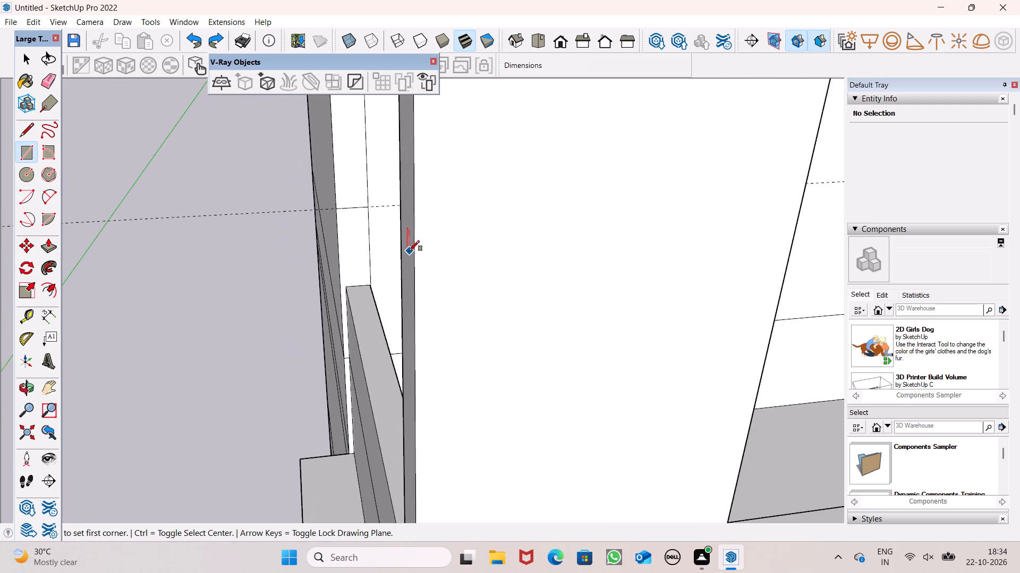
{"action": "middle_click_drag", "start_coordinate": [408, 257], "coordinate": [465, 247]}
{"action": "scroll", "coordinate": [662, 237], "scroll_direction": "down", "scroll_amount": 7}
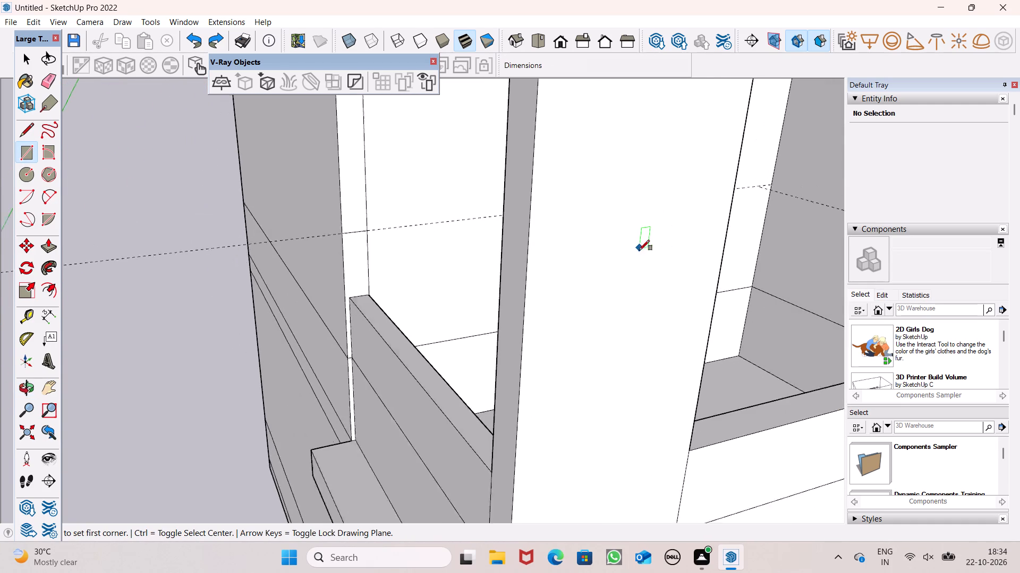
{"action": "scroll", "coordinate": [639, 250], "scroll_direction": "down", "scroll_amount": 9}
{"action": "middle_click_drag", "start_coordinate": [654, 266], "coordinate": [574, 266]}
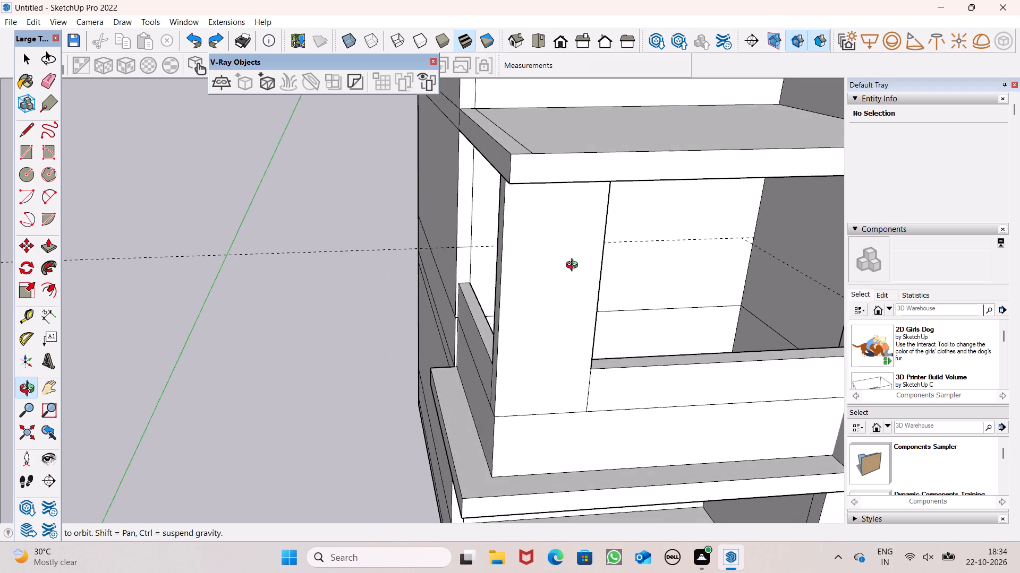
{"action": "middle_click_drag", "start_coordinate": [574, 266], "coordinate": [583, 250]}
{"action": "scroll", "coordinate": [481, 229], "scroll_direction": "up", "scroll_amount": 5}
{"action": "scroll", "coordinate": [464, 273], "scroll_direction": "up", "scroll_amount": 8}
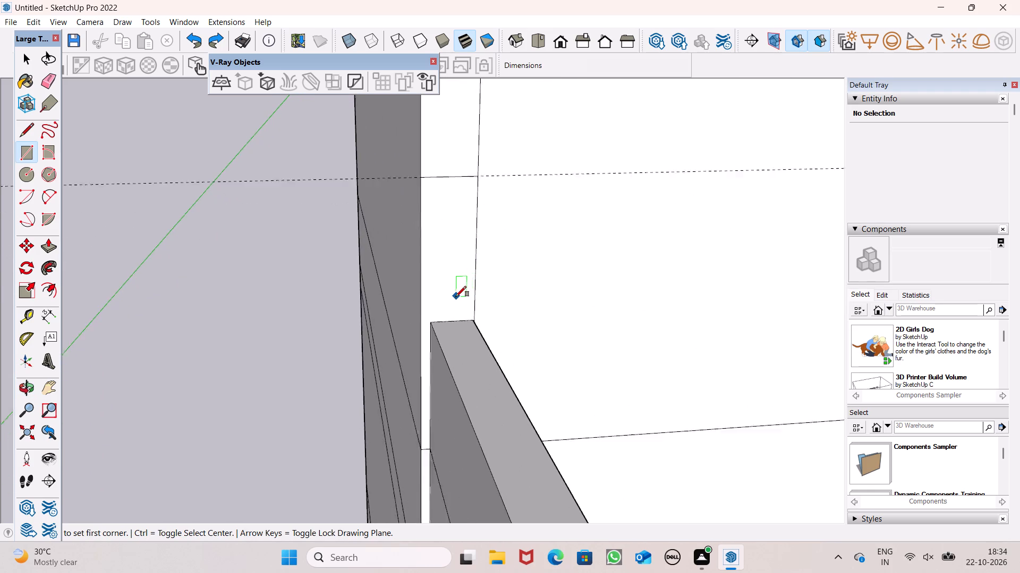
{"action": "scroll", "coordinate": [456, 297], "scroll_direction": "up", "scroll_amount": 3}
{"action": "left_click", "coordinate": [432, 292]}
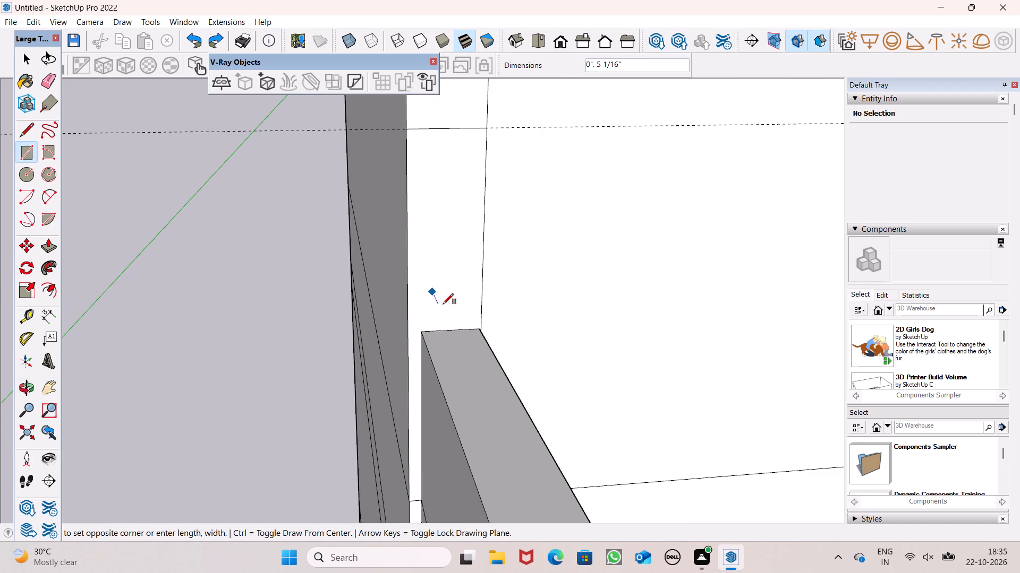
{"action": "left_click", "coordinate": [462, 314]}
{"action": "key", "text": "space"}
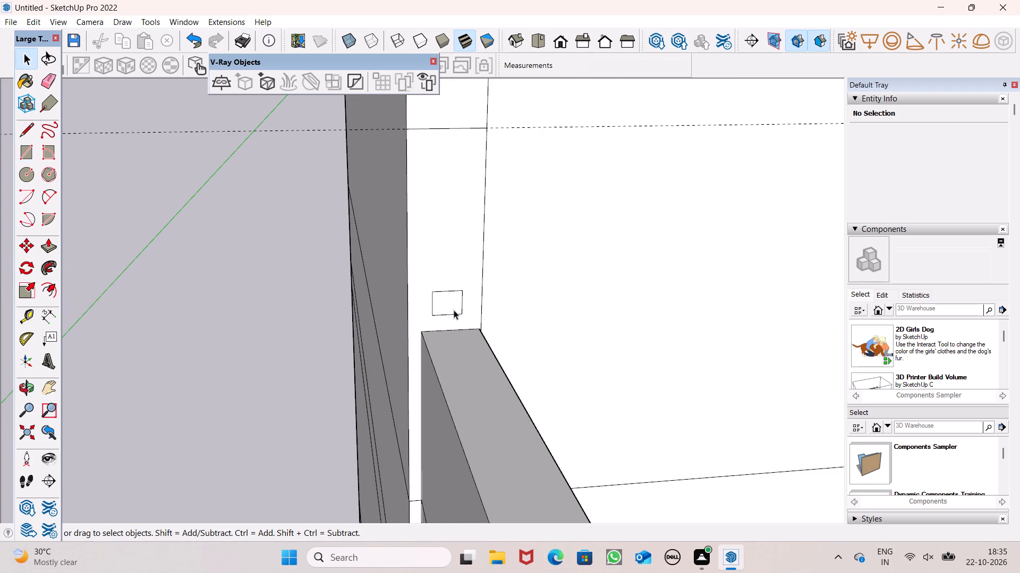
Copy the small rectangle upward four times, spaced about 4 1/8" to 4 13/16" apart, forming a column up to the guide line.
{"action": "double_click", "coordinate": [452, 305]}
{"action": "key", "text": "m"}
{"action": "key", "text": "Return"}
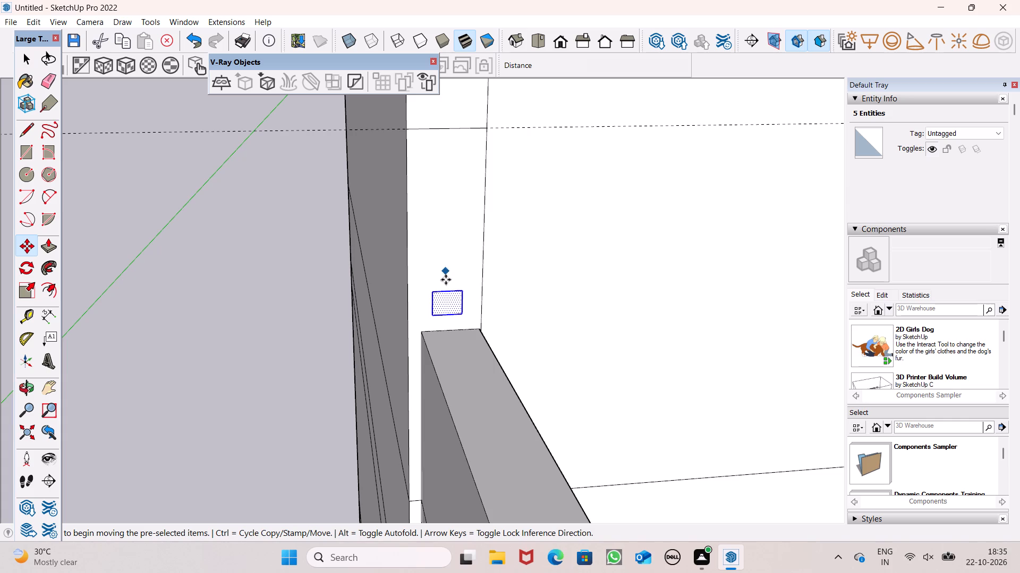
{"action": "left_click_drag", "start_coordinate": [463, 312], "coordinate": [462, 312]}
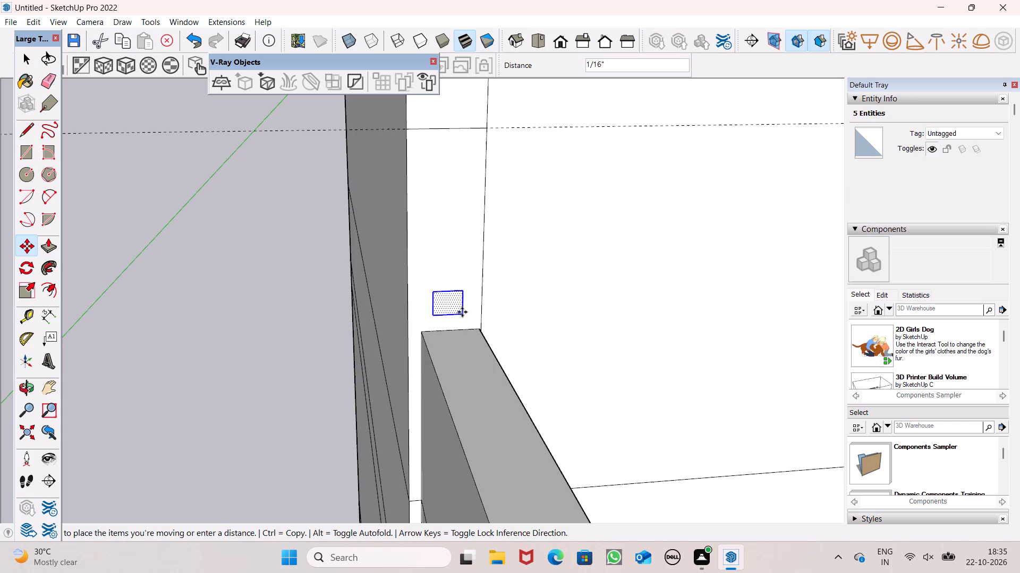
{"action": "left_click_drag", "start_coordinate": [462, 312], "coordinate": [469, 276]}
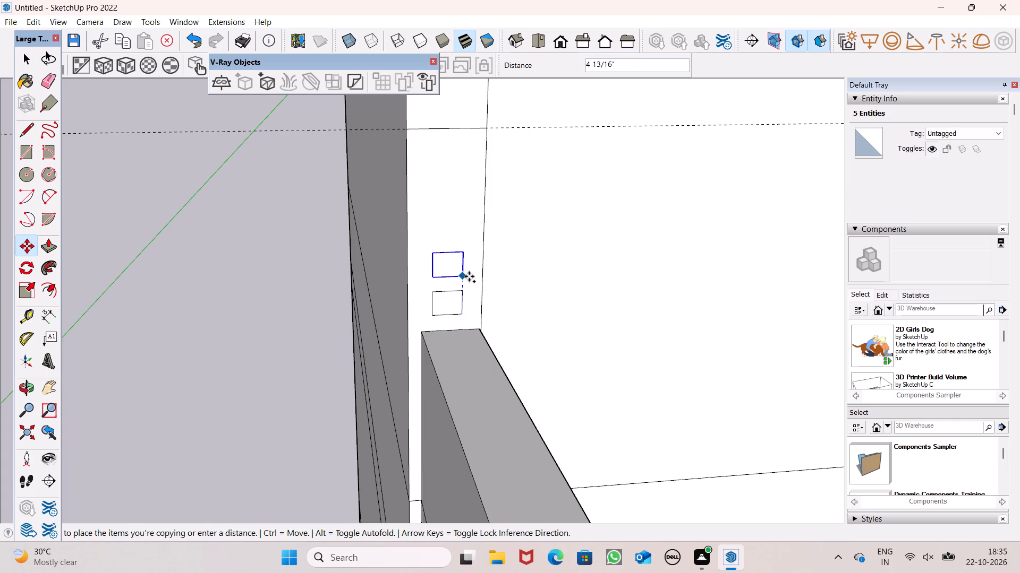
{"action": "left_click_drag", "start_coordinate": [469, 276], "coordinate": [469, 276]}
{"action": "left_click_drag", "start_coordinate": [465, 273], "coordinate": [466, 270]}
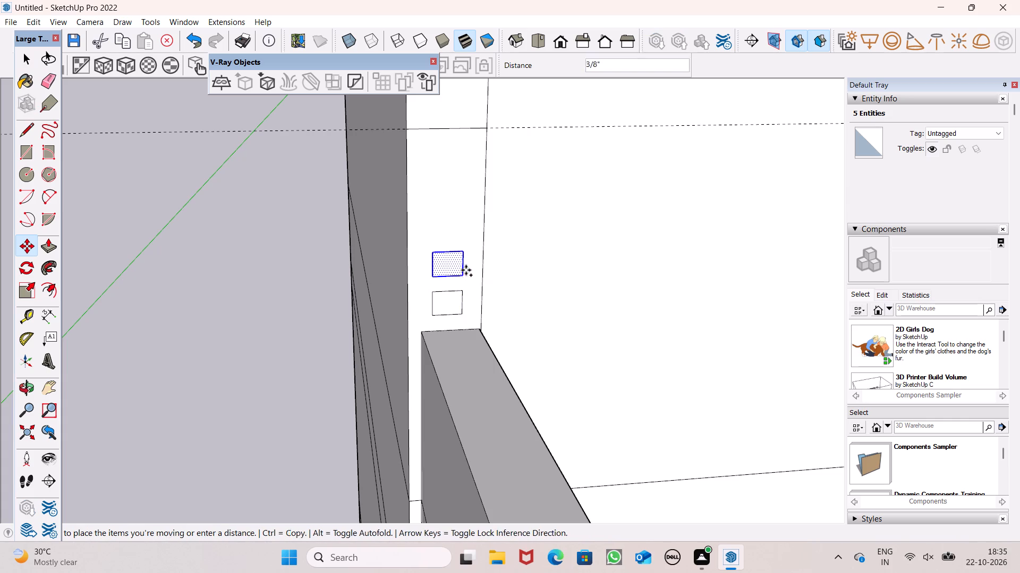
{"action": "left_click_drag", "start_coordinate": [466, 270], "coordinate": [464, 238]}
{"action": "left_click_drag", "start_coordinate": [463, 238], "coordinate": [462, 198]}
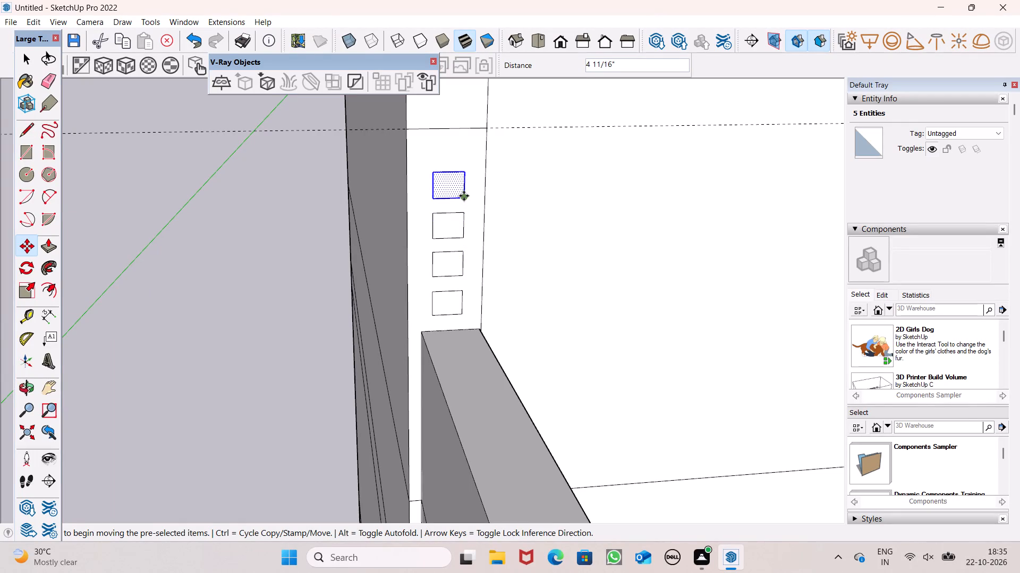
{"action": "left_click_drag", "start_coordinate": [464, 196], "coordinate": [457, 160]}
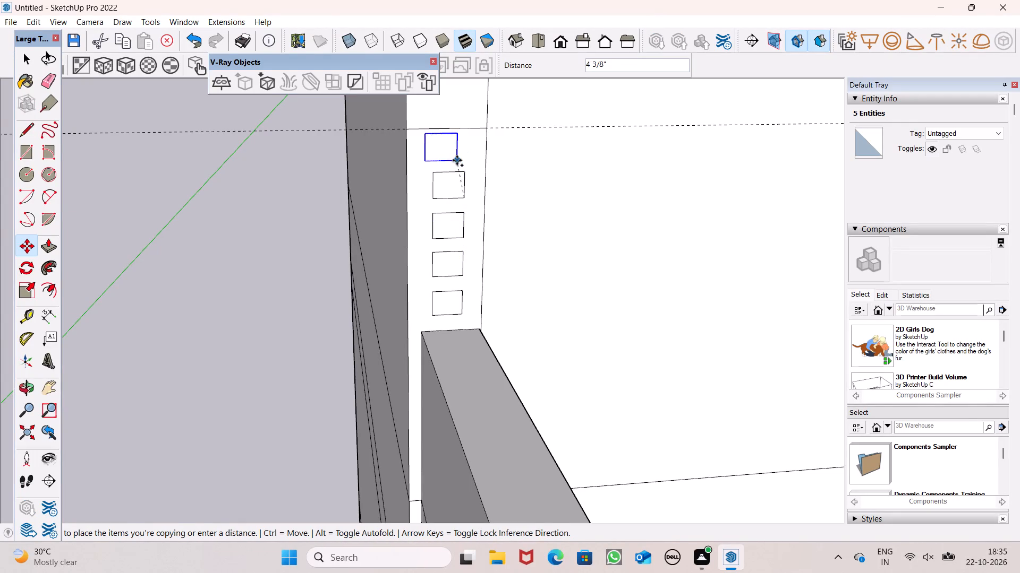
{"action": "left_click_drag", "start_coordinate": [457, 160], "coordinate": [464, 160]}
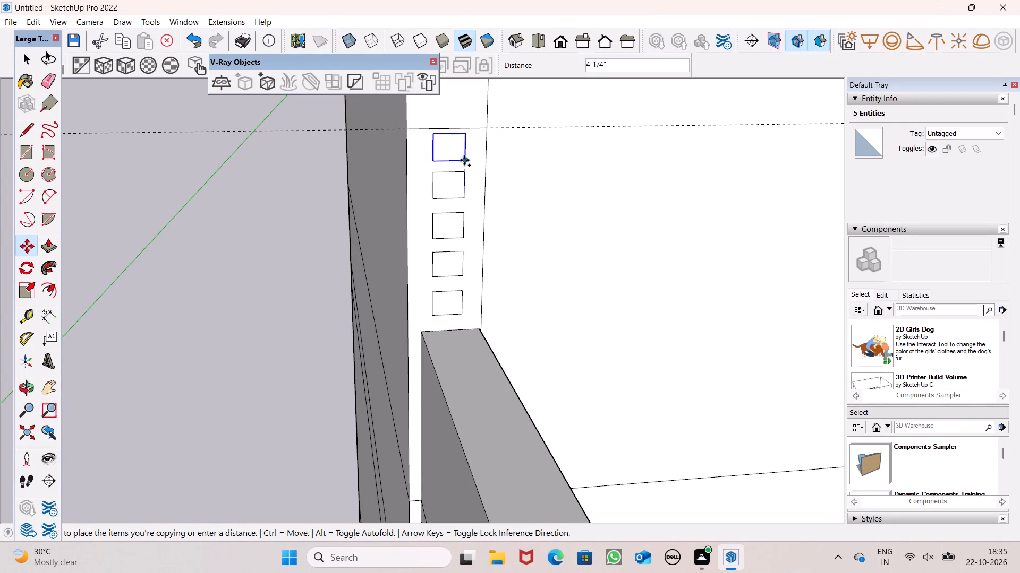
{"action": "left_click_drag", "start_coordinate": [464, 160], "coordinate": [464, 161]}
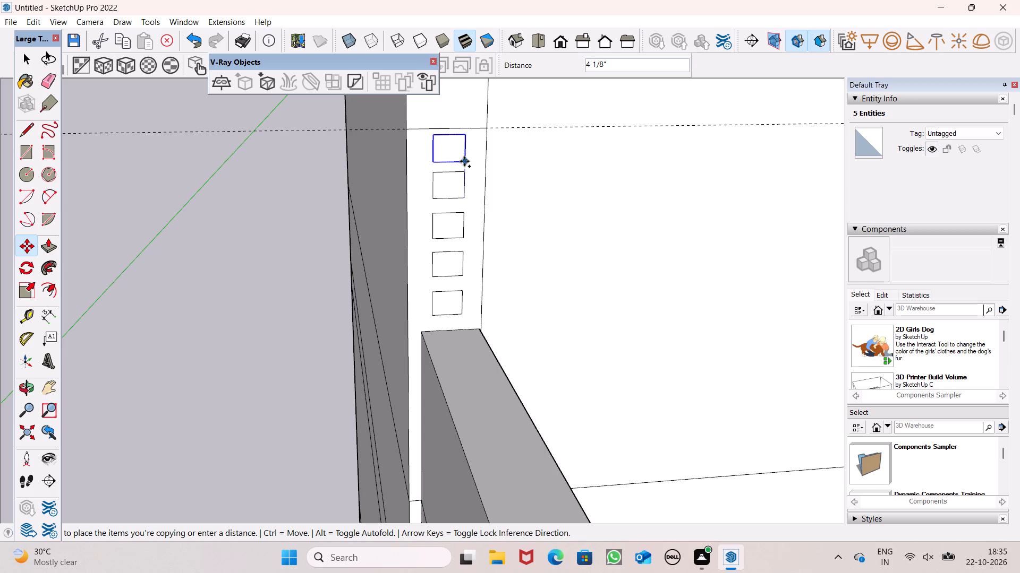
{"action": "left_click_drag", "start_coordinate": [464, 161], "coordinate": [464, 160]}
{"action": "key", "text": "space"}
{"action": "scroll", "coordinate": [466, 215], "scroll_direction": "down", "scroll_amount": 6}
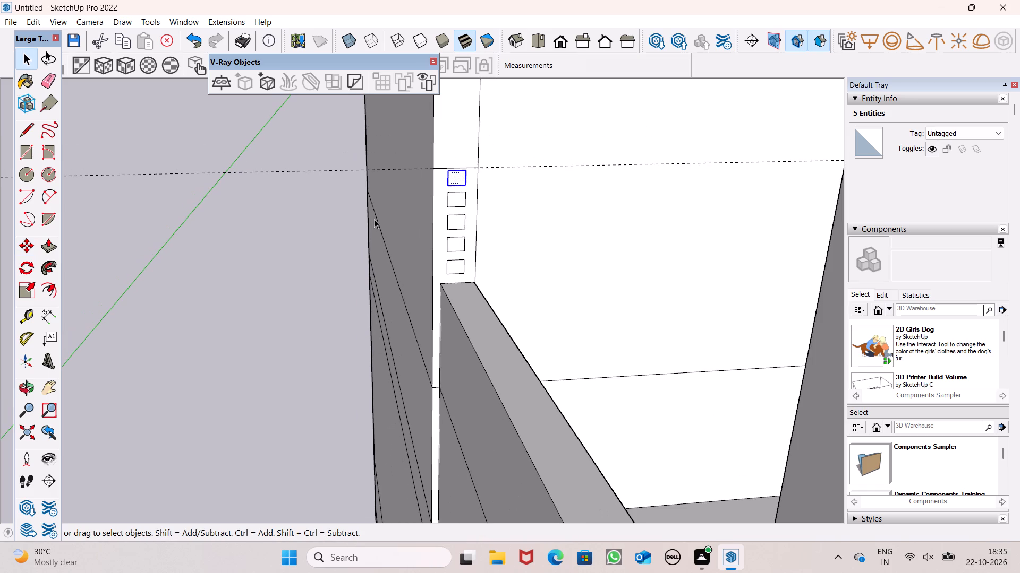
{"action": "left_click", "coordinate": [289, 215]}
Draw two vertical edges about 2' high on the wall, joining the right parapet's two end corners to the guide line.
{"action": "scroll", "coordinate": [386, 198], "scroll_direction": "down", "scroll_amount": 7}
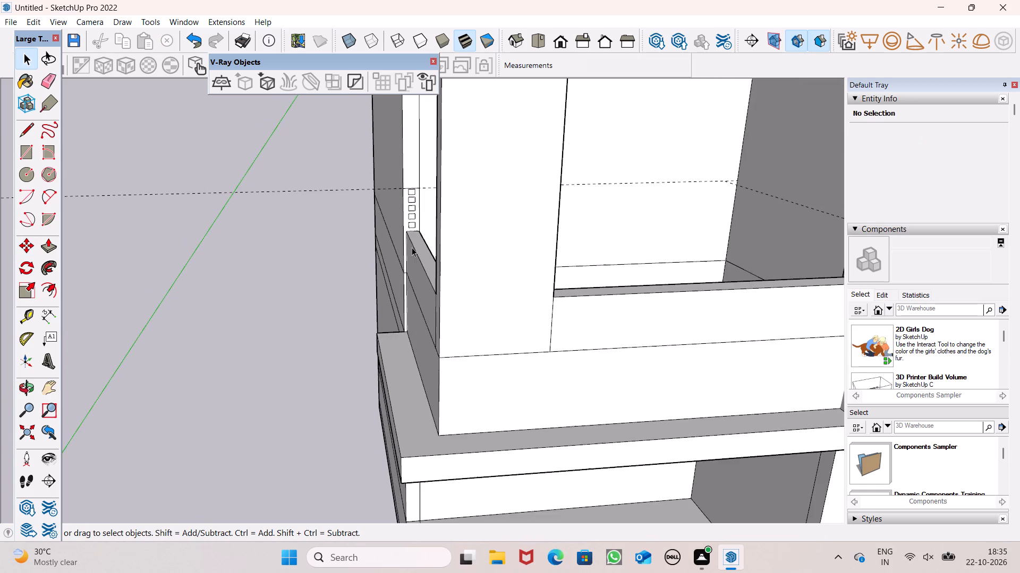
{"action": "middle_click_drag", "start_coordinate": [452, 280], "coordinate": [515, 249]}
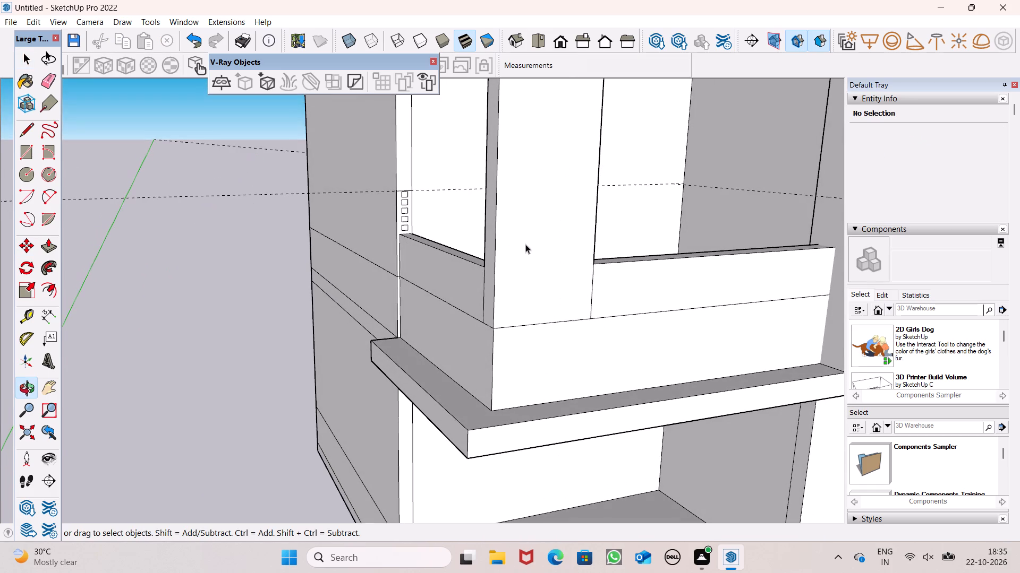
{"action": "scroll", "coordinate": [404, 292], "scroll_direction": "down", "scroll_amount": 2}
{"action": "middle_click_drag", "start_coordinate": [443, 322], "coordinate": [586, 317]}
{"action": "scroll", "coordinate": [664, 213], "scroll_direction": "up", "scroll_amount": 3}
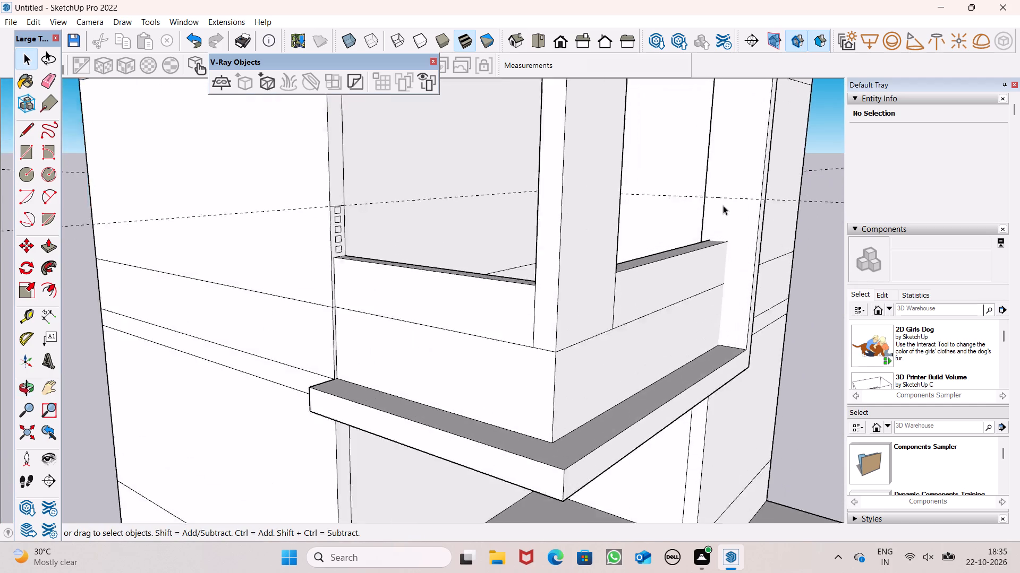
{"action": "scroll", "coordinate": [723, 205], "scroll_direction": "up", "scroll_amount": 3}
{"action": "middle_click_drag", "start_coordinate": [650, 267], "coordinate": [744, 253]}
{"action": "scroll", "coordinate": [730, 196], "scroll_direction": "up", "scroll_amount": 4}
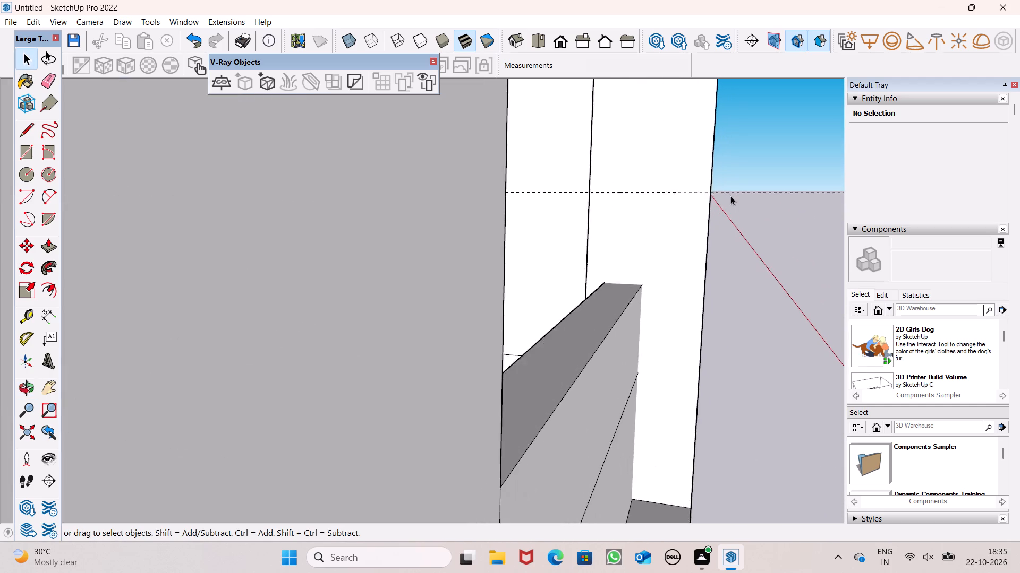
{"action": "scroll", "coordinate": [730, 196], "scroll_direction": "up", "scroll_amount": 3}
{"action": "middle_click_drag", "start_coordinate": [555, 336], "coordinate": [590, 340]}
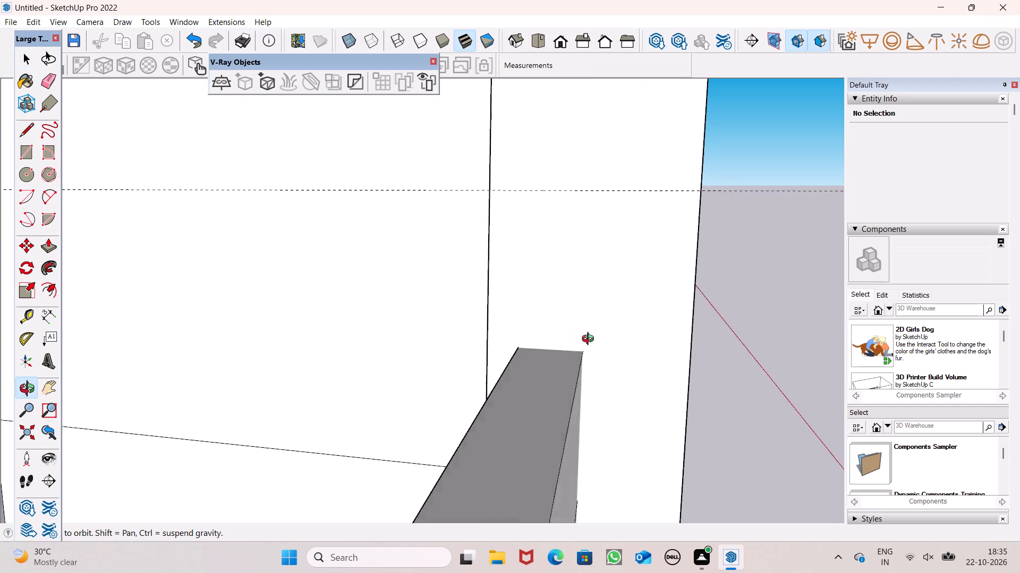
{"action": "middle_click_drag", "start_coordinate": [590, 340], "coordinate": [610, 342]}
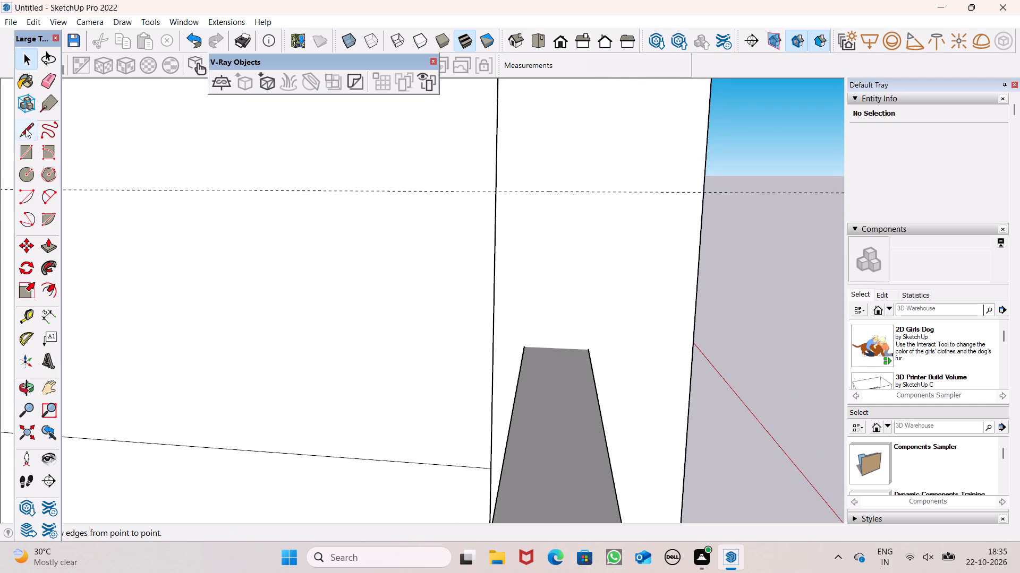
{"action": "left_click", "coordinate": [25, 128]}
{"action": "left_click", "coordinate": [525, 194]}
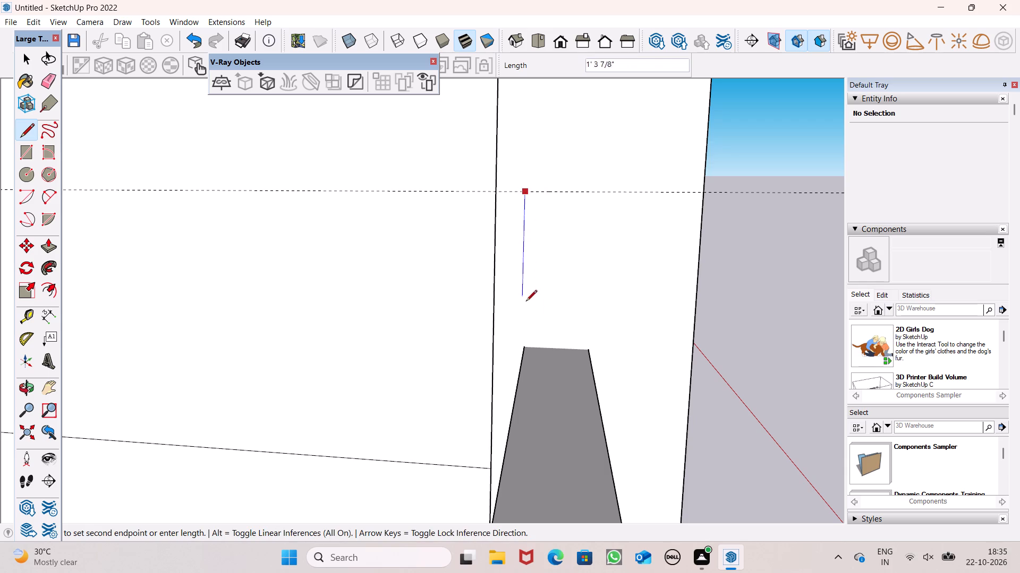
{"action": "left_click", "coordinate": [525, 348]}
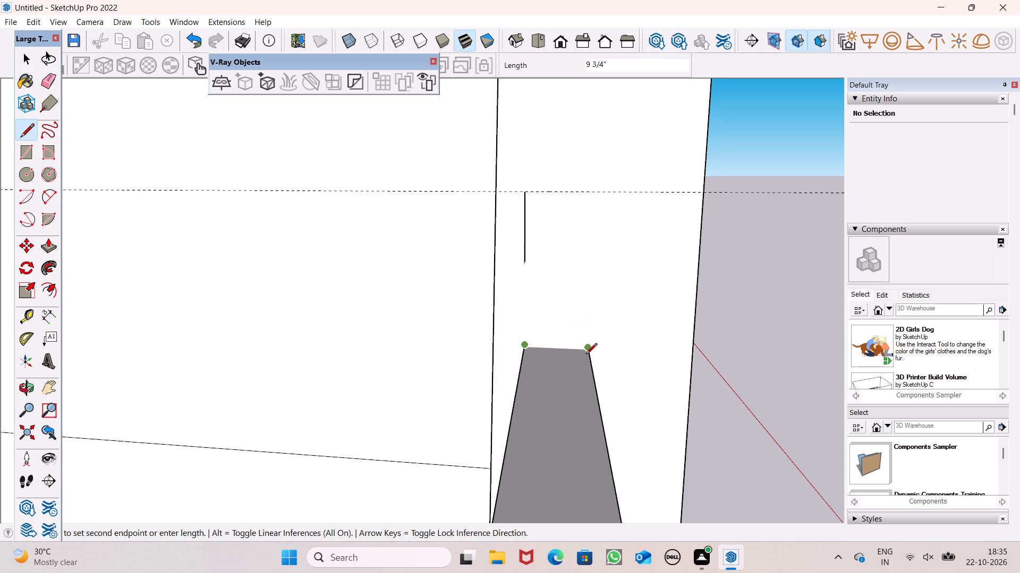
{"action": "key", "text": "space"}
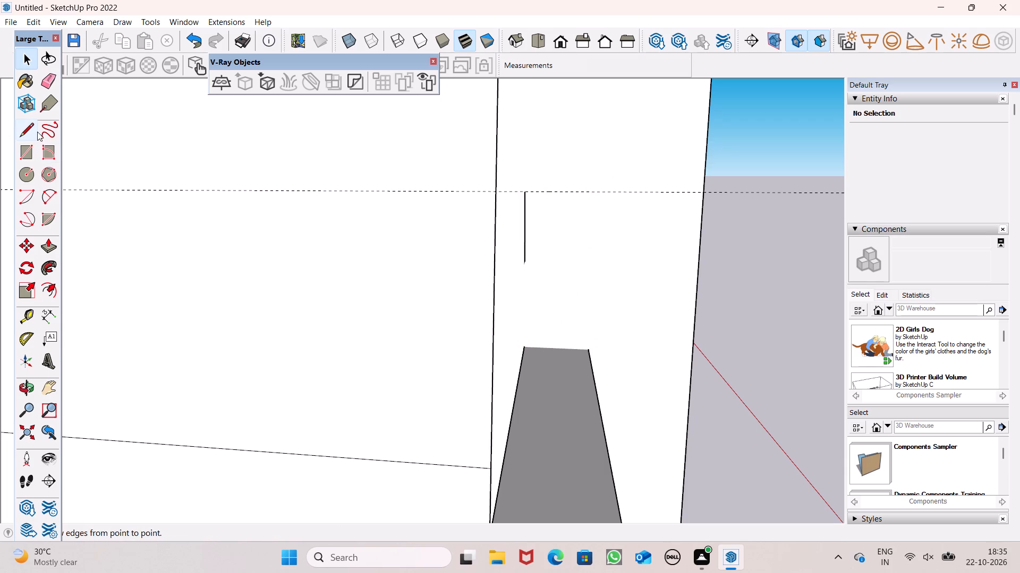
{"action": "left_click", "coordinate": [33, 126]}
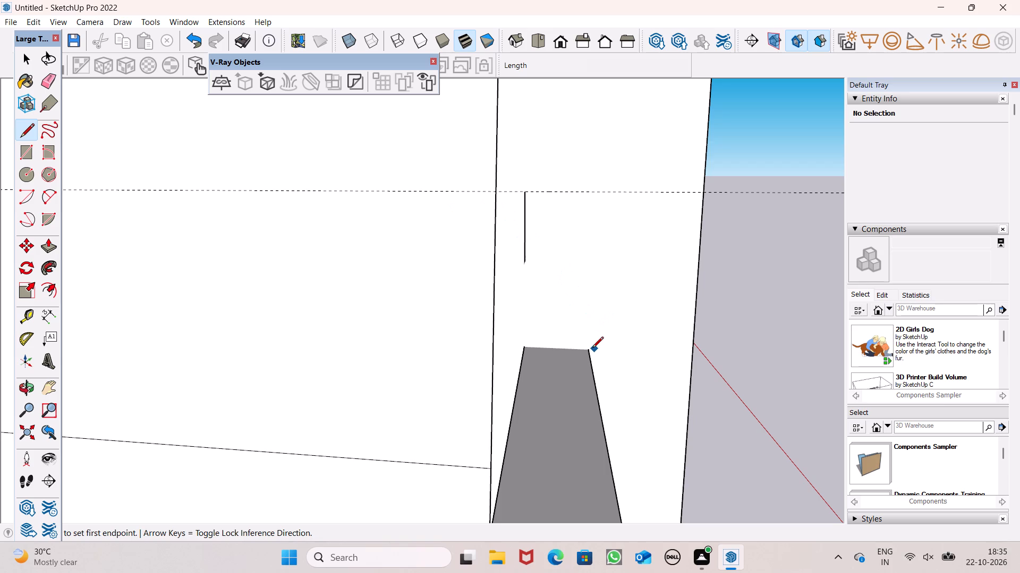
{"action": "left_click", "coordinate": [589, 351]}
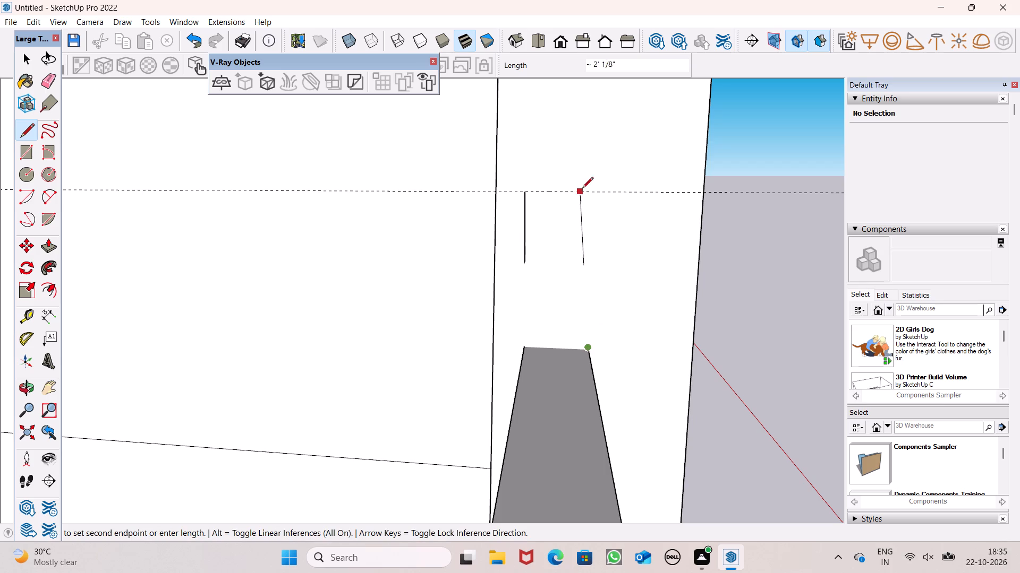
{"action": "left_click", "coordinate": [597, 190]}
{"action": "key", "text": "space"}
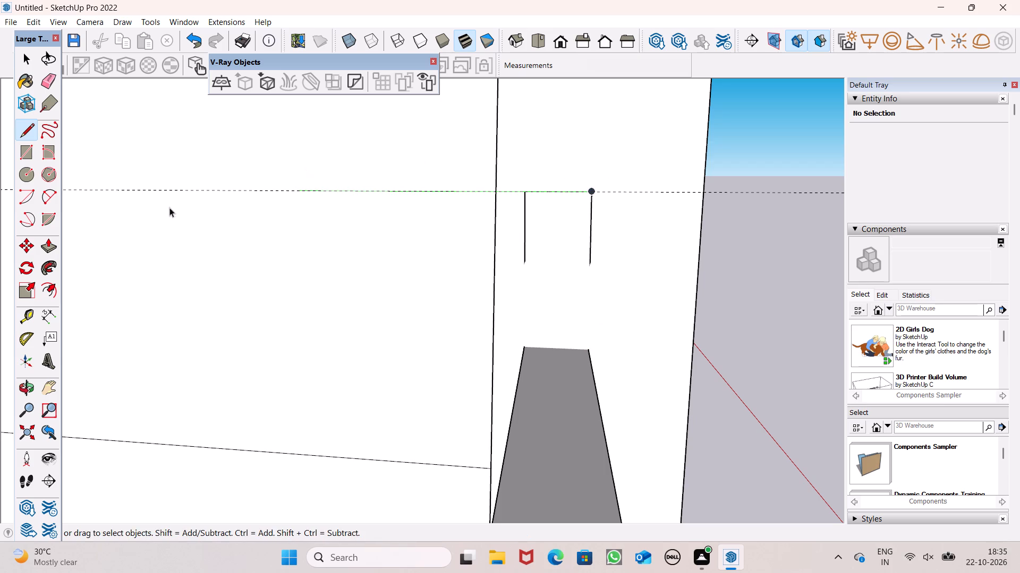
Draw a rectangle about 3 3/4" by 2 15/16" on the wall just above the right parapet's end, between the vertical edges.
{"action": "left_click", "coordinate": [27, 146]}
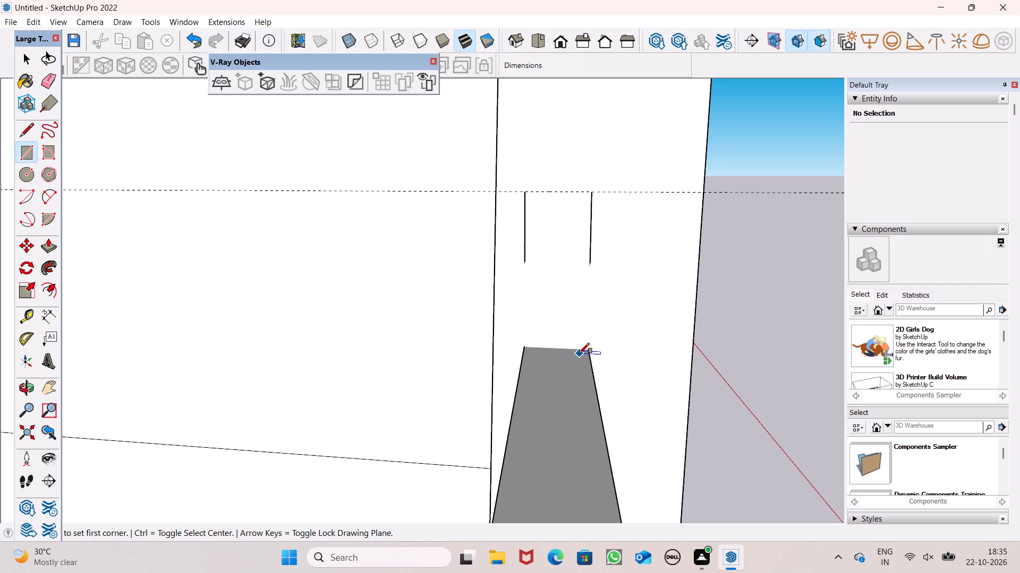
{"action": "scroll", "coordinate": [576, 353], "scroll_direction": "up", "scroll_amount": 2}
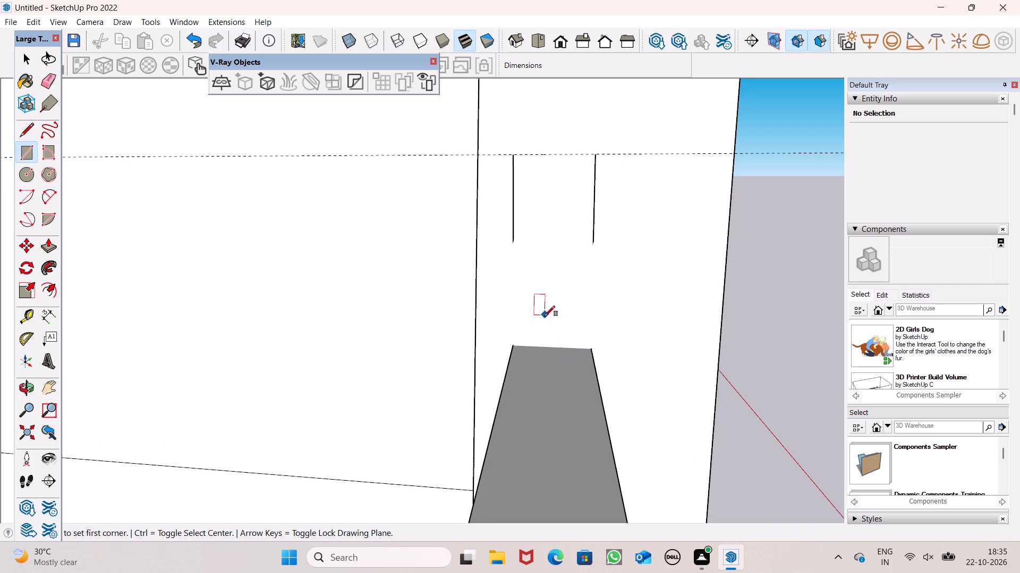
{"action": "left_click", "coordinate": [541, 311]}
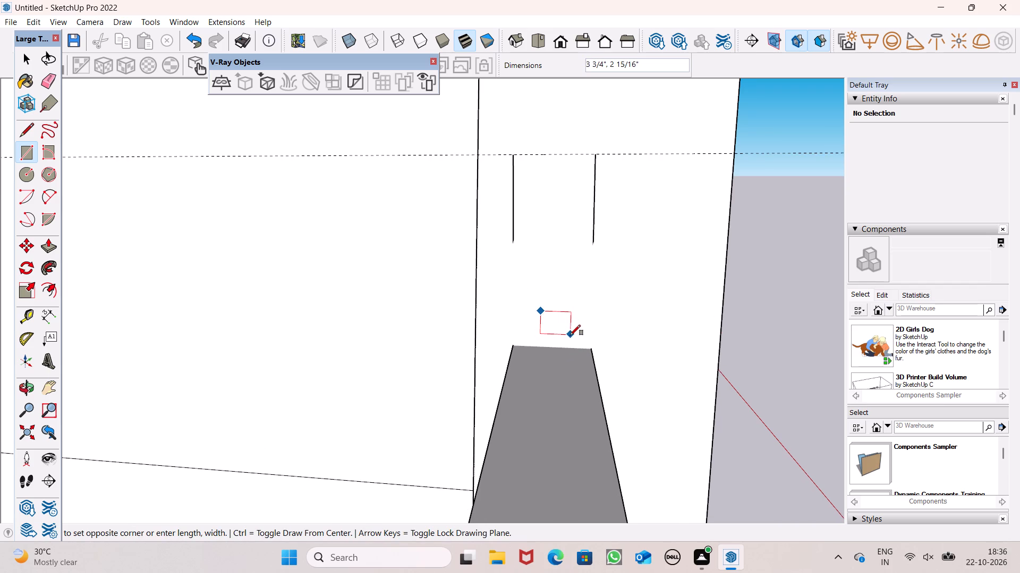
{"action": "left_click", "coordinate": [570, 335]}
{"action": "key", "text": "space"}
Move the small rectangle above the right parapet's end slightly upward on the wall face.
{"action": "double_click", "coordinate": [555, 328]}
{"action": "double_click", "coordinate": [555, 329]}
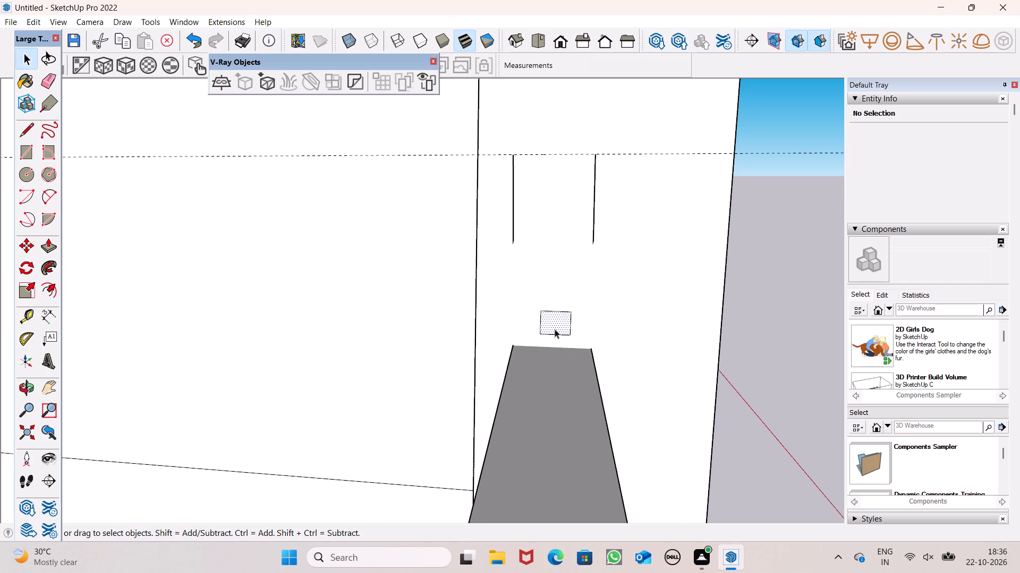
{"action": "key", "text": "m"}
{"action": "key", "text": "Return"}
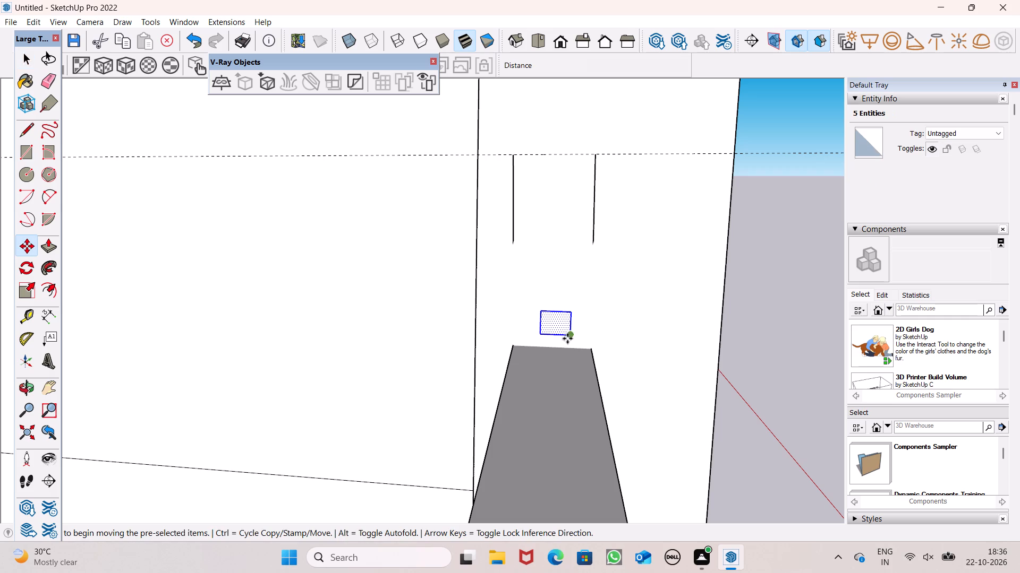
{"action": "left_click_drag", "start_coordinate": [571, 336], "coordinate": [568, 332]}
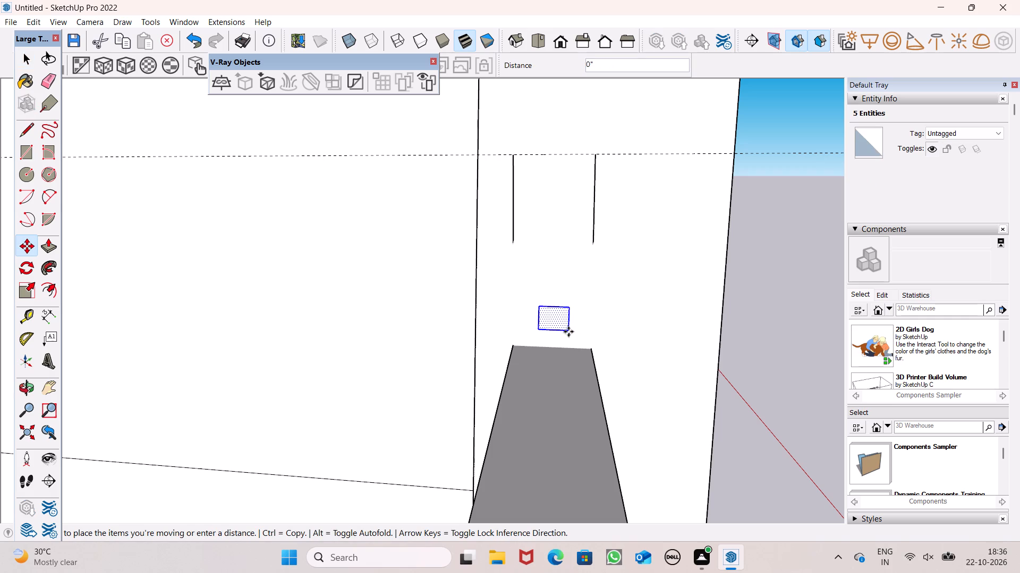
{"action": "left_click_drag", "start_coordinate": [568, 332], "coordinate": [568, 328]}
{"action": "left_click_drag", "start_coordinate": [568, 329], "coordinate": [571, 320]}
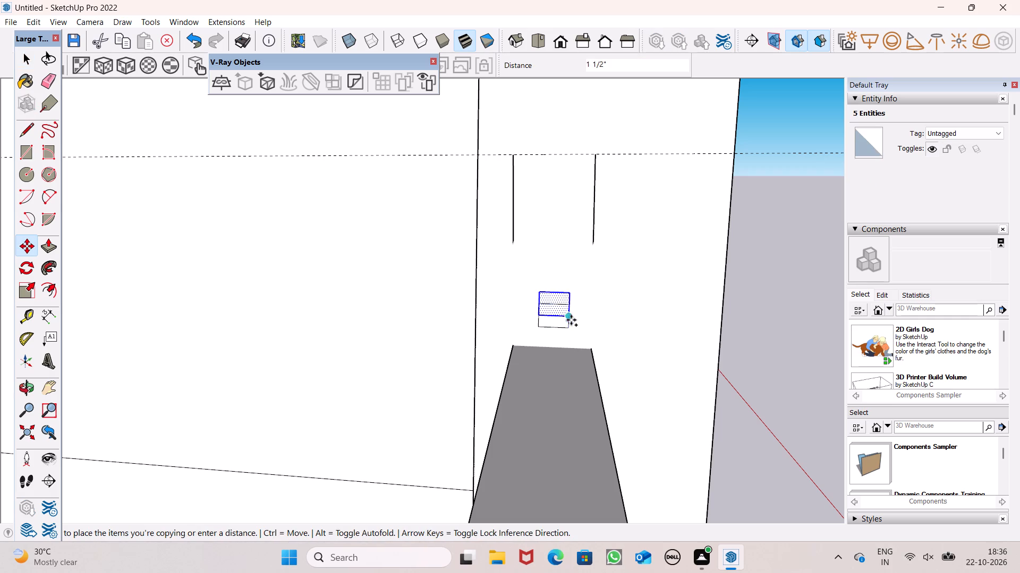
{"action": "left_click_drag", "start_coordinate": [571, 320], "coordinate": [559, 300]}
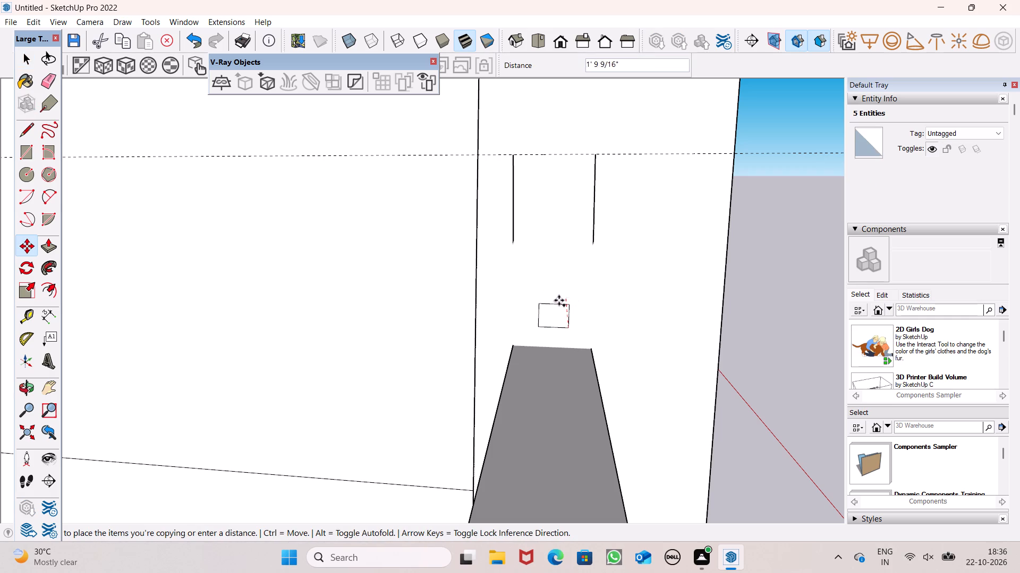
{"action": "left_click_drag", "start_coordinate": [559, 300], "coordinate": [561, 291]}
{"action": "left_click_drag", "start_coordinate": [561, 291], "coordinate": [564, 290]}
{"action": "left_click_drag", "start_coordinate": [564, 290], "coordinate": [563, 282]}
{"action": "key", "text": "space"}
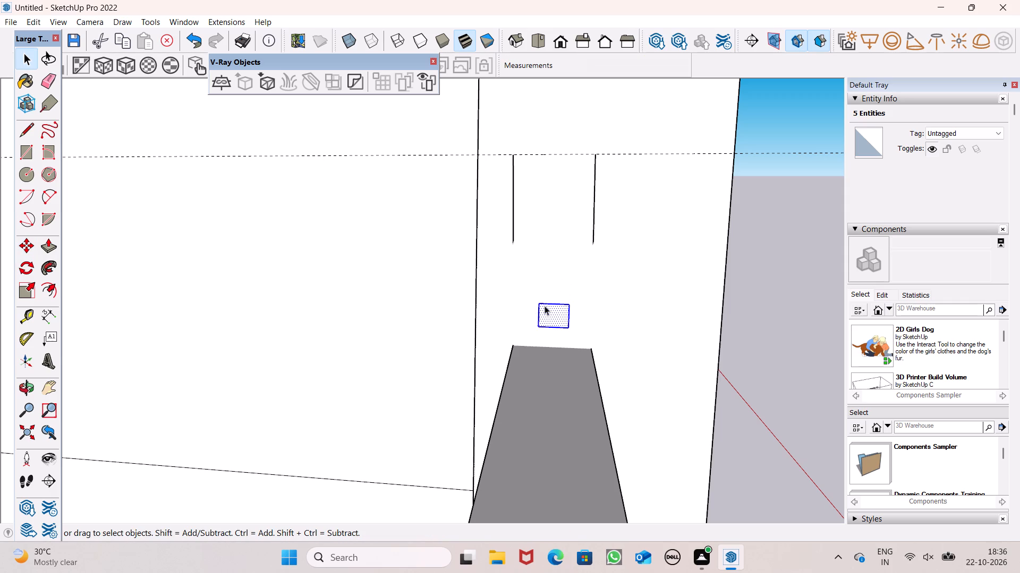
Copy the small rectangle upward about 4 7/8" and multiply it by 4, forming a column above the right parapet.
{"action": "key", "text": "m"}
{"action": "key", "text": "Return"}
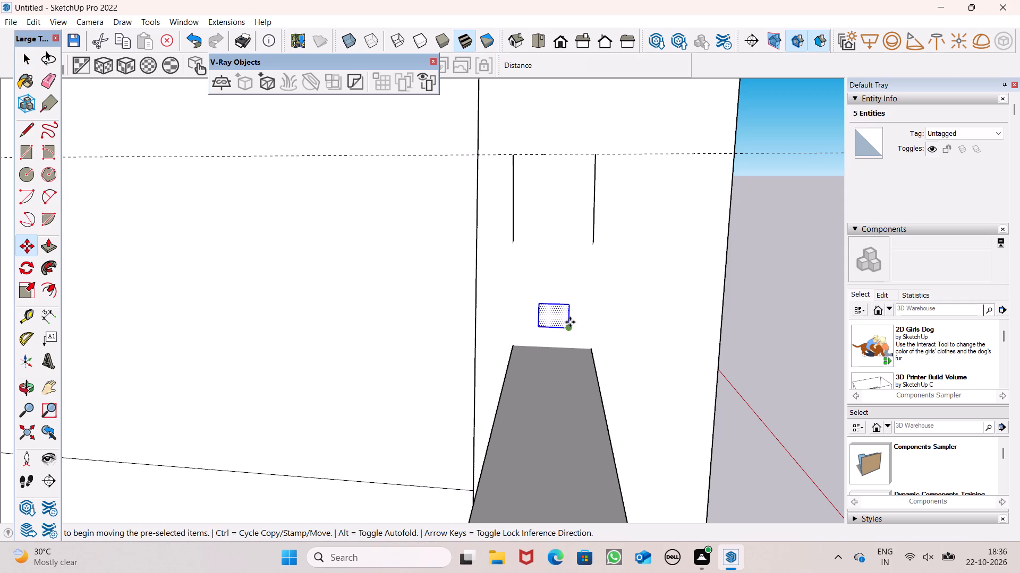
{"action": "left_click_drag", "start_coordinate": [569, 328], "coordinate": [567, 288]}
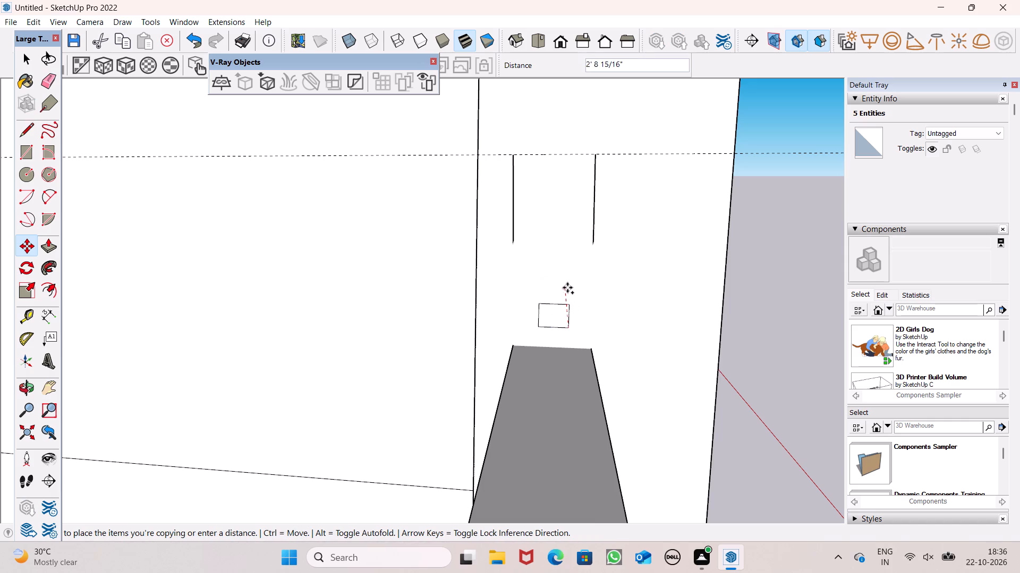
{"action": "left_click_drag", "start_coordinate": [567, 288], "coordinate": [573, 289]}
{"action": "left_click_drag", "start_coordinate": [573, 289], "coordinate": [574, 290]}
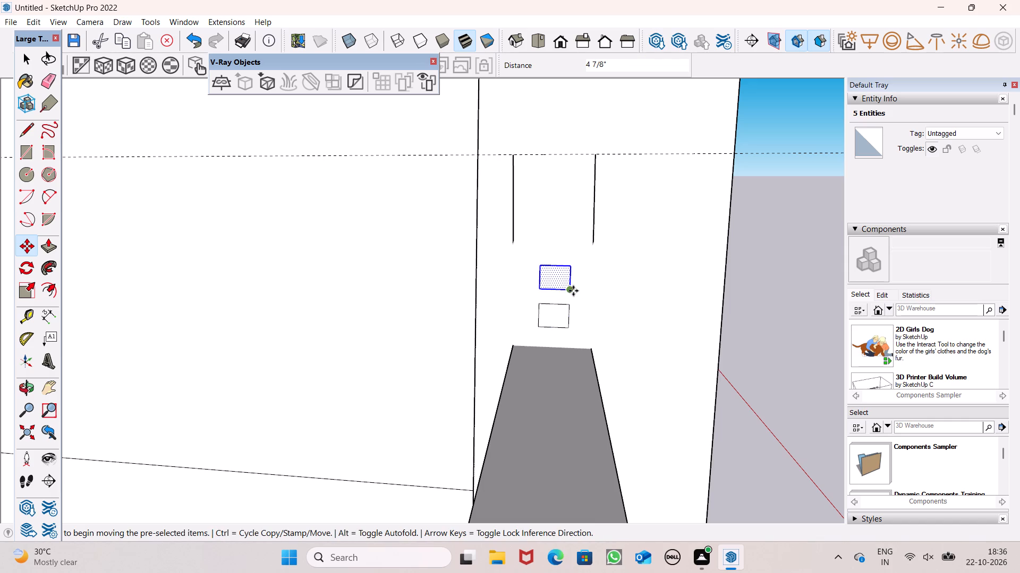
{"action": "key", "text": "shift+asterisk"}
{"action": "key", "text": "4"}
{"action": "key", "text": "Return"}
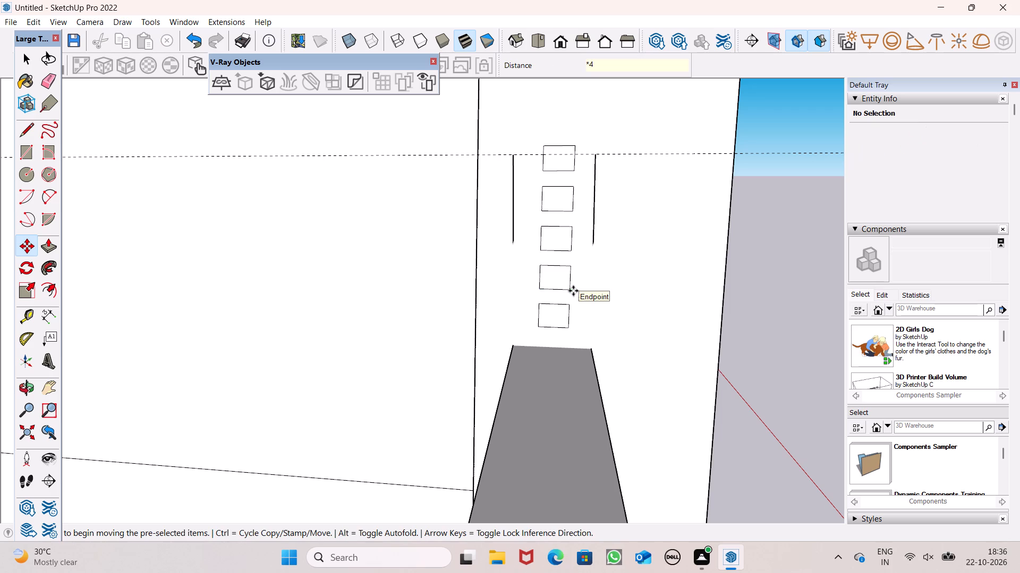
{"action": "key", "text": "space"}
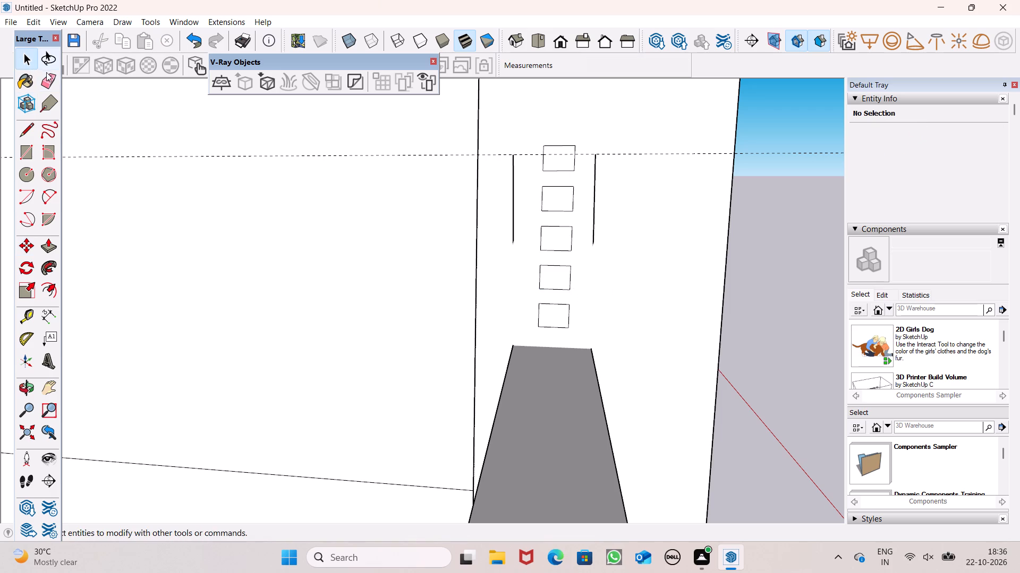
Erase the column's topmost rectangle, the guide line crossing it and the two vertical edges beside the column.
{"action": "left_click", "coordinate": [49, 75]}
{"action": "left_click_drag", "start_coordinate": [560, 145], "coordinate": [551, 149]}
{"action": "left_click", "coordinate": [543, 152]}
{"action": "left_click_drag", "start_coordinate": [548, 173], "coordinate": [558, 168]}
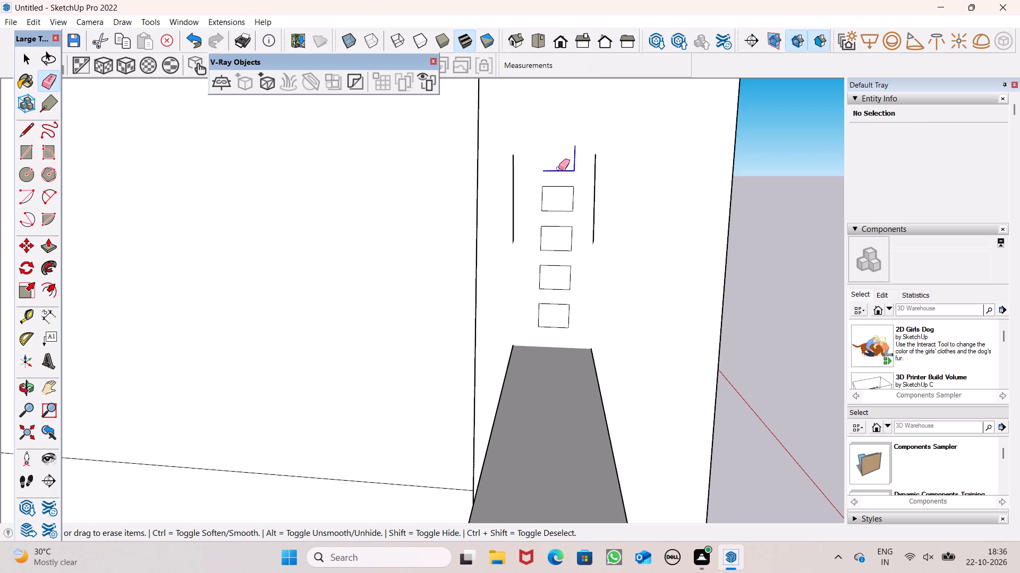
{"action": "left_click_drag", "start_coordinate": [558, 168], "coordinate": [563, 166]}
{"action": "left_click", "coordinate": [577, 159]}
{"action": "left_click_drag", "start_coordinate": [593, 160], "coordinate": [602, 162]}
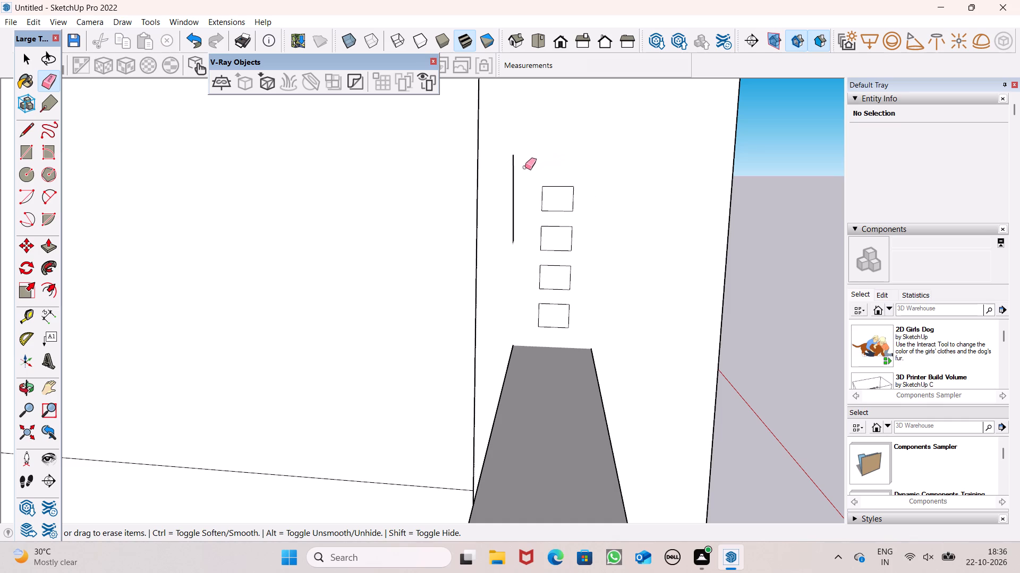
{"action": "left_click_drag", "start_coordinate": [525, 167], "coordinate": [515, 173]}
{"action": "left_click_drag", "start_coordinate": [517, 168], "coordinate": [507, 179]}
Draw a rectangle about 3" by 3" on the top face of the terrace's right parapet, toward the corner pillar.
{"action": "scroll", "coordinate": [599, 143], "scroll_direction": "down", "scroll_amount": 4}
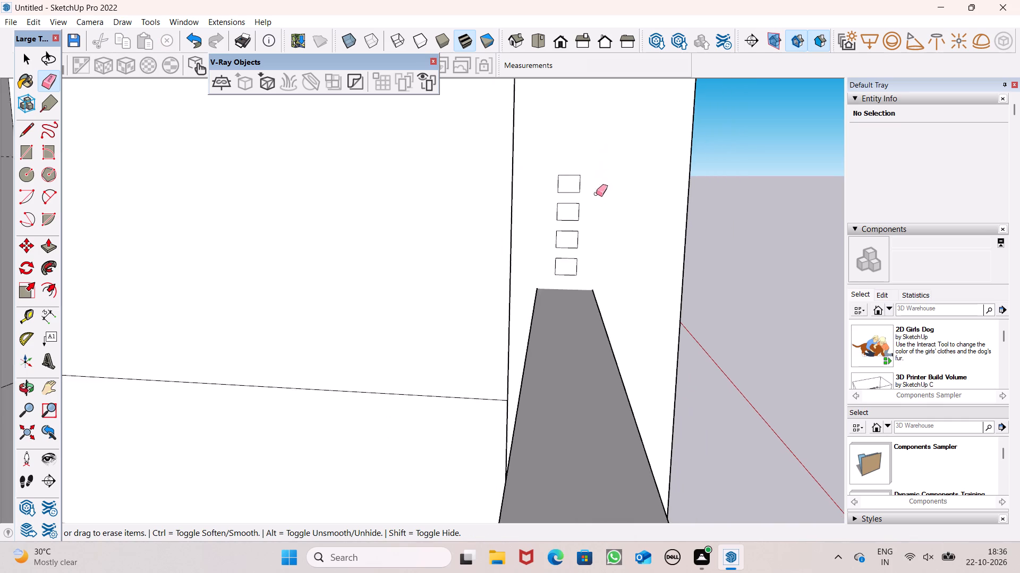
{"action": "middle_click_drag", "start_coordinate": [596, 205], "coordinate": [487, 244]}
{"action": "scroll", "coordinate": [547, 189], "scroll_direction": "down", "scroll_amount": 10}
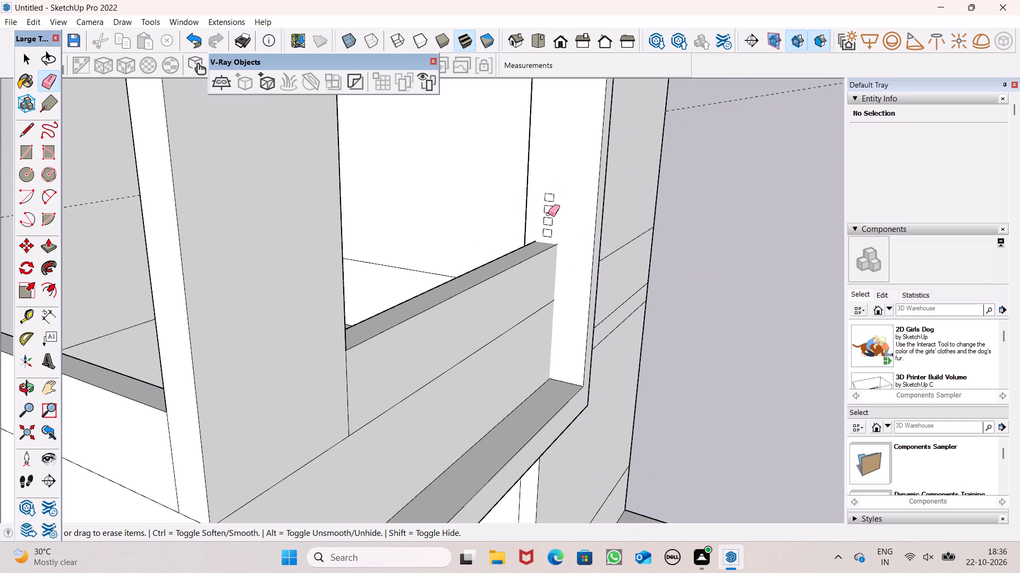
{"action": "scroll", "coordinate": [550, 214], "scroll_direction": "down", "scroll_amount": 4}
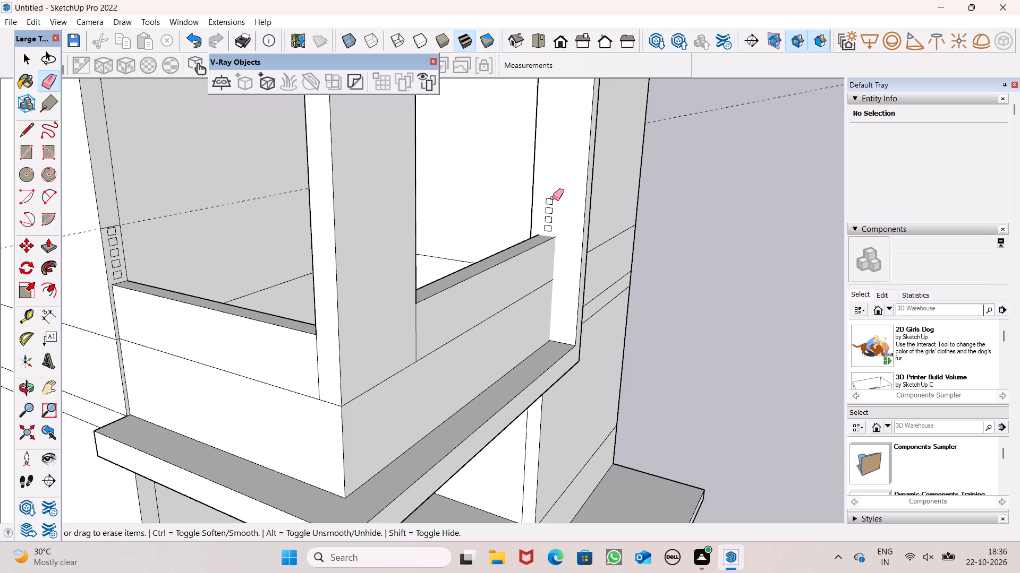
{"action": "scroll", "coordinate": [568, 186], "scroll_direction": "down", "scroll_amount": 3}
{"action": "middle_click_drag", "start_coordinate": [550, 258], "coordinate": [511, 309]}
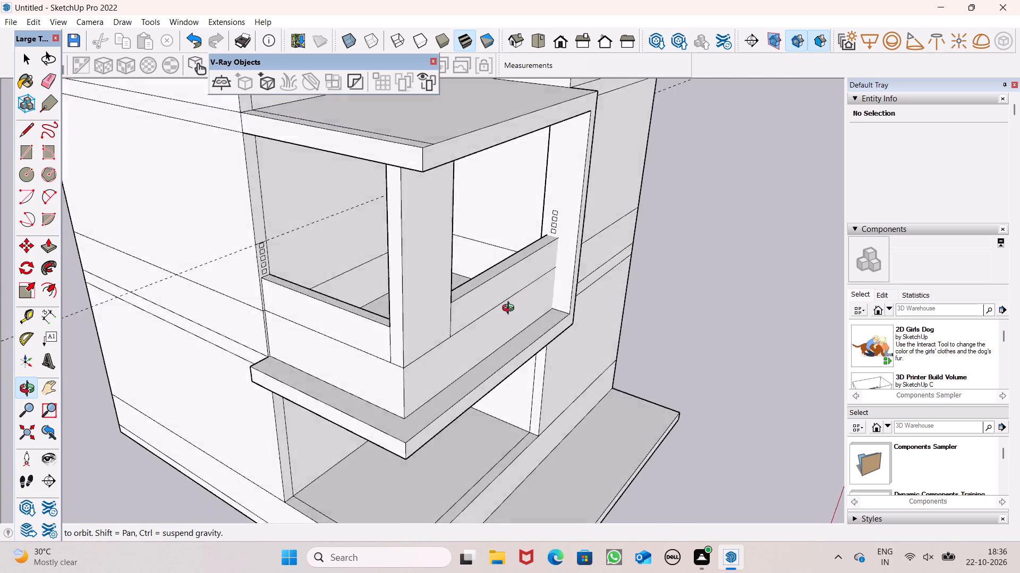
{"action": "middle_click_drag", "start_coordinate": [511, 309], "coordinate": [342, 310]}
{"action": "scroll", "coordinate": [568, 184], "scroll_direction": "down", "scroll_amount": 3}
{"action": "middle_click_drag", "start_coordinate": [540, 247], "coordinate": [498, 277]}
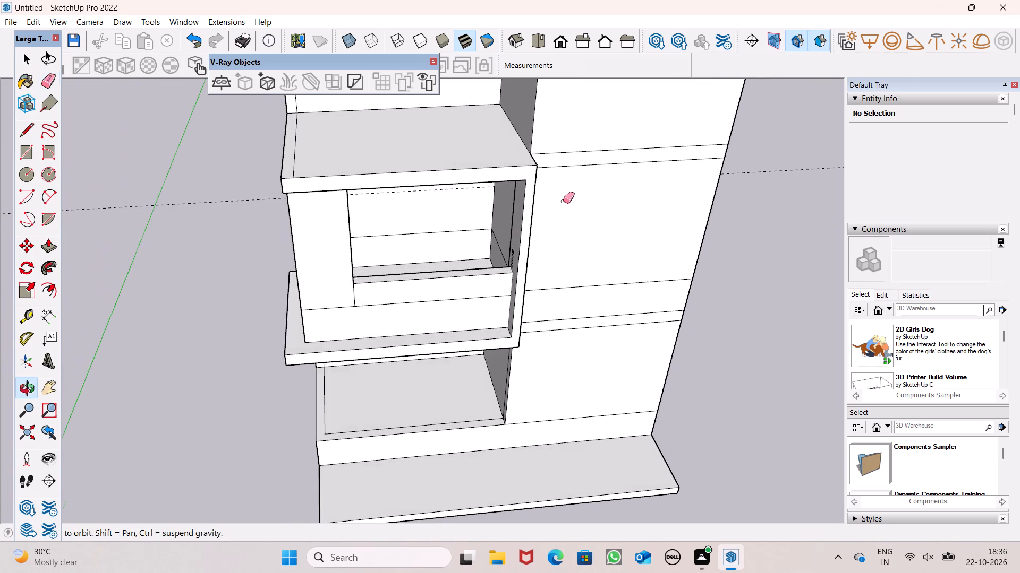
{"action": "scroll", "coordinate": [563, 201], "scroll_direction": "down", "scroll_amount": 3}
{"action": "scroll", "coordinate": [477, 277], "scroll_direction": "up", "scroll_amount": 6}
{"action": "scroll", "coordinate": [476, 222], "scroll_direction": "down", "scroll_amount": 3}
{"action": "middle_click_drag", "start_coordinate": [475, 263], "coordinate": [458, 325]}
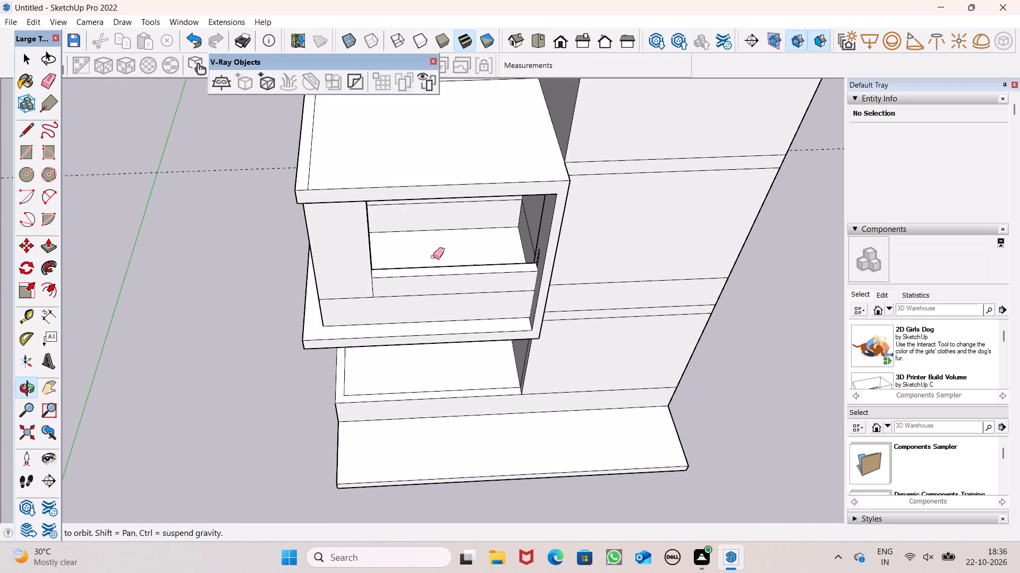
{"action": "scroll", "coordinate": [439, 248], "scroll_direction": "down", "scroll_amount": 2}
{"action": "scroll", "coordinate": [433, 258], "scroll_direction": "up", "scroll_amount": 7}
{"action": "scroll", "coordinate": [571, 238], "scroll_direction": "down", "scroll_amount": 4}
{"action": "middle_click_drag", "start_coordinate": [539, 292], "coordinate": [518, 352]}
{"action": "scroll", "coordinate": [495, 337], "scroll_direction": "up", "scroll_amount": 7}
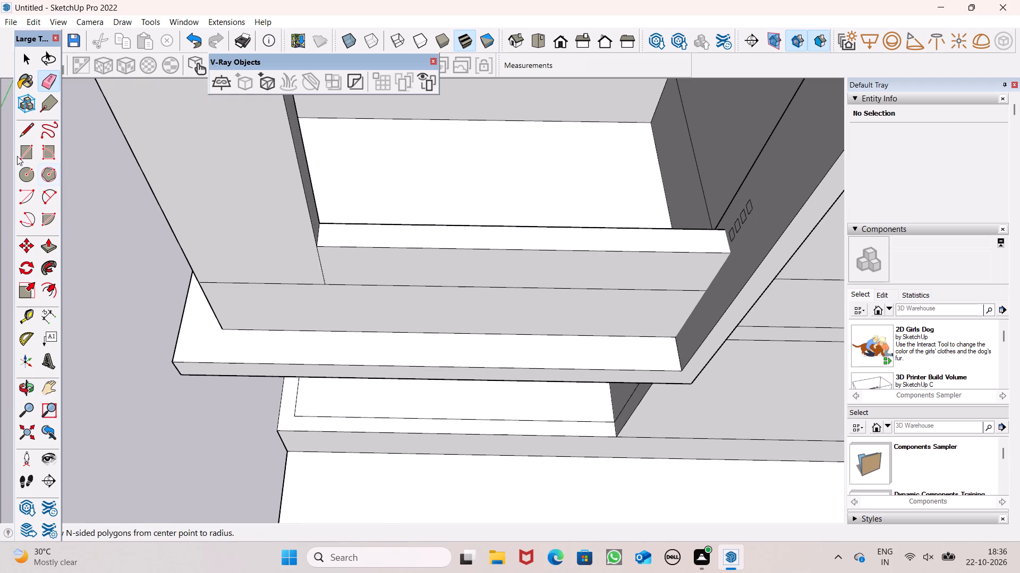
{"action": "left_click", "coordinate": [17, 156]}
{"action": "scroll", "coordinate": [418, 241], "scroll_direction": "up", "scroll_amount": 2}
{"action": "scroll", "coordinate": [452, 219], "scroll_direction": "down", "scroll_amount": 2}
{"action": "middle_click_drag", "start_coordinate": [476, 254], "coordinate": [453, 324]}
{"action": "scroll", "coordinate": [453, 324], "scroll_direction": "up", "scroll_amount": 1}
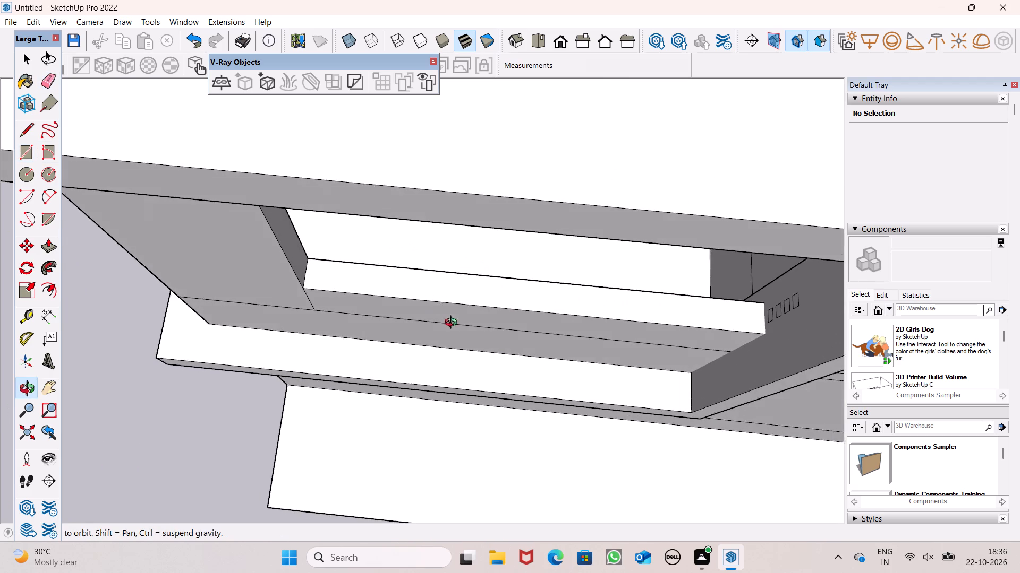
{"action": "middle_click_drag", "start_coordinate": [453, 324], "coordinate": [453, 322]}
{"action": "scroll", "coordinate": [430, 303], "scroll_direction": "up", "scroll_amount": 2}
{"action": "middle_click", "coordinate": [457, 299]}
{"action": "scroll", "coordinate": [436, 285], "scroll_direction": "up", "scroll_amount": 2}
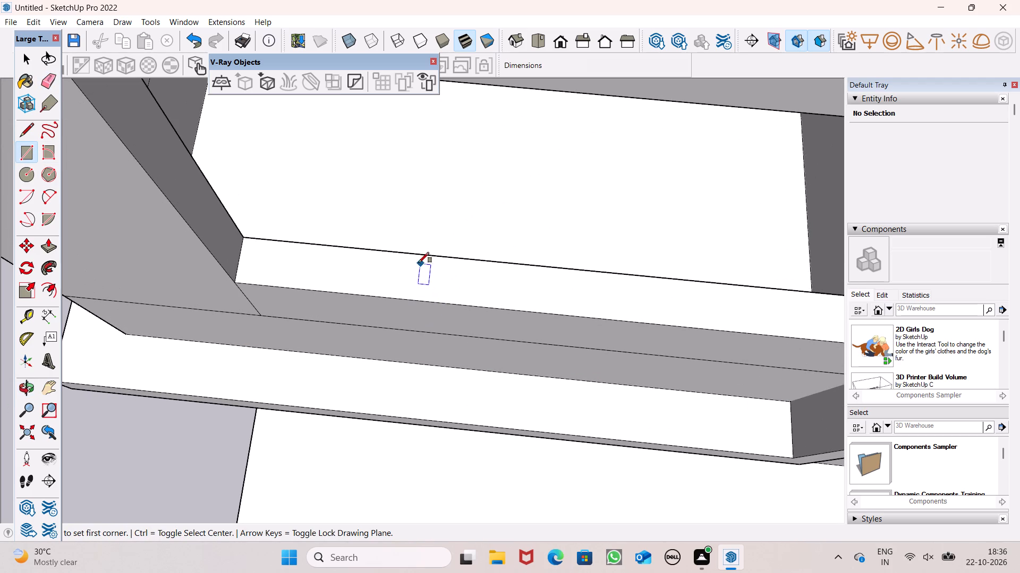
{"action": "left_click", "coordinate": [406, 265]}
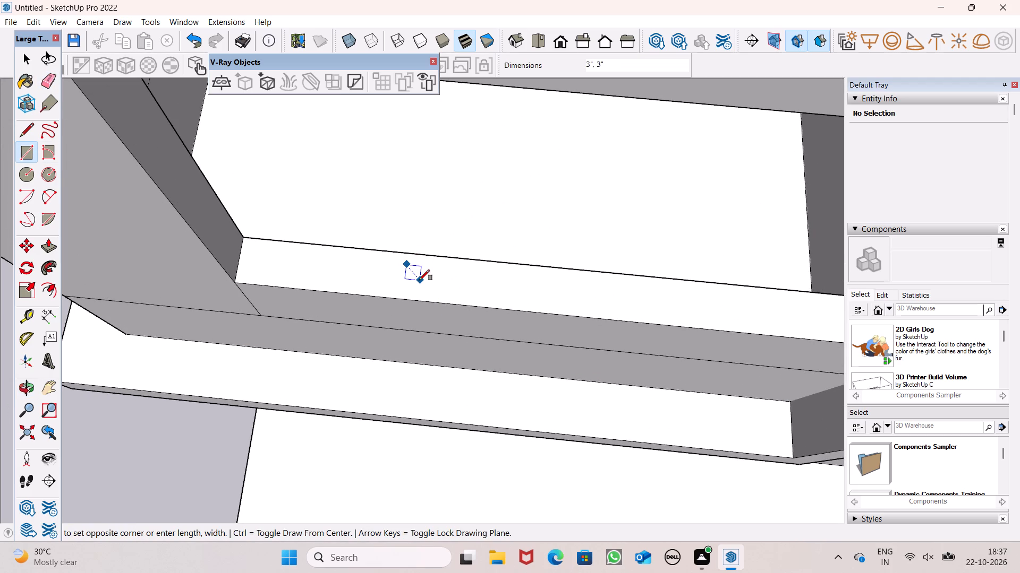
{"action": "left_click", "coordinate": [419, 280]}
{"action": "key", "text": "space"}
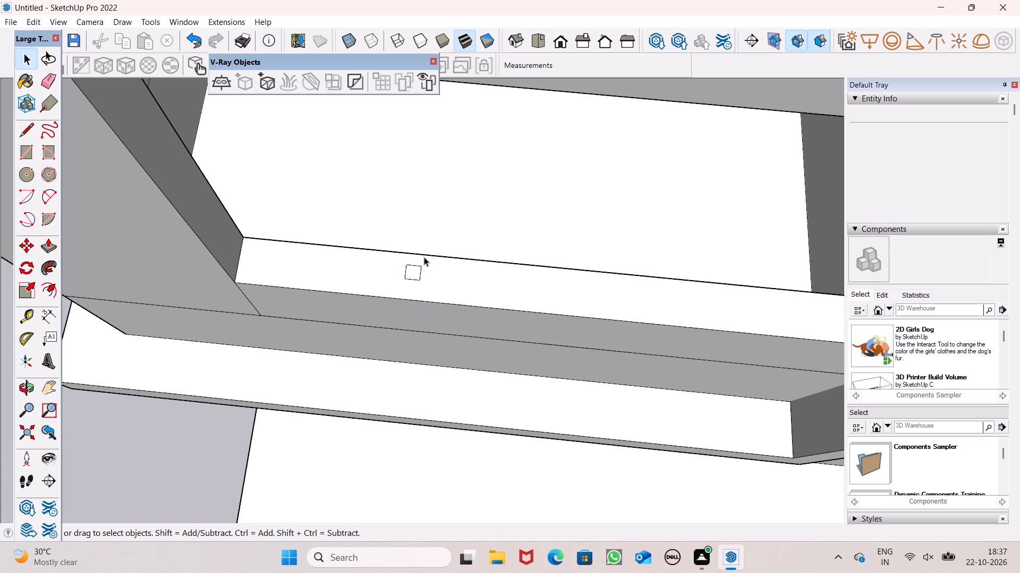
Copy the 3" square about 5' 1 1/8" along the right parapet's top toward its wall end.
{"action": "scroll", "coordinate": [439, 271], "scroll_direction": "up", "scroll_amount": 2}
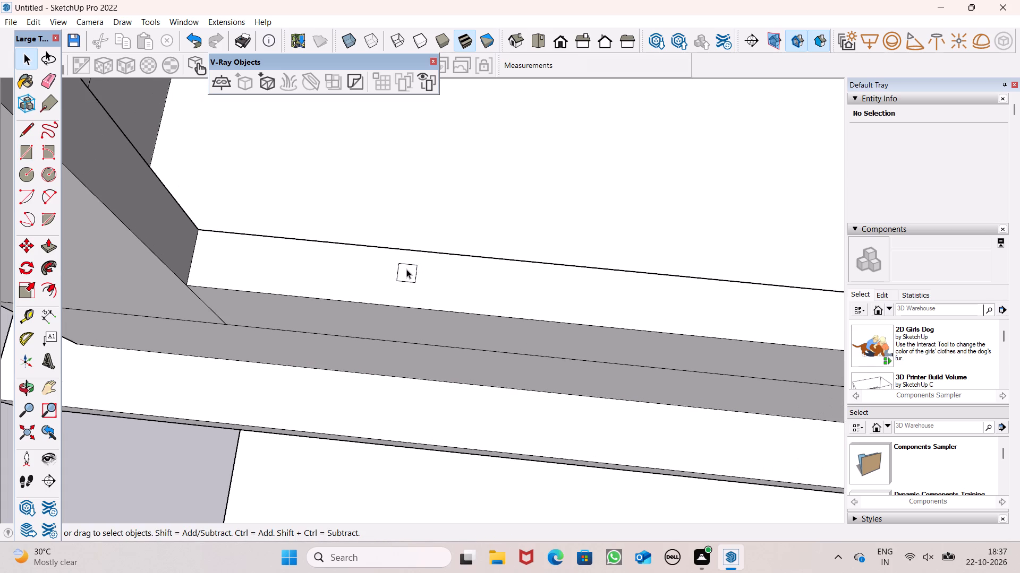
{"action": "double_click", "coordinate": [406, 269]}
{"action": "key", "text": "m"}
{"action": "key", "text": "Return"}
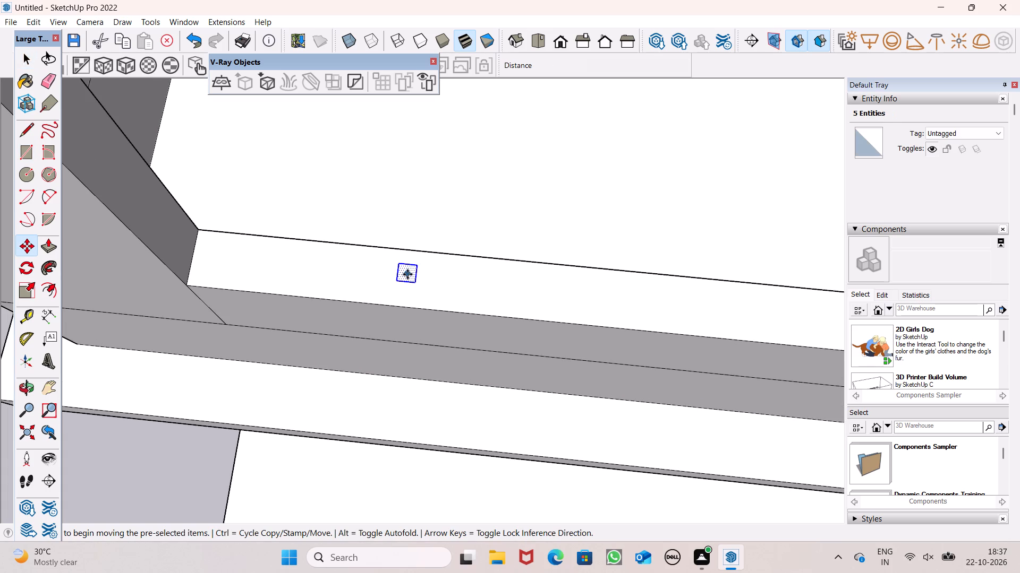
{"action": "left_click_drag", "start_coordinate": [414, 281], "coordinate": [413, 292]}
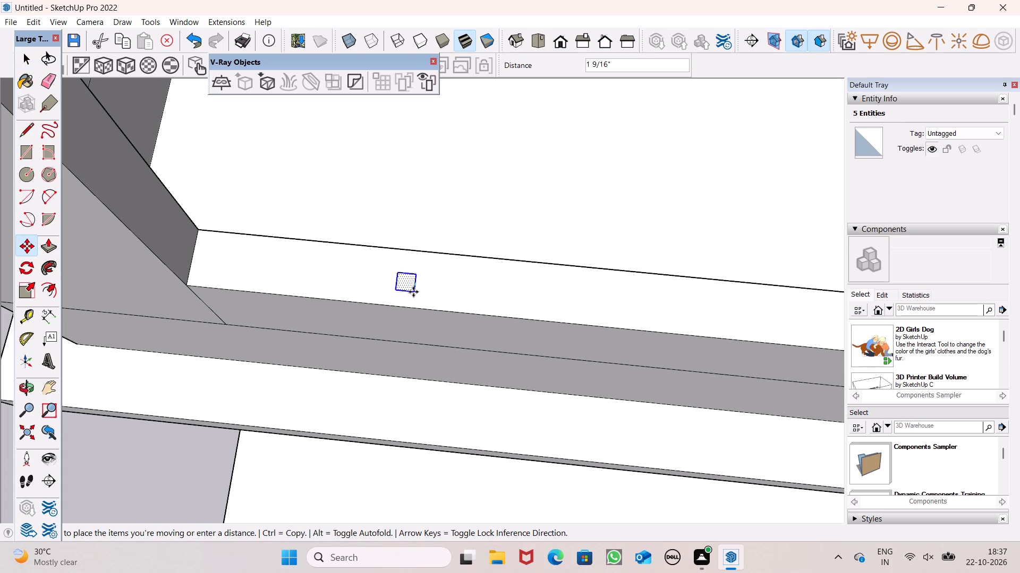
{"action": "left_click_drag", "start_coordinate": [413, 292], "coordinate": [415, 290]}
{"action": "left_click_drag", "start_coordinate": [417, 285], "coordinate": [427, 286], "text": "shift"}
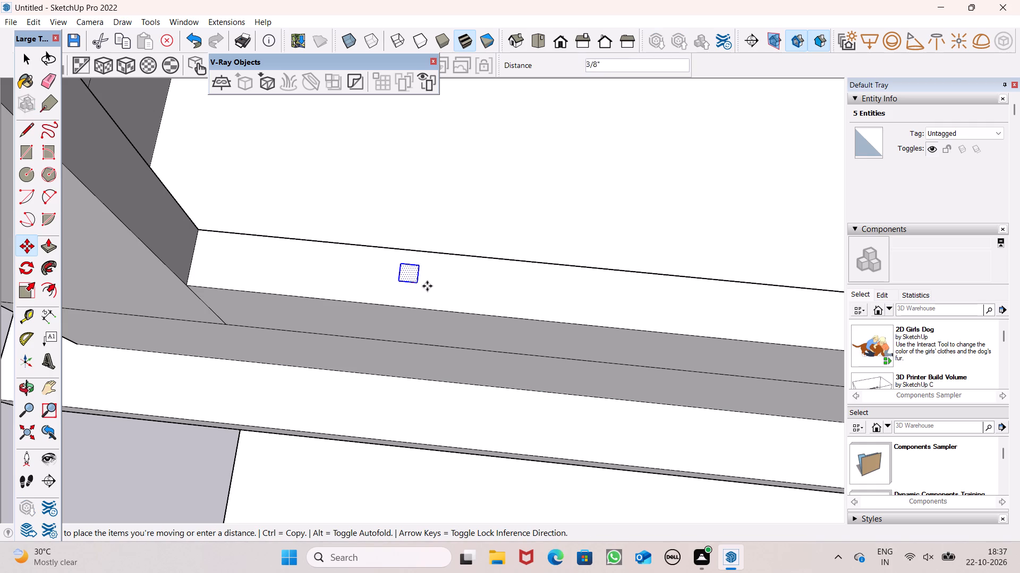
{"action": "left_click_drag", "start_coordinate": [427, 286], "coordinate": [510, 289], "text": "shift"}
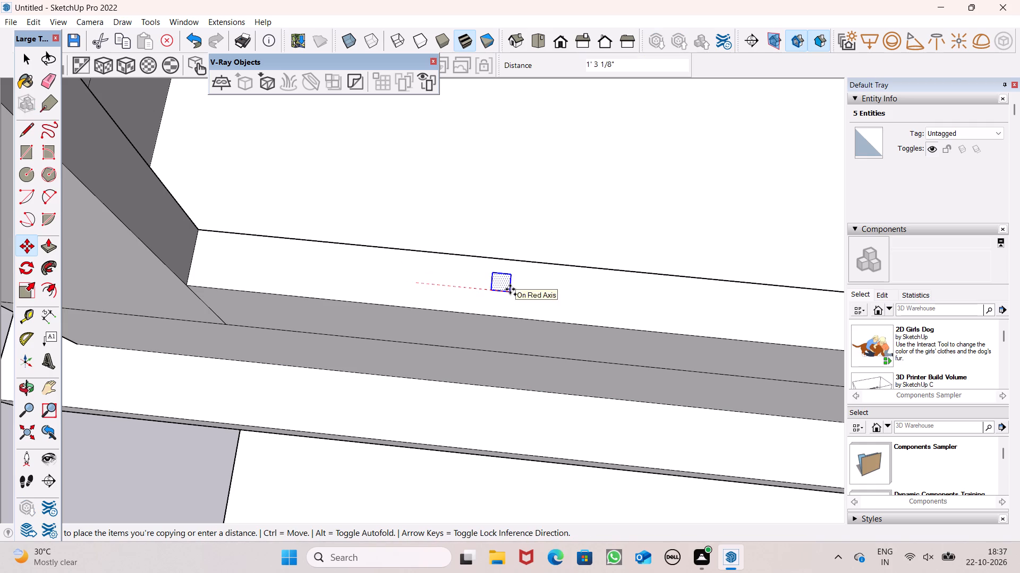
{"action": "left_click_drag", "start_coordinate": [510, 289], "coordinate": [800, 320], "text": "shift"}
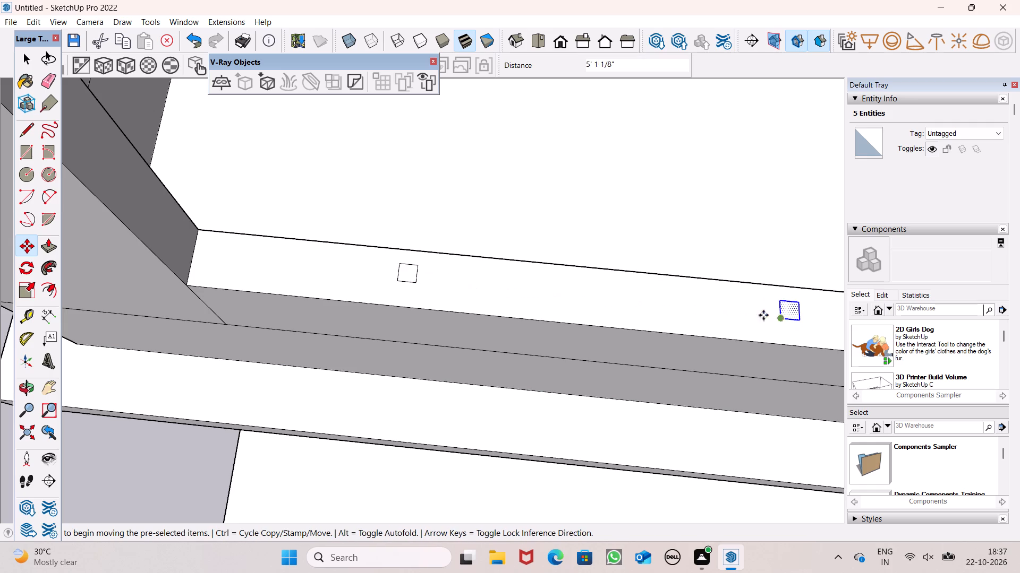
{"action": "scroll", "coordinate": [614, 263], "scroll_direction": "down", "scroll_amount": 11}
{"action": "key", "text": "space"}
{"action": "left_click", "coordinate": [285, 254]}
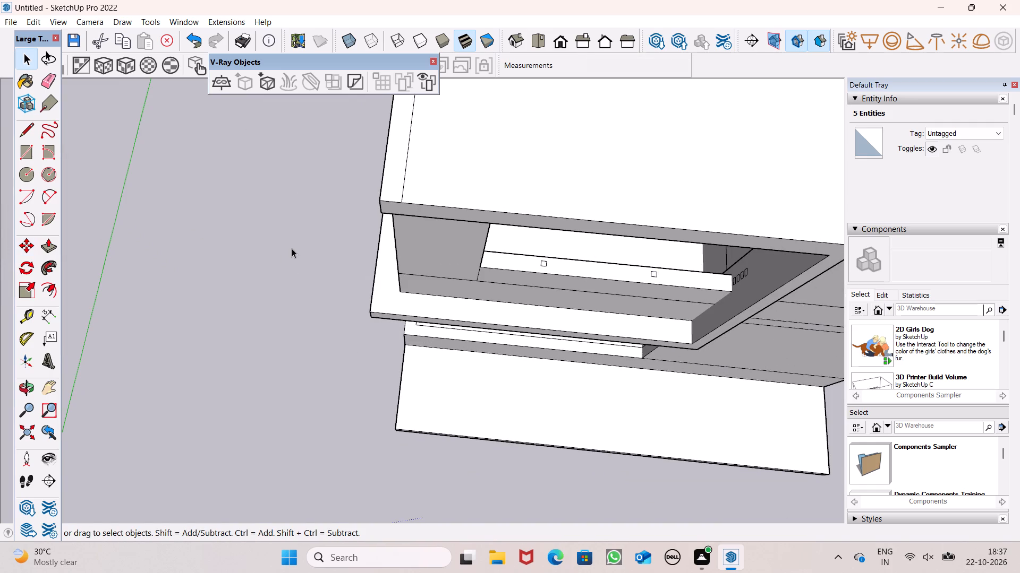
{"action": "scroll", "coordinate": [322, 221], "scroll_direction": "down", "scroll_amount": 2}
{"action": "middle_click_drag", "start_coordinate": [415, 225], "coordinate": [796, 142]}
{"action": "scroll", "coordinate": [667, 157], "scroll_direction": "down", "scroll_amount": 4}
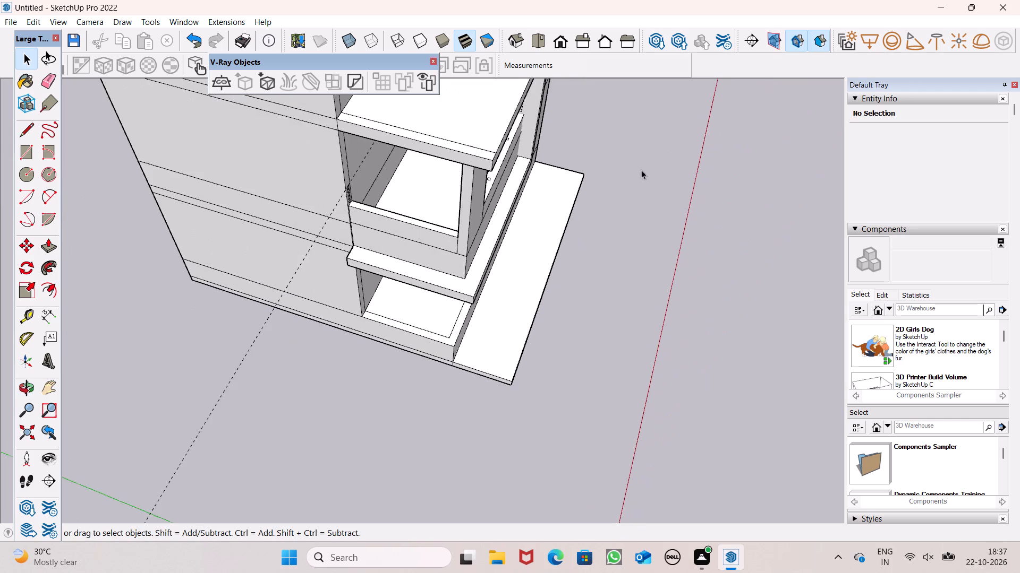
Erase the long dashed guide line and the short horizontal edge above the column of small squares over the left parapet.
{"action": "scroll", "coordinate": [313, 142], "scroll_direction": "up", "scroll_amount": 5}
{"action": "middle_click_drag", "start_coordinate": [413, 193], "coordinate": [304, 67]}
{"action": "scroll", "coordinate": [304, 67], "scroll_direction": "up", "scroll_amount": 1}
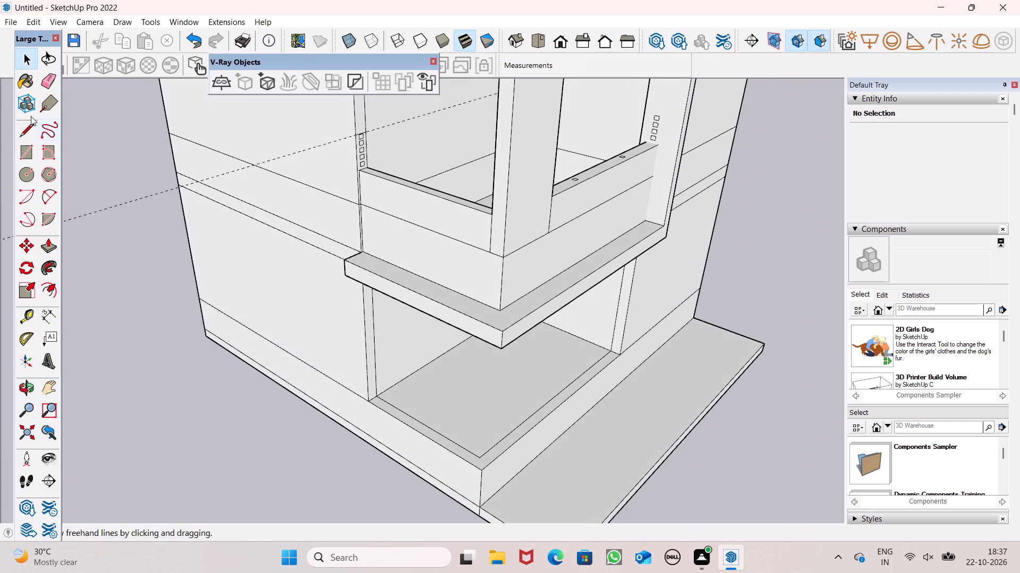
{"action": "left_click", "coordinate": [53, 80]}
{"action": "left_click_drag", "start_coordinate": [98, 177], "coordinate": [127, 221]}
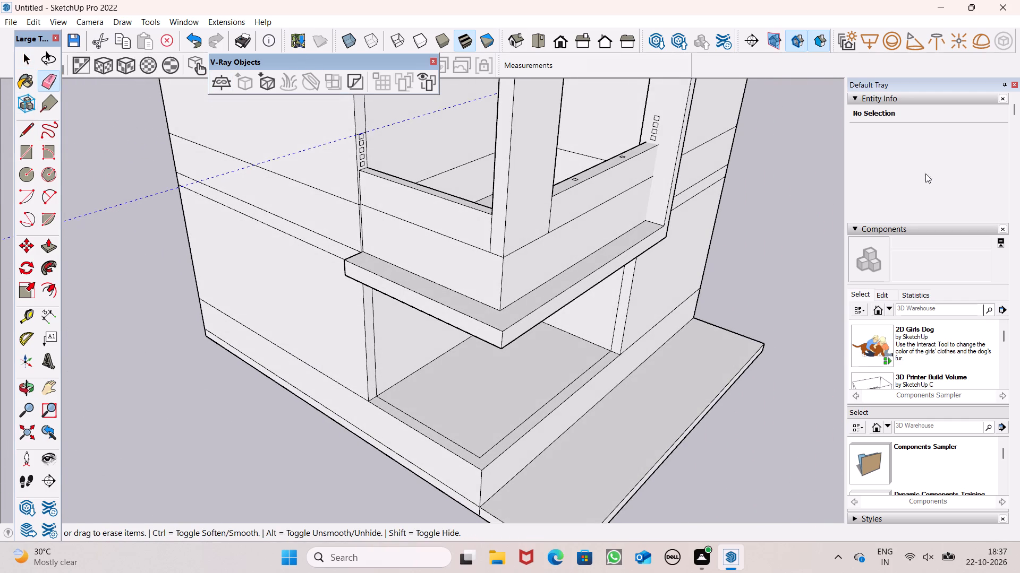
{"action": "scroll", "coordinate": [317, 159], "scroll_direction": "up", "scroll_amount": 7}
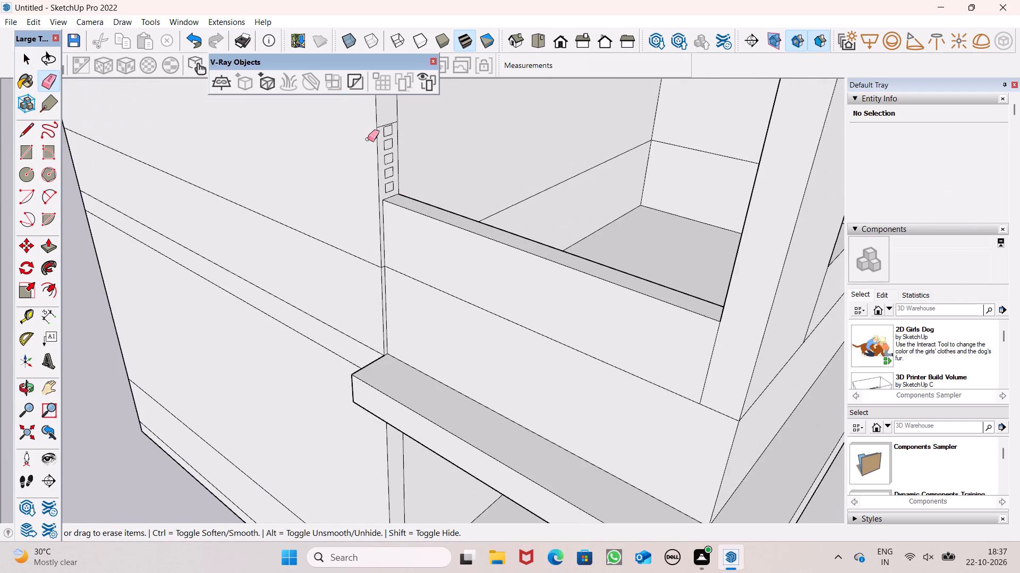
{"action": "scroll", "coordinate": [388, 134], "scroll_direction": "up", "scroll_amount": 12}
{"action": "left_click_drag", "start_coordinate": [405, 110], "coordinate": [405, 104]}
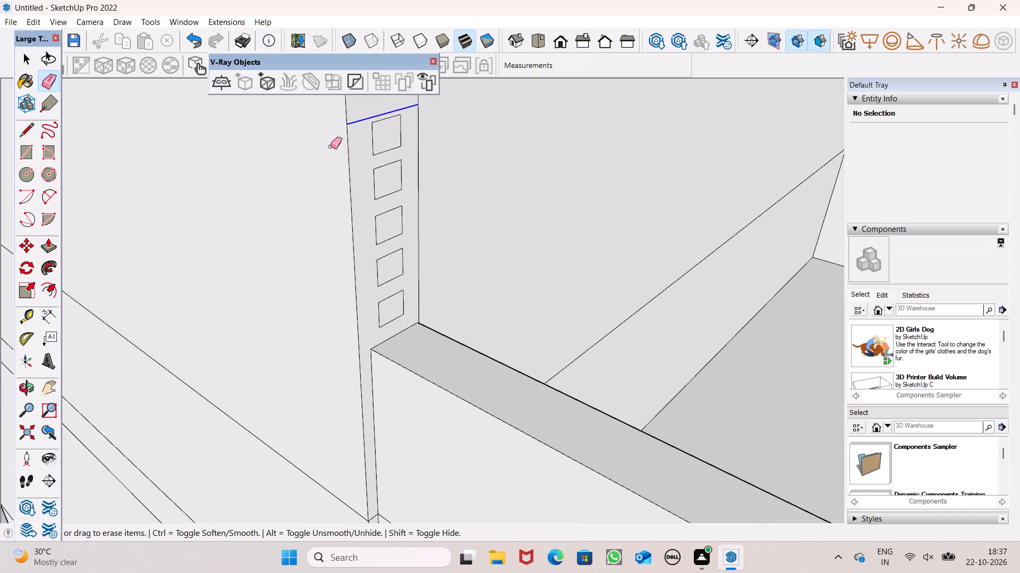
Paint the five small squares above the left parapet dark brown with Color C08 from the Colors collection.
{"action": "scroll", "coordinate": [278, 164], "scroll_direction": "down", "scroll_amount": 4}
{"action": "scroll", "coordinate": [709, 259], "scroll_direction": "down", "scroll_amount": 1}
{"action": "scroll", "coordinate": [892, 351], "scroll_direction": "down", "scroll_amount": 5}
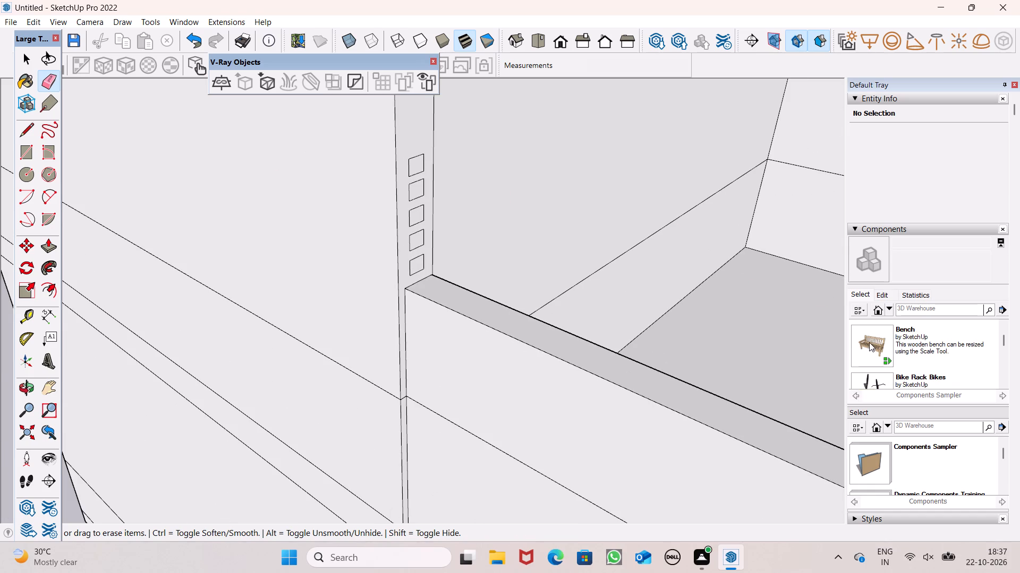
{"action": "scroll", "coordinate": [885, 336], "scroll_direction": "down", "scroll_amount": 15}
{"action": "scroll", "coordinate": [941, 368], "scroll_direction": "down", "scroll_amount": 4}
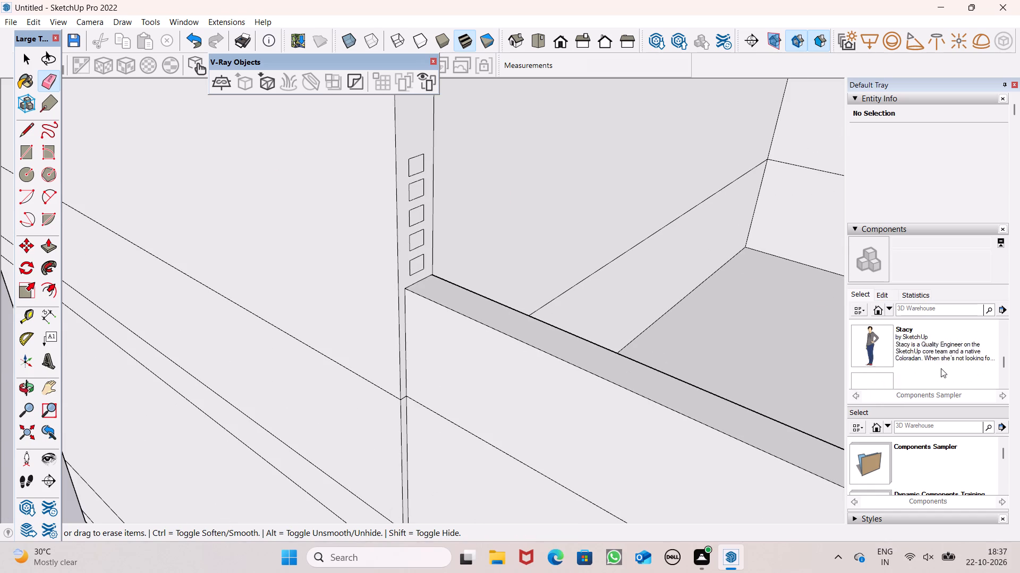
{"action": "scroll", "coordinate": [875, 343], "scroll_direction": "down", "scroll_amount": 6}
{"action": "scroll", "coordinate": [919, 340], "scroll_direction": "down", "scroll_amount": 15}
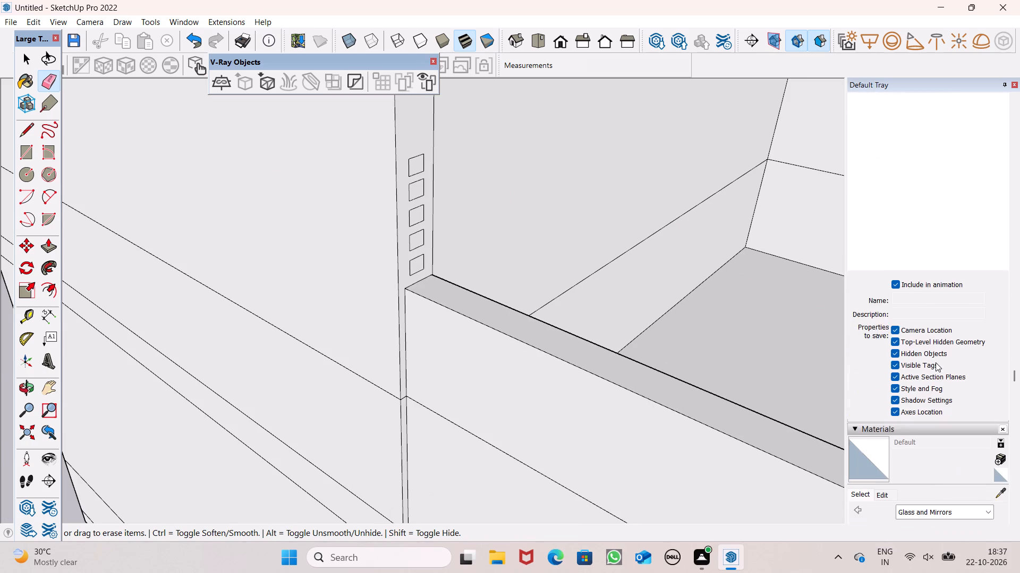
{"action": "scroll", "coordinate": [936, 362], "scroll_direction": "down", "scroll_amount": 2}
{"action": "left_click", "coordinate": [952, 323]}
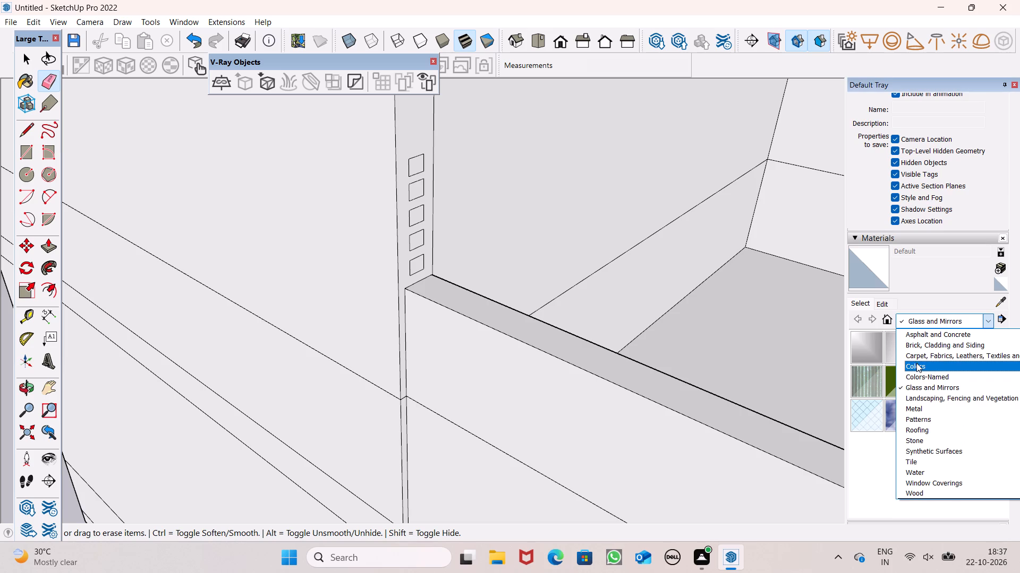
{"action": "left_click", "coordinate": [916, 364]}
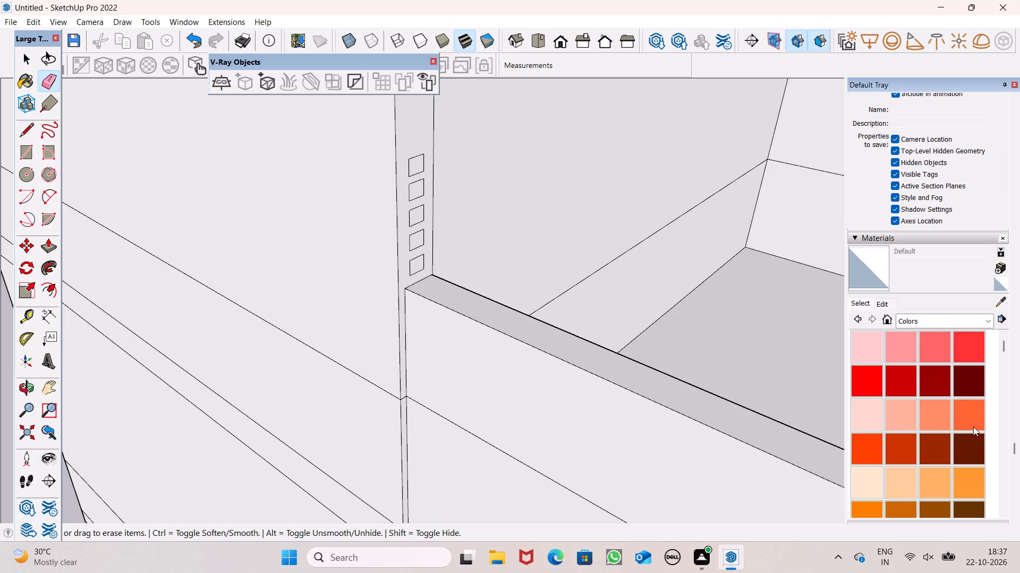
{"action": "scroll", "coordinate": [953, 414], "scroll_direction": "down", "scroll_amount": 1}
{"action": "left_click", "coordinate": [959, 441]}
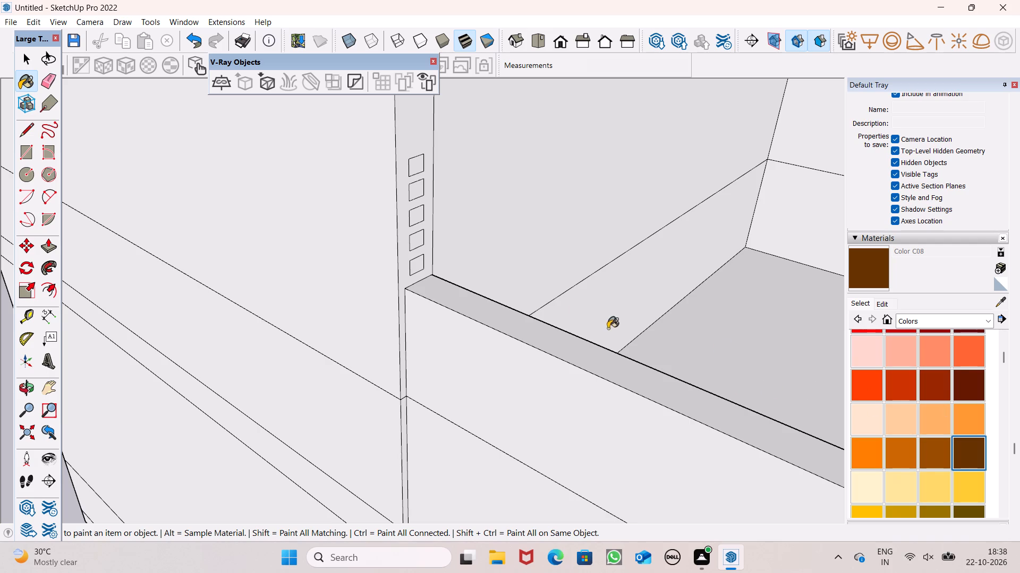
{"action": "scroll", "coordinate": [437, 280], "scroll_direction": "up", "scroll_amount": 3}
{"action": "left_click", "coordinate": [414, 135]}
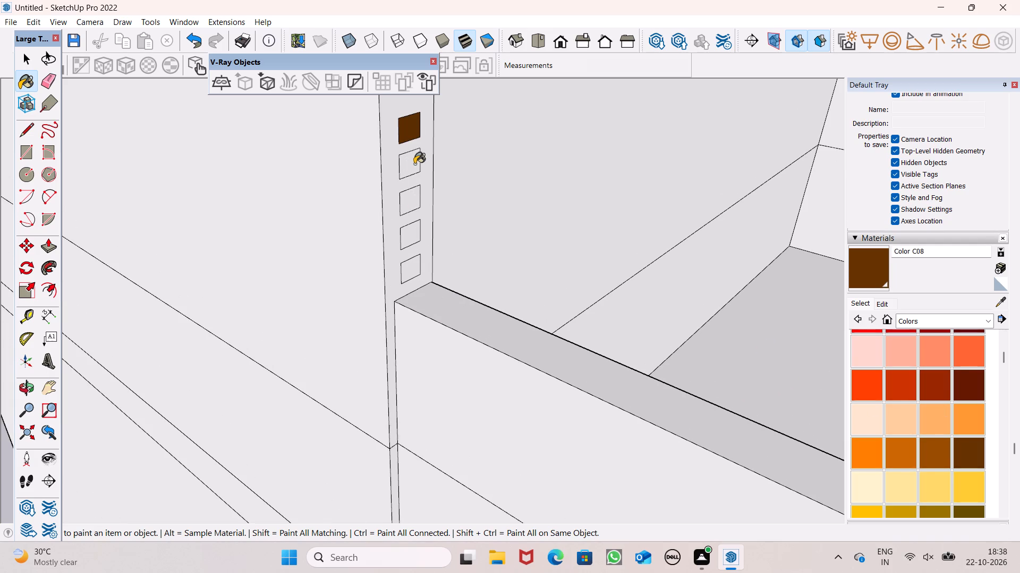
{"action": "left_click", "coordinate": [410, 166]}
{"action": "left_click", "coordinate": [408, 206]}
{"action": "left_click", "coordinate": [415, 235]}
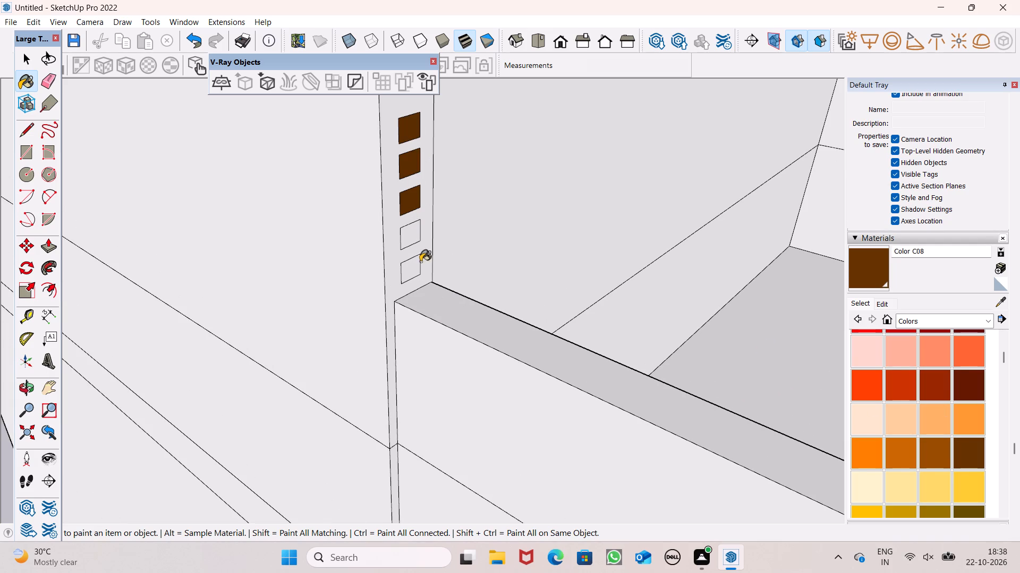
{"action": "left_click", "coordinate": [411, 271]}
{"action": "scroll", "coordinate": [285, 184], "scroll_direction": "down", "scroll_amount": 5}
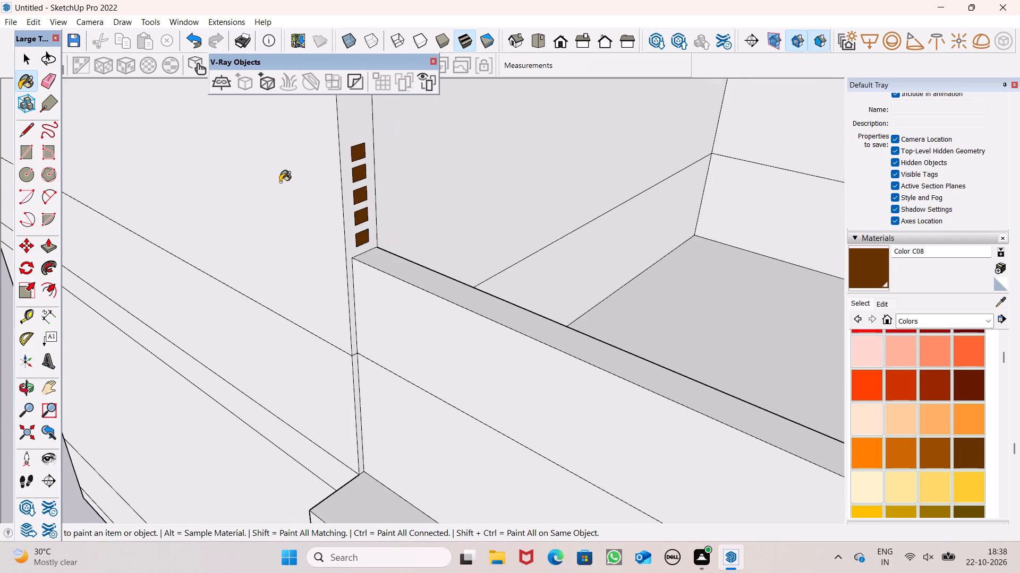
{"action": "scroll", "coordinate": [280, 182], "scroll_direction": "down", "scroll_amount": 2}
{"action": "key", "text": "space"}
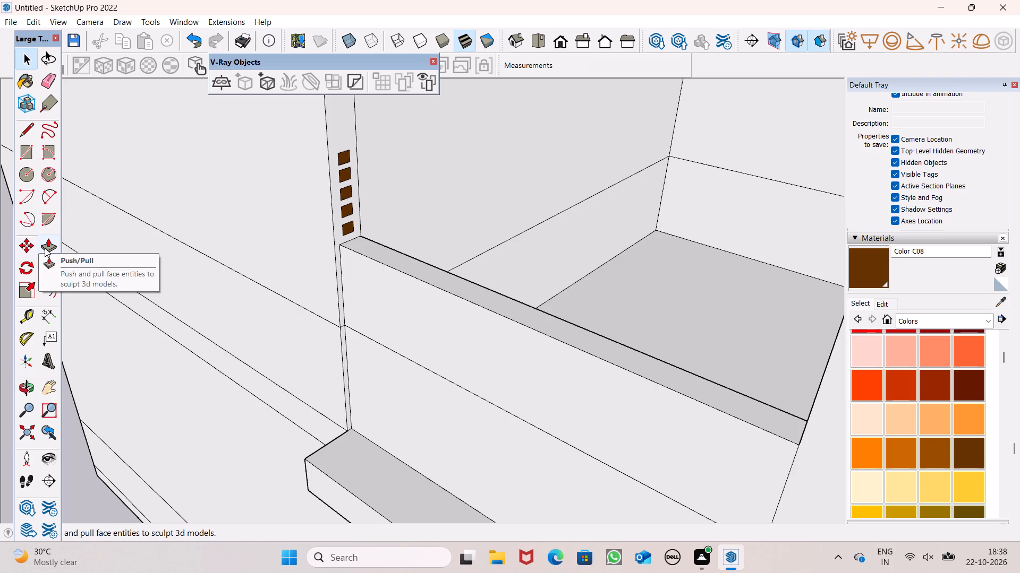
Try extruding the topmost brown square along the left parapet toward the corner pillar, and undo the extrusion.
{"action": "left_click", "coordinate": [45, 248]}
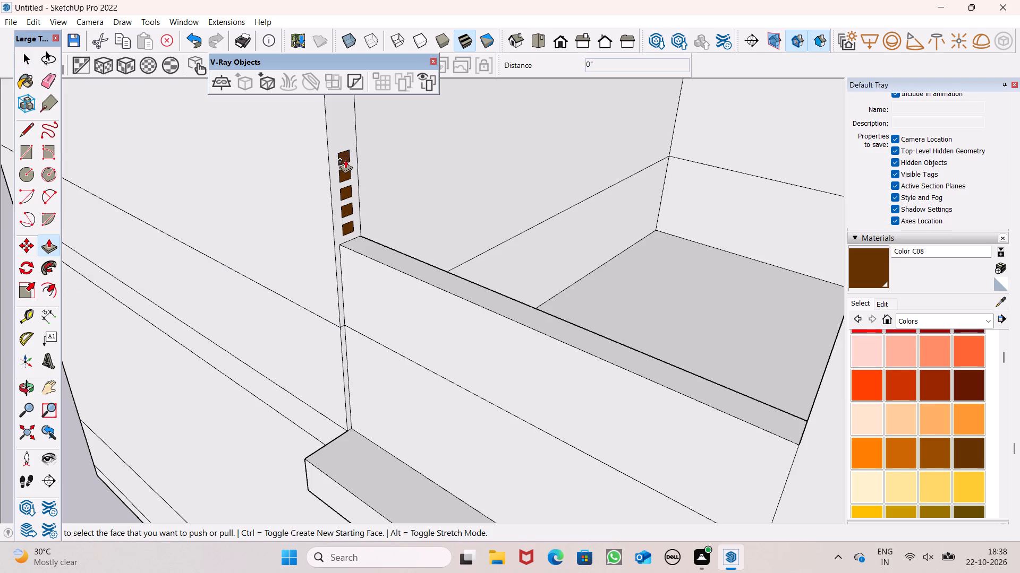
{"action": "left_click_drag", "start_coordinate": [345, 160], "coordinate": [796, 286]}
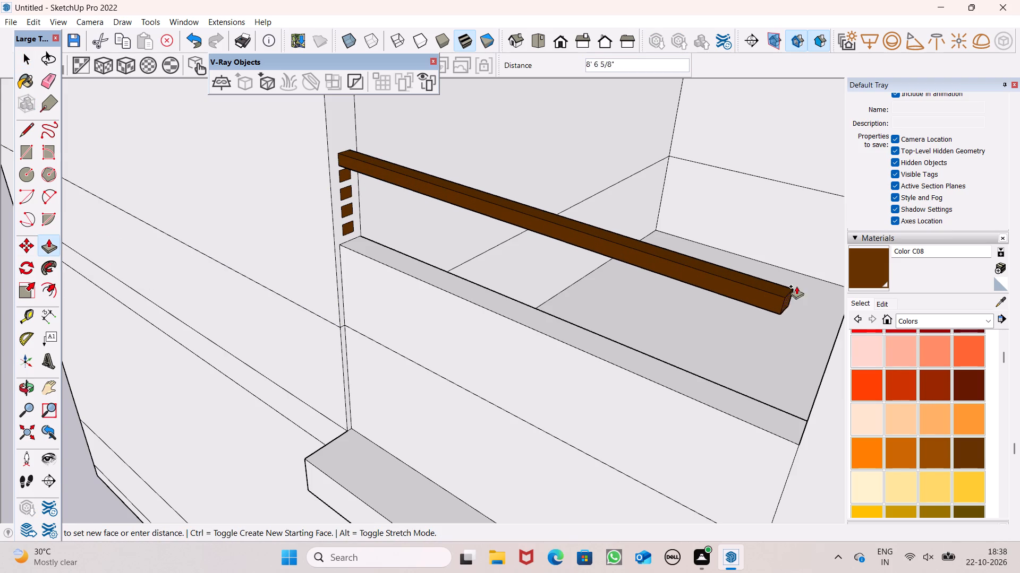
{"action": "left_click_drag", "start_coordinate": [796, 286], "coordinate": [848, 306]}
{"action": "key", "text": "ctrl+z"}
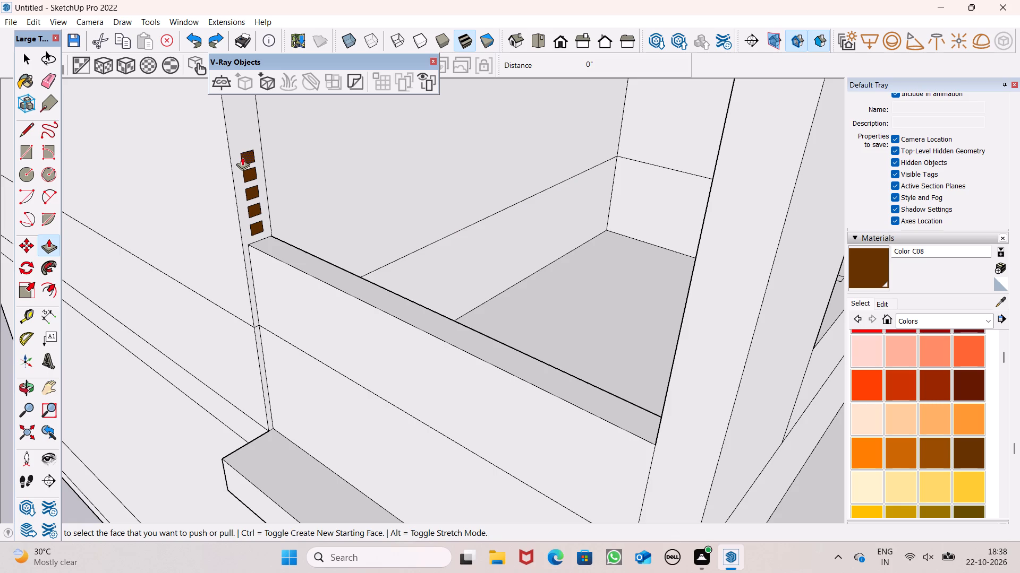
Push/Pull the five brown squares along the left parapet toward the corner pillar into bars about 8' to 9' long.
{"action": "left_click_drag", "start_coordinate": [246, 161], "coordinate": [476, 246]}
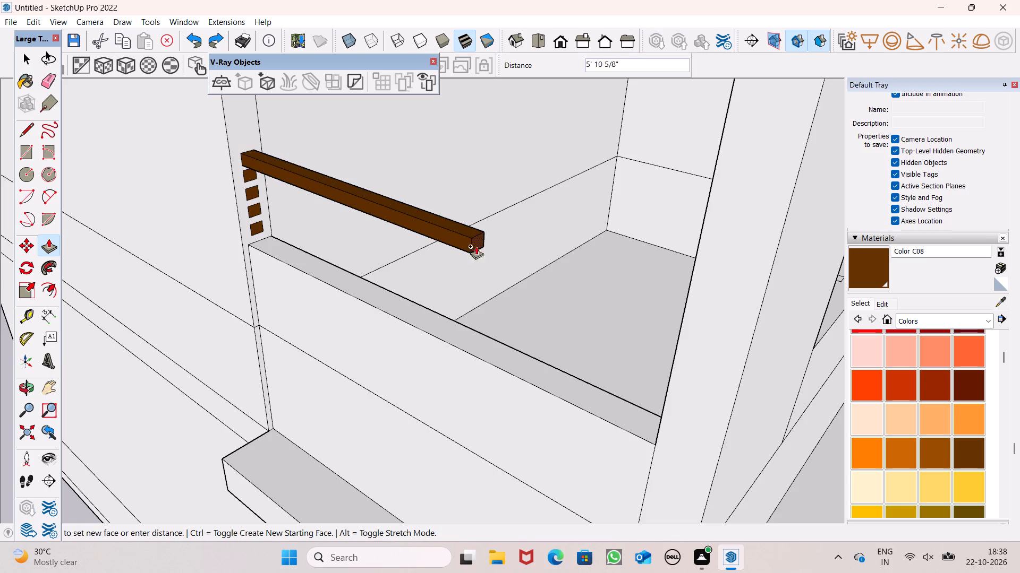
{"action": "left_click_drag", "start_coordinate": [476, 246], "coordinate": [645, 300]}
{"action": "scroll", "coordinate": [496, 221], "scroll_direction": "down", "scroll_amount": 3}
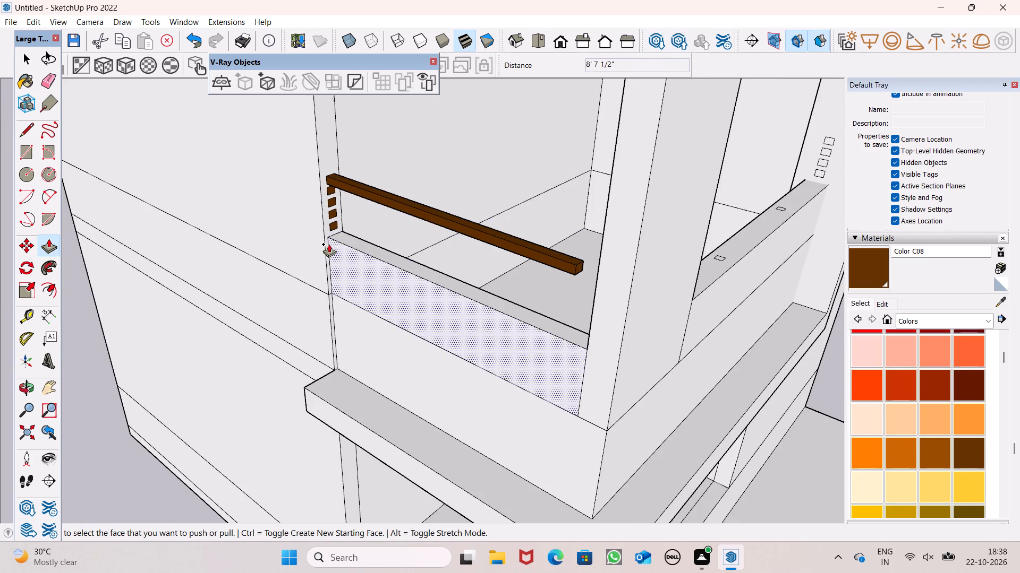
{"action": "scroll", "coordinate": [329, 239], "scroll_direction": "up", "scroll_amount": 6}
{"action": "left_click_drag", "start_coordinate": [332, 146], "coordinate": [571, 275]}
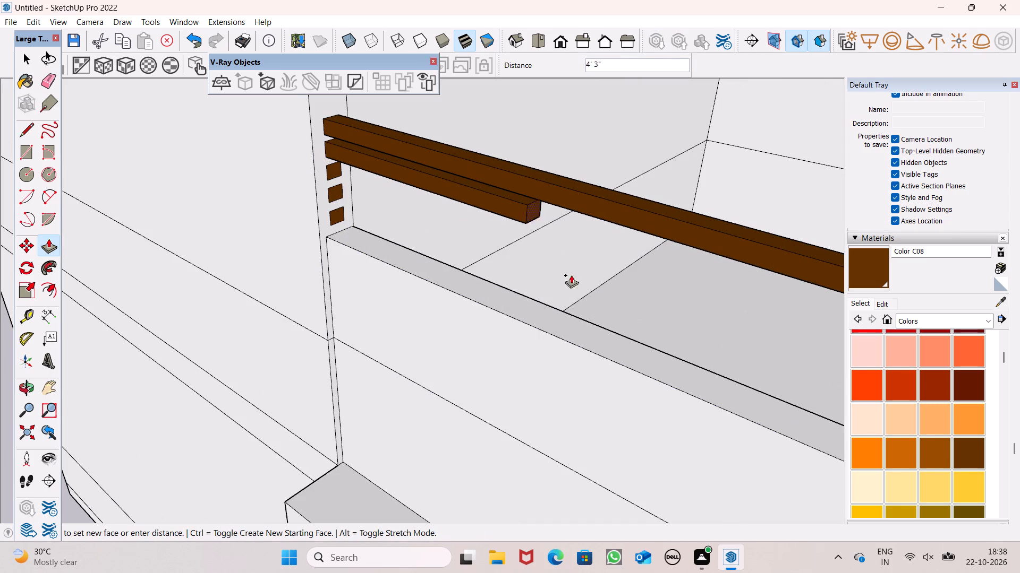
{"action": "left_click_drag", "start_coordinate": [571, 275], "coordinate": [864, 375]}
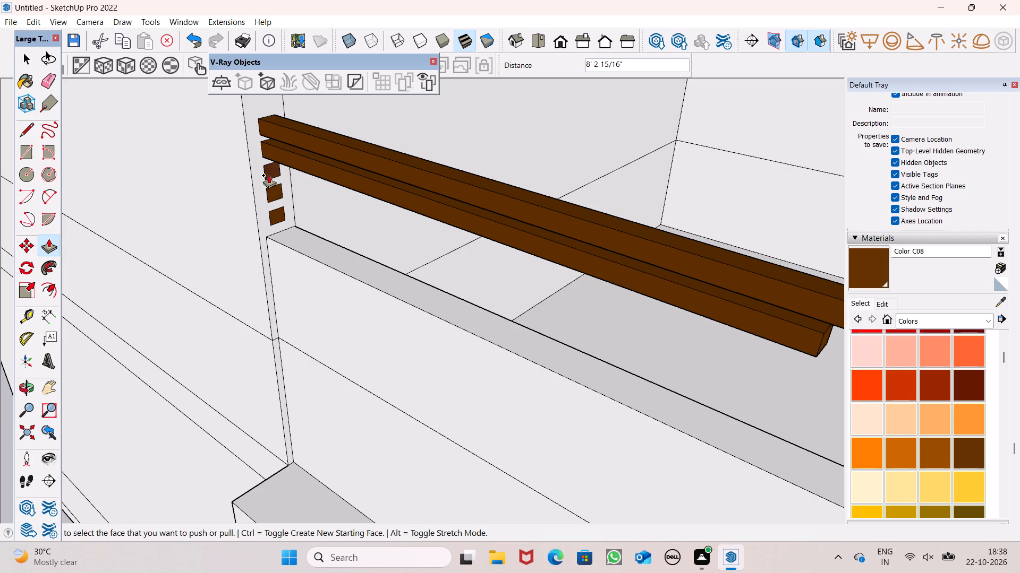
{"action": "left_click_drag", "start_coordinate": [269, 175], "coordinate": [778, 390]}
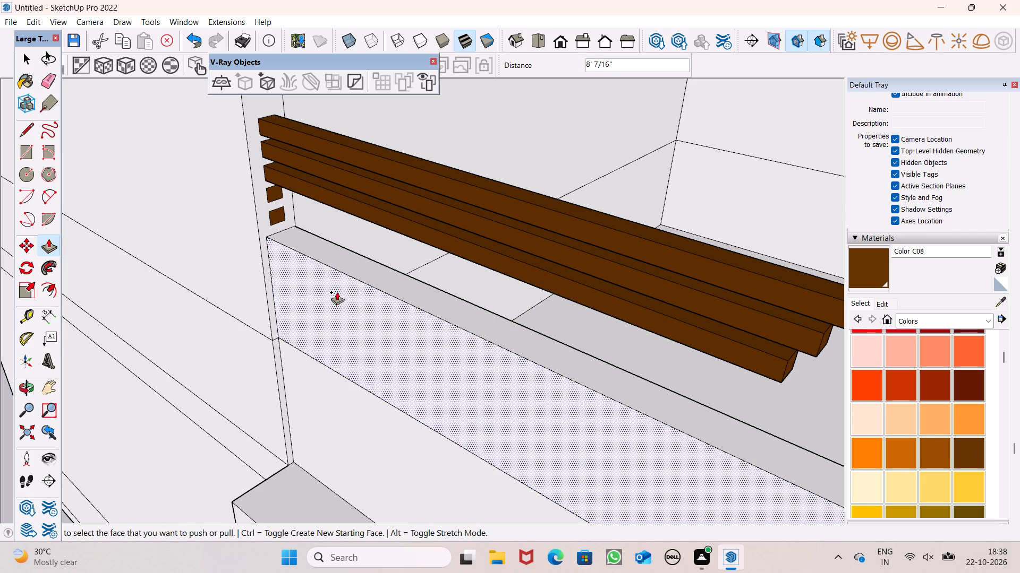
{"action": "left_click_drag", "start_coordinate": [269, 194], "coordinate": [828, 424]}
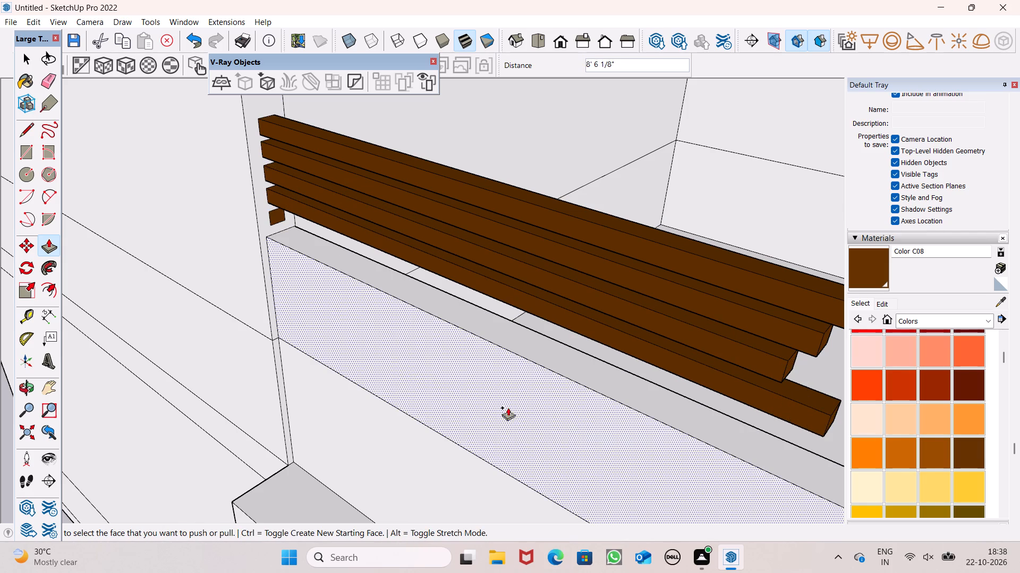
{"action": "left_click_drag", "start_coordinate": [274, 220], "coordinate": [660, 393]}
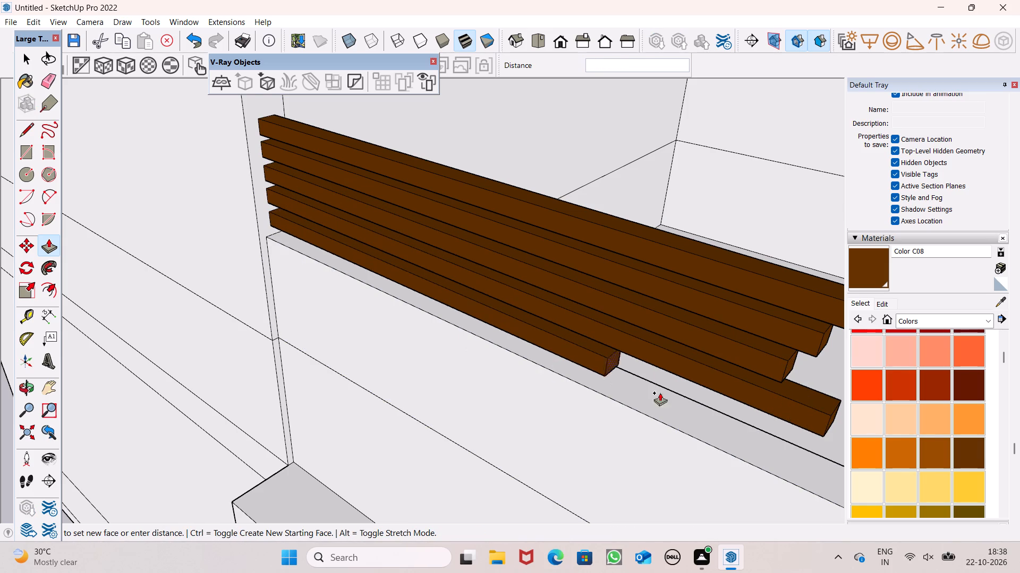
{"action": "left_click_drag", "start_coordinate": [660, 393], "coordinate": [847, 434]}
{"action": "scroll", "coordinate": [384, 304], "scroll_direction": "down", "scroll_amount": 6}
{"action": "scroll", "coordinate": [552, 317], "scroll_direction": "up", "scroll_amount": 5}
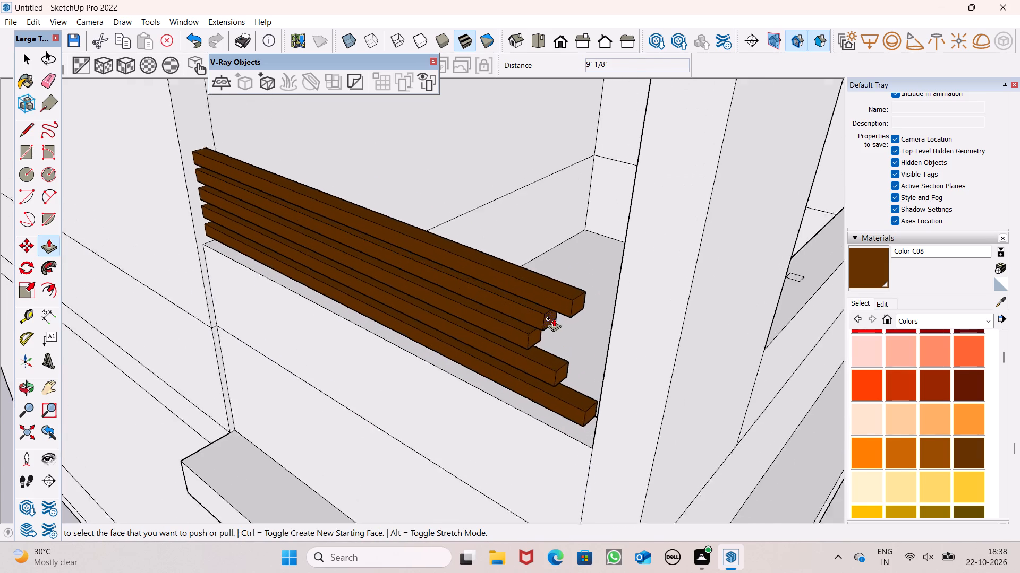
Extend the ends of the two lowest brown bars above the left parapet until they meet the corner pillar.
{"action": "scroll", "coordinate": [554, 318], "scroll_direction": "up", "scroll_amount": 2}
{"action": "middle_click_drag", "start_coordinate": [756, 319], "coordinate": [787, 295]}
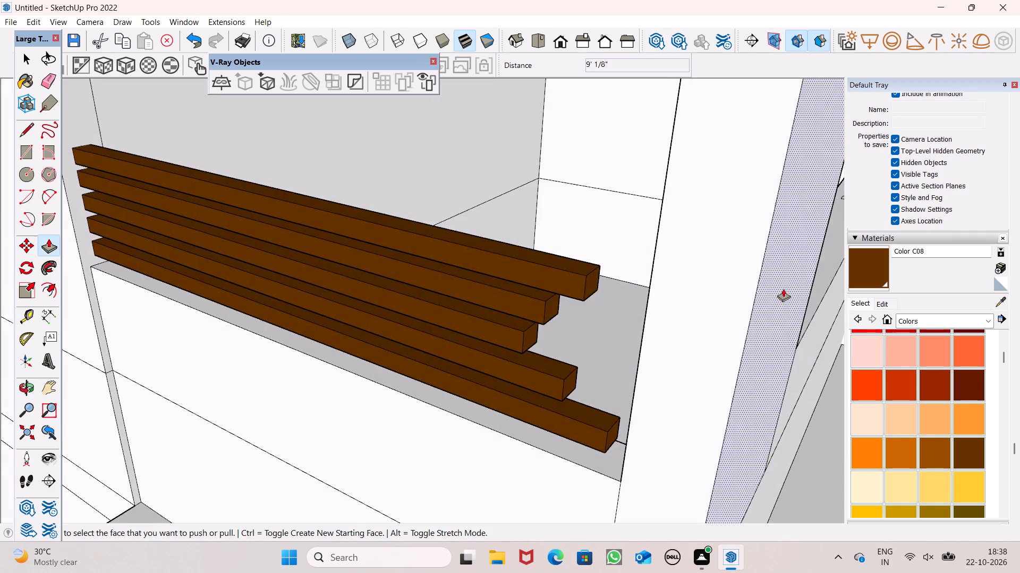
{"action": "middle_click_drag", "start_coordinate": [677, 306], "coordinate": [751, 294]}
{"action": "scroll", "coordinate": [690, 431], "scroll_direction": "up", "scroll_amount": 7}
{"action": "middle_click_drag", "start_coordinate": [667, 420], "coordinate": [647, 447]}
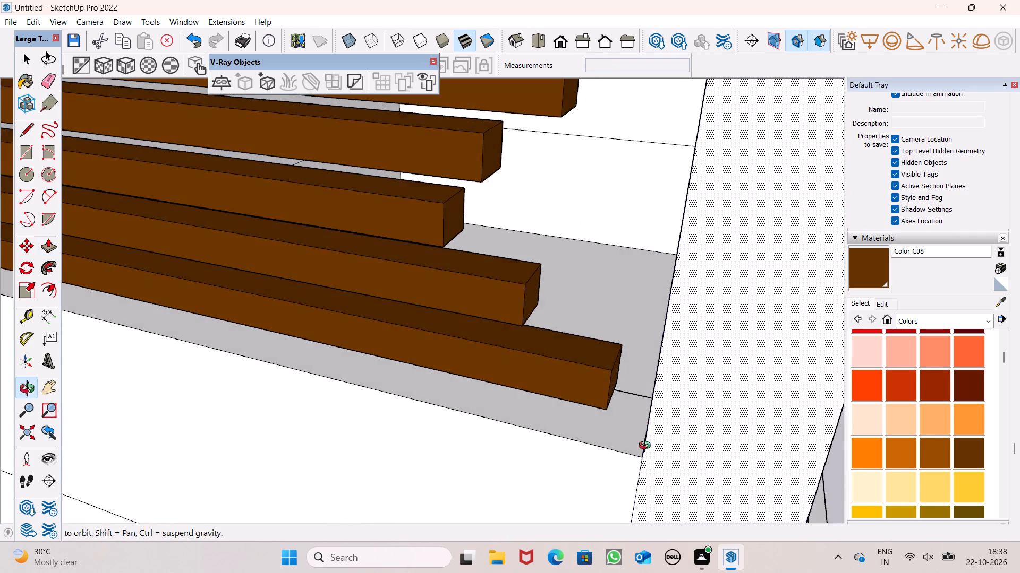
{"action": "middle_click_drag", "start_coordinate": [647, 447], "coordinate": [636, 451]}
{"action": "left_click_drag", "start_coordinate": [609, 393], "coordinate": [657, 418]}
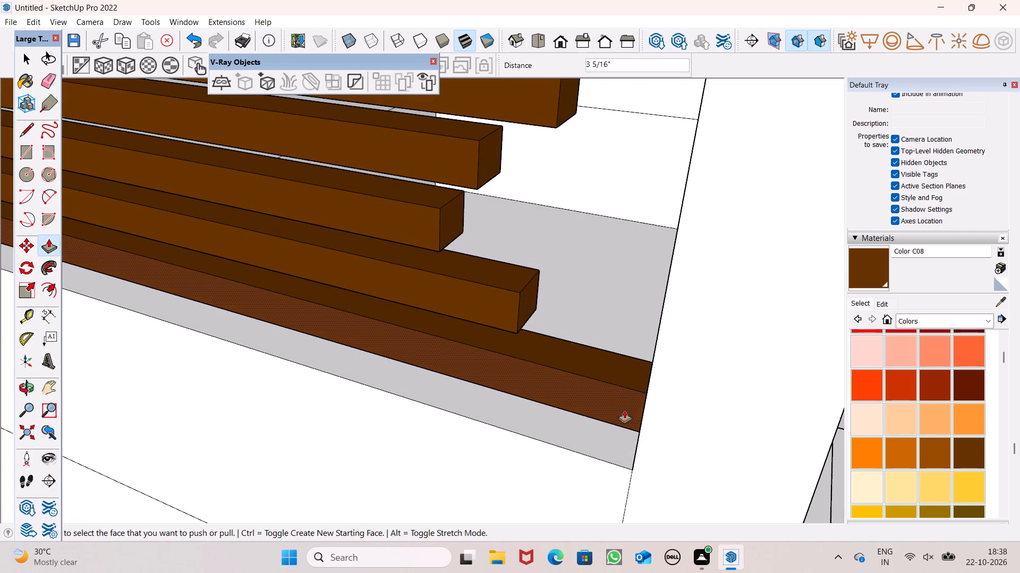
{"action": "middle_click_drag", "start_coordinate": [632, 414], "coordinate": [604, 454]}
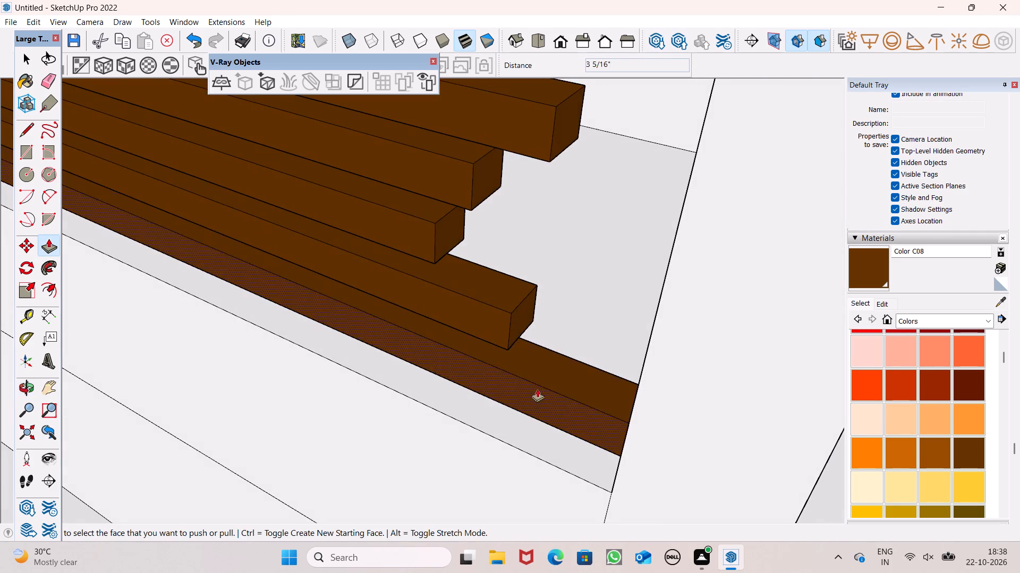
{"action": "middle_click_drag", "start_coordinate": [555, 375], "coordinate": [617, 370]}
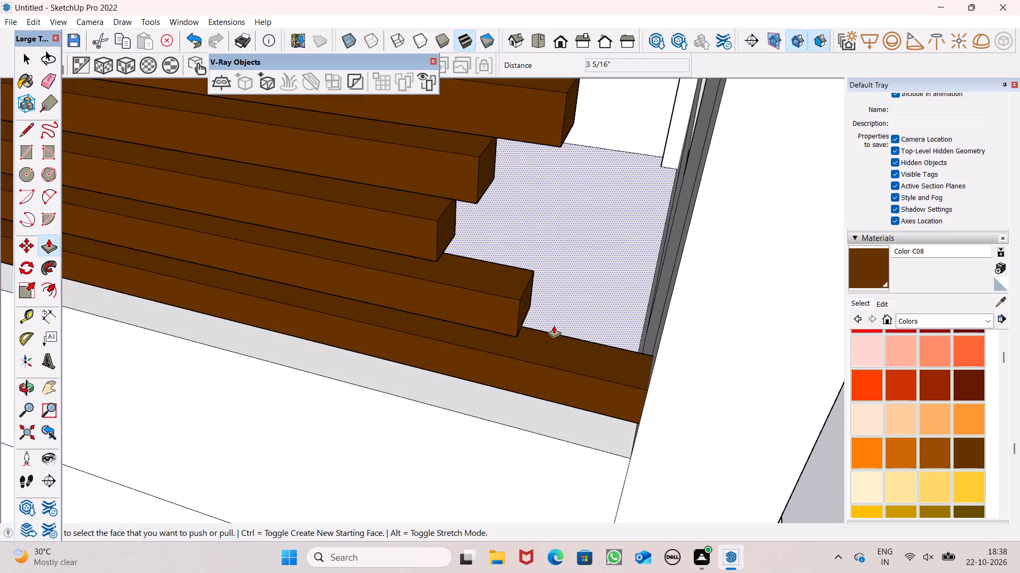
{"action": "left_click_drag", "start_coordinate": [524, 308], "coordinate": [568, 327]}
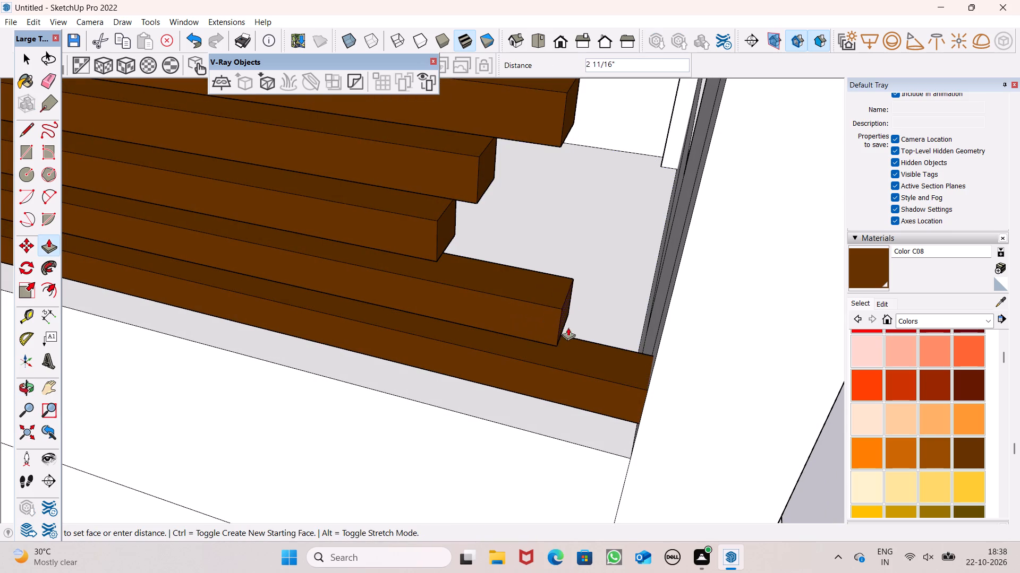
{"action": "left_click_drag", "start_coordinate": [568, 327], "coordinate": [671, 348]}
Extend the ends of the upper three brown bars above the left parapet until they meet the corner pillar.
{"action": "left_click_drag", "start_coordinate": [446, 231], "coordinate": [563, 243]}
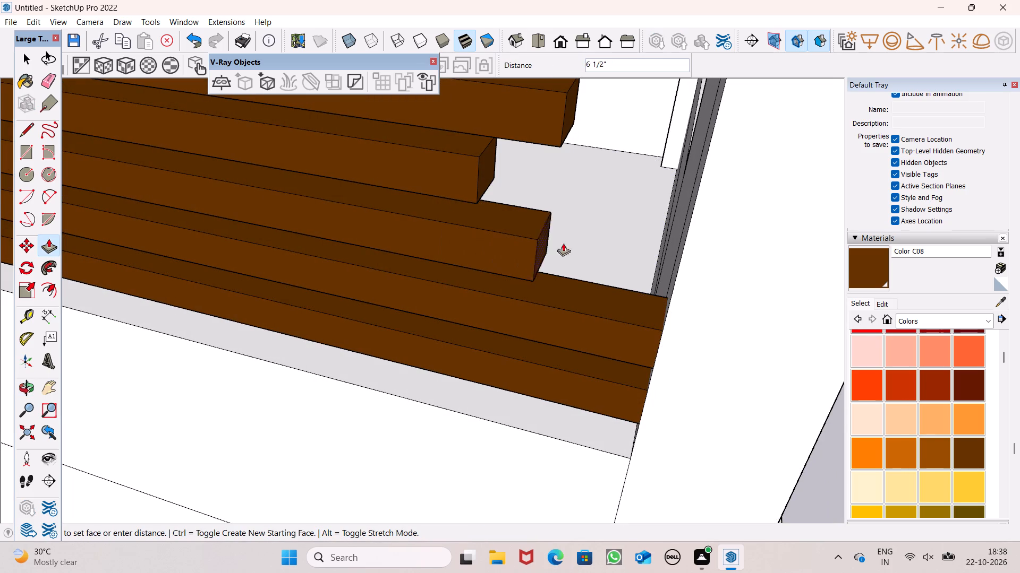
{"action": "left_click_drag", "start_coordinate": [563, 243], "coordinate": [678, 272]}
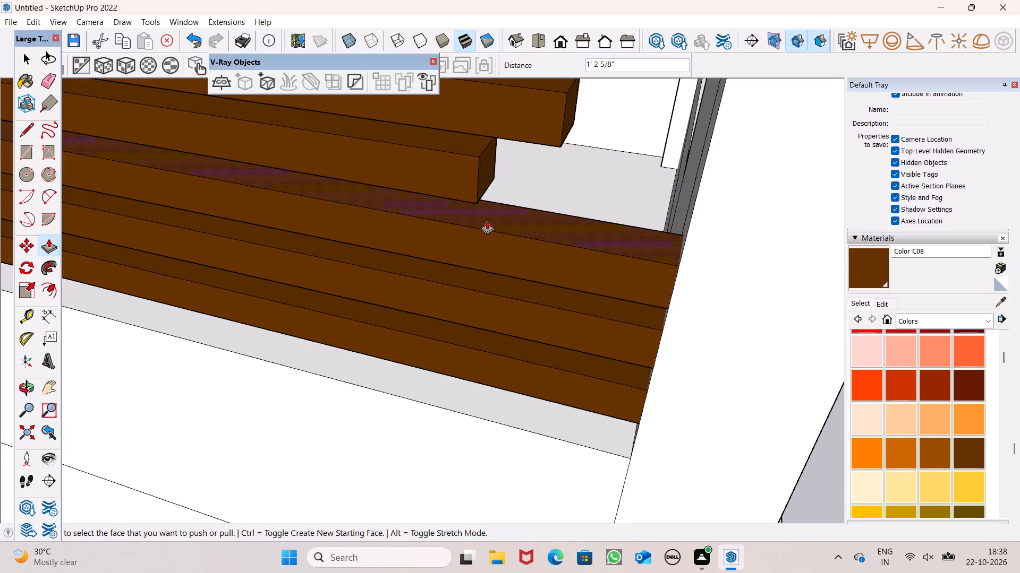
{"action": "left_click_drag", "start_coordinate": [483, 170], "coordinate": [486, 175]}
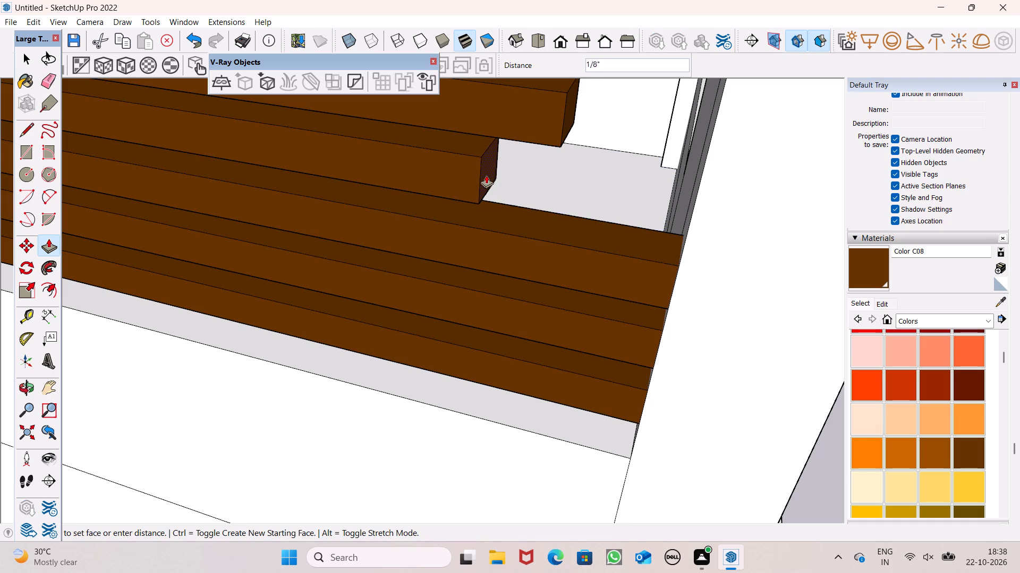
{"action": "left_click_drag", "start_coordinate": [486, 175], "coordinate": [696, 204]}
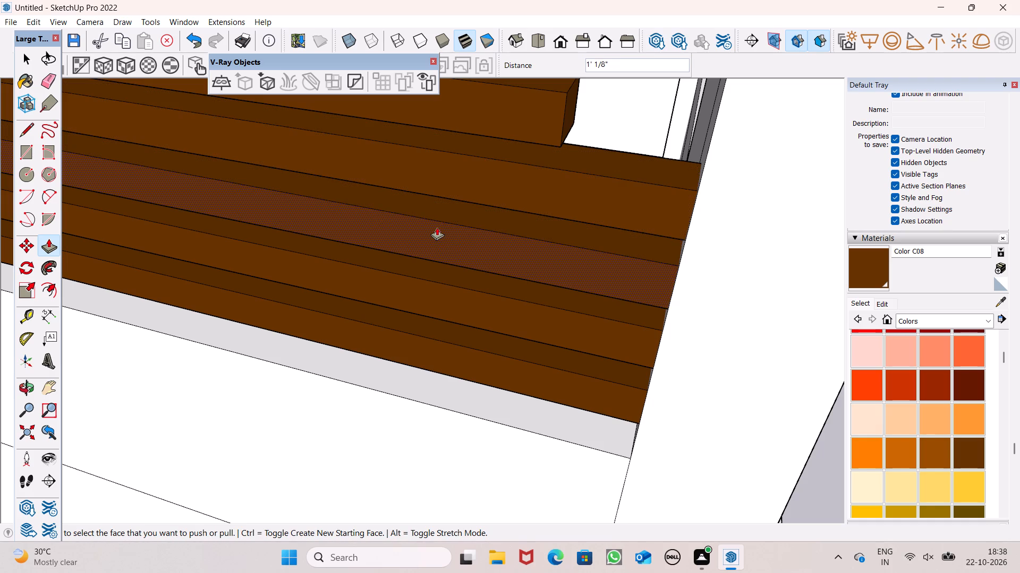
{"action": "scroll", "coordinate": [436, 228], "scroll_direction": "down", "scroll_amount": 1}
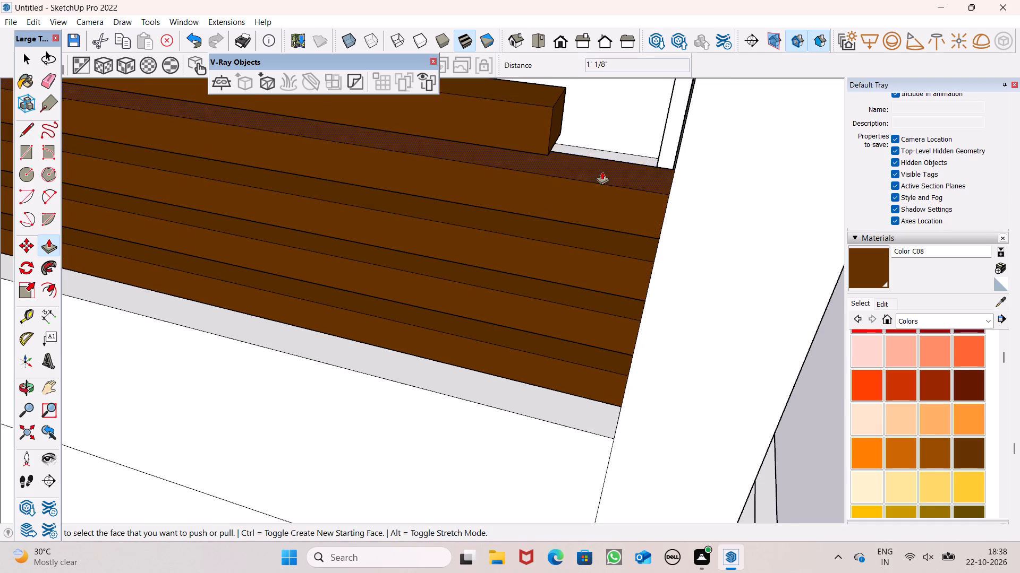
{"action": "middle_click_drag", "start_coordinate": [602, 172], "coordinate": [592, 197]}
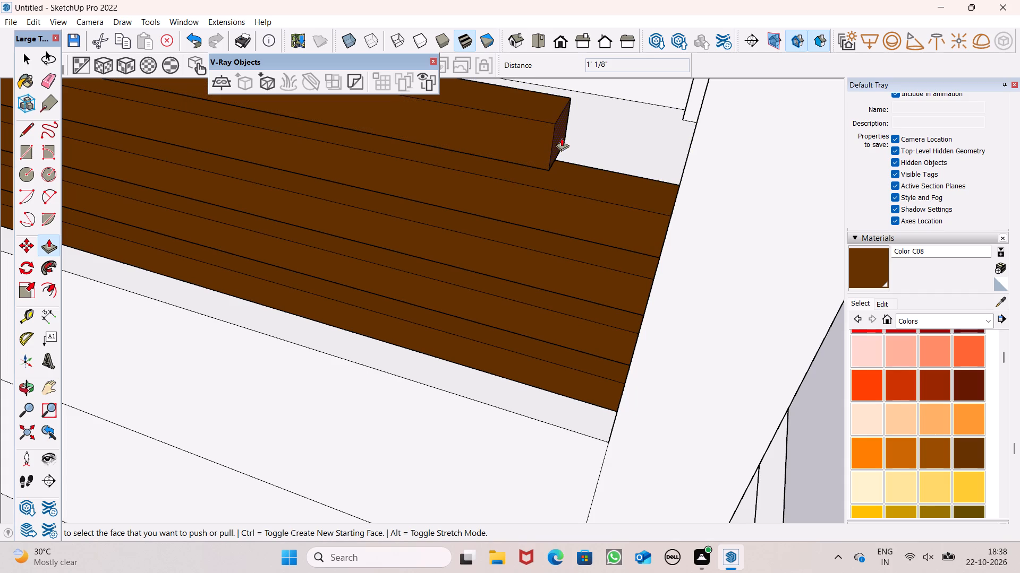
{"action": "left_click_drag", "start_coordinate": [562, 138], "coordinate": [695, 168]}
{"action": "scroll", "coordinate": [529, 185], "scroll_direction": "down", "scroll_amount": 5}
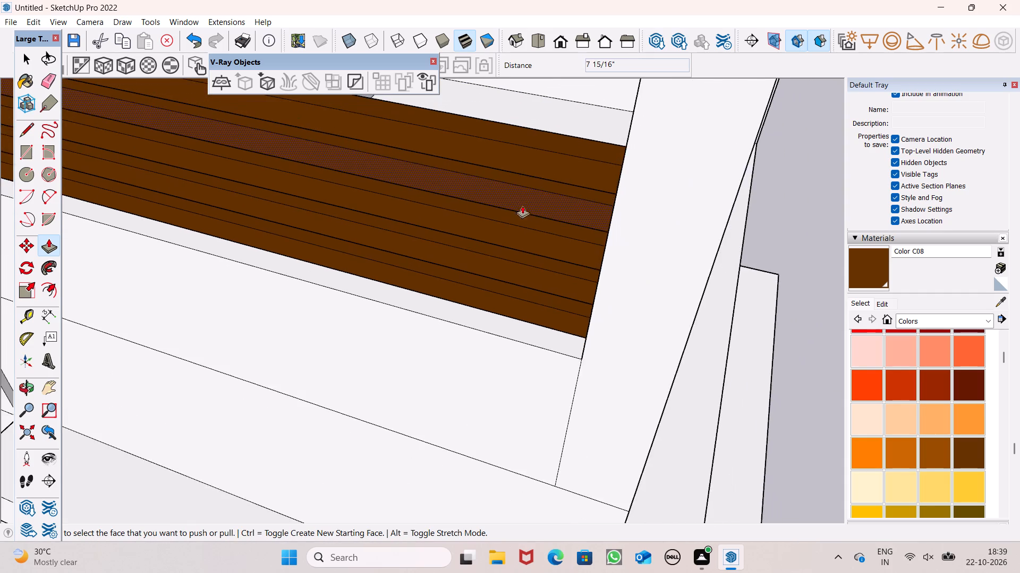
{"action": "scroll", "coordinate": [522, 213], "scroll_direction": "down", "scroll_amount": 4}
{"action": "key", "text": "space"}
Push/Pull the topmost small square above the right parapet into a bar about 11' 6 7/8" long reaching the corner pillar.
{"action": "scroll", "coordinate": [588, 220], "scroll_direction": "down", "scroll_amount": 6}
{"action": "middle_click_drag", "start_coordinate": [565, 238], "coordinate": [669, 72]}
{"action": "scroll", "coordinate": [609, 177], "scroll_direction": "down", "scroll_amount": 4}
{"action": "middle_click_drag", "start_coordinate": [605, 185], "coordinate": [384, 293]}
{"action": "scroll", "coordinate": [495, 230], "scroll_direction": "down", "scroll_amount": 4}
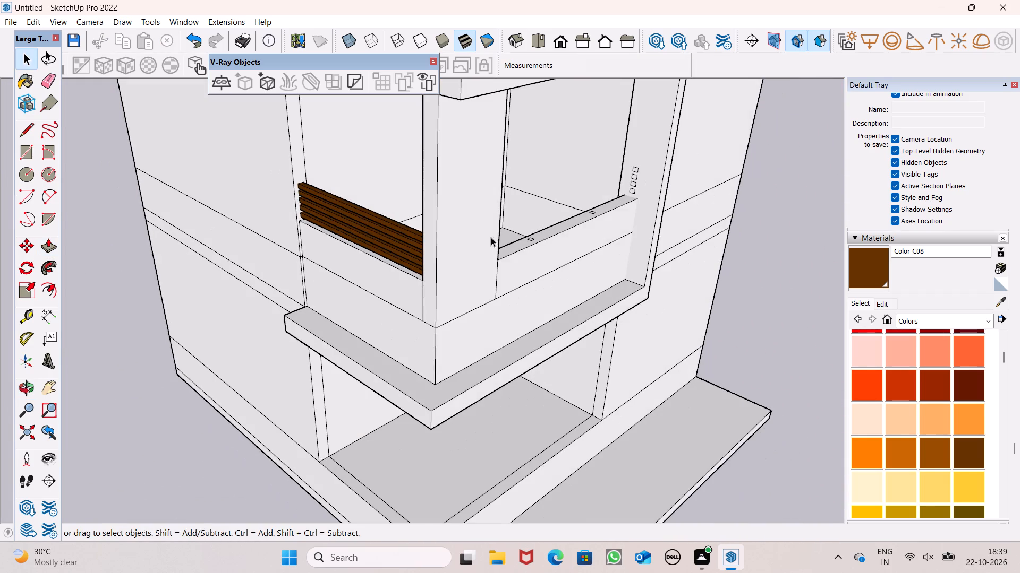
{"action": "middle_click_drag", "start_coordinate": [497, 259], "coordinate": [368, 287]}
{"action": "scroll", "coordinate": [476, 270], "scroll_direction": "up", "scroll_amount": 2}
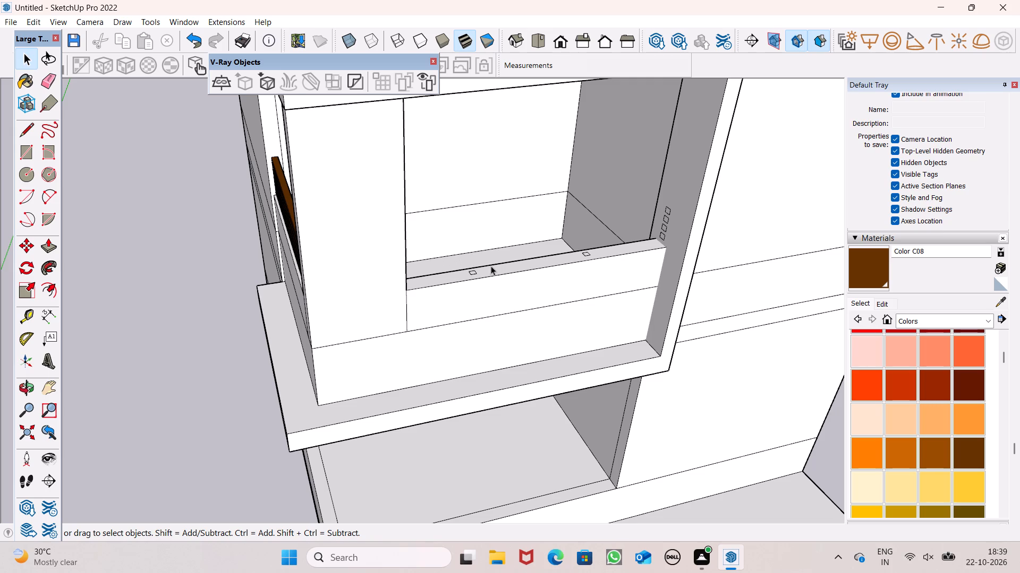
{"action": "left_click", "coordinate": [52, 246]}
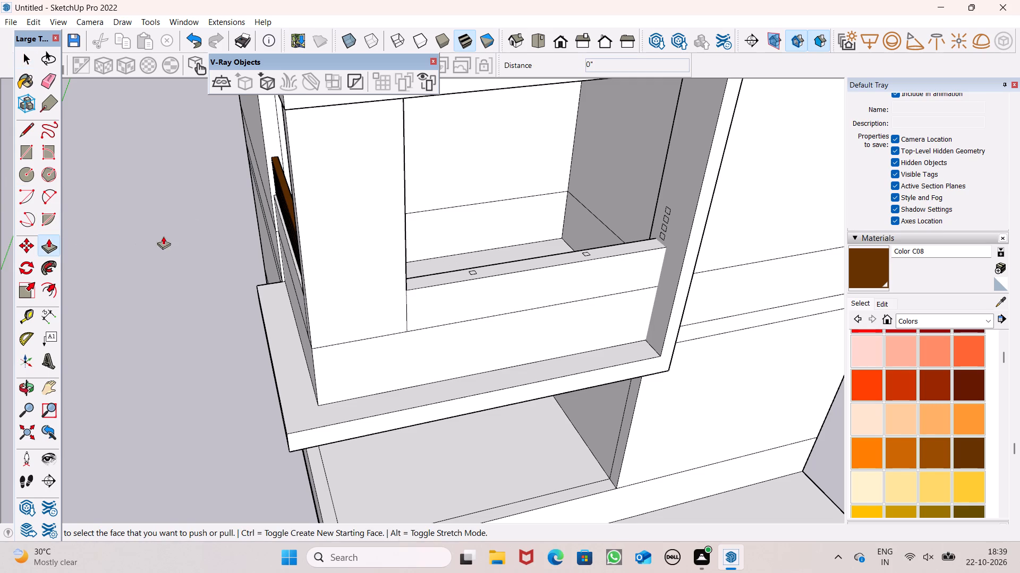
{"action": "scroll", "coordinate": [518, 249], "scroll_direction": "up", "scroll_amount": 5}
{"action": "scroll", "coordinate": [619, 221], "scroll_direction": "down", "scroll_amount": 3}
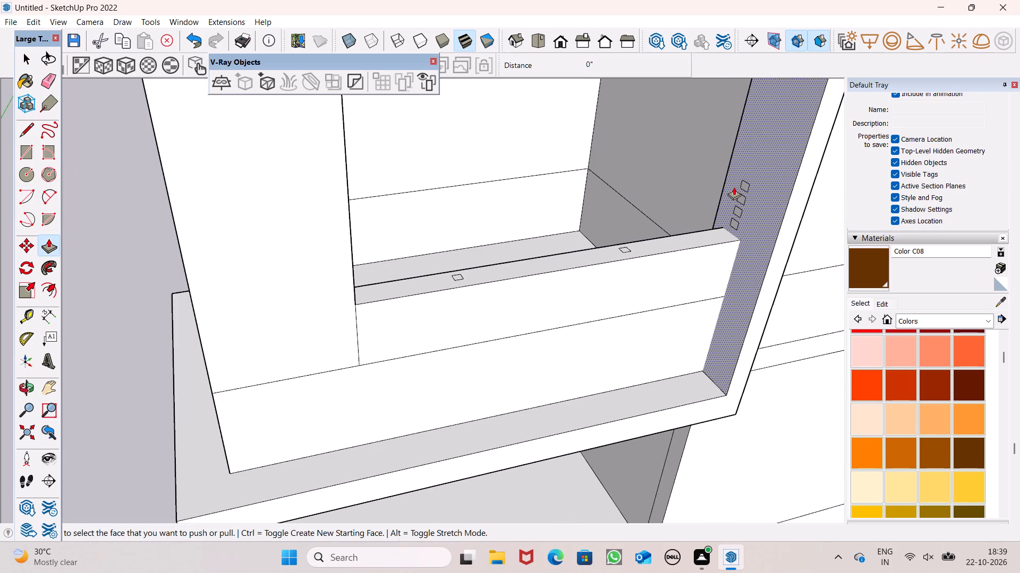
{"action": "left_click_drag", "start_coordinate": [742, 189], "coordinate": [354, 285]}
Push/Pull the second square from the top above the right parapet into a bar about 9' 1 7/16" long toward the corner pillar.
{"action": "scroll", "coordinate": [398, 267], "scroll_direction": "down", "scroll_amount": 5}
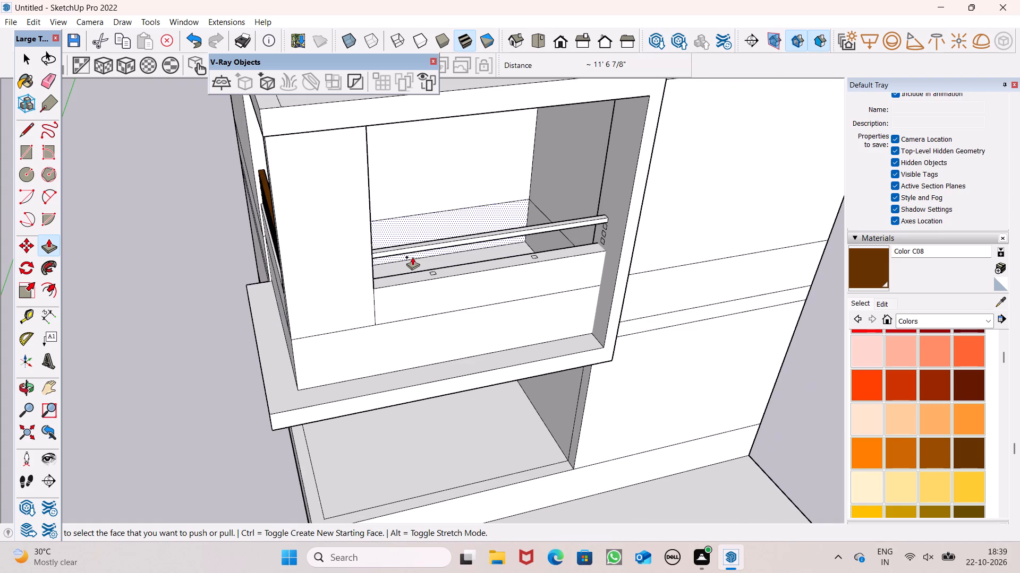
{"action": "scroll", "coordinate": [412, 257], "scroll_direction": "down", "scroll_amount": 5}
{"action": "middle_click_drag", "start_coordinate": [467, 276], "coordinate": [237, 319]}
{"action": "scroll", "coordinate": [300, 340], "scroll_direction": "up", "scroll_amount": 1}
{"action": "scroll", "coordinate": [270, 277], "scroll_direction": "up", "scroll_amount": 7}
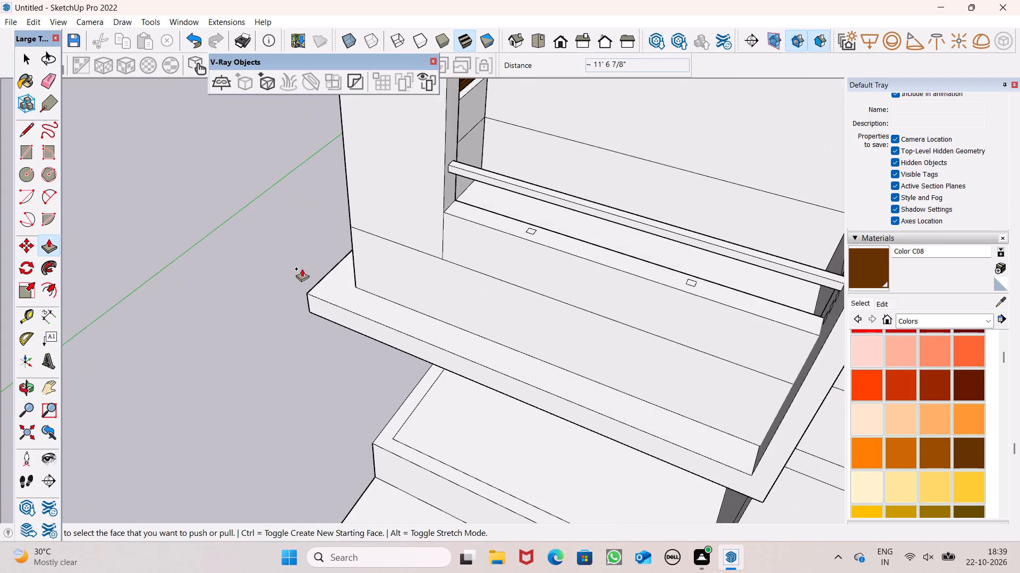
{"action": "scroll", "coordinate": [540, 222], "scroll_direction": "up", "scroll_amount": 1}
{"action": "middle_click_drag", "start_coordinate": [574, 266], "coordinate": [632, 291]}
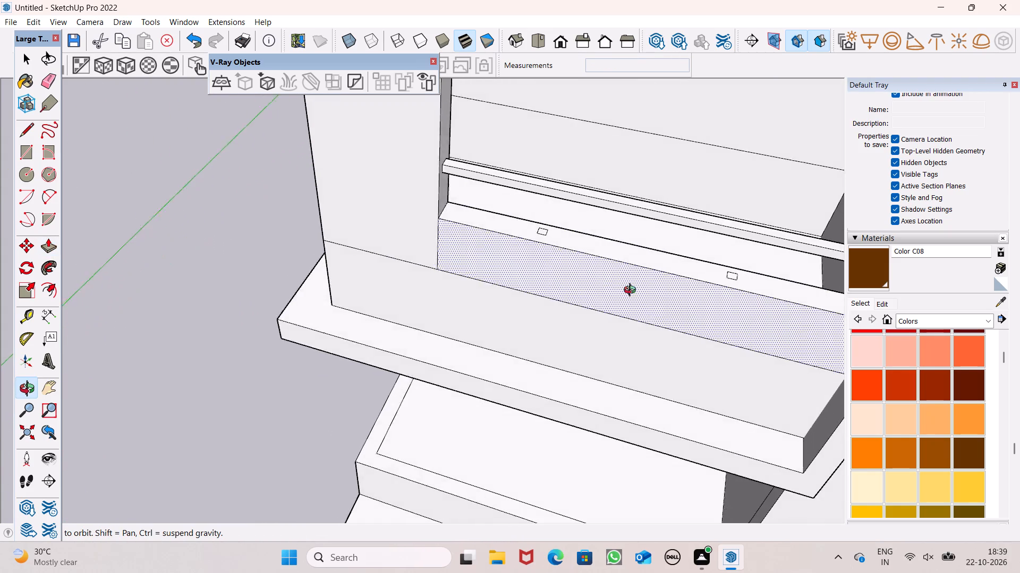
{"action": "middle_click_drag", "start_coordinate": [632, 291], "coordinate": [694, 297]}
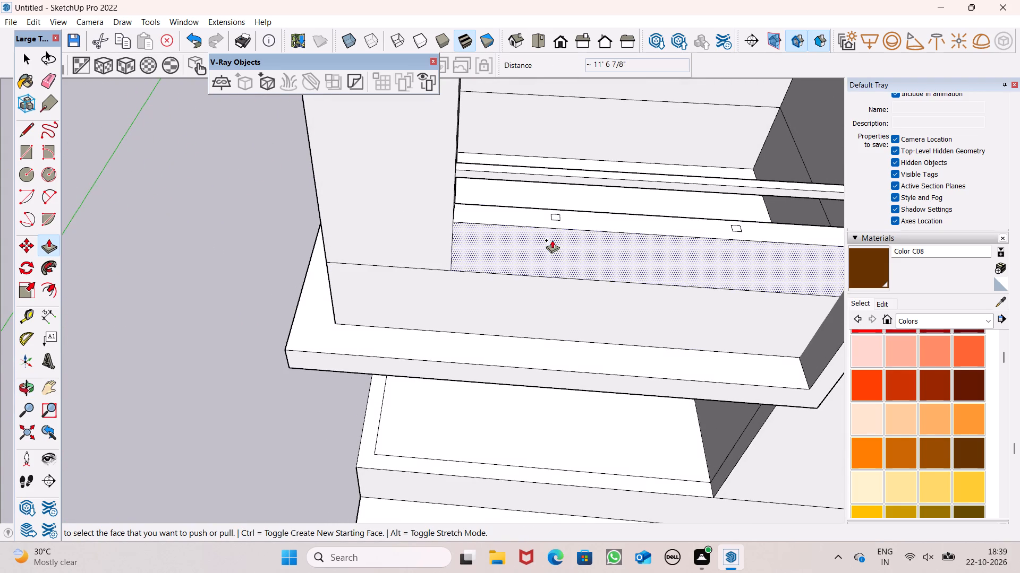
{"action": "scroll", "coordinate": [369, 259], "scroll_direction": "down", "scroll_amount": 3}
{"action": "middle_click_drag", "start_coordinate": [364, 276], "coordinate": [496, 323]}
{"action": "scroll", "coordinate": [667, 138], "scroll_direction": "up", "scroll_amount": 6}
{"action": "middle_click_drag", "start_coordinate": [694, 173], "coordinate": [701, 59]}
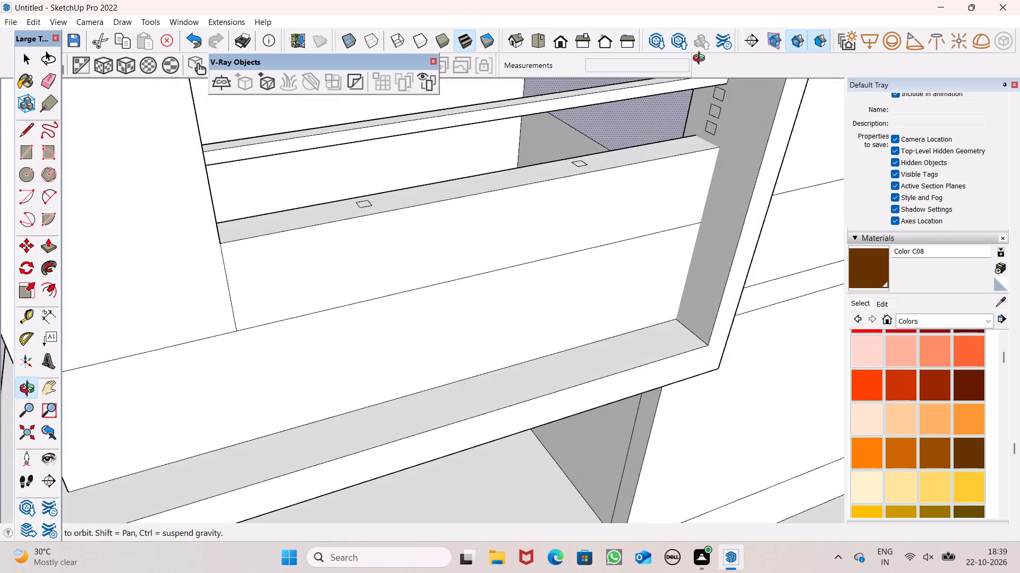
{"action": "middle_click_drag", "start_coordinate": [701, 59], "coordinate": [701, 59]}
{"action": "scroll", "coordinate": [637, 249], "scroll_direction": "down", "scroll_amount": 4}
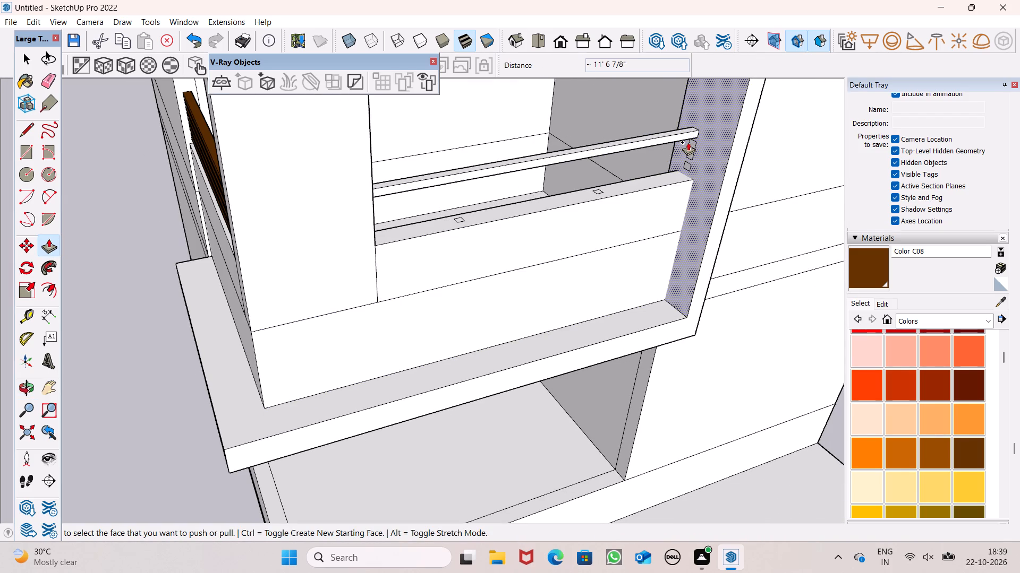
{"action": "scroll", "coordinate": [687, 145], "scroll_direction": "up", "scroll_amount": 7}
{"action": "middle_click", "coordinate": [687, 146]}
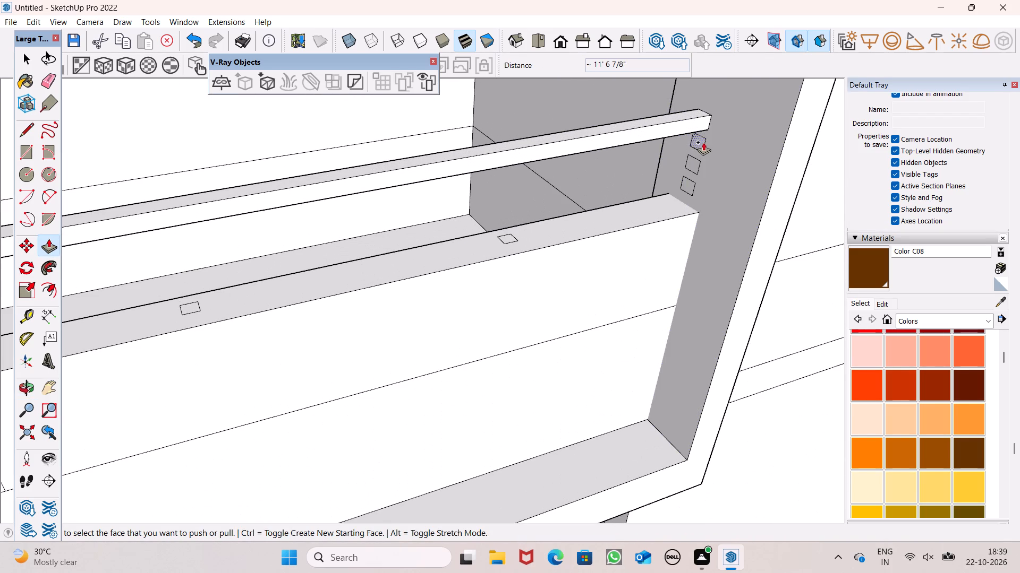
{"action": "left_click_drag", "start_coordinate": [697, 144], "coordinate": [167, 320]}
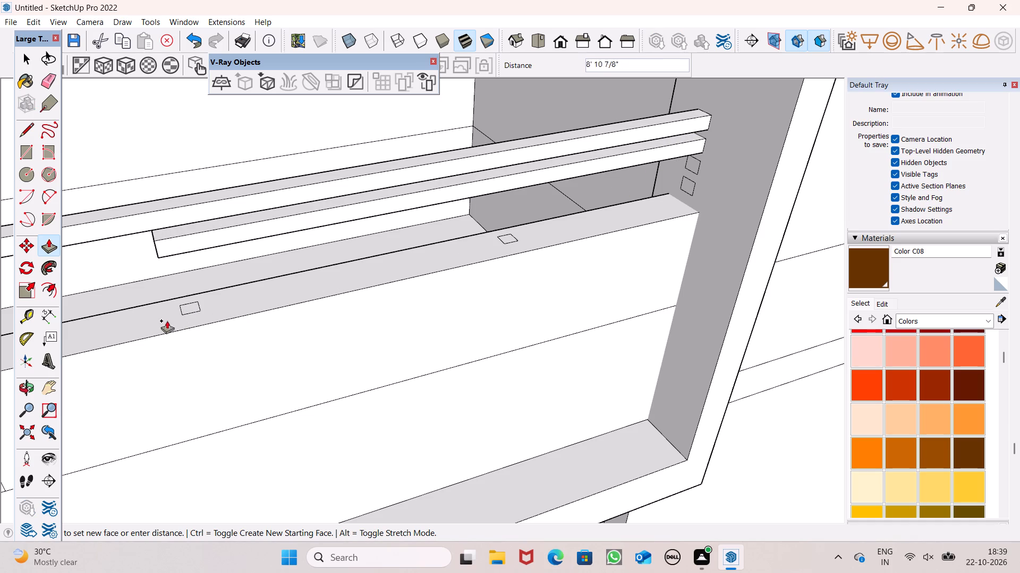
{"action": "left_click_drag", "start_coordinate": [167, 320], "coordinate": [156, 326]}
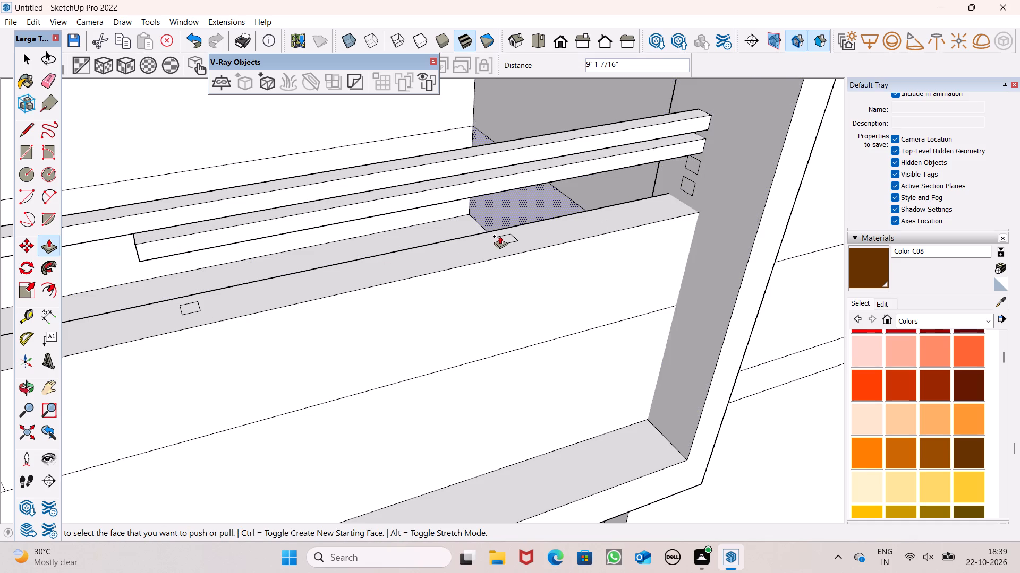
Push/Pull the small square on the right parapet's top farther from the corner pillar up into a post about 1' 5 1/8" high.
{"action": "left_click_drag", "start_coordinate": [505, 237], "coordinate": [500, 166]}
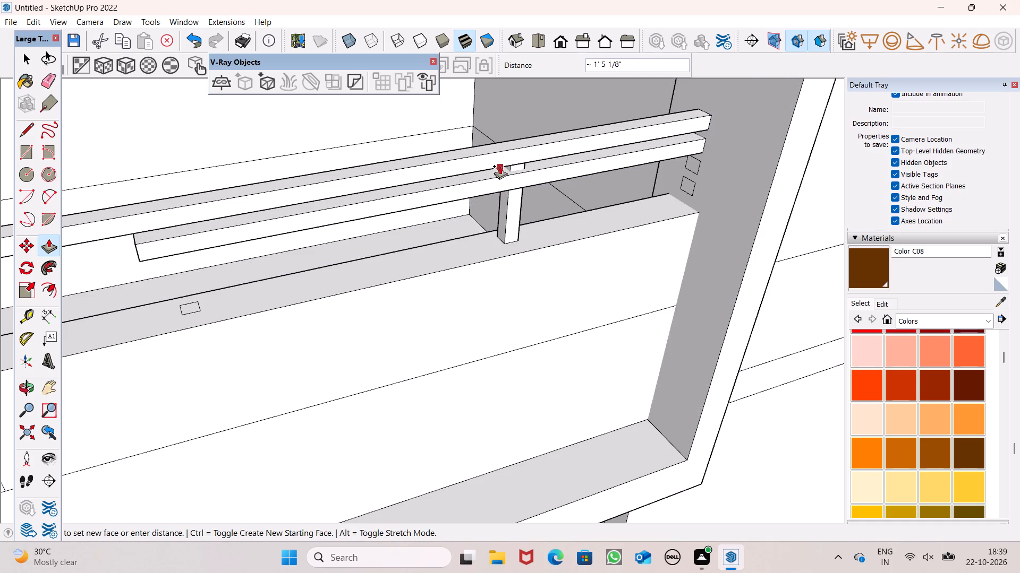
{"action": "left_click_drag", "start_coordinate": [500, 166], "coordinate": [499, 163]}
Extend the free end of the second bar above the right parapet by about 1' 5/16" toward the corner pillar.
{"action": "scroll", "coordinate": [676, 144], "scroll_direction": "down", "scroll_amount": 6}
{"action": "middle_click_drag", "start_coordinate": [458, 306], "coordinate": [396, 340]}
{"action": "scroll", "coordinate": [346, 262], "scroll_direction": "up", "scroll_amount": 1}
{"action": "middle_click_drag", "start_coordinate": [346, 260], "coordinate": [412, 247]}
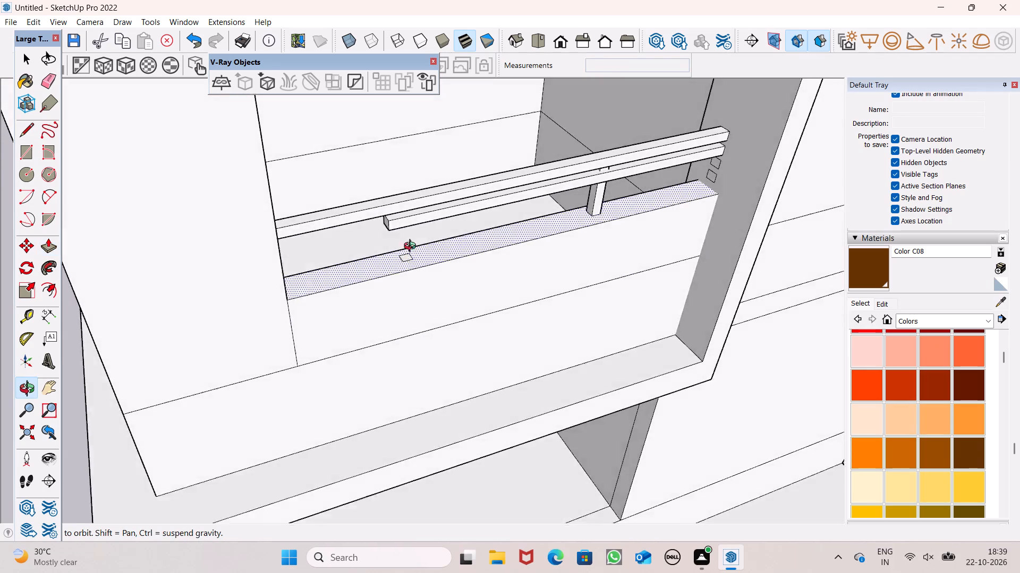
{"action": "middle_click_drag", "start_coordinate": [412, 247], "coordinate": [481, 228]}
{"action": "left_click_drag", "start_coordinate": [412, 210], "coordinate": [376, 229]}
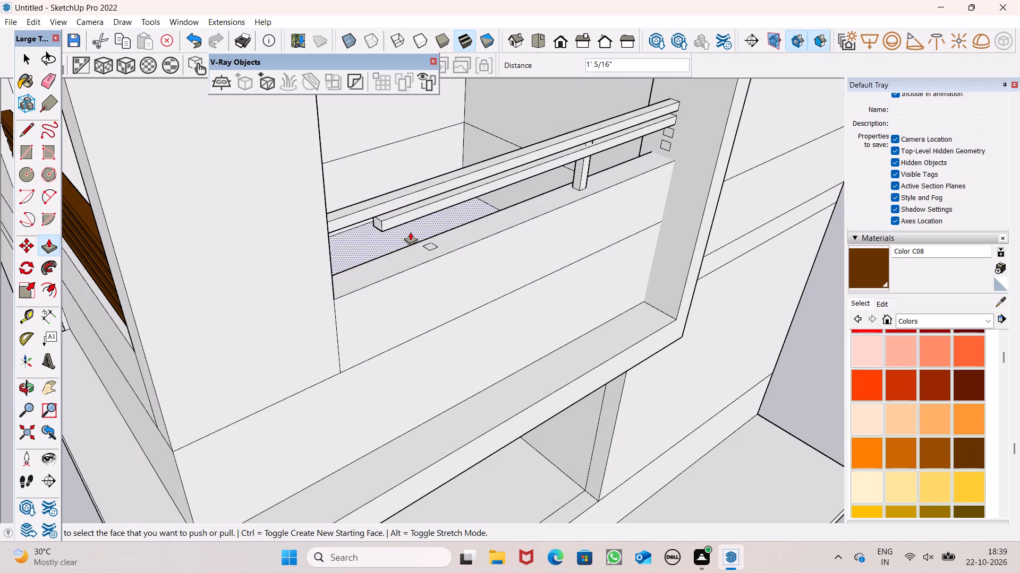
Push/Pull the small square on the right parapet's top nearer the corner pillar up into a post about 1' 5 1/8" high.
{"action": "middle_click_drag", "start_coordinate": [439, 255], "coordinate": [395, 310]}
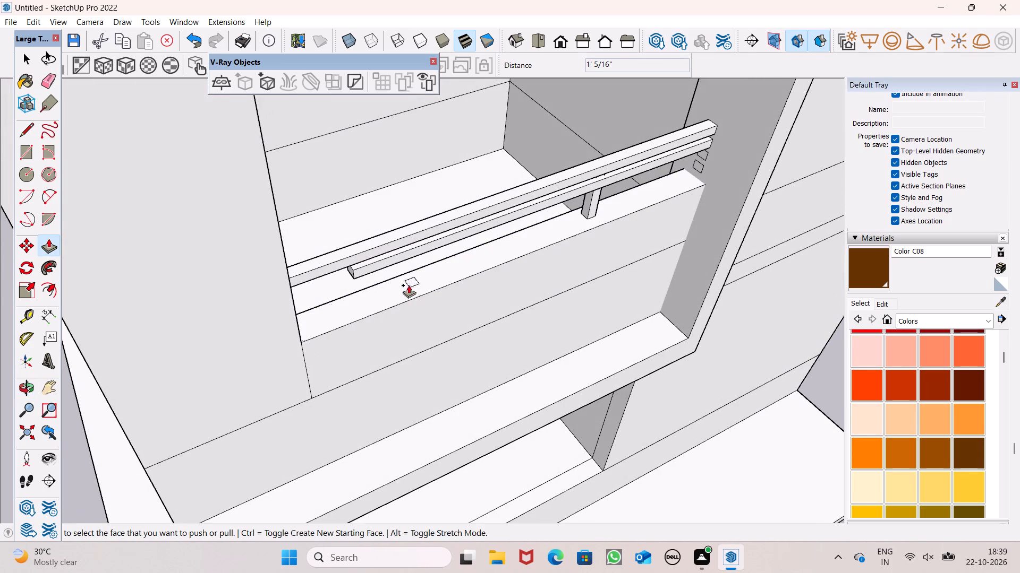
{"action": "left_click_drag", "start_coordinate": [413, 283], "coordinate": [405, 245]}
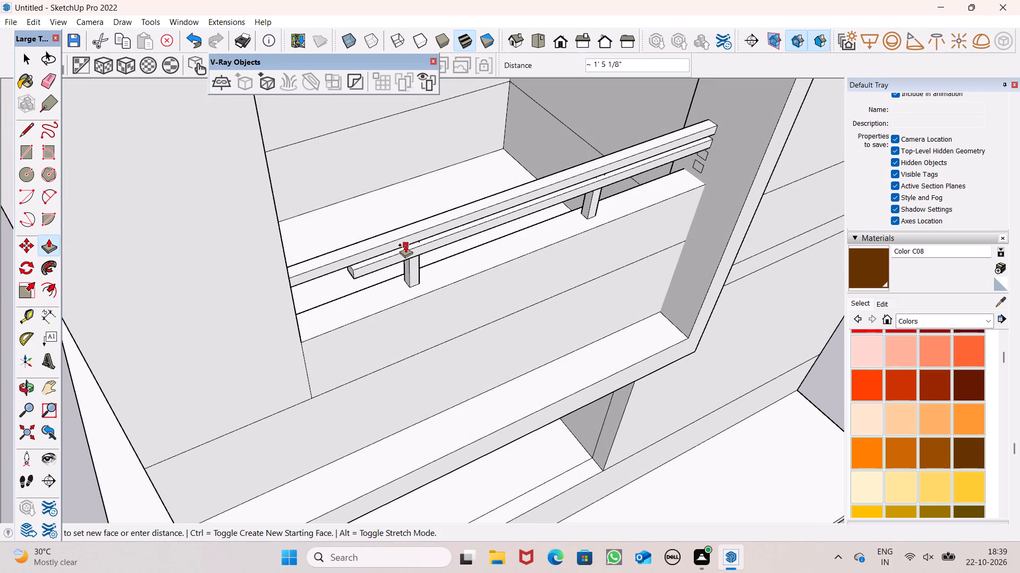
{"action": "left_click_drag", "start_coordinate": [405, 245], "coordinate": [405, 244]}
Push/Pull the exposed side face of the right parapet's post farther from the corner pillar inward by 5/8" toward the railing bars.
{"action": "middle_click_drag", "start_coordinate": [443, 265], "coordinate": [433, 33]}
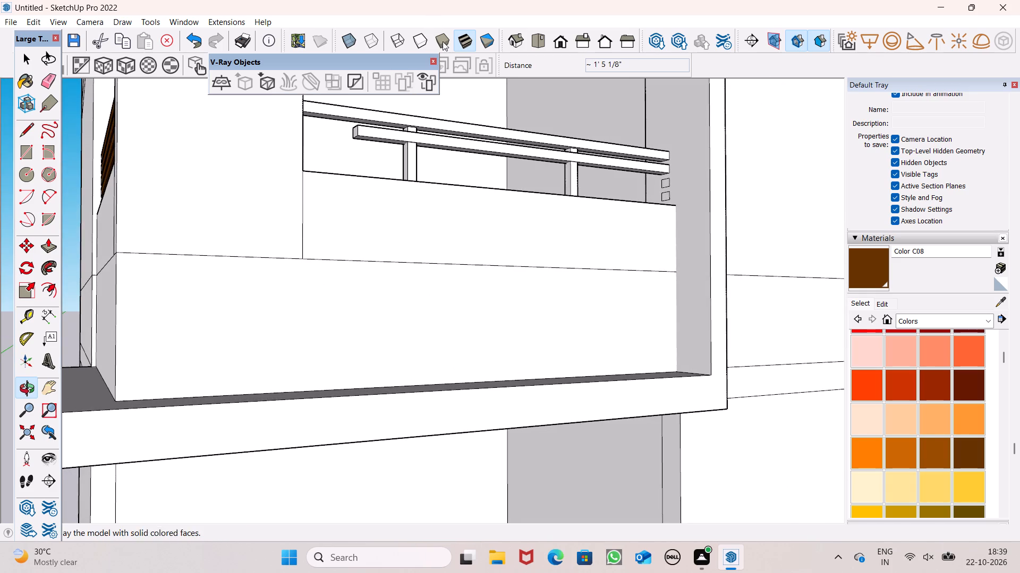
{"action": "scroll", "coordinate": [446, 120], "scroll_direction": "up", "scroll_amount": 7}
{"action": "scroll", "coordinate": [377, 127], "scroll_direction": "up", "scroll_amount": 16}
{"action": "middle_click_drag", "start_coordinate": [378, 150], "coordinate": [464, 201]}
{"action": "scroll", "coordinate": [432, 159], "scroll_direction": "up", "scroll_amount": 7}
{"action": "scroll", "coordinate": [374, 132], "scroll_direction": "up", "scroll_amount": 3}
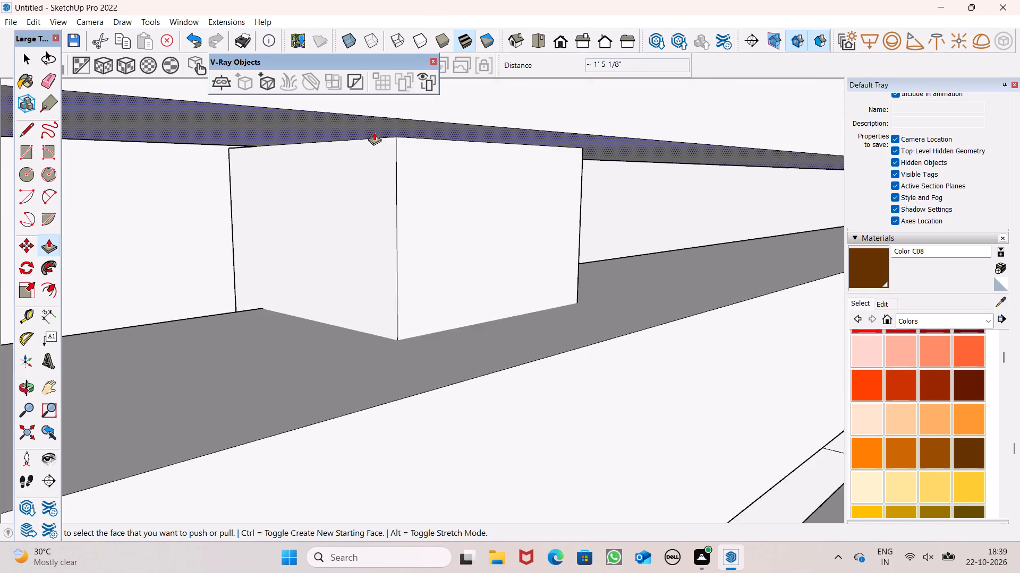
{"action": "scroll", "coordinate": [374, 132], "scroll_direction": "up", "scroll_amount": 5}
{"action": "middle_click", "coordinate": [409, 138]}
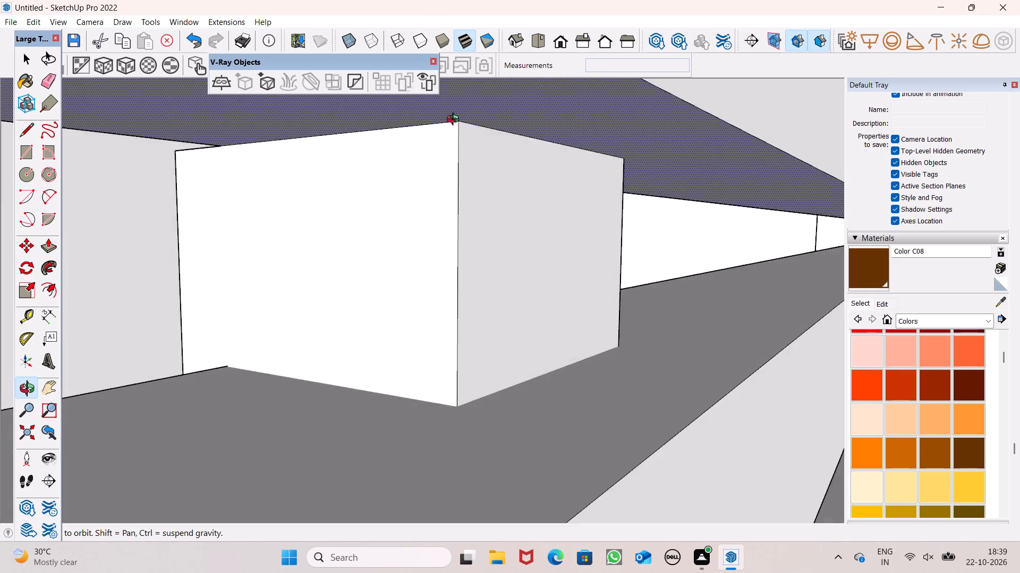
{"action": "scroll", "coordinate": [369, 107], "scroll_direction": "down", "scroll_amount": 7}
{"action": "scroll", "coordinate": [318, 201], "scroll_direction": "down", "scroll_amount": 6}
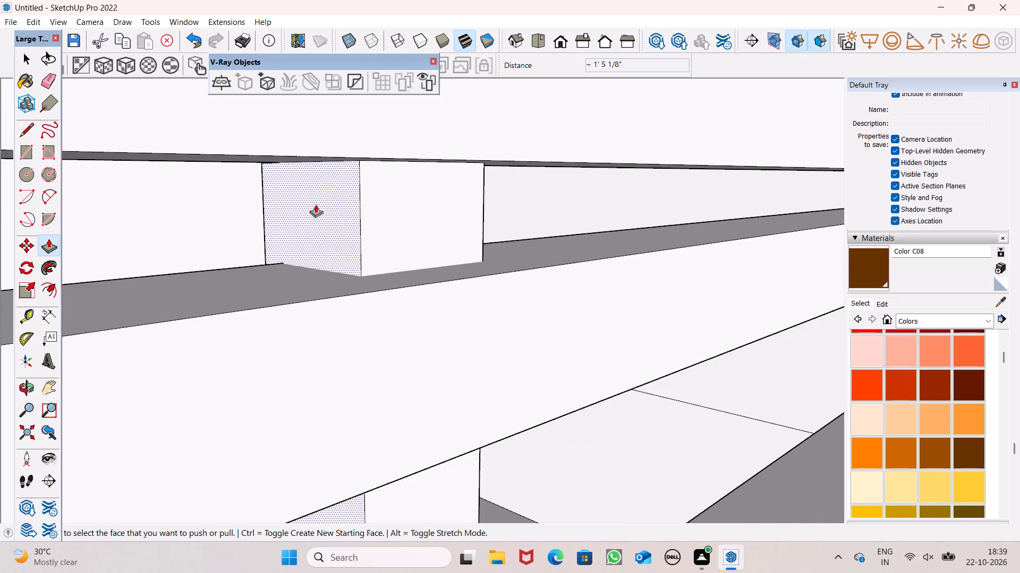
{"action": "scroll", "coordinate": [311, 239], "scroll_direction": "down", "scroll_amount": 6}
{"action": "scroll", "coordinate": [564, 218], "scroll_direction": "down", "scroll_amount": 5}
{"action": "scroll", "coordinate": [720, 196], "scroll_direction": "up", "scroll_amount": 12}
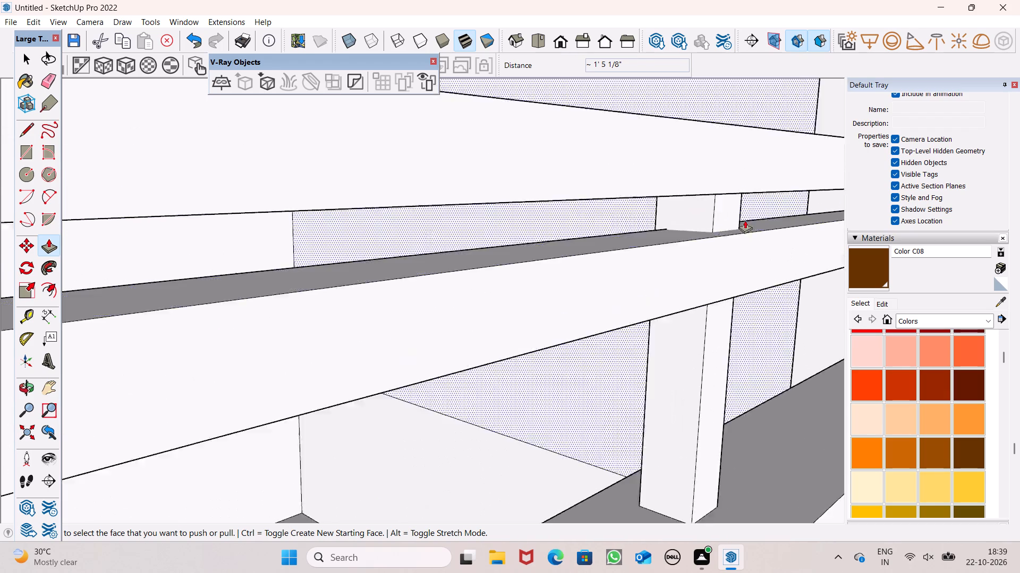
{"action": "scroll", "coordinate": [745, 220], "scroll_direction": "up", "scroll_amount": 3}
{"action": "middle_click_drag", "start_coordinate": [703, 205], "coordinate": [713, 190]}
{"action": "scroll", "coordinate": [572, 149], "scroll_direction": "up", "scroll_amount": 7}
{"action": "scroll", "coordinate": [599, 150], "scroll_direction": "down", "scroll_amount": 6}
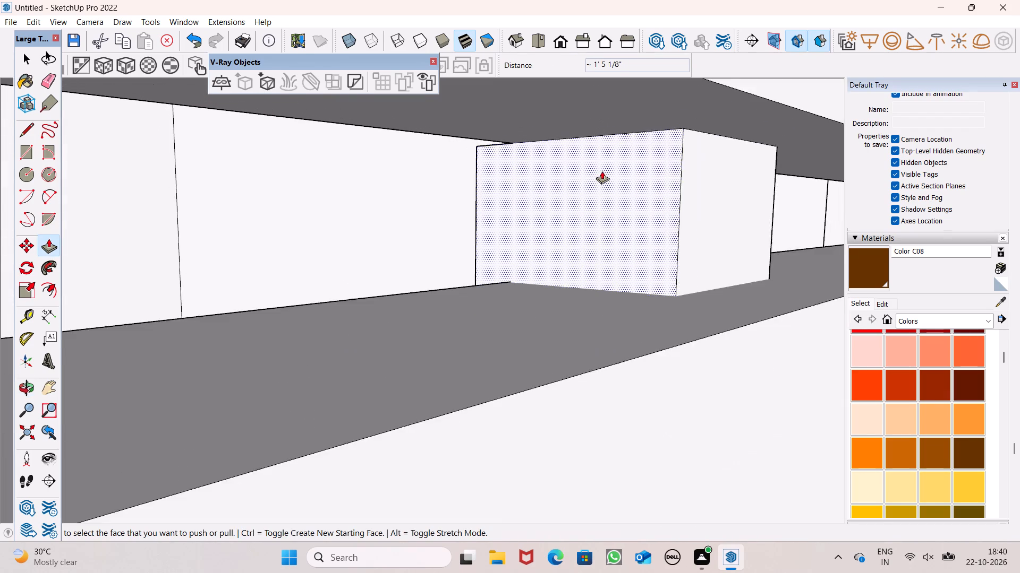
{"action": "middle_click_drag", "start_coordinate": [602, 181], "coordinate": [730, 277]}
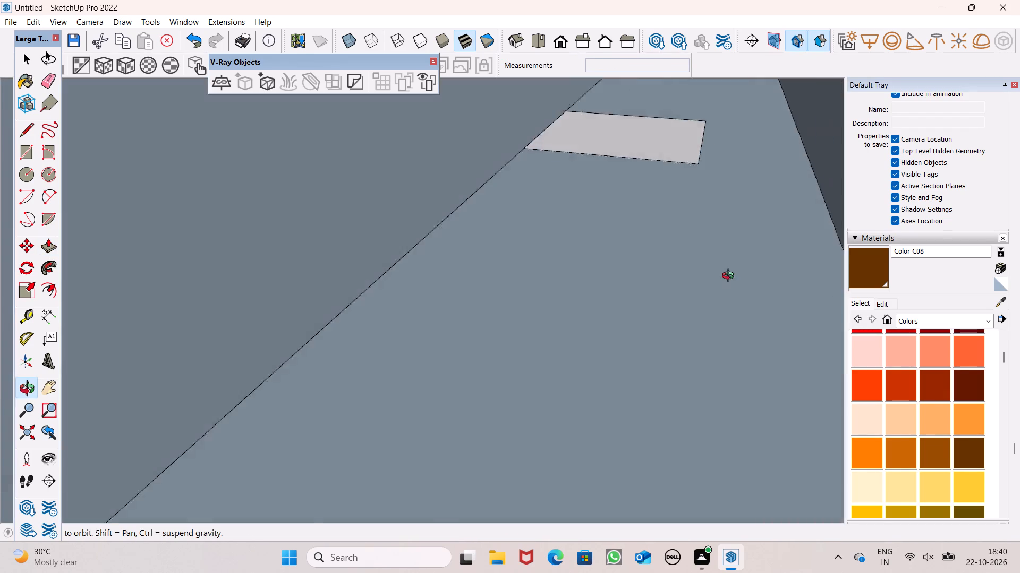
{"action": "middle_click_drag", "start_coordinate": [730, 277], "coordinate": [851, 271]}
{"action": "scroll", "coordinate": [537, 160], "scroll_direction": "down", "scroll_amount": 7}
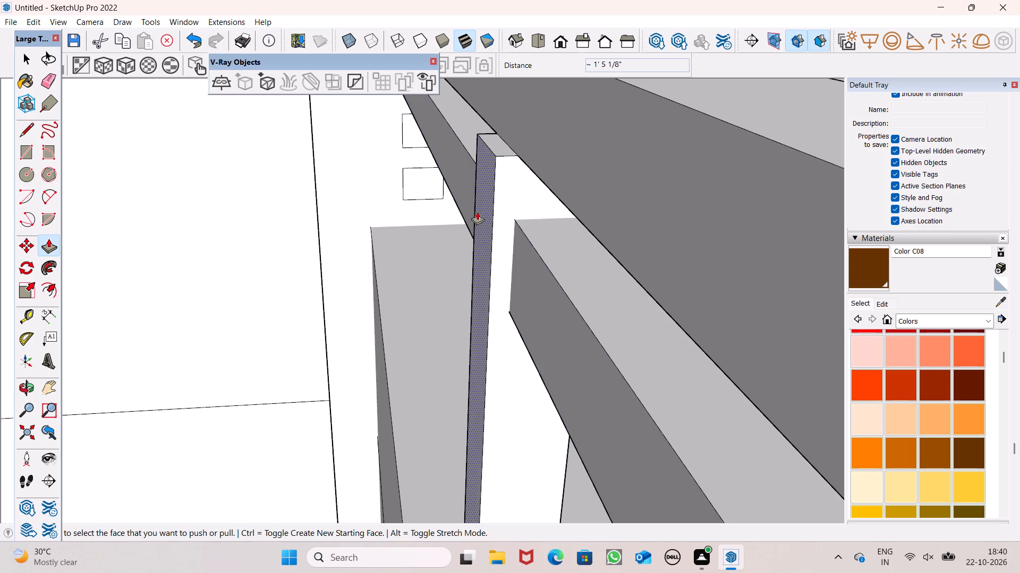
{"action": "left_click_drag", "start_coordinate": [487, 205], "coordinate": [507, 198]}
Push the matching side face of the post nearer the corner pillar inward by 1" and pull it back out by 7/16".
{"action": "scroll", "coordinate": [506, 131], "scroll_direction": "down", "scroll_amount": 7}
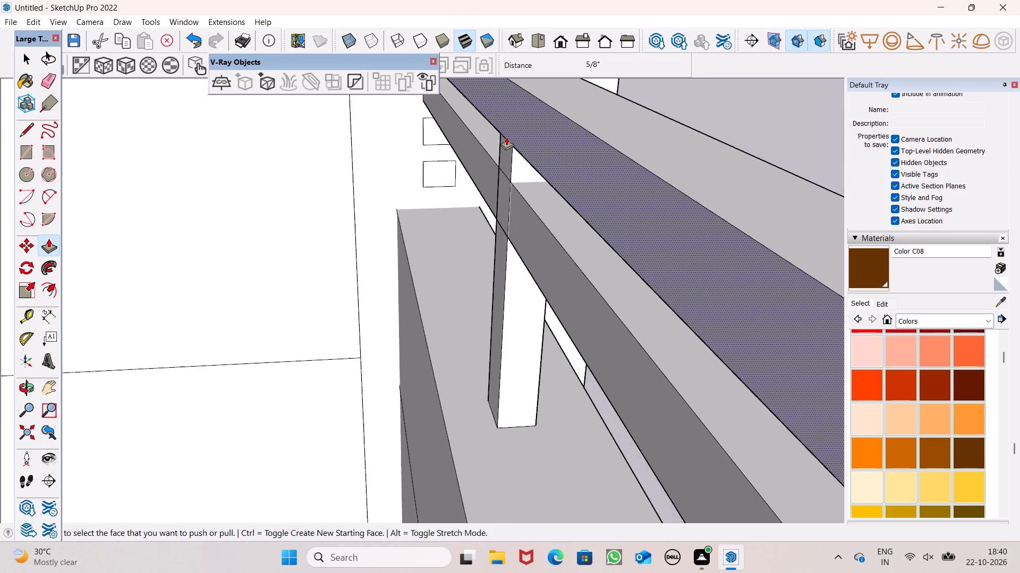
{"action": "scroll", "coordinate": [504, 136], "scroll_direction": "down", "scroll_amount": 5}
{"action": "scroll", "coordinate": [499, 184], "scroll_direction": "down", "scroll_amount": 5}
{"action": "left_click_drag", "start_coordinate": [611, 352], "coordinate": [620, 351]}
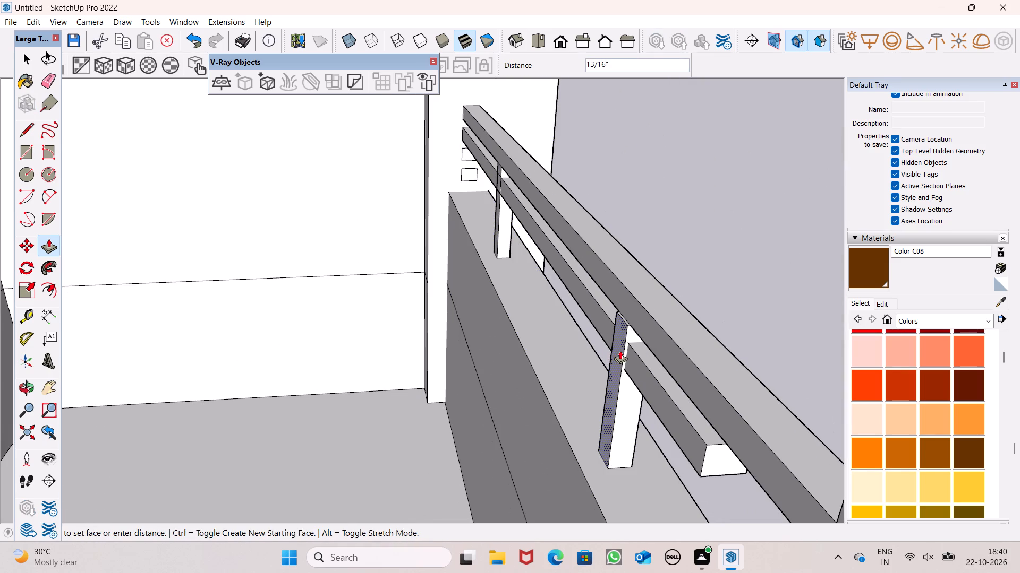
{"action": "left_click_drag", "start_coordinate": [620, 351], "coordinate": [620, 351]}
{"action": "scroll", "coordinate": [615, 358], "scroll_direction": "up", "scroll_amount": 5}
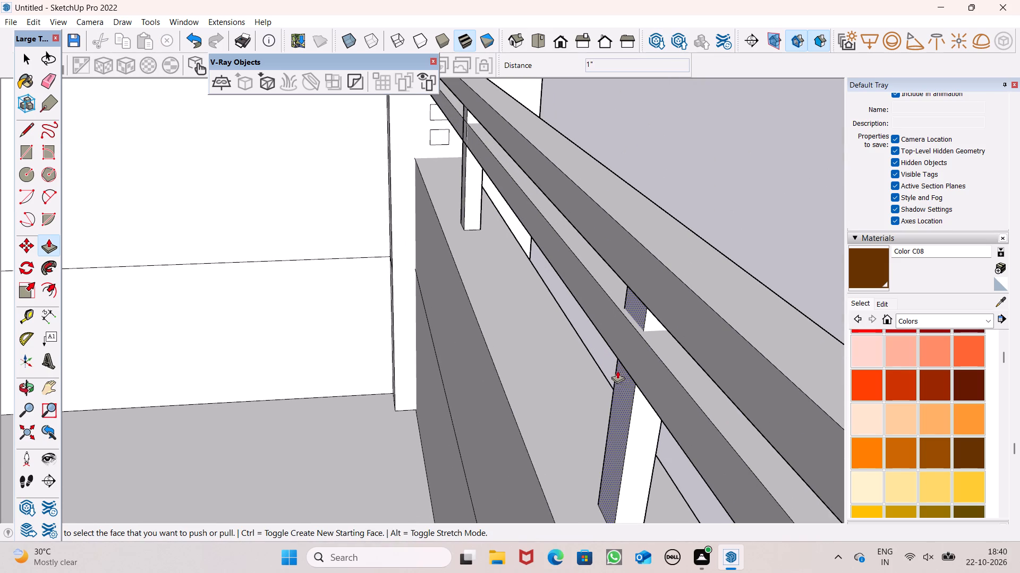
{"action": "left_click_drag", "start_coordinate": [619, 381], "coordinate": [613, 384]}
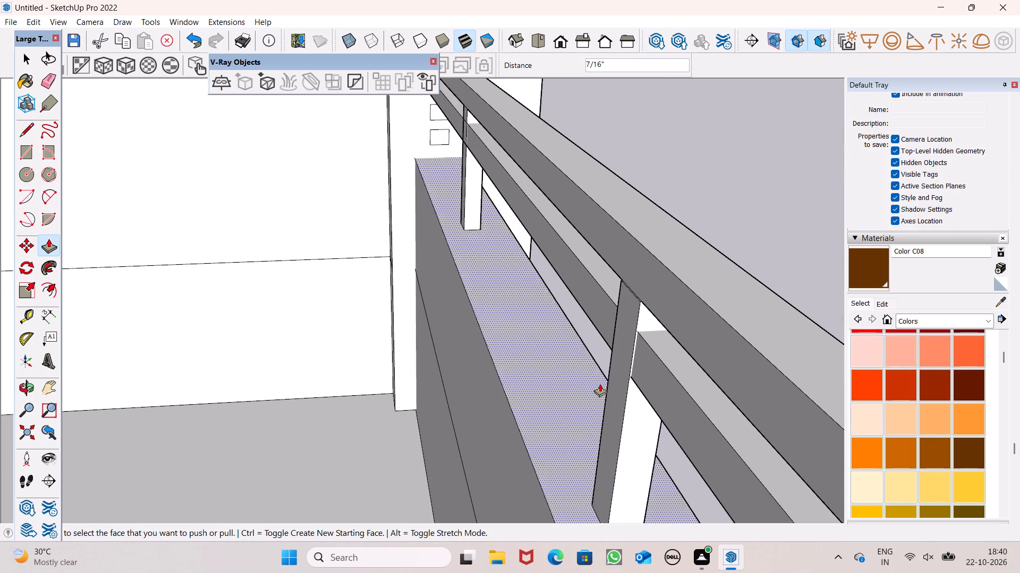
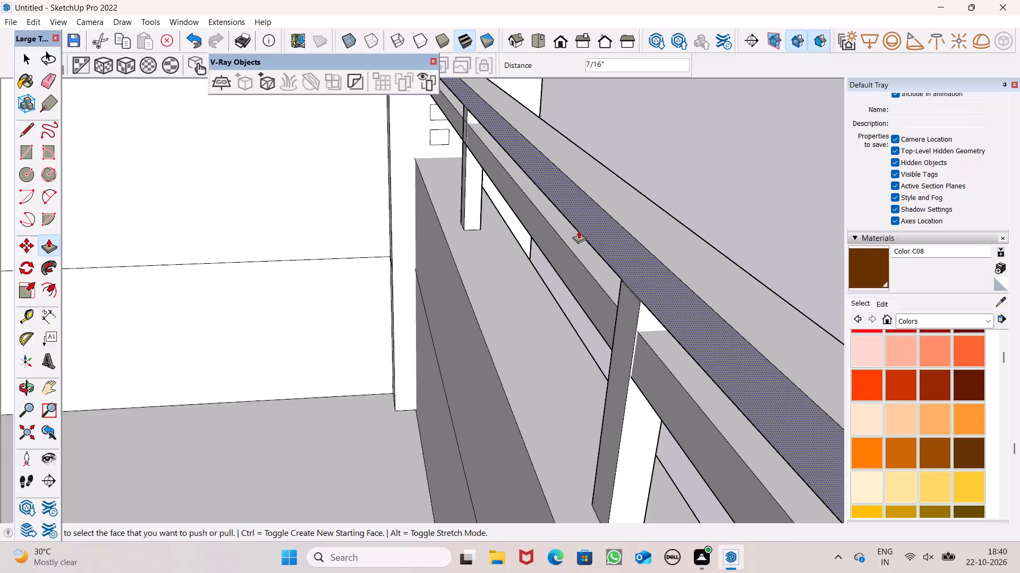
Extrude the two remaining lower rail profiles about 11' 6 7/8" across the balcony opening to the corner pillar.
{"action": "scroll", "coordinate": [557, 206], "scroll_direction": "down", "scroll_amount": 8}
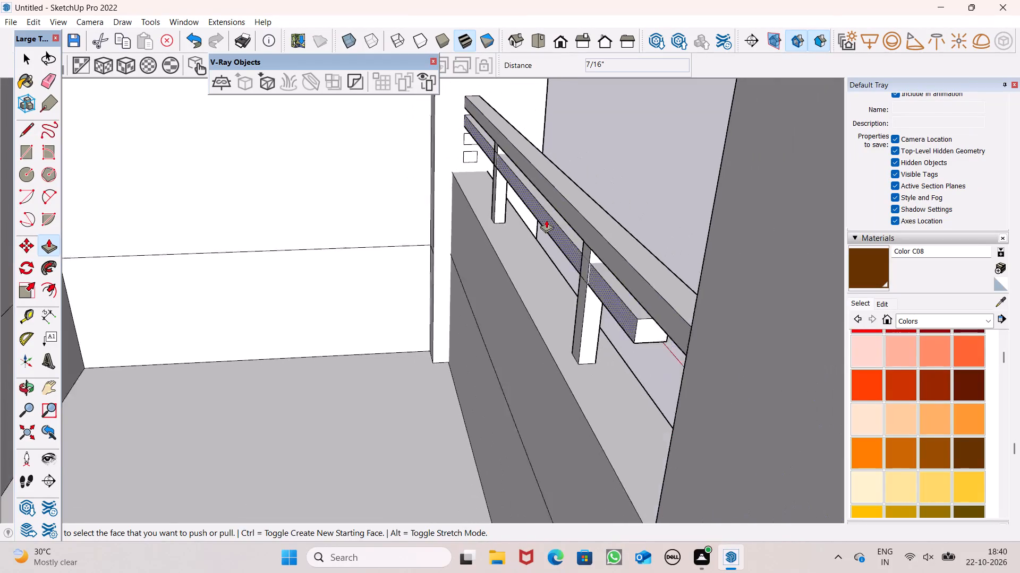
{"action": "scroll", "coordinate": [546, 220], "scroll_direction": "down", "scroll_amount": 1}
{"action": "middle_click_drag", "start_coordinate": [560, 240], "coordinate": [247, 299]}
{"action": "scroll", "coordinate": [635, 156], "scroll_direction": "down", "scroll_amount": 4}
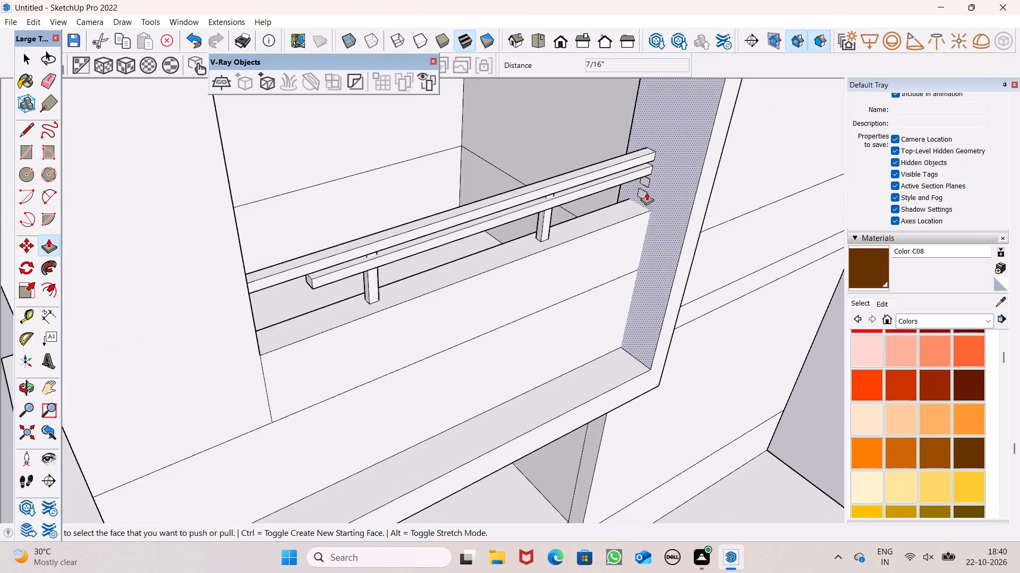
{"action": "scroll", "coordinate": [647, 193], "scroll_direction": "down", "scroll_amount": 3}
{"action": "middle_click_drag", "start_coordinate": [615, 212], "coordinate": [589, 149]}
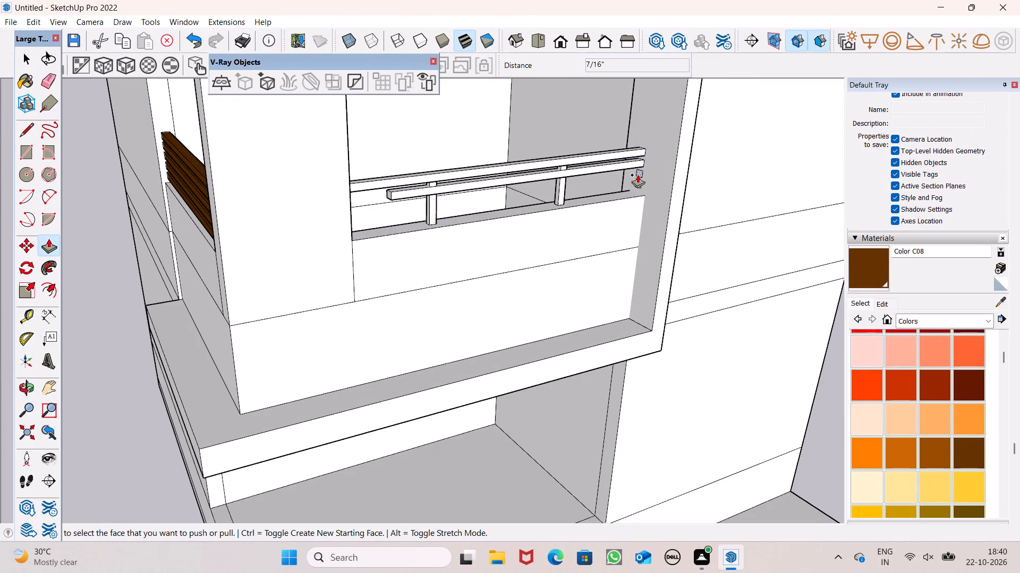
{"action": "left_click_drag", "start_coordinate": [636, 174], "coordinate": [364, 245]}
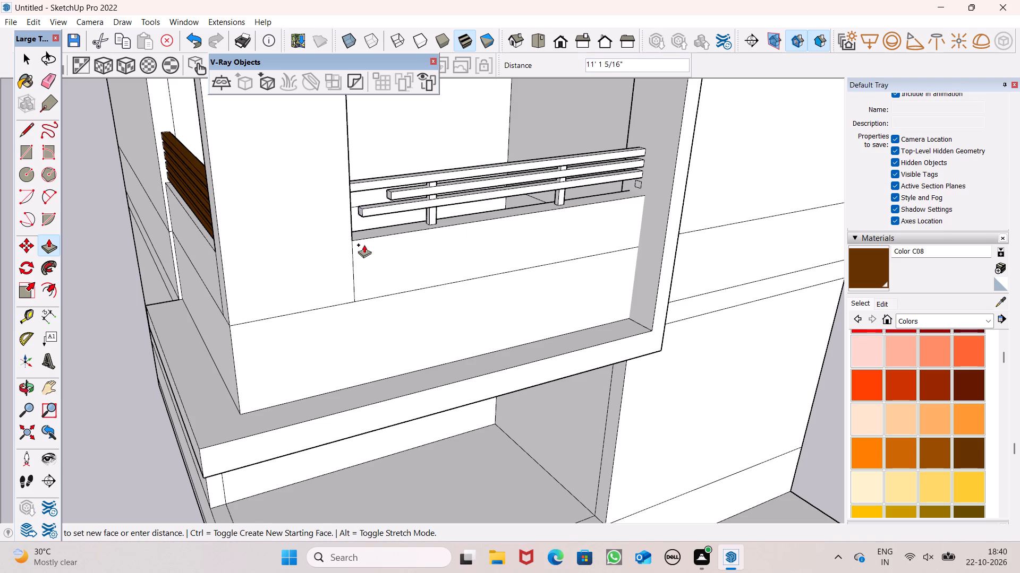
{"action": "left_click_drag", "start_coordinate": [364, 245], "coordinate": [348, 242]}
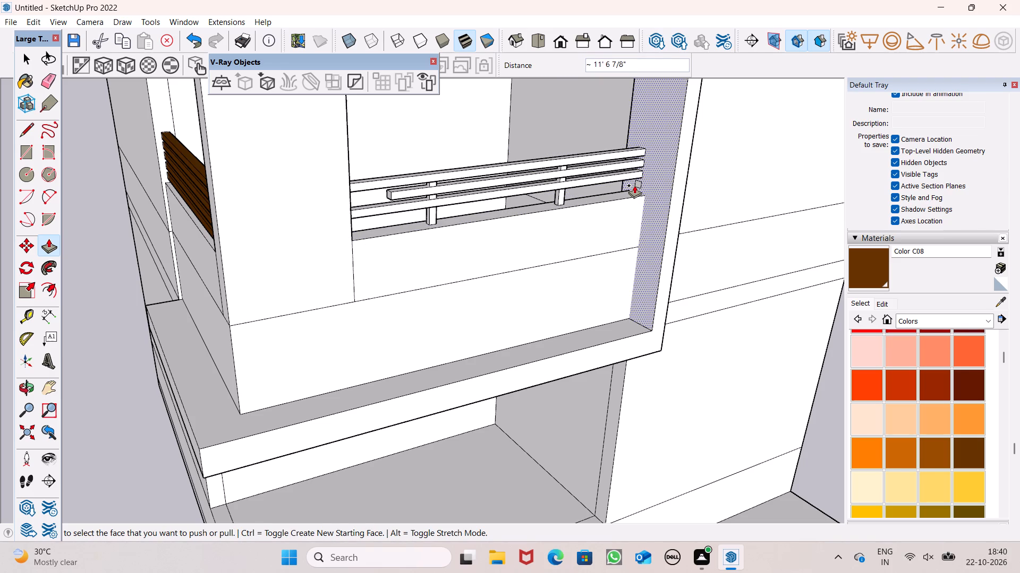
{"action": "left_click_drag", "start_coordinate": [635, 184], "coordinate": [350, 266]}
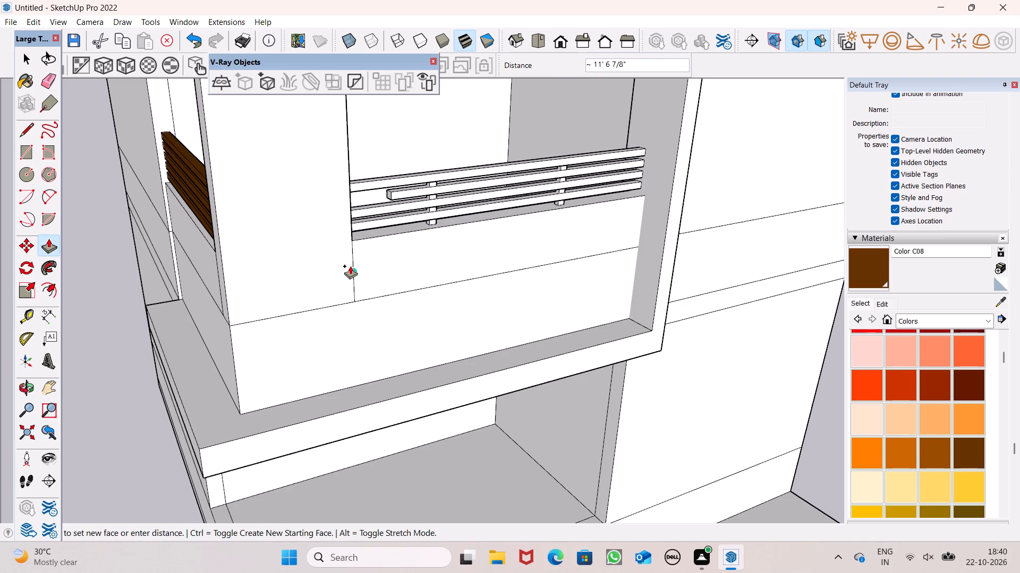
{"action": "left_click_drag", "start_coordinate": [350, 266], "coordinate": [352, 265]}
Extend the short second rail about 1' 6 3/4" with Push/Pull so it meets the corner pillar.
{"action": "scroll", "coordinate": [377, 201], "scroll_direction": "up", "scroll_amount": 8}
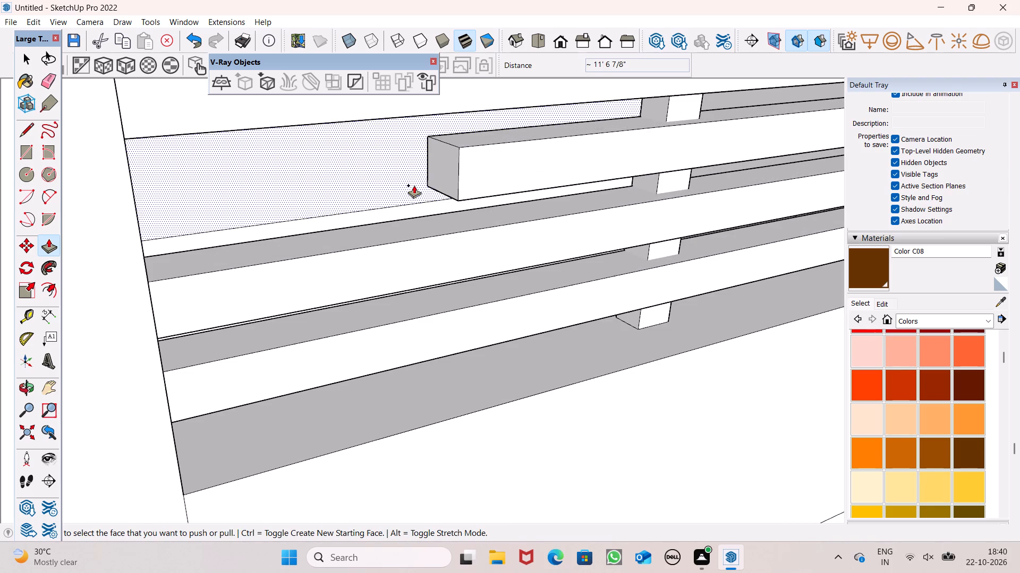
{"action": "scroll", "coordinate": [477, 175], "scroll_direction": "down", "scroll_amount": 4}
{"action": "middle_click_drag", "start_coordinate": [488, 190], "coordinate": [365, 236]}
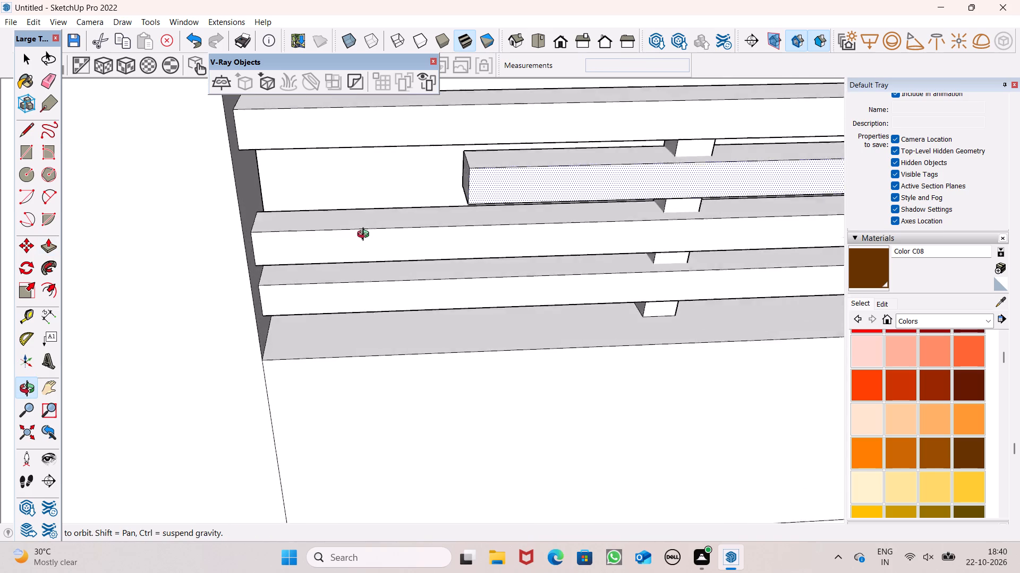
{"action": "middle_click_drag", "start_coordinate": [365, 236], "coordinate": [296, 170]}
{"action": "scroll", "coordinate": [445, 163], "scroll_direction": "down", "scroll_amount": 2}
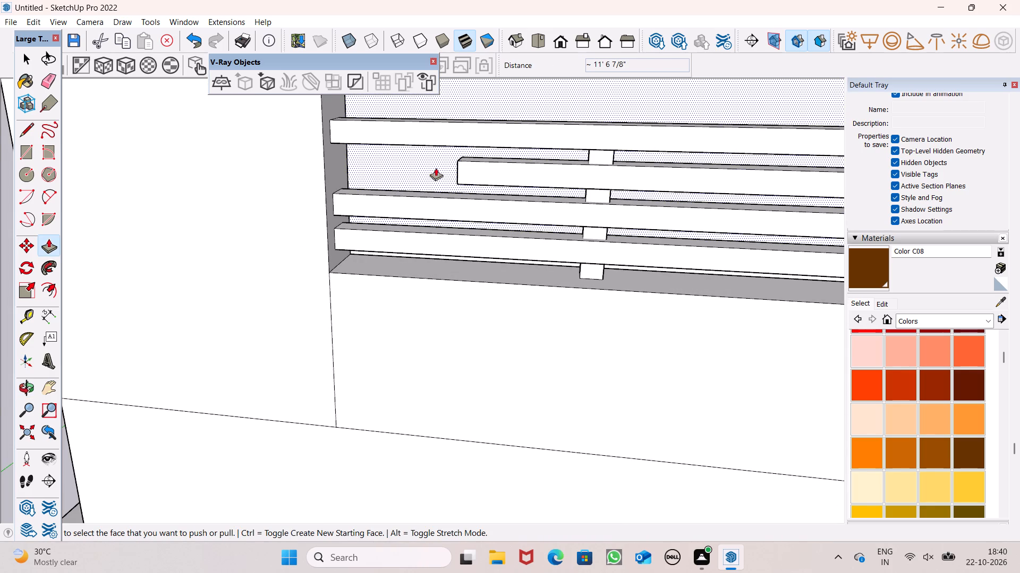
{"action": "middle_click_drag", "start_coordinate": [438, 171], "coordinate": [557, 206]}
{"action": "scroll", "coordinate": [597, 193], "scroll_direction": "up", "scroll_amount": 4}
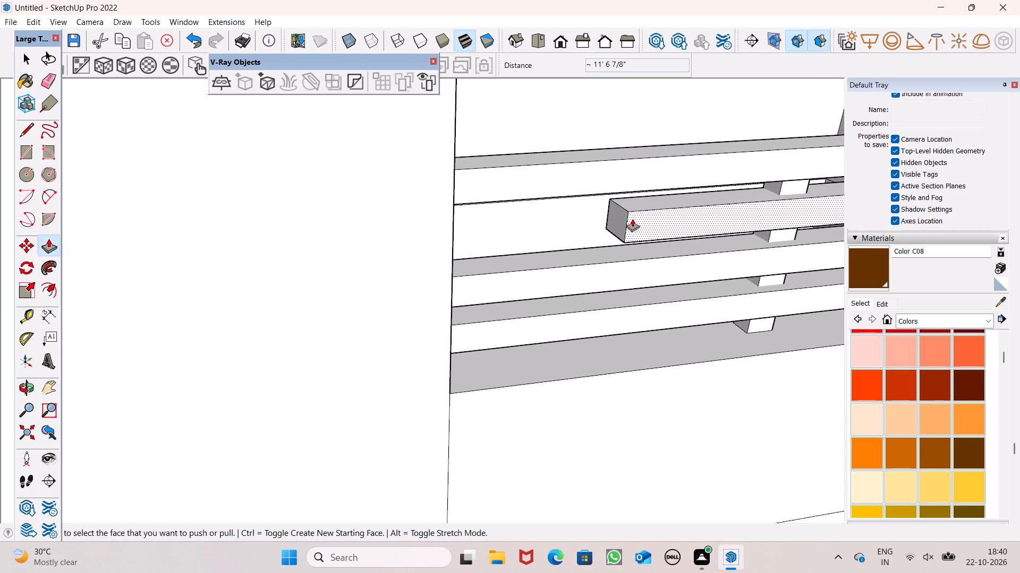
{"action": "left_click_drag", "start_coordinate": [620, 221], "coordinate": [423, 247]}
{"action": "scroll", "coordinate": [450, 244], "scroll_direction": "down", "scroll_amount": 5}
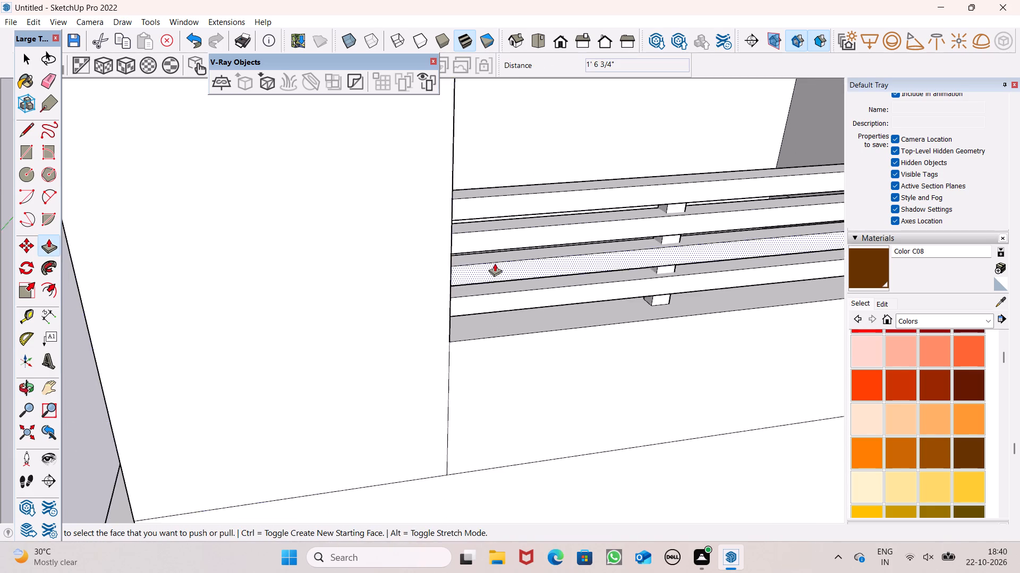
{"action": "middle_click_drag", "start_coordinate": [492, 271], "coordinate": [377, 294]}
{"action": "scroll", "coordinate": [377, 294], "scroll_direction": "up", "scroll_amount": 1}
{"action": "key", "text": "space"}
Examine the balcony railings and the overall building from outside.
{"action": "scroll", "coordinate": [406, 245], "scroll_direction": "down", "scroll_amount": 17}
{"action": "middle_click_drag", "start_coordinate": [541, 249], "coordinate": [616, 136]}
{"action": "scroll", "coordinate": [600, 176], "scroll_direction": "down", "scroll_amount": 2}
{"action": "middle_click_drag", "start_coordinate": [572, 211], "coordinate": [849, 105]}
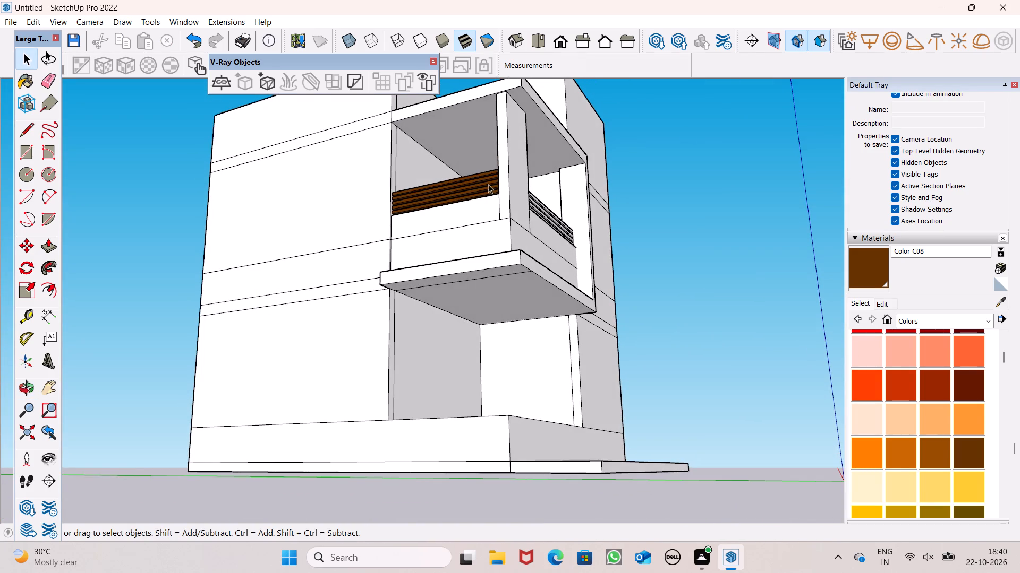
{"action": "scroll", "coordinate": [487, 188], "scroll_direction": "down", "scroll_amount": 3}
{"action": "middle_click_drag", "start_coordinate": [485, 241], "coordinate": [457, 391]}
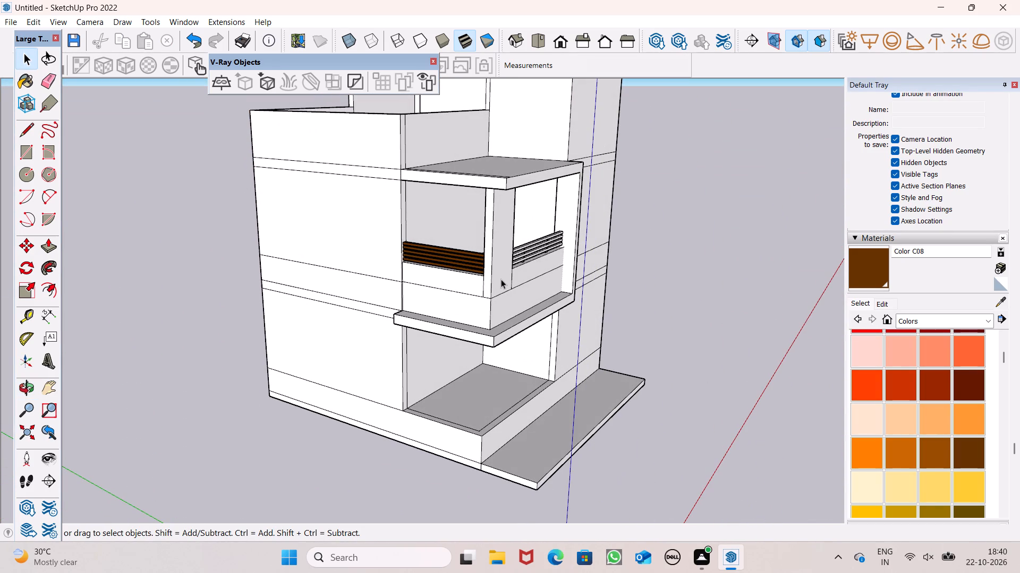
{"action": "scroll", "coordinate": [563, 278], "scroll_direction": "down", "scroll_amount": 1}
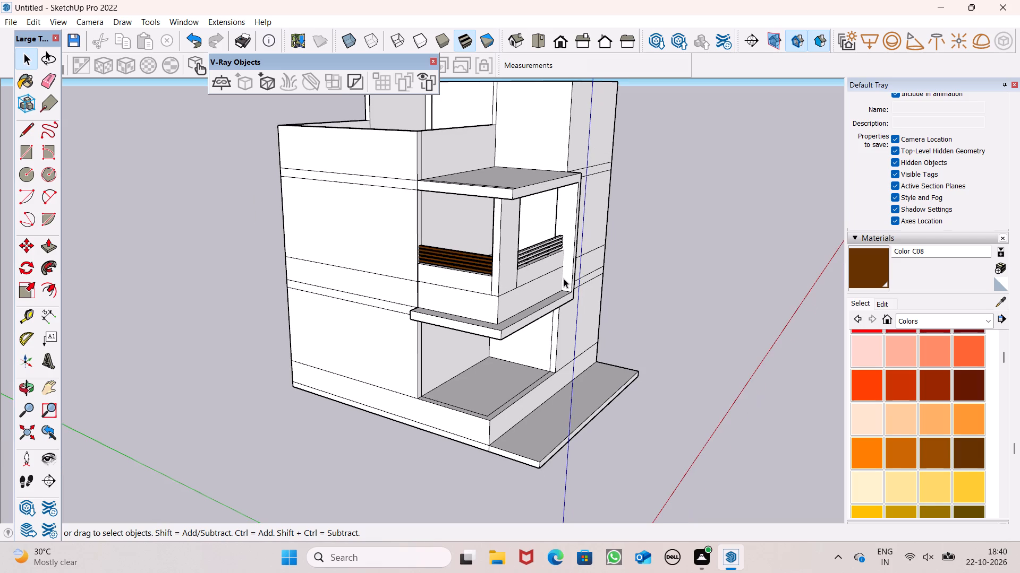
Erase the leftover horizontal line and short stray edges on the parapet face below the brown slatted railing.
{"action": "scroll", "coordinate": [537, 269], "scroll_direction": "up", "scroll_amount": 2}
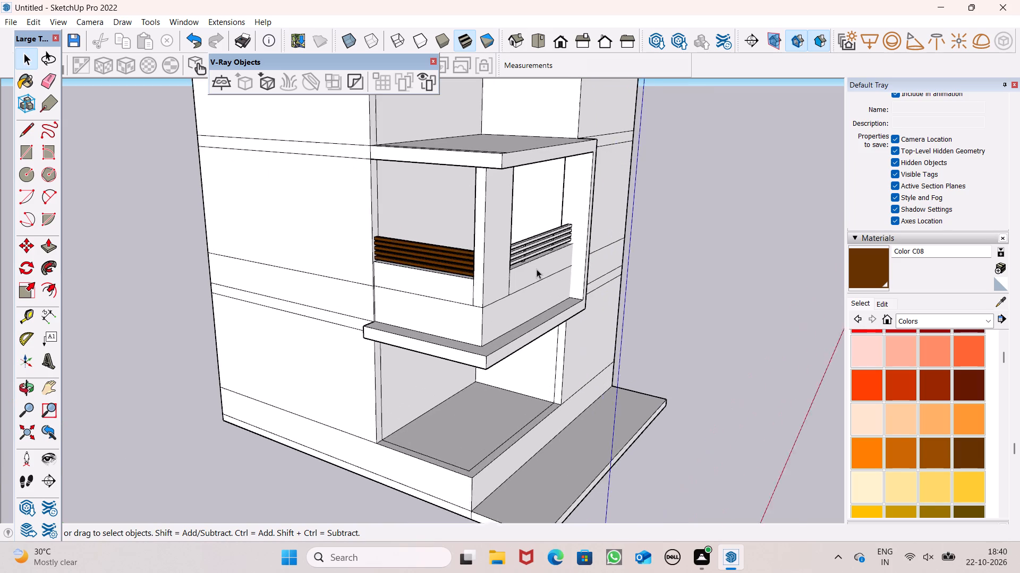
{"action": "scroll", "coordinate": [537, 269], "scroll_direction": "up", "scroll_amount": 2}
{"action": "middle_click_drag", "start_coordinate": [479, 306], "coordinate": [601, 300]}
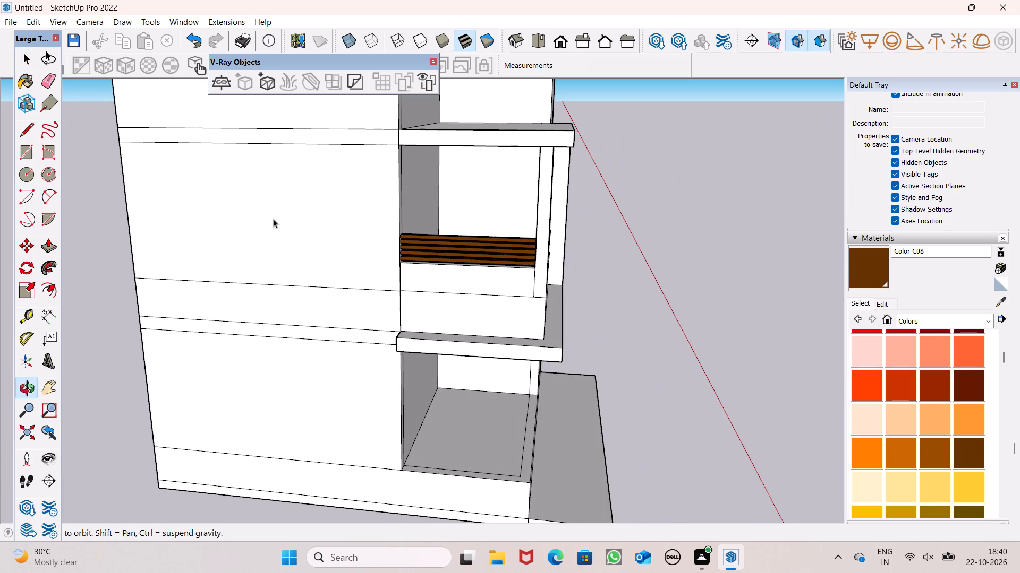
{"action": "left_click", "coordinate": [48, 87]}
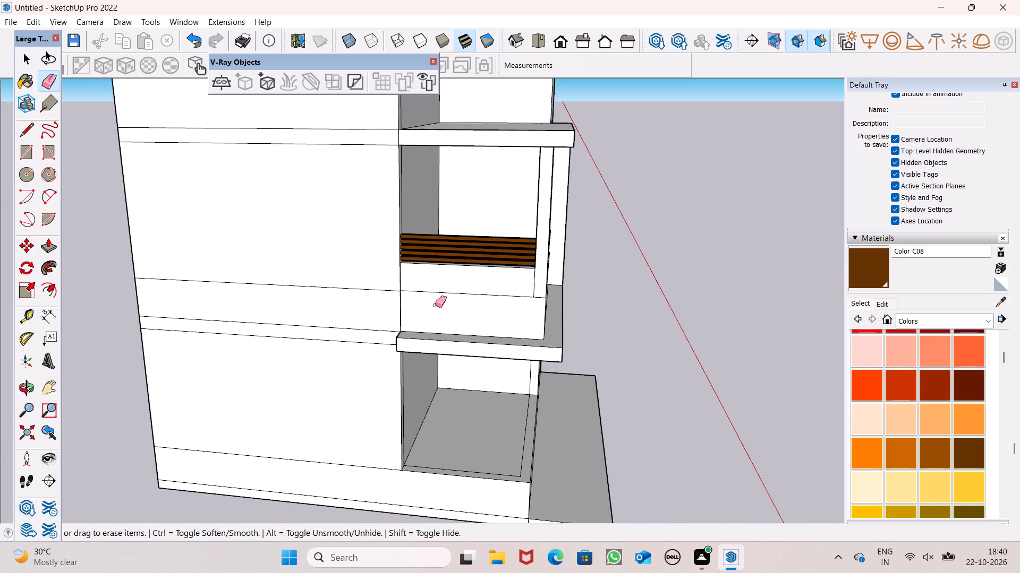
{"action": "scroll", "coordinate": [495, 310], "scroll_direction": "up", "scroll_amount": 3}
{"action": "left_click_drag", "start_coordinate": [477, 276], "coordinate": [477, 293]}
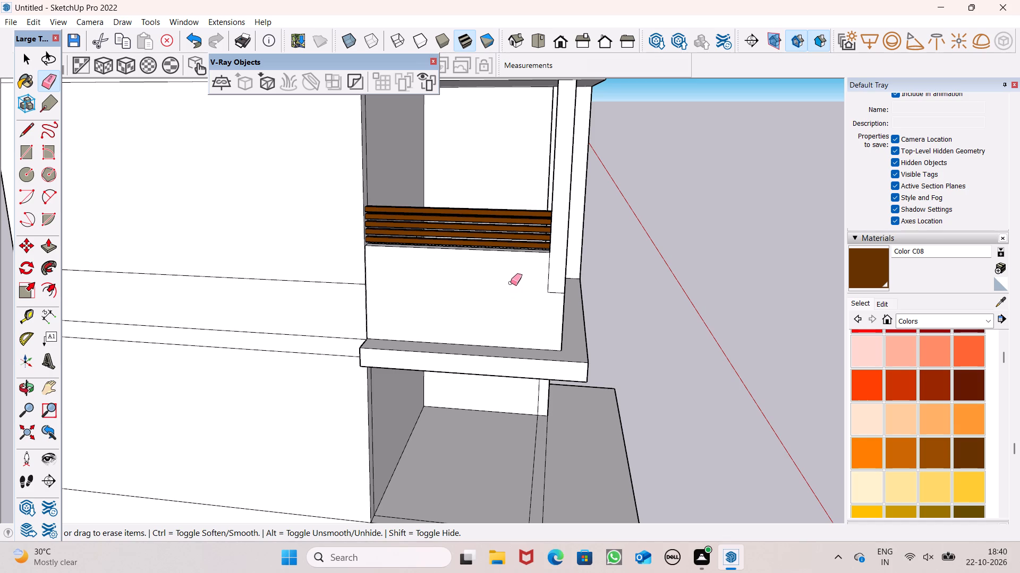
{"action": "scroll", "coordinate": [530, 274], "scroll_direction": "up", "scroll_amount": 4}
{"action": "left_click_drag", "start_coordinate": [564, 300], "coordinate": [564, 310]}
{"action": "left_click_drag", "start_coordinate": [561, 293], "coordinate": [554, 289]}
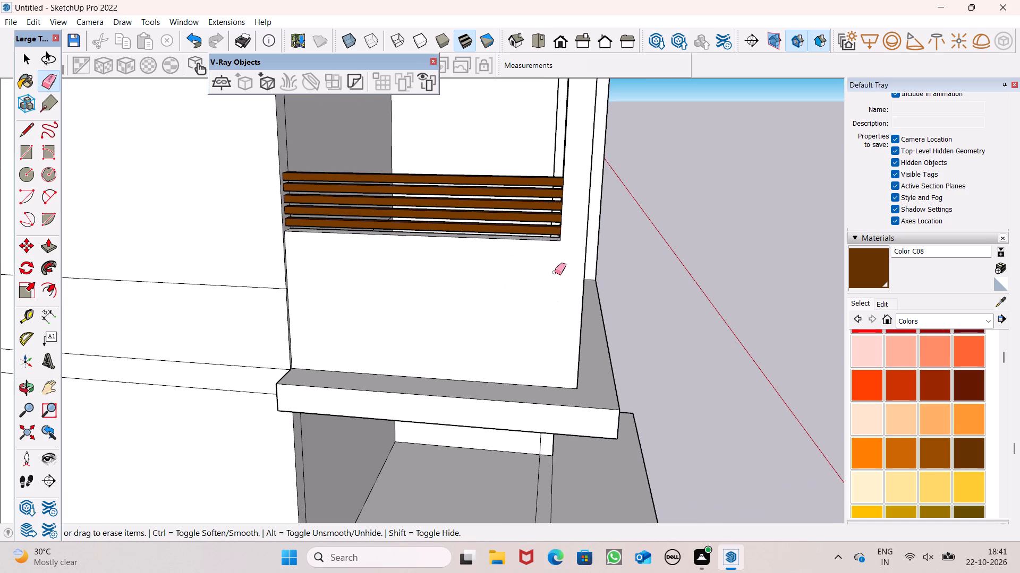
Inspect the balcony's parapet, pillar and both railings from the front and the side.
{"action": "scroll", "coordinate": [555, 273], "scroll_direction": "down", "scroll_amount": 5}
{"action": "middle_click_drag", "start_coordinate": [519, 351], "coordinate": [329, 386]}
{"action": "scroll", "coordinate": [617, 279], "scroll_direction": "down", "scroll_amount": 4}
{"action": "middle_click_drag", "start_coordinate": [589, 305], "coordinate": [522, 326]}
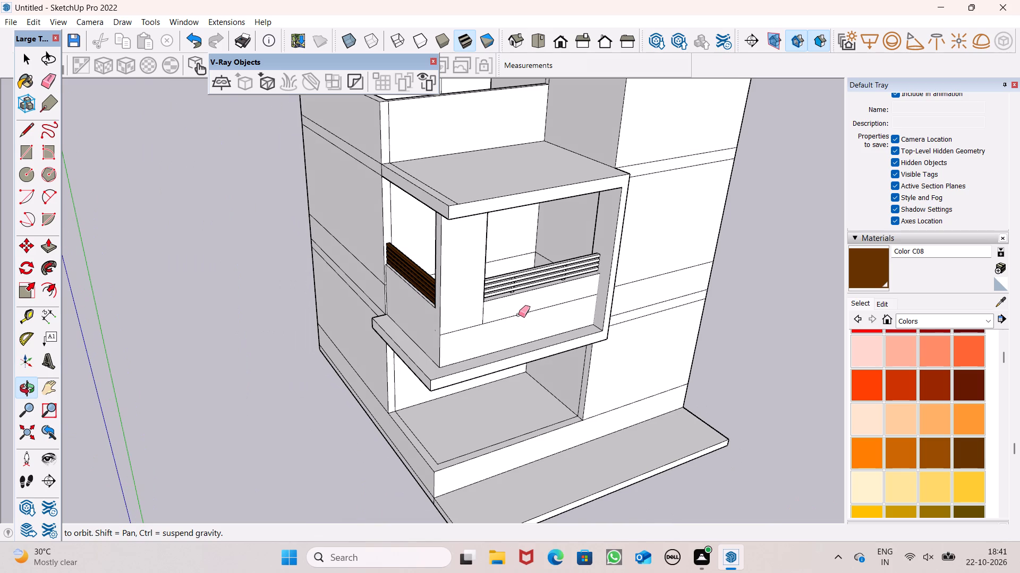
{"action": "scroll", "coordinate": [433, 294], "scroll_direction": "up", "scroll_amount": 1}
{"action": "middle_click_drag", "start_coordinate": [499, 274], "coordinate": [467, 273]}
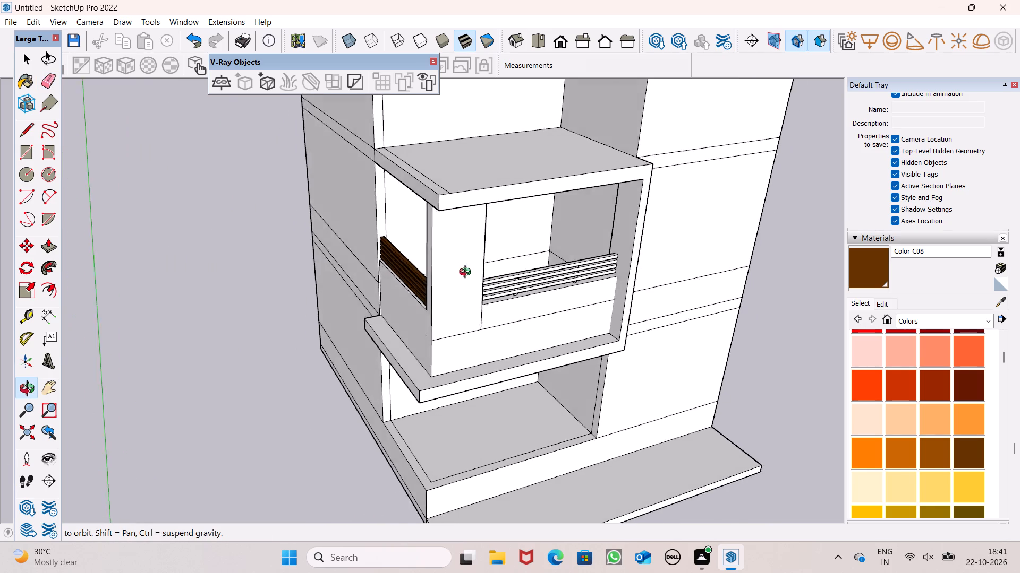
{"action": "middle_click_drag", "start_coordinate": [467, 273], "coordinate": [985, 255]}
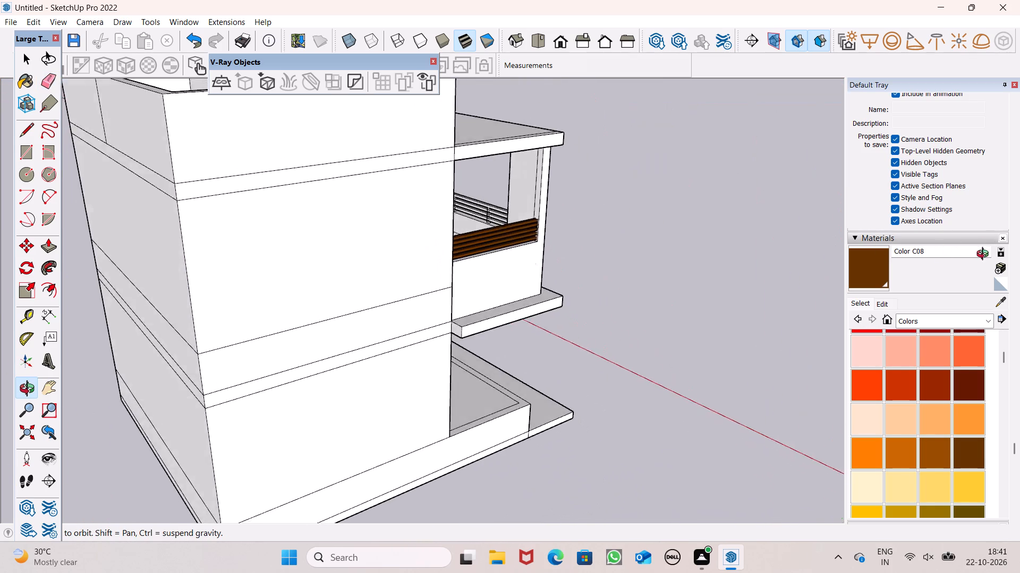
{"action": "middle_click_drag", "start_coordinate": [985, 255], "coordinate": [317, 262]}
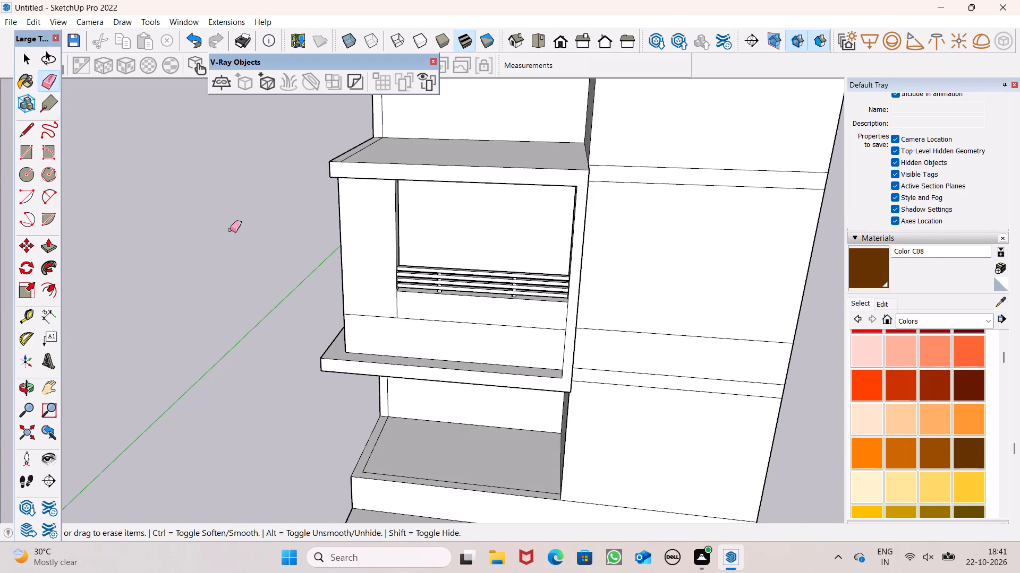
Draw a rectangle about 2' 5 5/8" by 7 11/16" near the top of the balcony pillar's front face.
{"action": "left_click", "coordinate": [20, 151]}
{"action": "scroll", "coordinate": [228, 231], "scroll_direction": "up", "scroll_amount": 2}
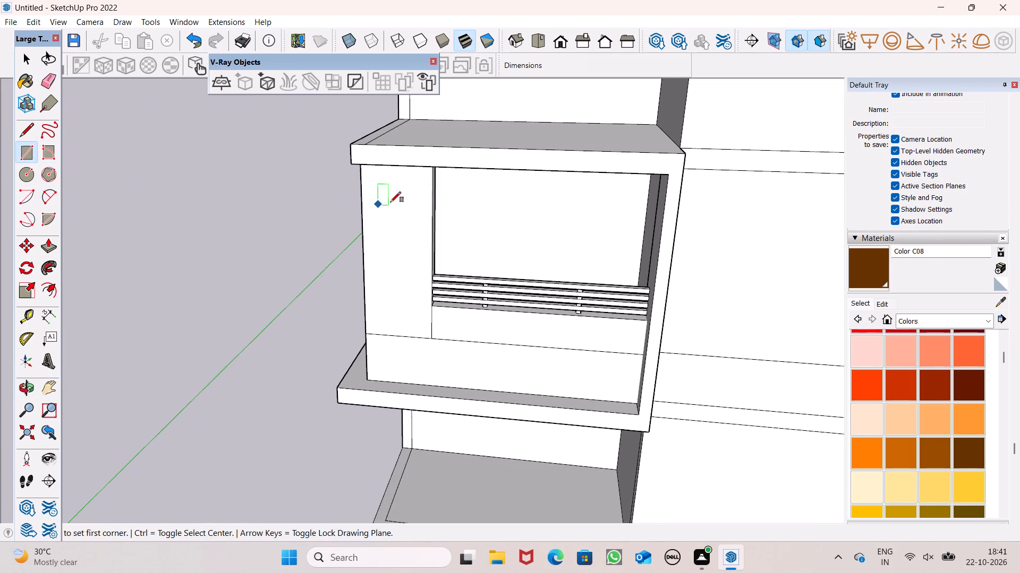
{"action": "scroll", "coordinate": [501, 216], "scroll_direction": "up", "scroll_amount": 1}
{"action": "middle_click_drag", "start_coordinate": [501, 216], "coordinate": [505, 177]}
{"action": "scroll", "coordinate": [506, 184], "scroll_direction": "down", "scroll_amount": 2}
{"action": "scroll", "coordinate": [419, 168], "scroll_direction": "up", "scroll_amount": 4}
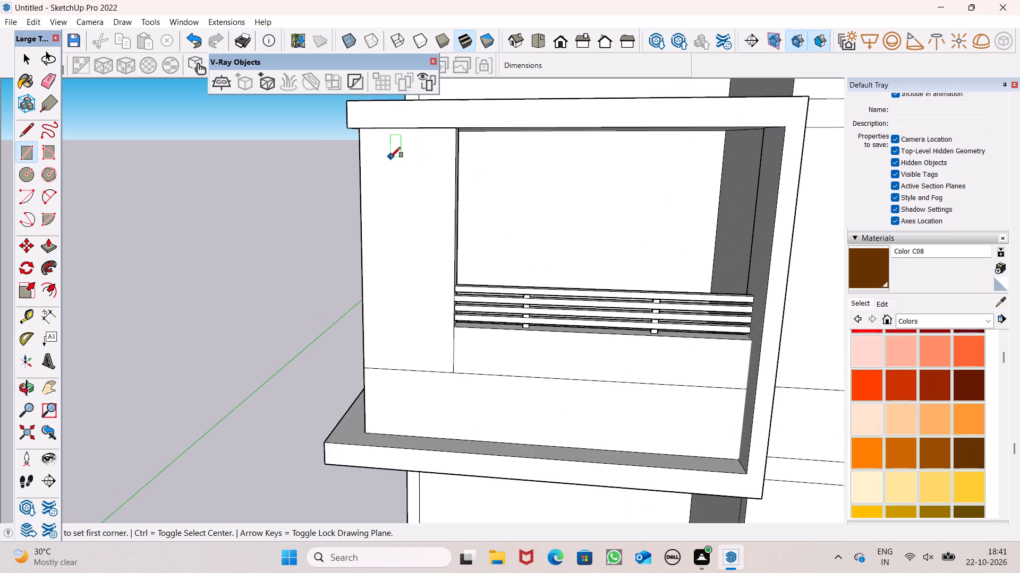
{"action": "scroll", "coordinate": [389, 161], "scroll_direction": "down", "scroll_amount": 3}
{"action": "scroll", "coordinate": [294, 128], "scroll_direction": "up", "scroll_amount": 3}
{"action": "middle_click_drag", "start_coordinate": [397, 167], "coordinate": [422, 133]}
{"action": "scroll", "coordinate": [415, 141], "scroll_direction": "down", "scroll_amount": 1}
{"action": "middle_click_drag", "start_coordinate": [467, 171], "coordinate": [430, 173]}
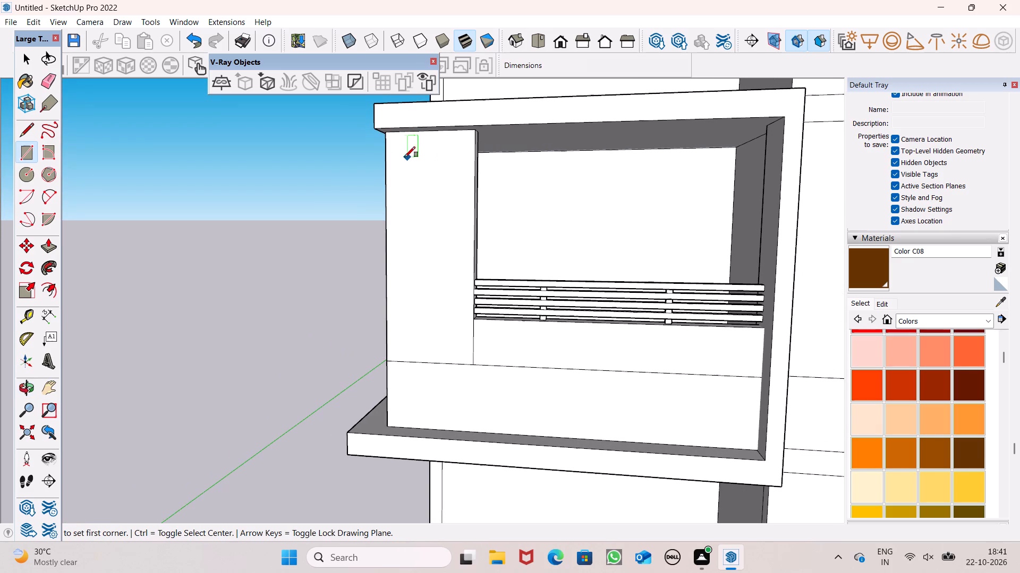
{"action": "left_click", "coordinate": [401, 152]}
{"action": "middle_click_drag", "start_coordinate": [422, 168], "coordinate": [426, 170]}
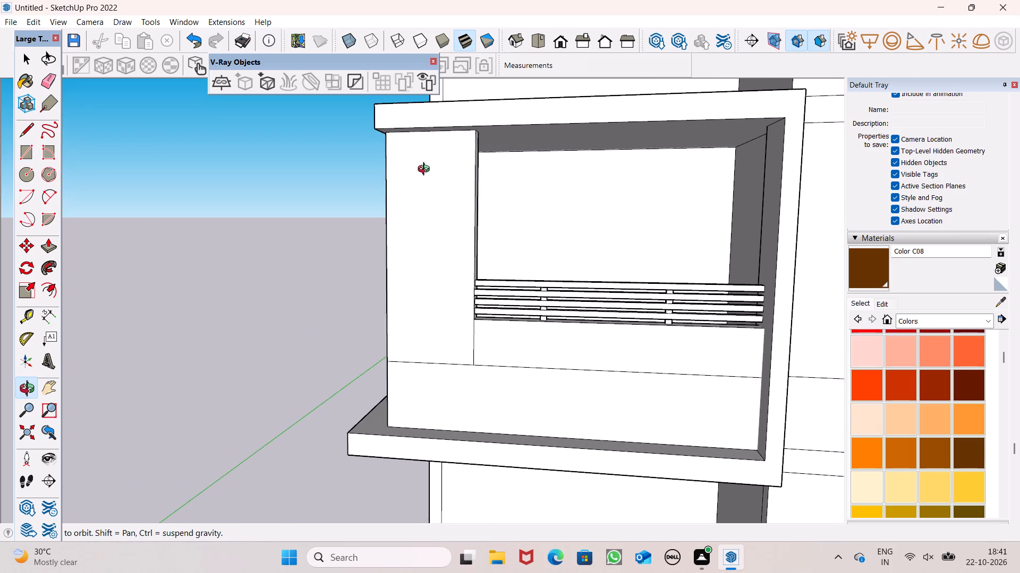
{"action": "middle_click_drag", "start_coordinate": [426, 170], "coordinate": [470, 181]}
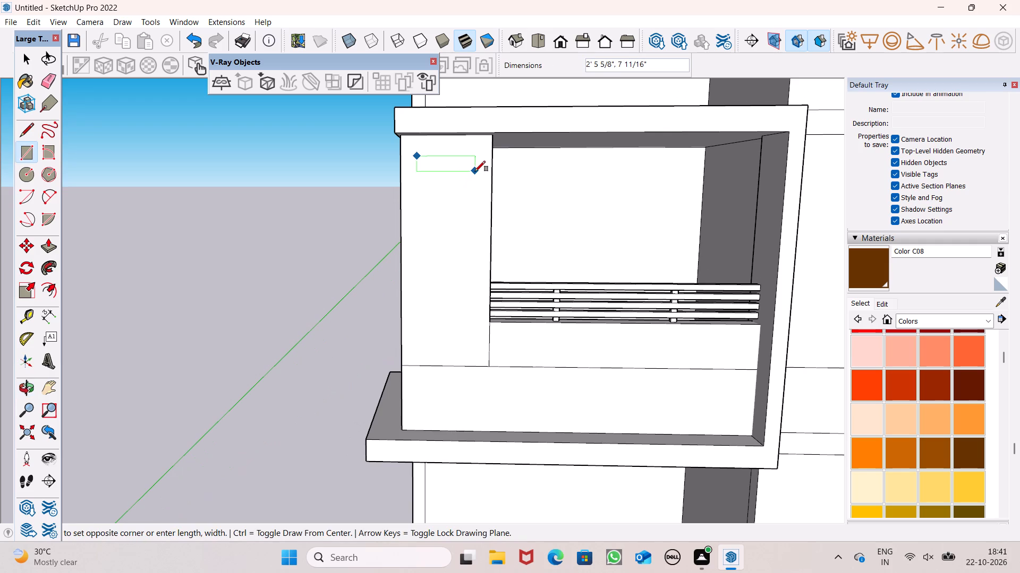
{"action": "left_click", "coordinate": [475, 171]}
Copy the rectangle about 1' 13/16" straight down the pillar face and multiply the copy by 5 at equal spacing.
{"action": "key", "text": "space"}
{"action": "double_click", "coordinate": [459, 165]}
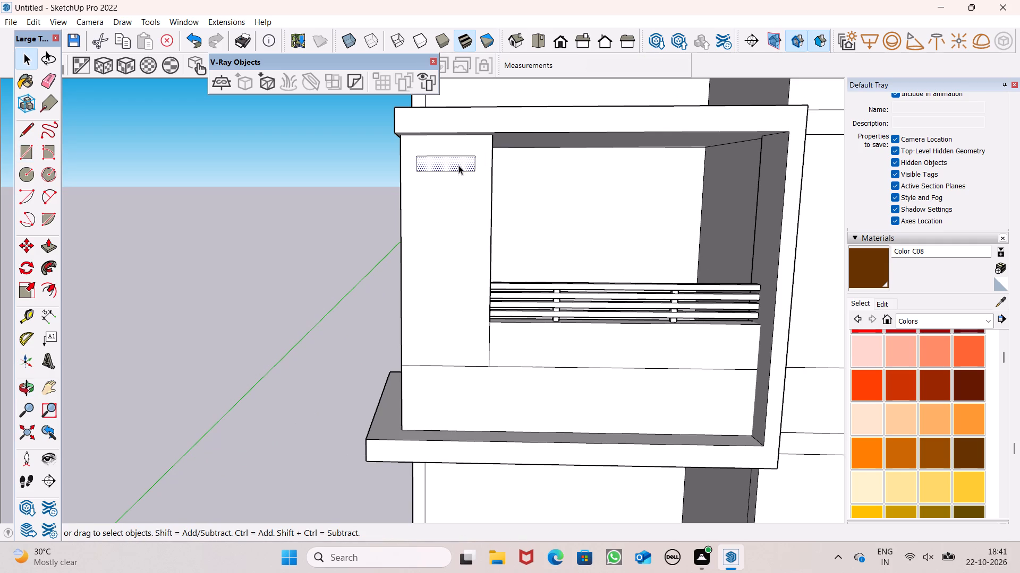
{"action": "double_click", "coordinate": [458, 164]}
{"action": "key", "text": "m"}
{"action": "key", "text": "Return"}
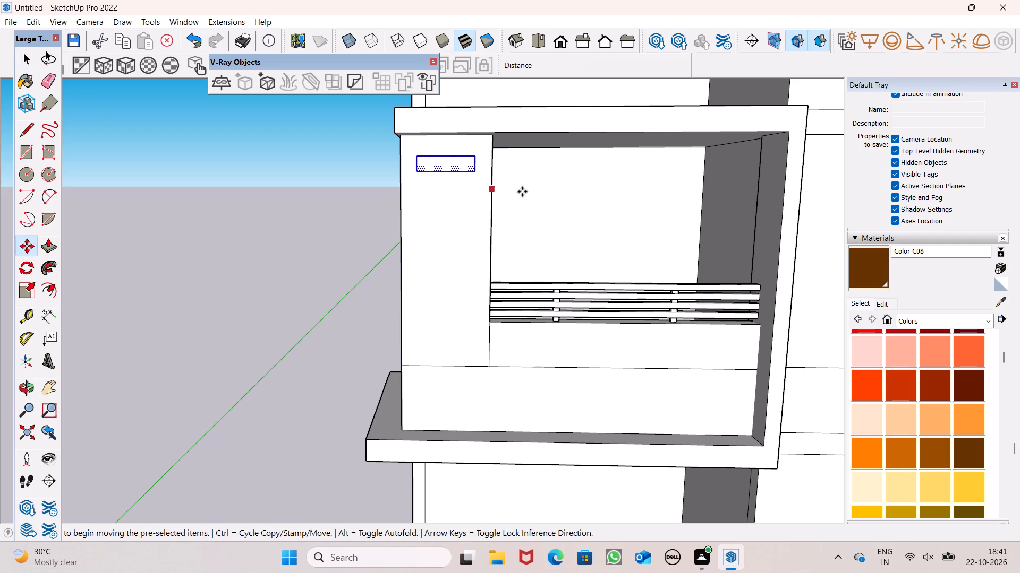
{"action": "left_click_drag", "start_coordinate": [475, 172], "coordinate": [475, 177], "text": "ctrl"}
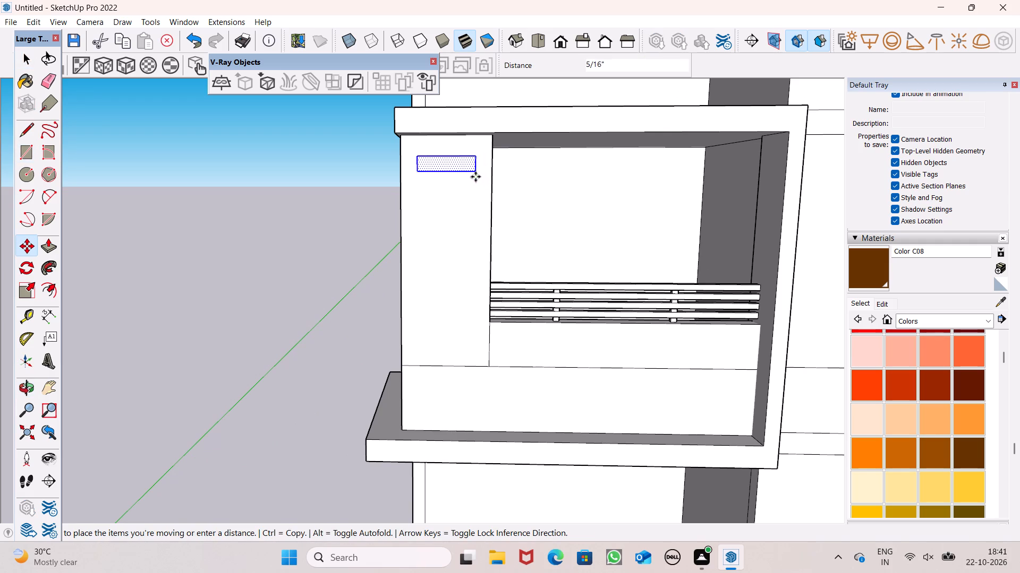
{"action": "left_click_drag", "start_coordinate": [475, 177], "coordinate": [477, 196], "text": "ctrl"}
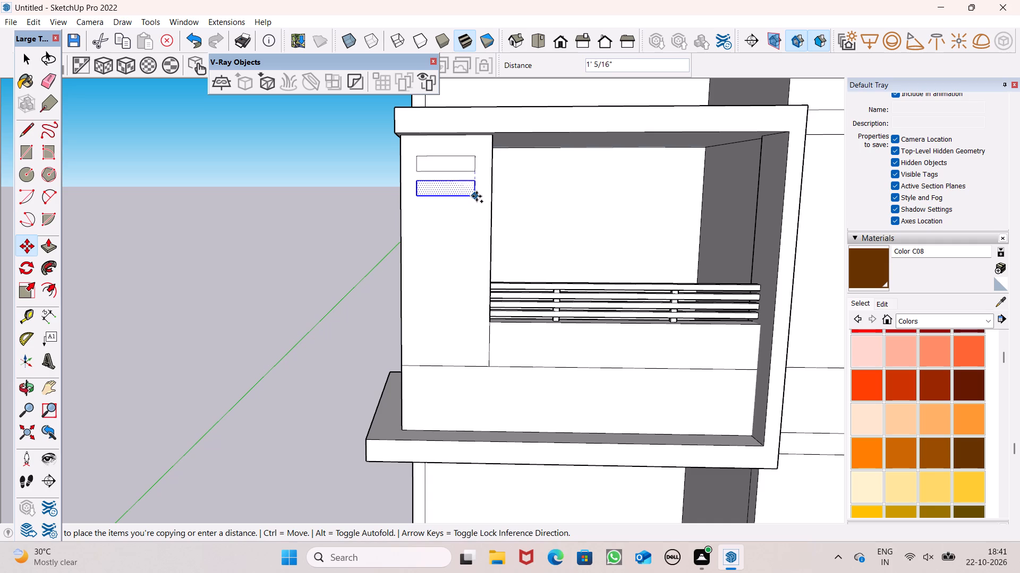
{"action": "left_click_drag", "start_coordinate": [477, 196], "coordinate": [477, 197], "text": "ctrl"}
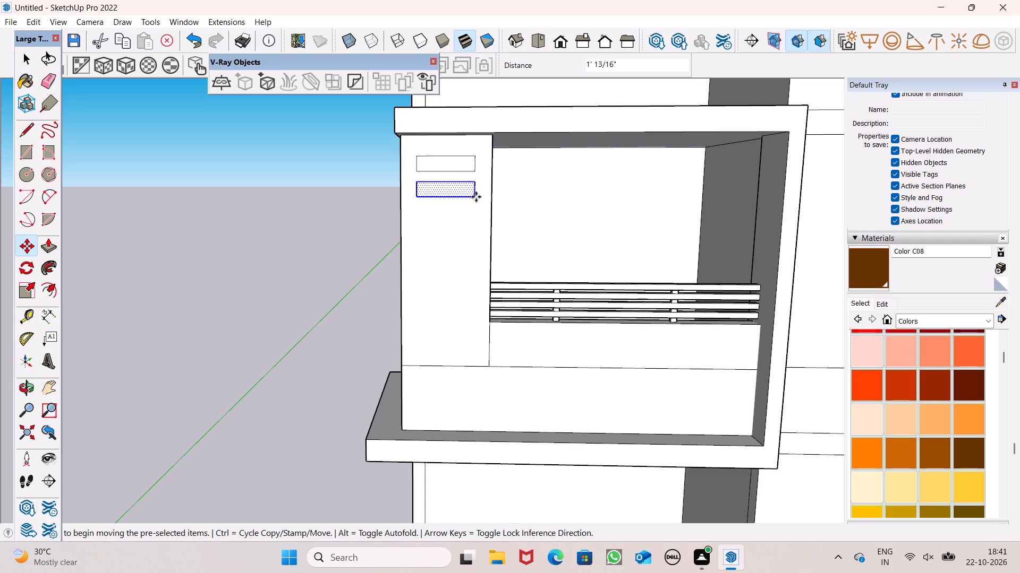
{"action": "type", "text": "*5"}
{"action": "key", "text": "Return"}
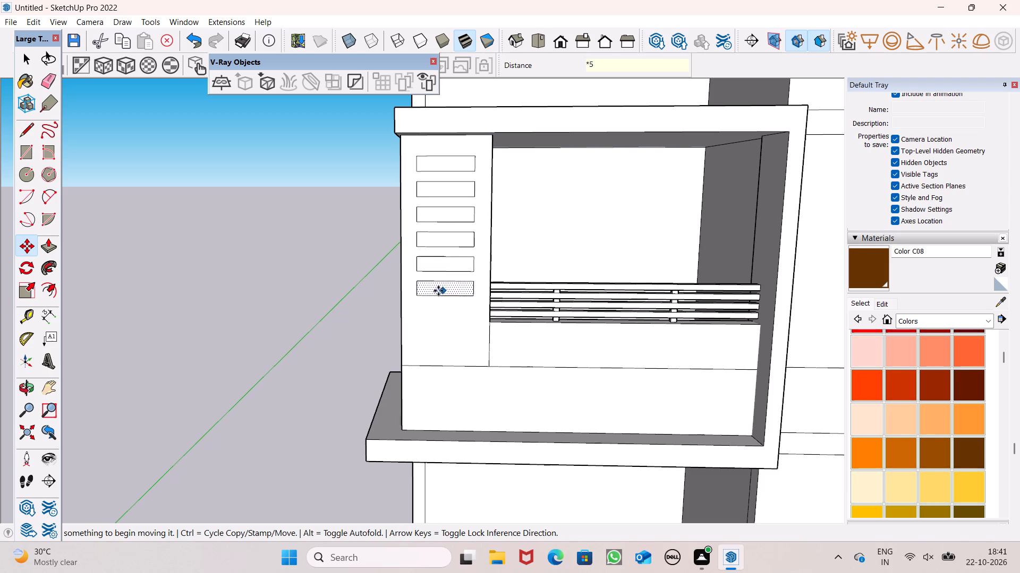
Copy the lowest rectangle straight down the pillar face, spaced like the others, to add a seventh rectangle.
{"action": "key", "text": "space"}
{"action": "double_click", "coordinate": [465, 289]}
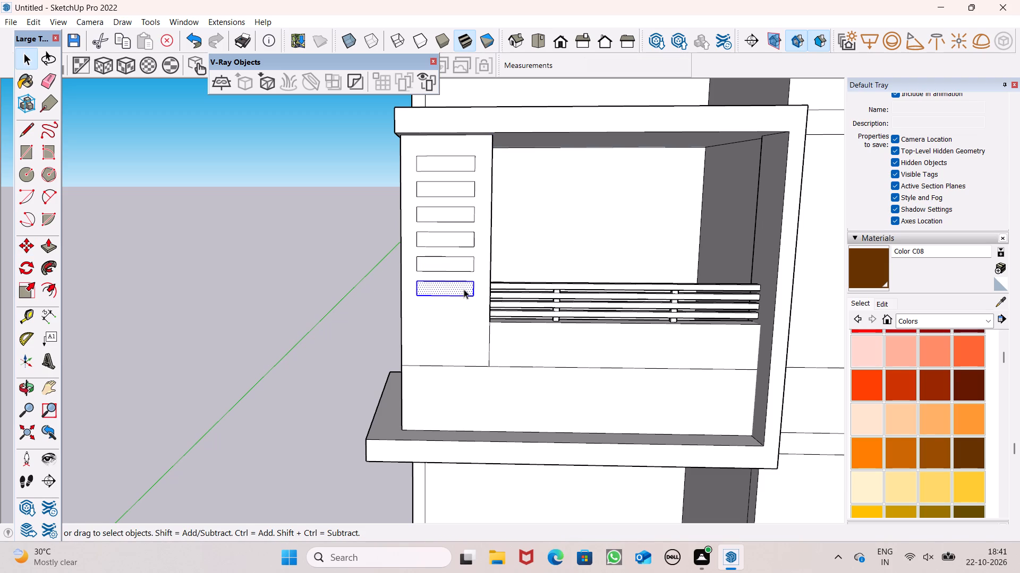
{"action": "key", "text": "m"}
{"action": "key", "text": "Return"}
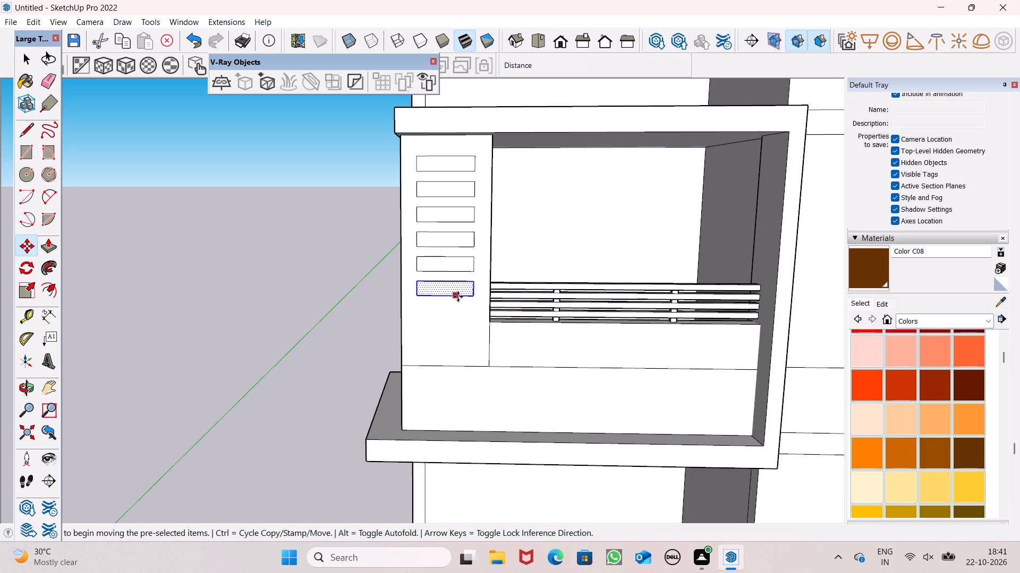
{"action": "left_click_drag", "start_coordinate": [473, 294], "coordinate": [473, 306]}
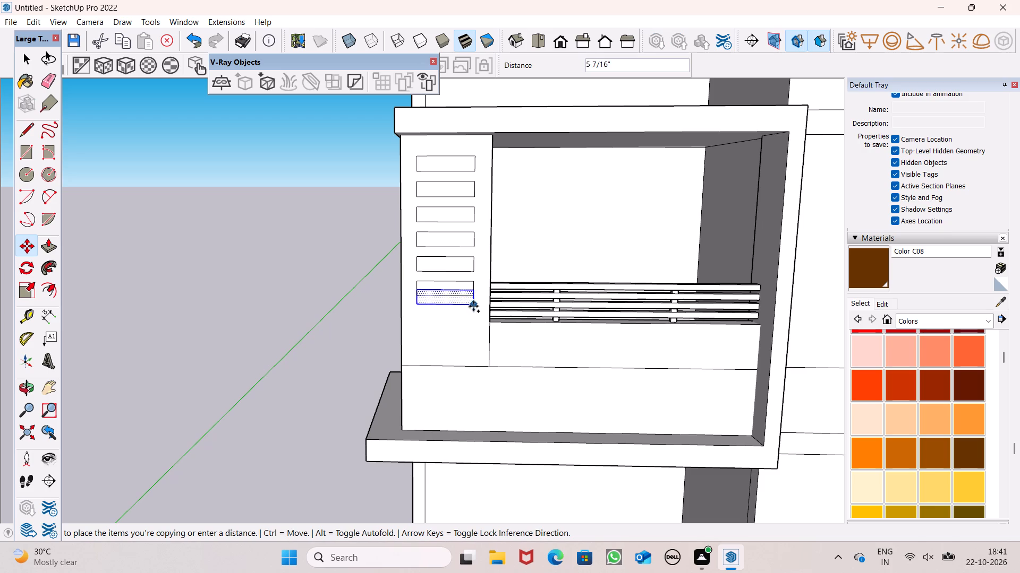
{"action": "left_click_drag", "start_coordinate": [473, 306], "coordinate": [480, 326]}
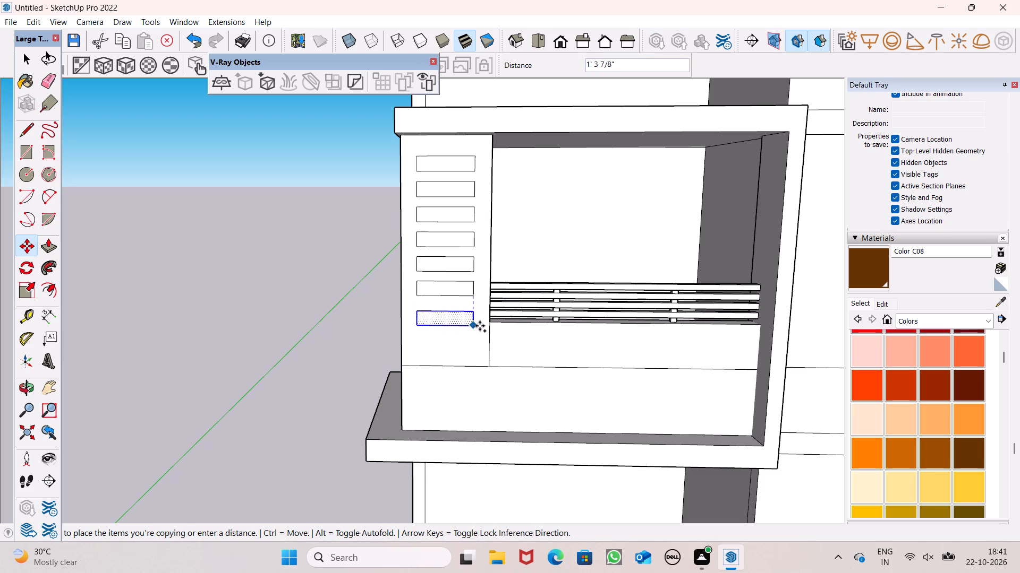
{"action": "left_click_drag", "start_coordinate": [480, 326], "coordinate": [480, 321]}
{"action": "key", "text": "space"}
{"action": "left_click", "coordinate": [301, 265]}
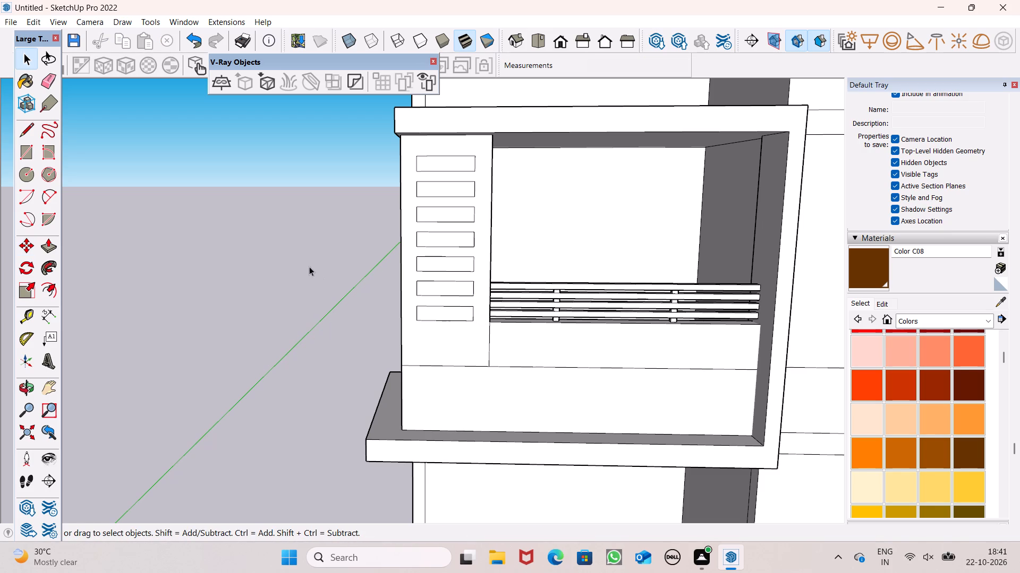
Push the top rectangle 9 3/4" inward to cut an opening through the pillar.
{"action": "left_click", "coordinate": [57, 244]}
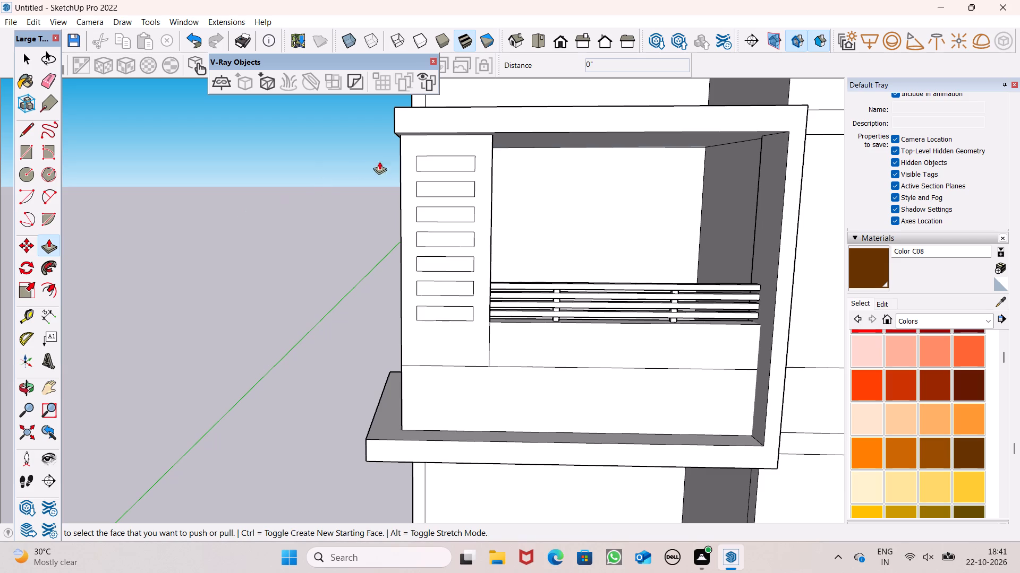
{"action": "left_click_drag", "start_coordinate": [428, 168], "coordinate": [457, 162]}
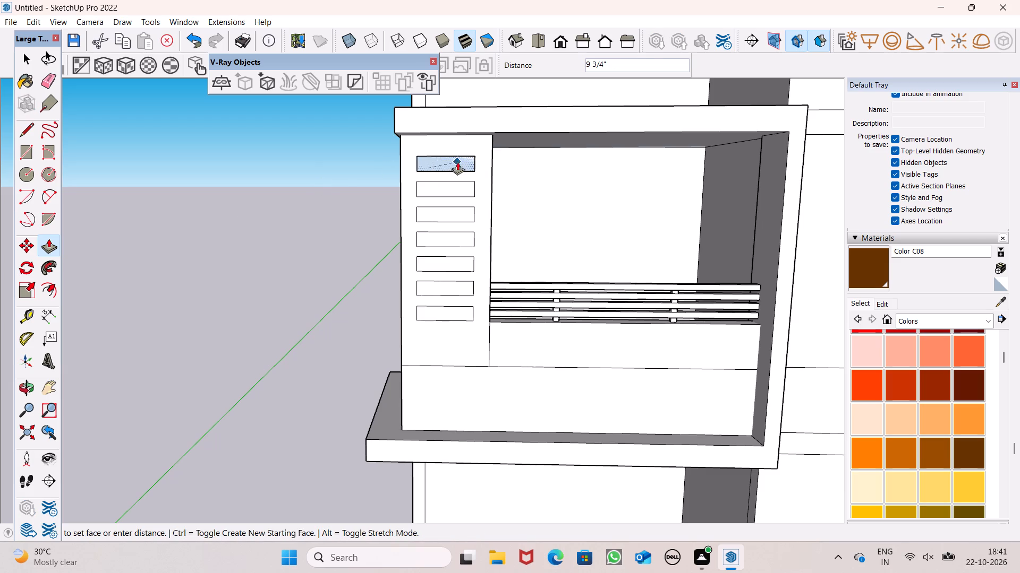
{"action": "left_click_drag", "start_coordinate": [457, 162], "coordinate": [462, 162]}
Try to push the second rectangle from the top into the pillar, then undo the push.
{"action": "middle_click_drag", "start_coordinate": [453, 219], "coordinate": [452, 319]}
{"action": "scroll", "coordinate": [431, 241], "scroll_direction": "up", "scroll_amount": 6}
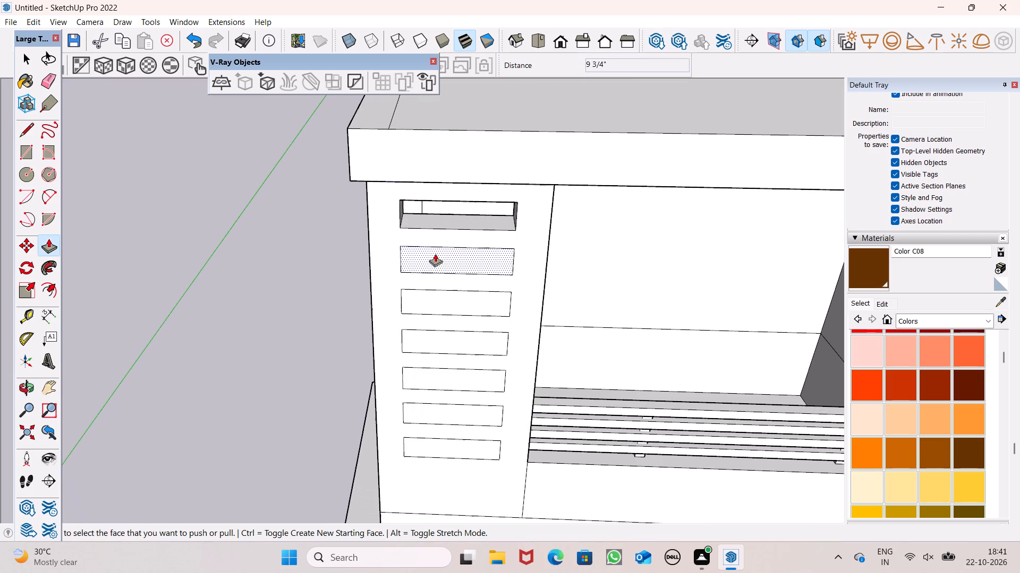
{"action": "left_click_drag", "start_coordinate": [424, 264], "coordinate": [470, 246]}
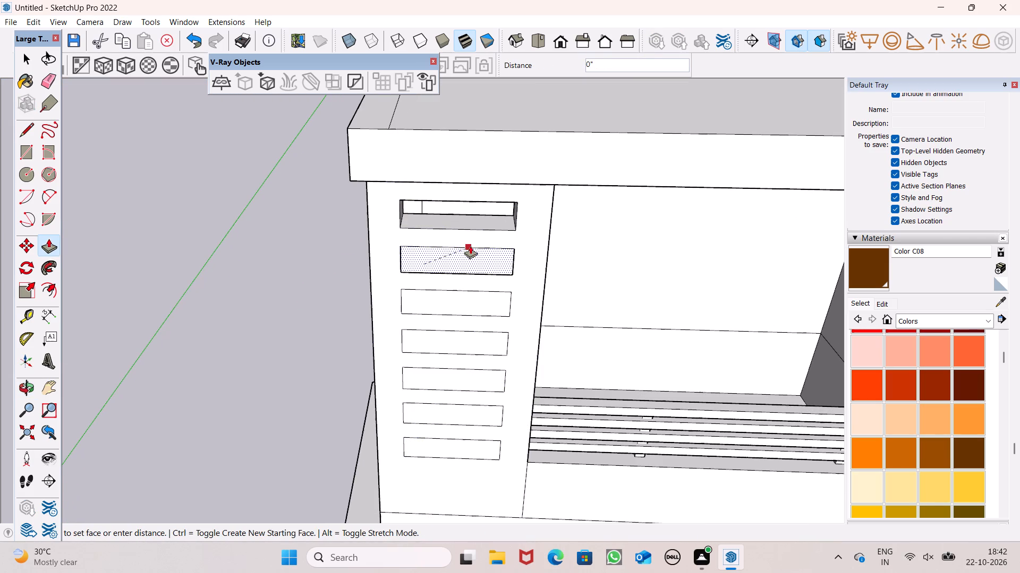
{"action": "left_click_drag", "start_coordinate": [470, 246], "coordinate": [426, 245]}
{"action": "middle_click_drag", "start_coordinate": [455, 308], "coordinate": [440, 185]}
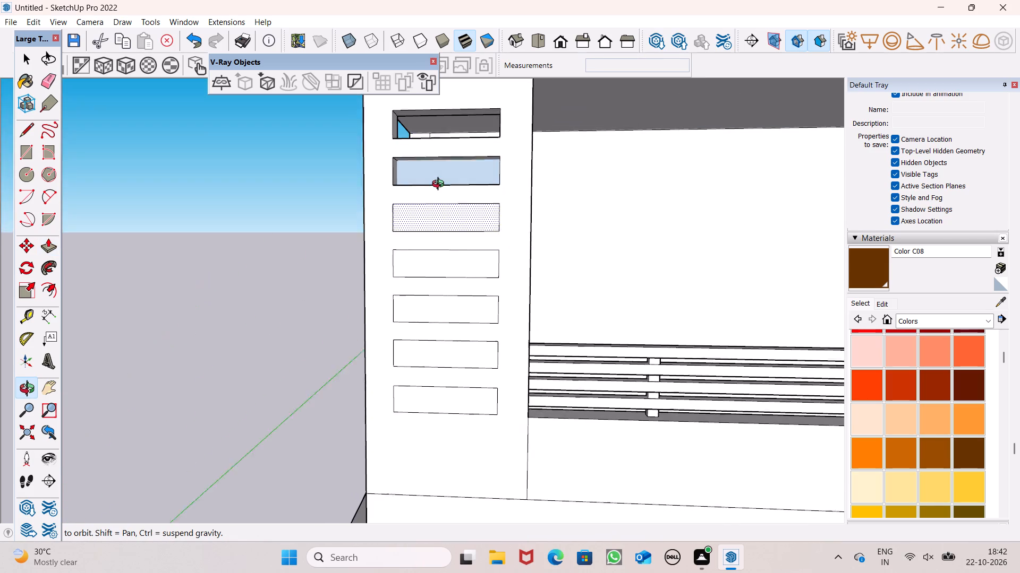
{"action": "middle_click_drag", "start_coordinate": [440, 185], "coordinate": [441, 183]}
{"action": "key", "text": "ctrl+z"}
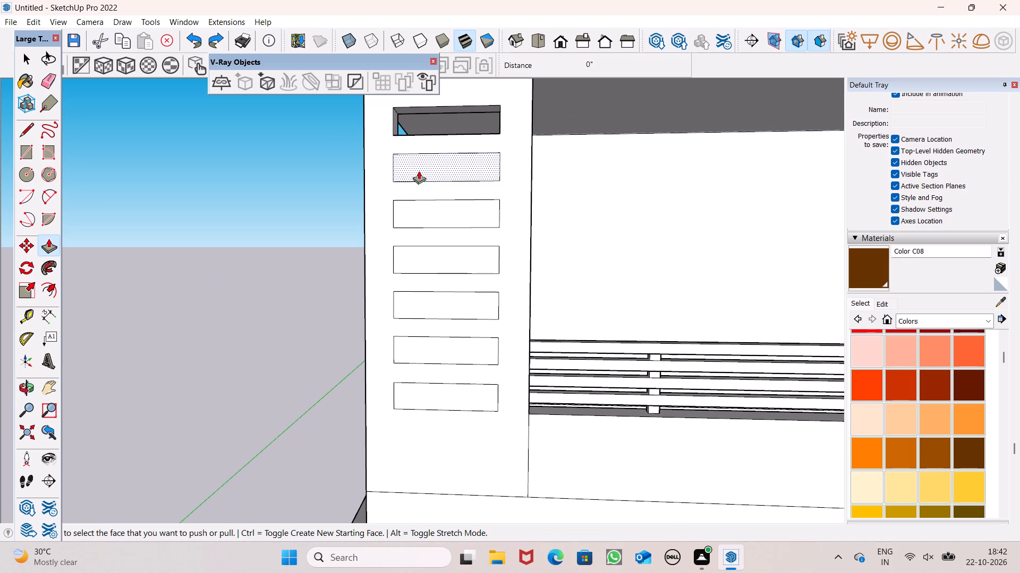
Push the second and third rectangles from the top 9 3/4" inward to cut openings through the pillar.
{"action": "left_click_drag", "start_coordinate": [417, 171], "coordinate": [480, 168]}
{"action": "left_click_drag", "start_coordinate": [409, 219], "coordinate": [427, 216]}
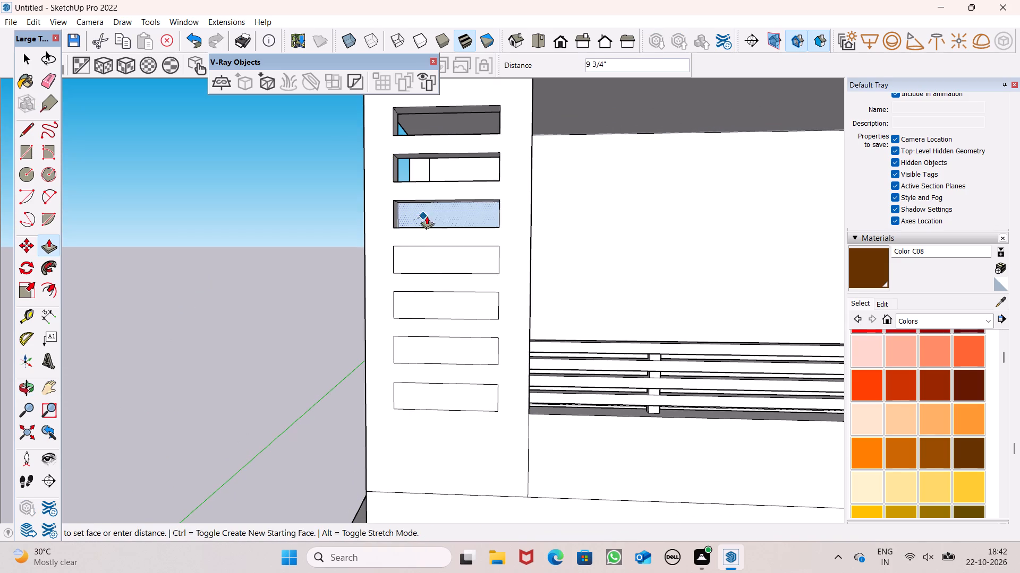
{"action": "left_click_drag", "start_coordinate": [427, 216], "coordinate": [478, 210]}
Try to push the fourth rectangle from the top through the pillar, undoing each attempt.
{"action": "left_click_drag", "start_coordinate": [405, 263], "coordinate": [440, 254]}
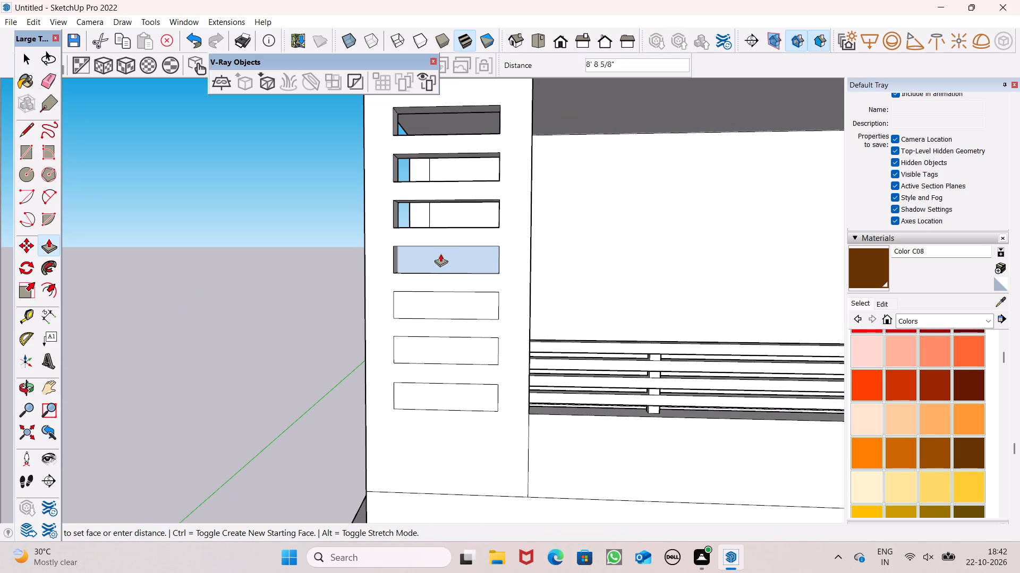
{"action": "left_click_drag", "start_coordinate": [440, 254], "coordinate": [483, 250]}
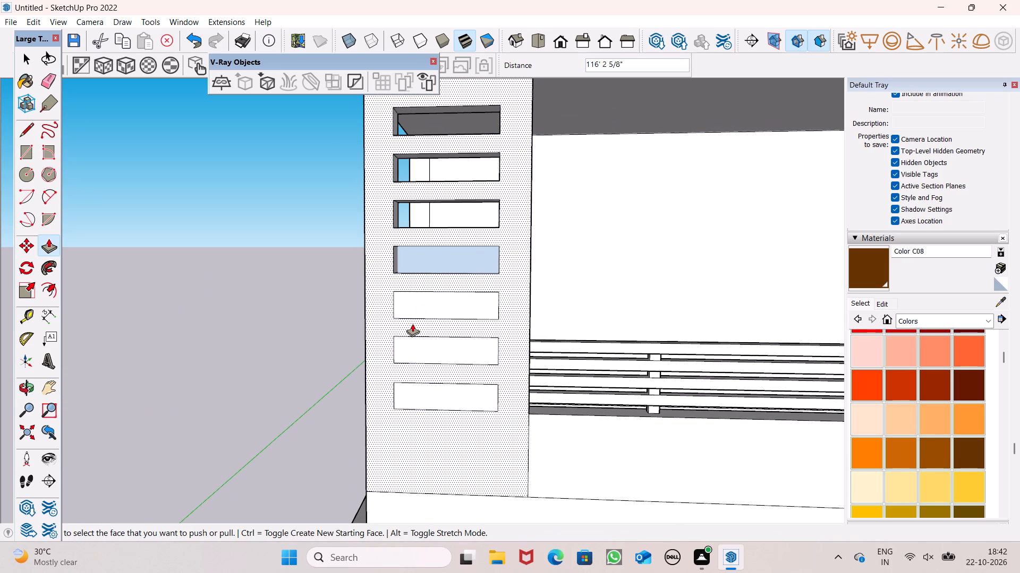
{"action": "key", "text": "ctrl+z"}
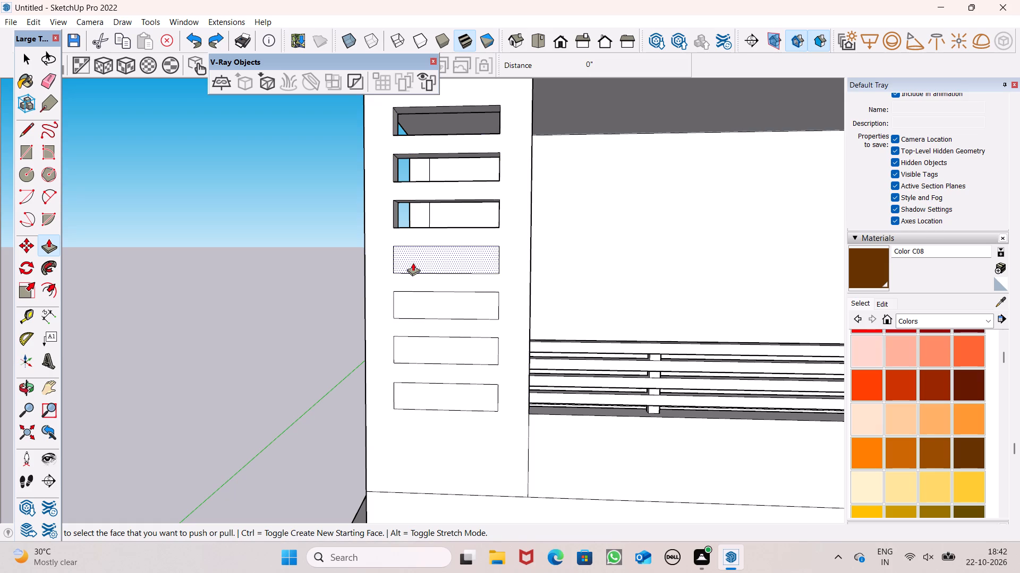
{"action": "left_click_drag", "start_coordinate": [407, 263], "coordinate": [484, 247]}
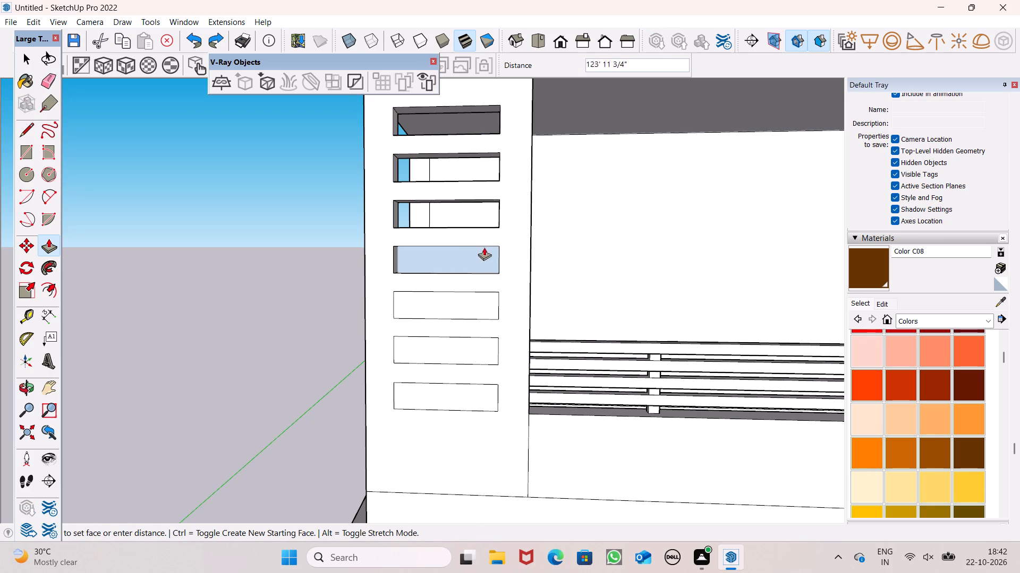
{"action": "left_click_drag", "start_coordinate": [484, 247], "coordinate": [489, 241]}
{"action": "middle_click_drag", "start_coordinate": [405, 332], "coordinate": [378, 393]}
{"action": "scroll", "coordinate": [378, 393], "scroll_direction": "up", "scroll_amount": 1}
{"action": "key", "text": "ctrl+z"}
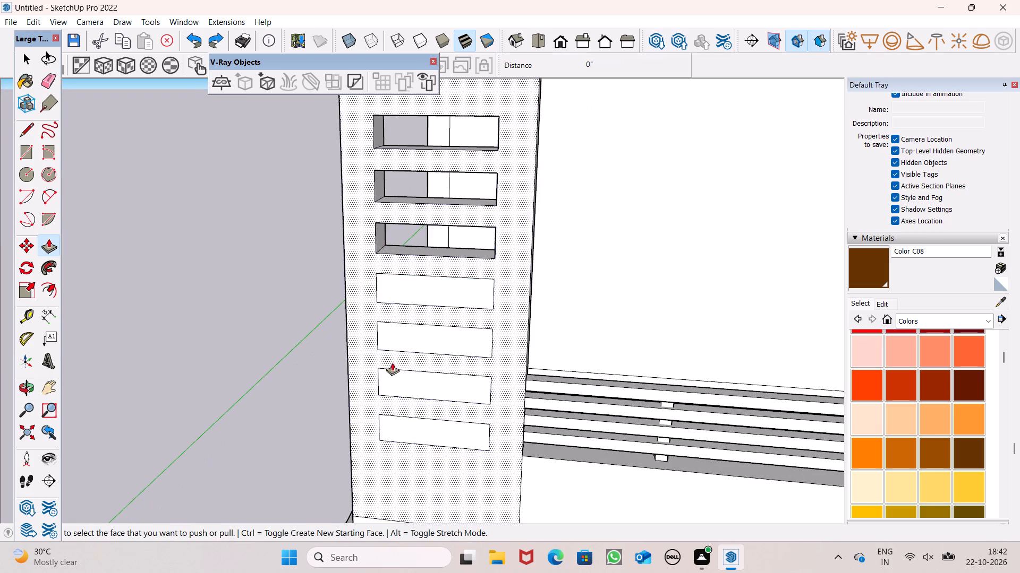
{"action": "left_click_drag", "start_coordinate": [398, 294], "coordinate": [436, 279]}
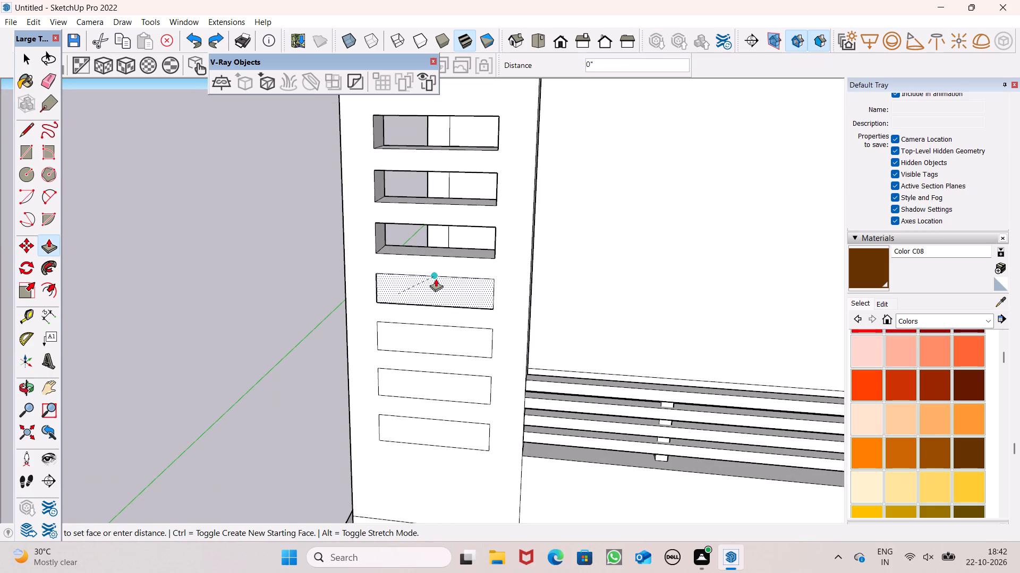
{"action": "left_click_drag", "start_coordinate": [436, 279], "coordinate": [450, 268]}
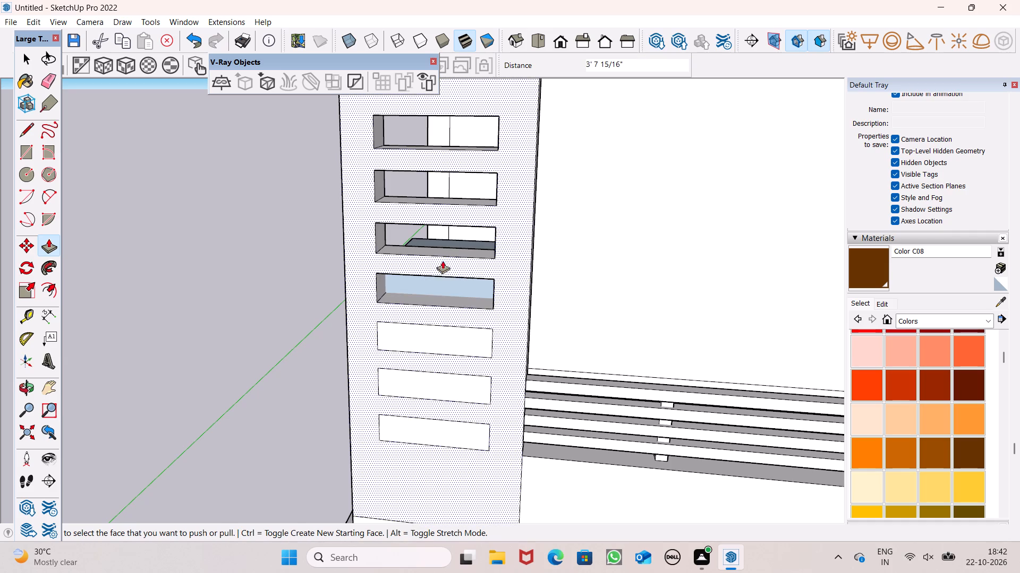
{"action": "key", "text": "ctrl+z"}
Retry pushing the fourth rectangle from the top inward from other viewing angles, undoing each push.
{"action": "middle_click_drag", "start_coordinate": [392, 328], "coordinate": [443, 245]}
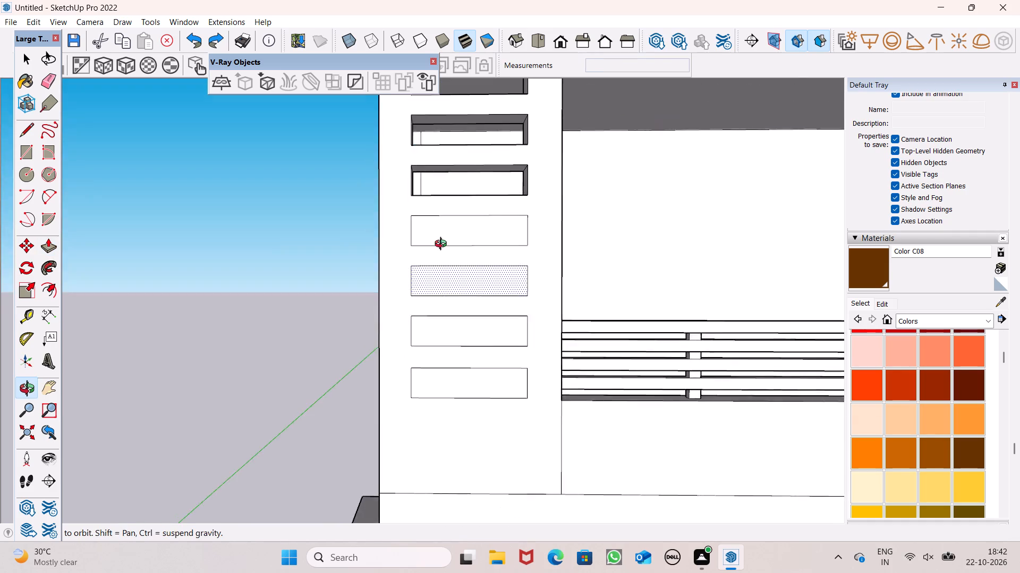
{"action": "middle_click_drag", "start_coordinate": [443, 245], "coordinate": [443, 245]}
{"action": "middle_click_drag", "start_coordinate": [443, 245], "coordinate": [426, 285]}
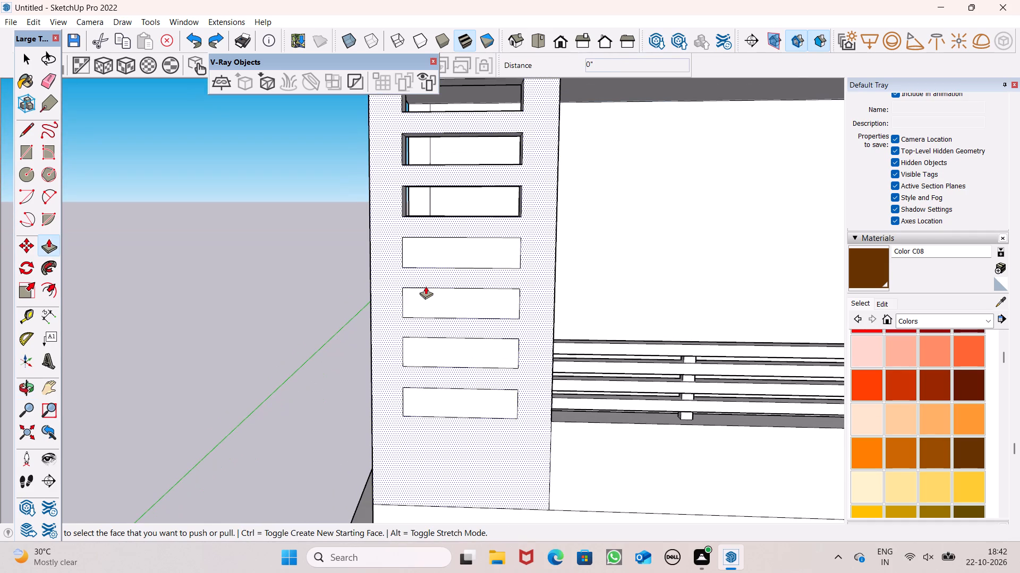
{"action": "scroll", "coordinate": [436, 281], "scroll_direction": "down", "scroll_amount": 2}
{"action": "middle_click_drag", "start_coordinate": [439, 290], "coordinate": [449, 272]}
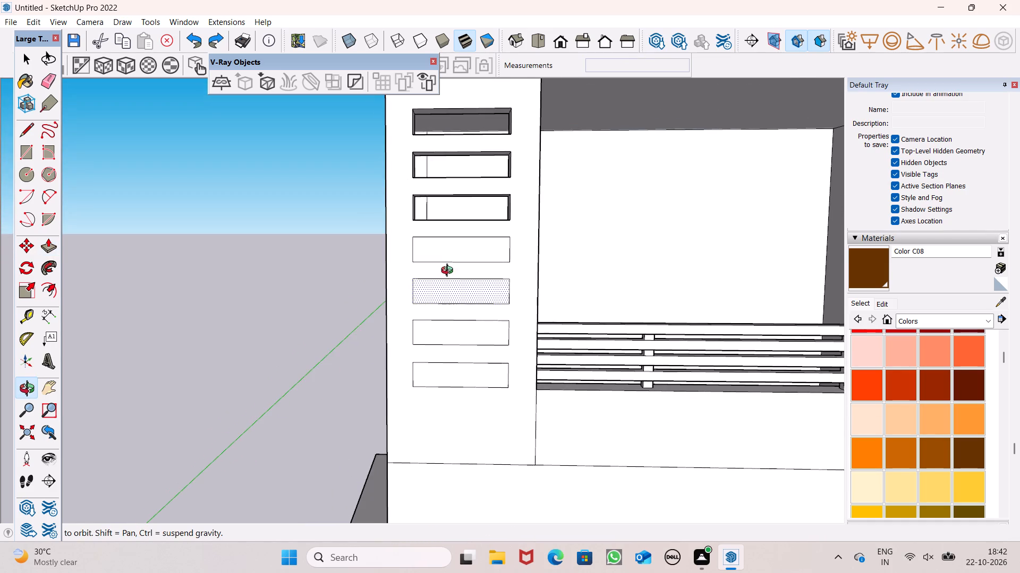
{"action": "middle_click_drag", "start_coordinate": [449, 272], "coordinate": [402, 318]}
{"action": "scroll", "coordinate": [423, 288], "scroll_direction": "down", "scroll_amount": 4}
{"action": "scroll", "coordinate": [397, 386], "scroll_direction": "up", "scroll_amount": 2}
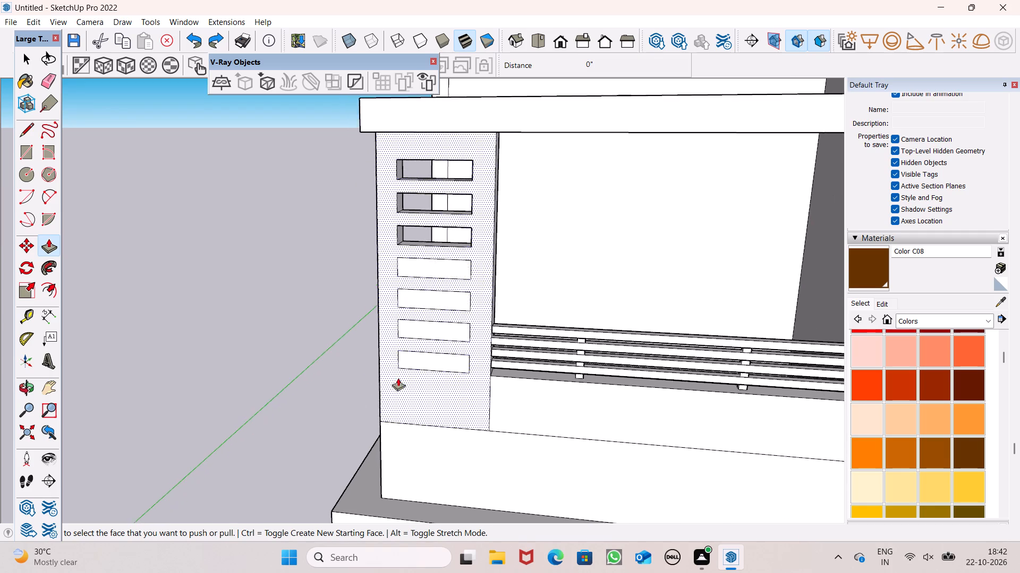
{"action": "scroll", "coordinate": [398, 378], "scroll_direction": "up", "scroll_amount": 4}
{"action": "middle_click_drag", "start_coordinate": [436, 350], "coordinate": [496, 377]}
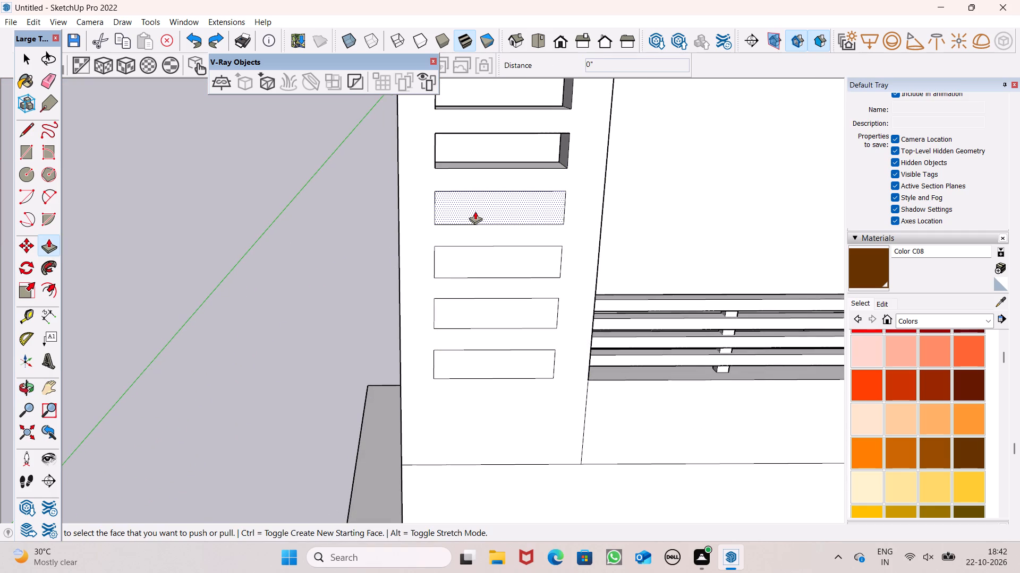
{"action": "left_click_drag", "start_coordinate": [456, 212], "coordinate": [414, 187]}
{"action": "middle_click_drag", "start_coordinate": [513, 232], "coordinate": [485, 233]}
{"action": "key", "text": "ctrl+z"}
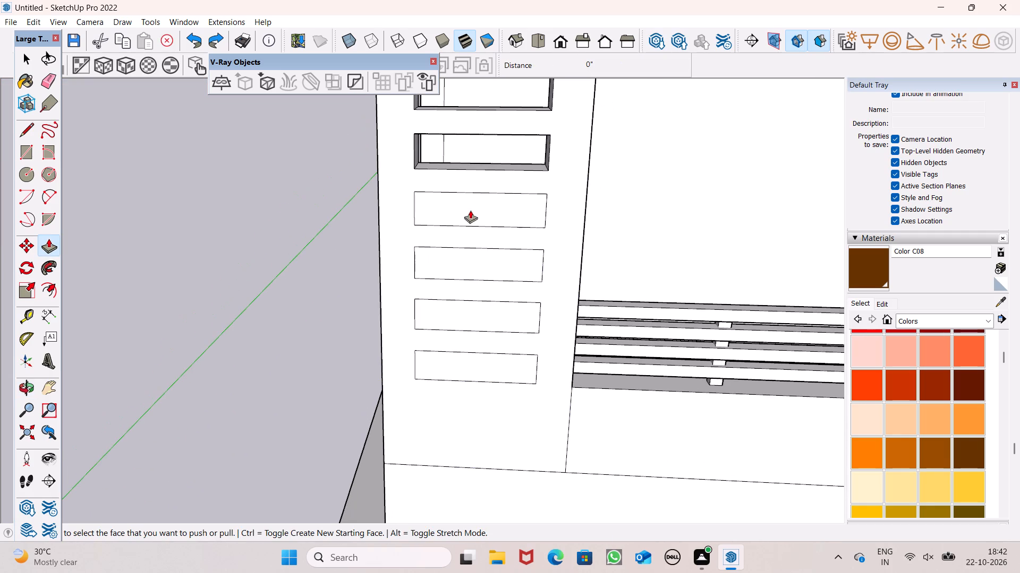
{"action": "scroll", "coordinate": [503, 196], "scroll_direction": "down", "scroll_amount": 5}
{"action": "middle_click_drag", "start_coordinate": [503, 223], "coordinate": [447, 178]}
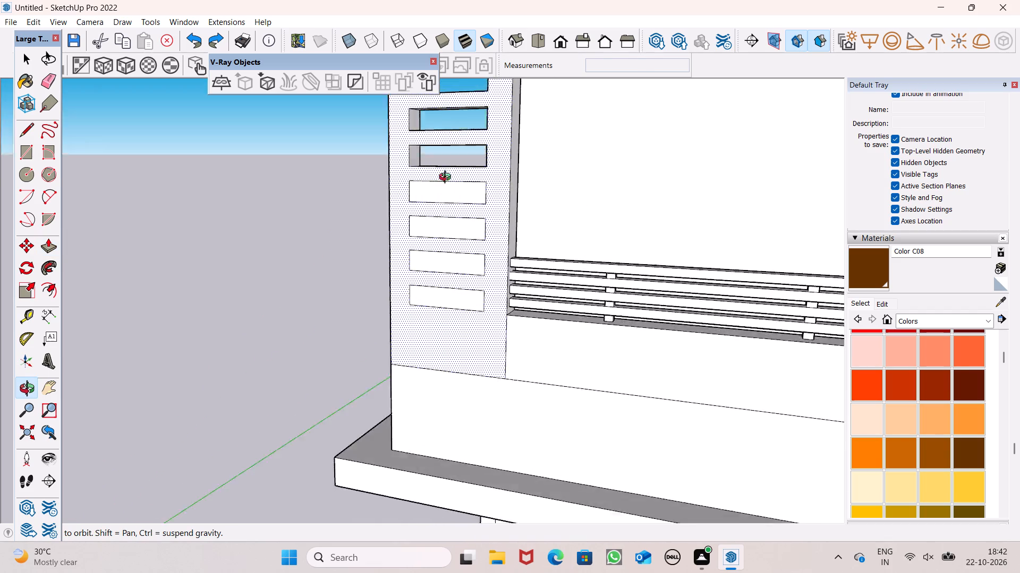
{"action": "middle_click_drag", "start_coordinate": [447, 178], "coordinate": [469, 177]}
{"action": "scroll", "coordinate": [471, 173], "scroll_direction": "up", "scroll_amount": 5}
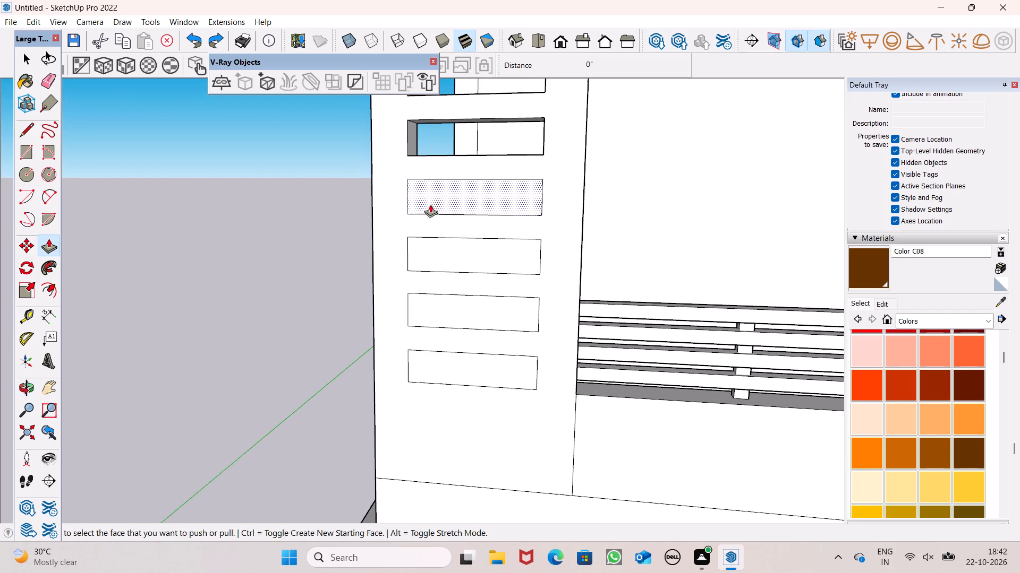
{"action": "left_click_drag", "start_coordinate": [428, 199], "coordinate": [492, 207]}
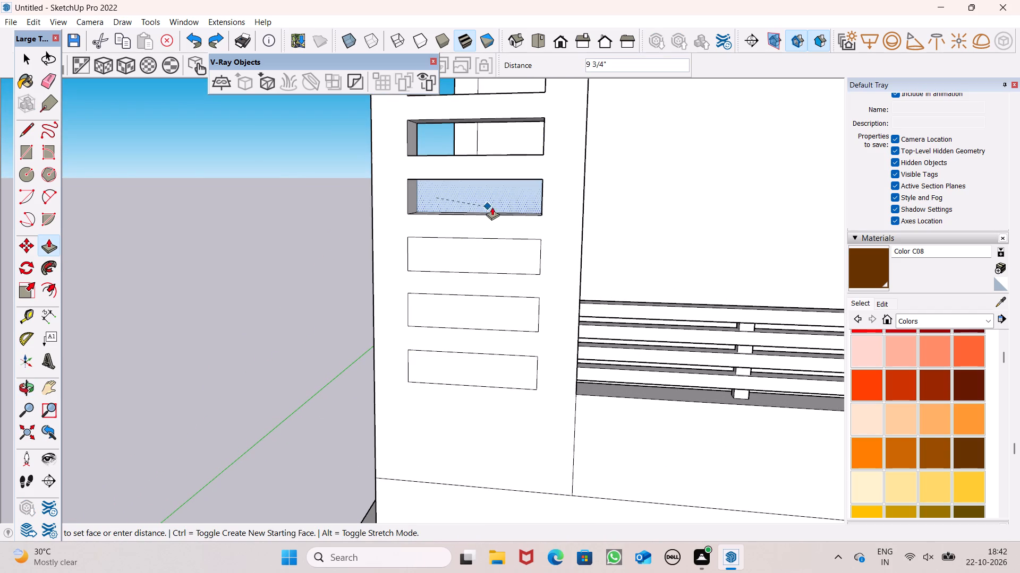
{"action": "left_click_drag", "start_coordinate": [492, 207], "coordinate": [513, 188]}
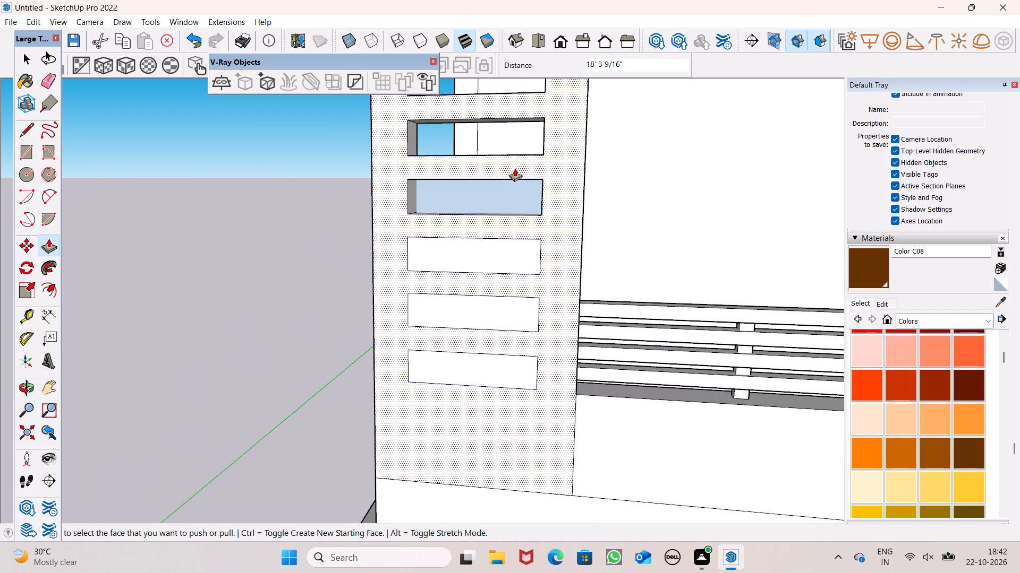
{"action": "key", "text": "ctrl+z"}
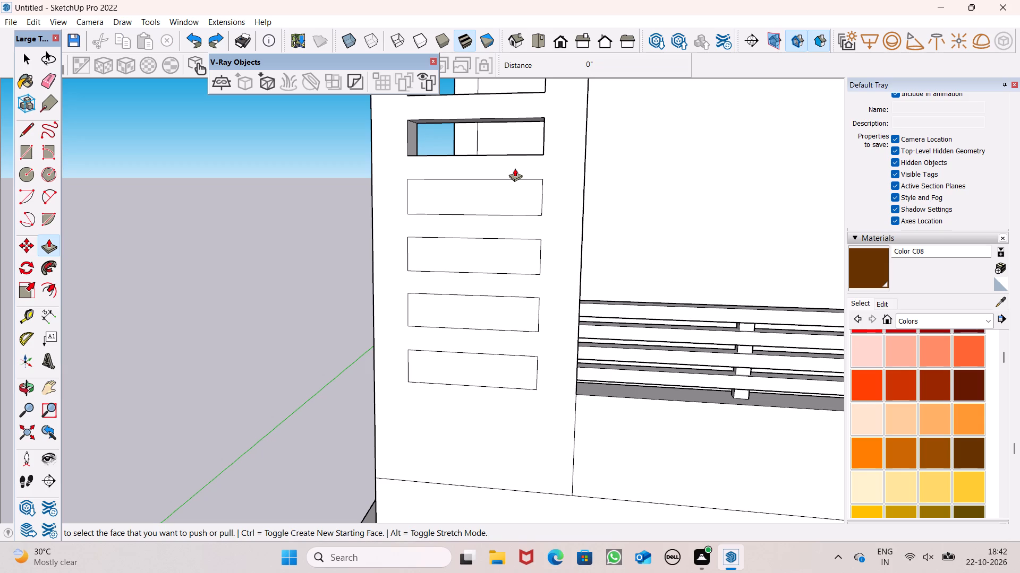
Push the fourth rectangle from the top 9 3/4" inward to cut an opening through the pillar.
{"action": "scroll", "coordinate": [515, 222], "scroll_direction": "down", "scroll_amount": 2}
{"action": "middle_click_drag", "start_coordinate": [522, 274], "coordinate": [528, 294]}
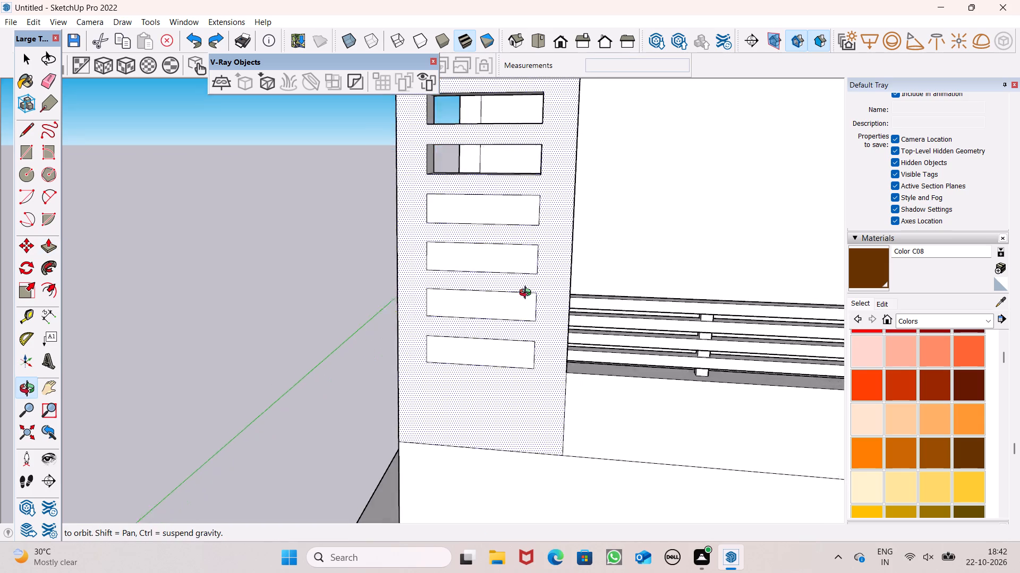
{"action": "middle_click_drag", "start_coordinate": [528, 294], "coordinate": [540, 323]}
{"action": "scroll", "coordinate": [552, 305], "scroll_direction": "down", "scroll_amount": 4}
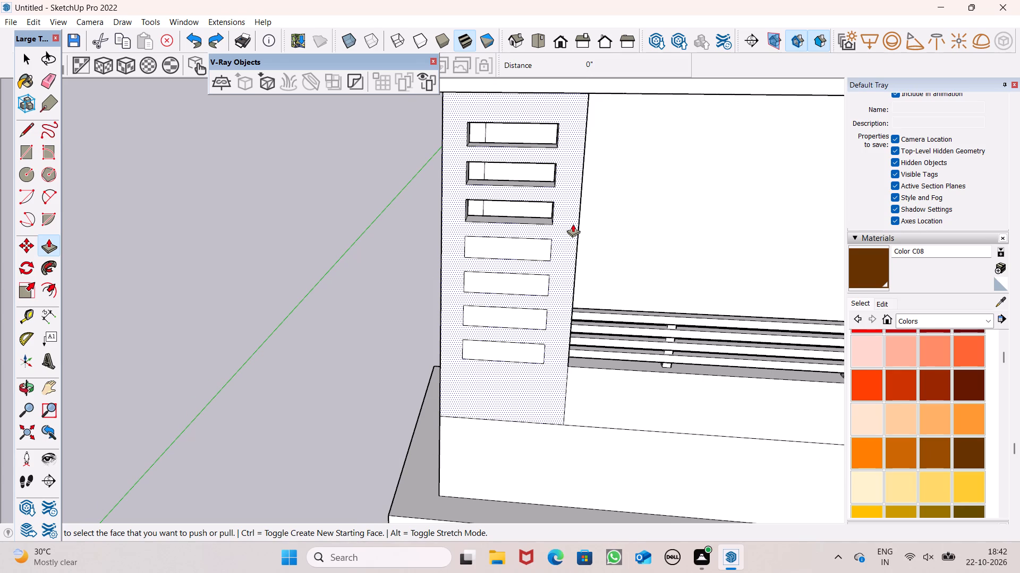
{"action": "scroll", "coordinate": [521, 249], "scroll_direction": "up", "scroll_amount": 2}
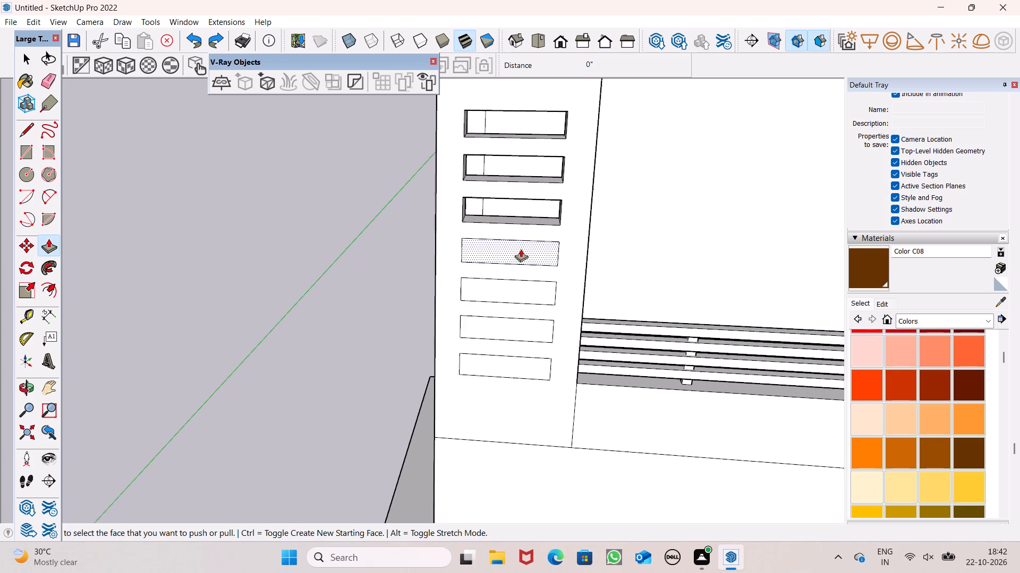
{"action": "scroll", "coordinate": [521, 249], "scroll_direction": "up", "scroll_amount": 2}
{"action": "left_click_drag", "start_coordinate": [472, 255], "coordinate": [502, 245]}
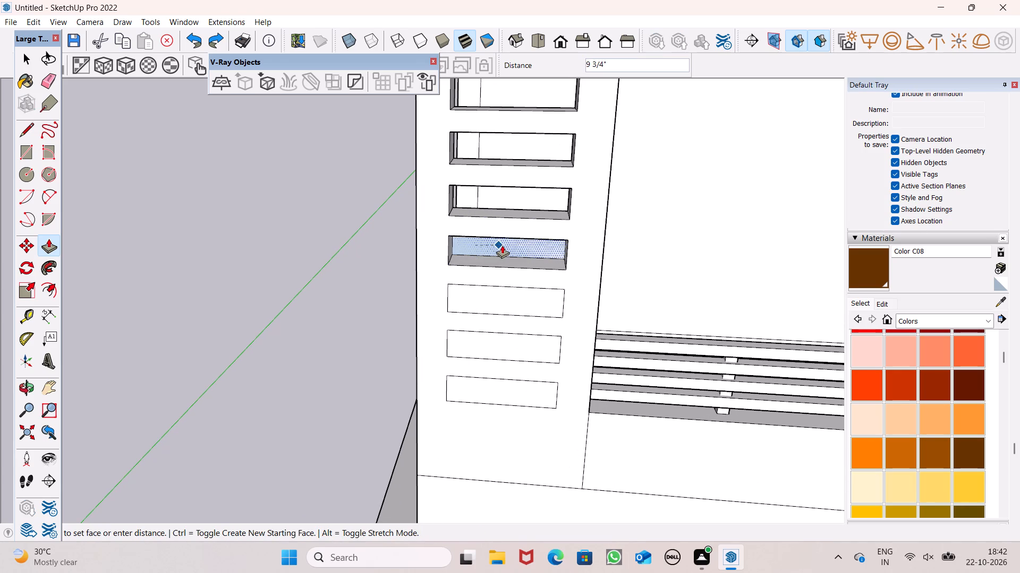
{"action": "left_click_drag", "start_coordinate": [502, 245], "coordinate": [504, 244]}
{"action": "scroll", "coordinate": [484, 266], "scroll_direction": "down", "scroll_amount": 1}
{"action": "middle_click_drag", "start_coordinate": [500, 322], "coordinate": [481, 284]}
{"action": "scroll", "coordinate": [471, 282], "scroll_direction": "up", "scroll_amount": 1}
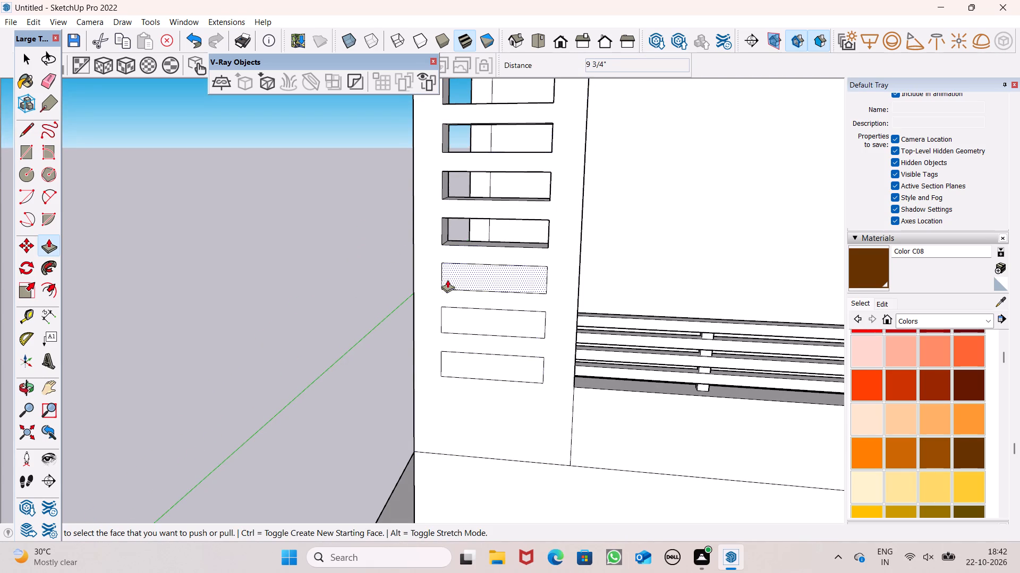
Push the fifth and sixth rectangles from the top 9 3/4" inward to cut openings through the pillar.
{"action": "left_click_drag", "start_coordinate": [447, 281], "coordinate": [491, 273]}
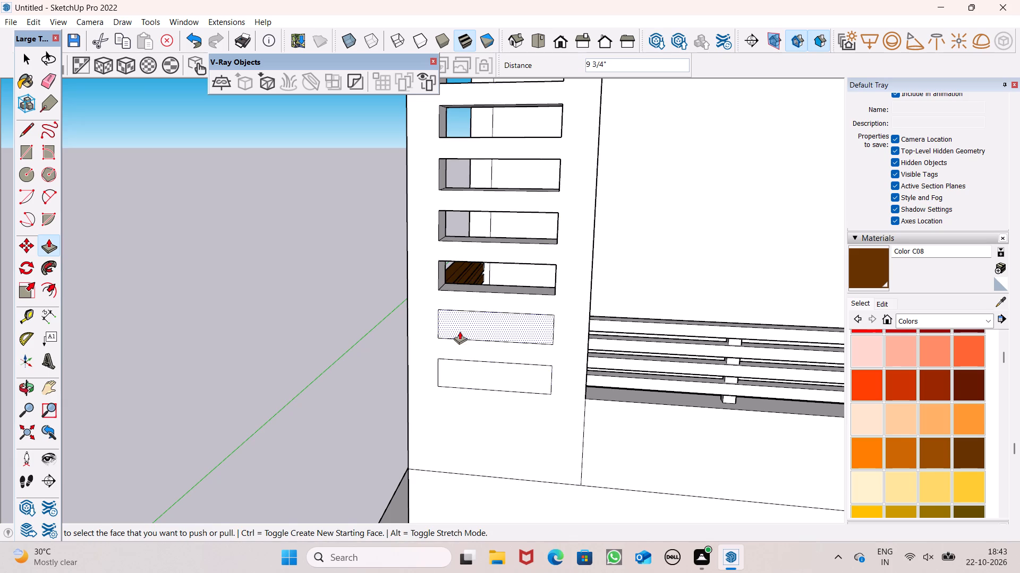
{"action": "left_click_drag", "start_coordinate": [460, 329], "coordinate": [506, 320]}
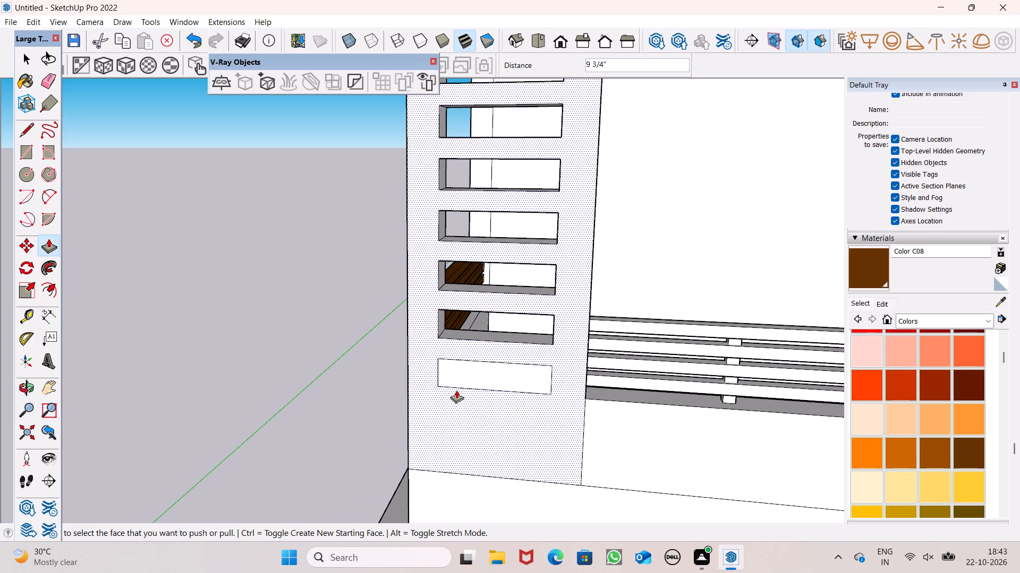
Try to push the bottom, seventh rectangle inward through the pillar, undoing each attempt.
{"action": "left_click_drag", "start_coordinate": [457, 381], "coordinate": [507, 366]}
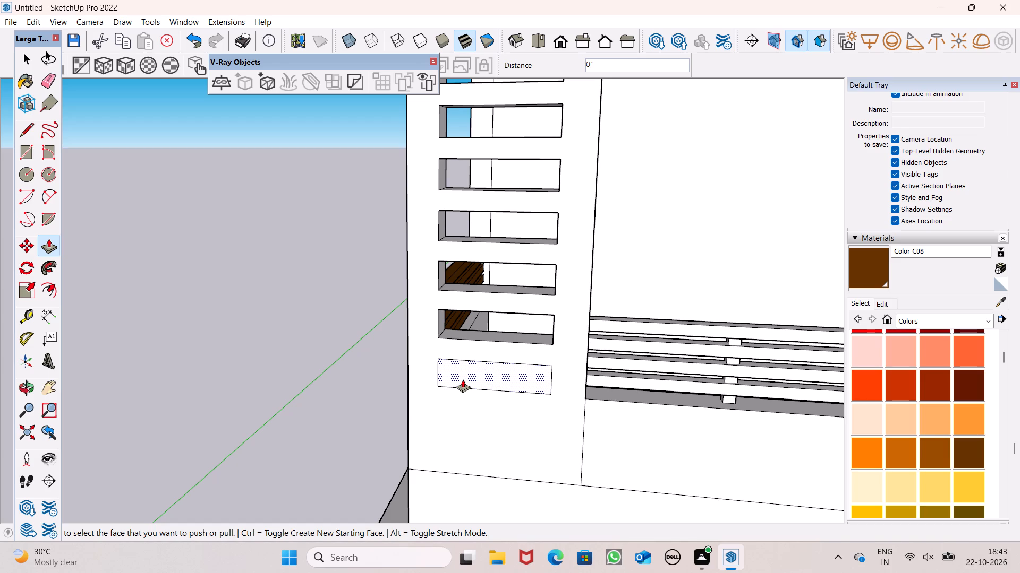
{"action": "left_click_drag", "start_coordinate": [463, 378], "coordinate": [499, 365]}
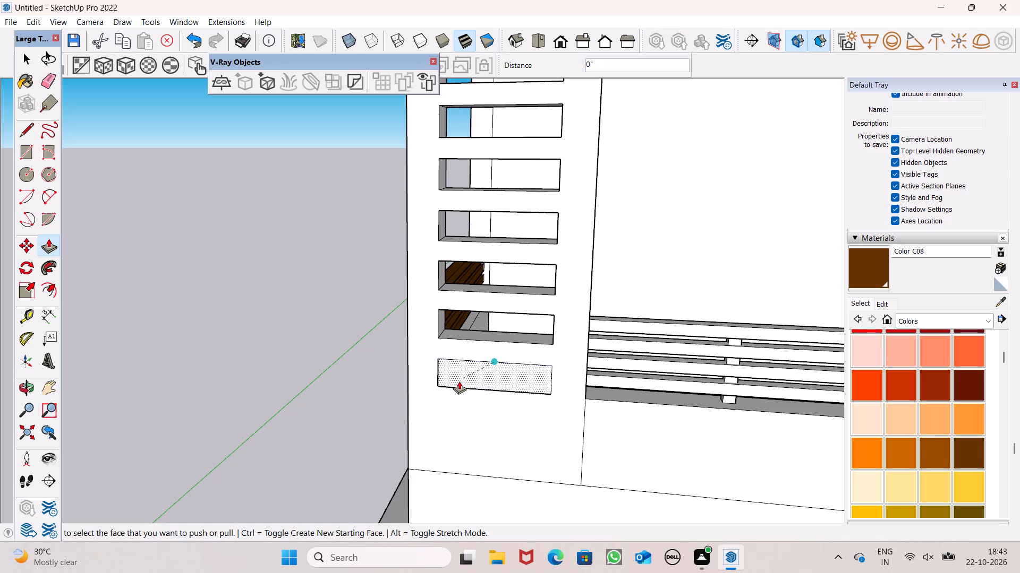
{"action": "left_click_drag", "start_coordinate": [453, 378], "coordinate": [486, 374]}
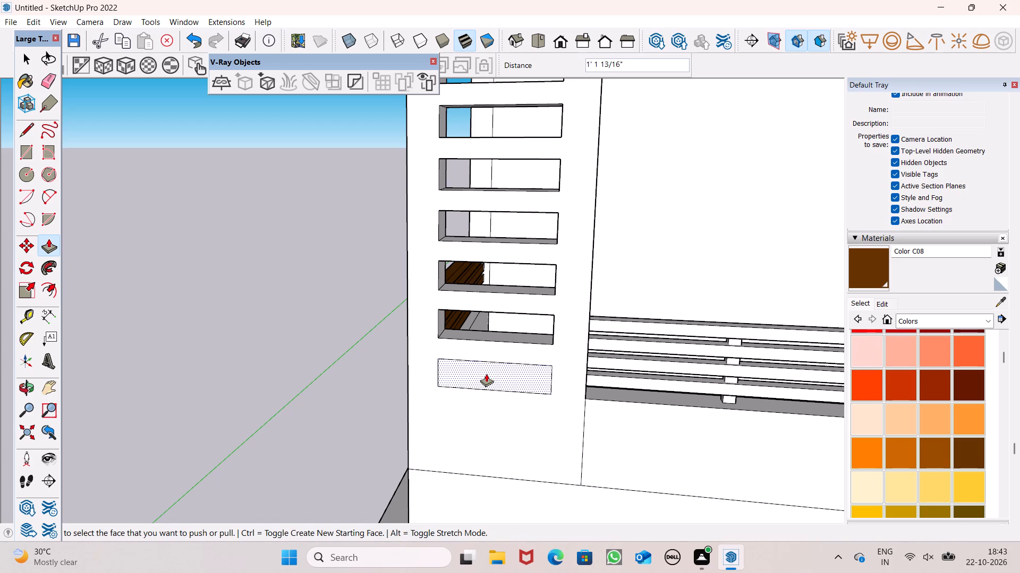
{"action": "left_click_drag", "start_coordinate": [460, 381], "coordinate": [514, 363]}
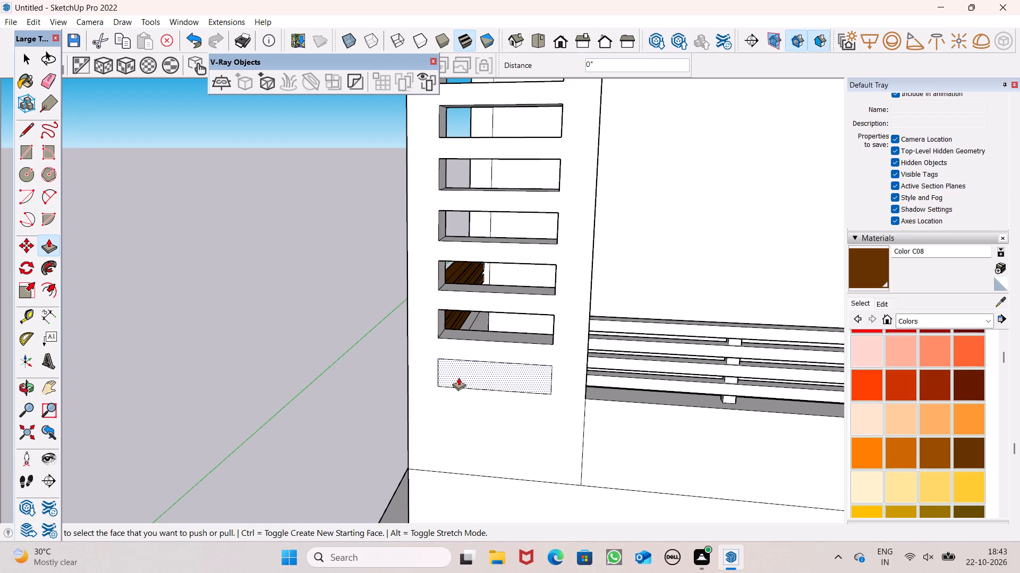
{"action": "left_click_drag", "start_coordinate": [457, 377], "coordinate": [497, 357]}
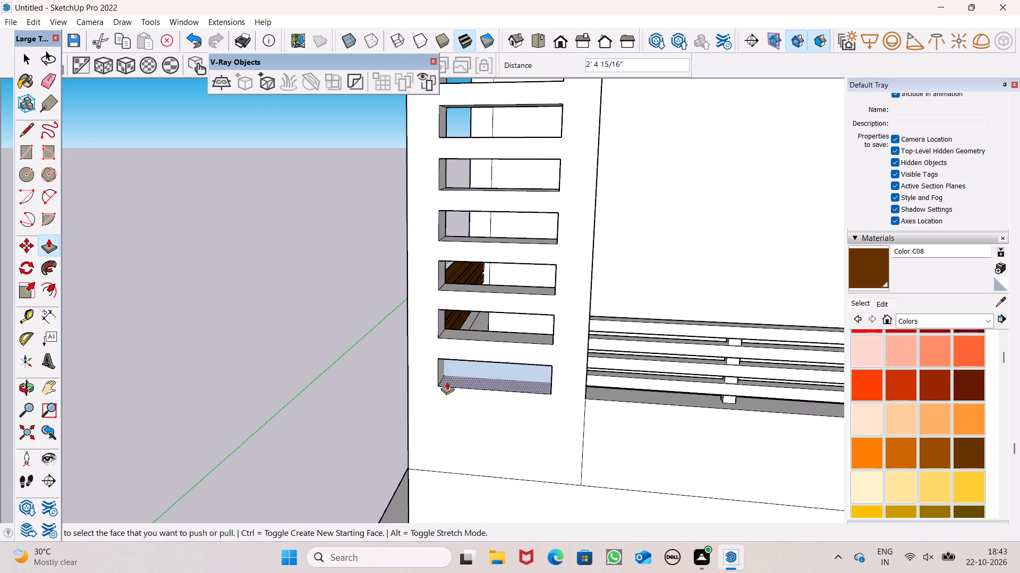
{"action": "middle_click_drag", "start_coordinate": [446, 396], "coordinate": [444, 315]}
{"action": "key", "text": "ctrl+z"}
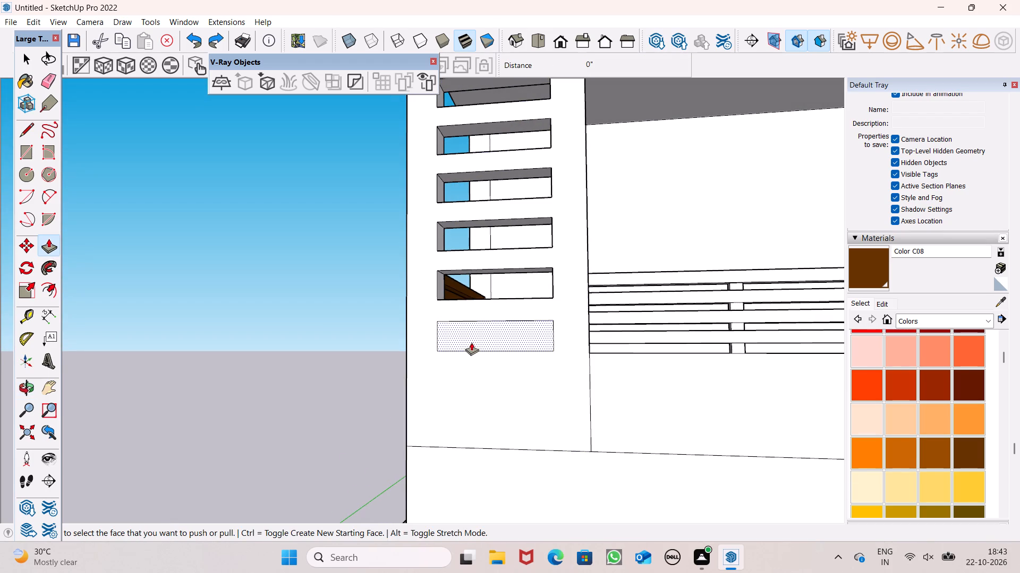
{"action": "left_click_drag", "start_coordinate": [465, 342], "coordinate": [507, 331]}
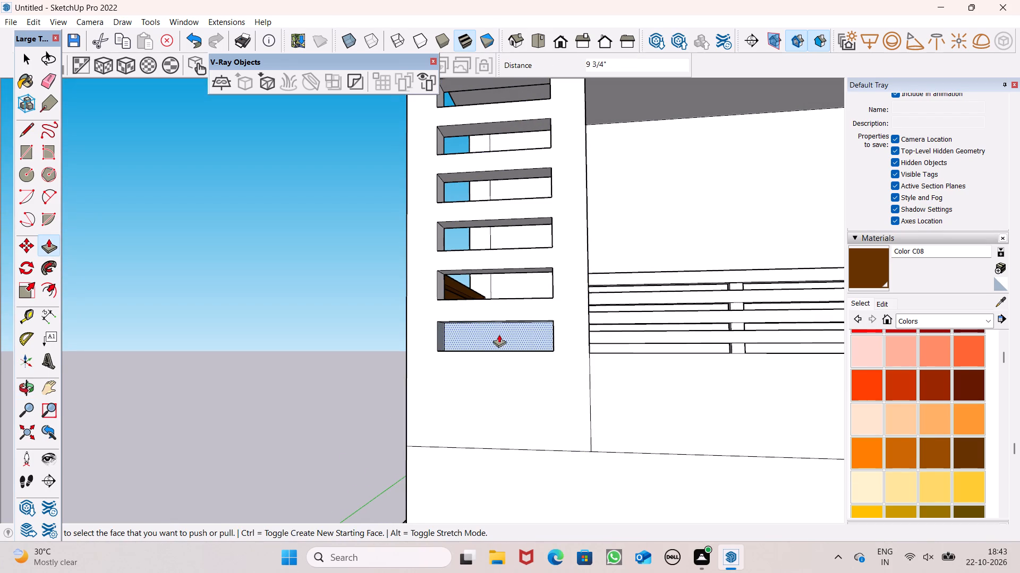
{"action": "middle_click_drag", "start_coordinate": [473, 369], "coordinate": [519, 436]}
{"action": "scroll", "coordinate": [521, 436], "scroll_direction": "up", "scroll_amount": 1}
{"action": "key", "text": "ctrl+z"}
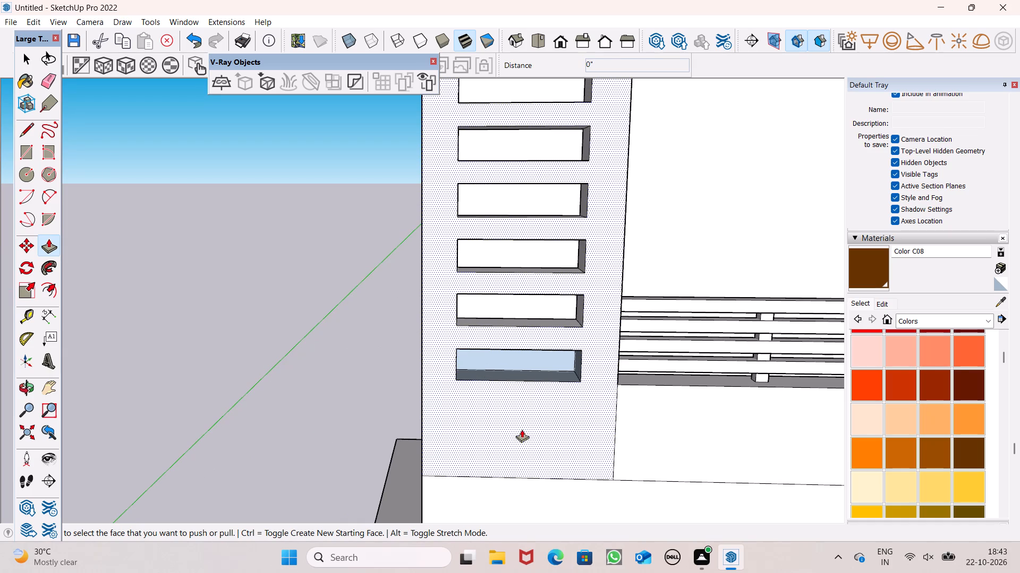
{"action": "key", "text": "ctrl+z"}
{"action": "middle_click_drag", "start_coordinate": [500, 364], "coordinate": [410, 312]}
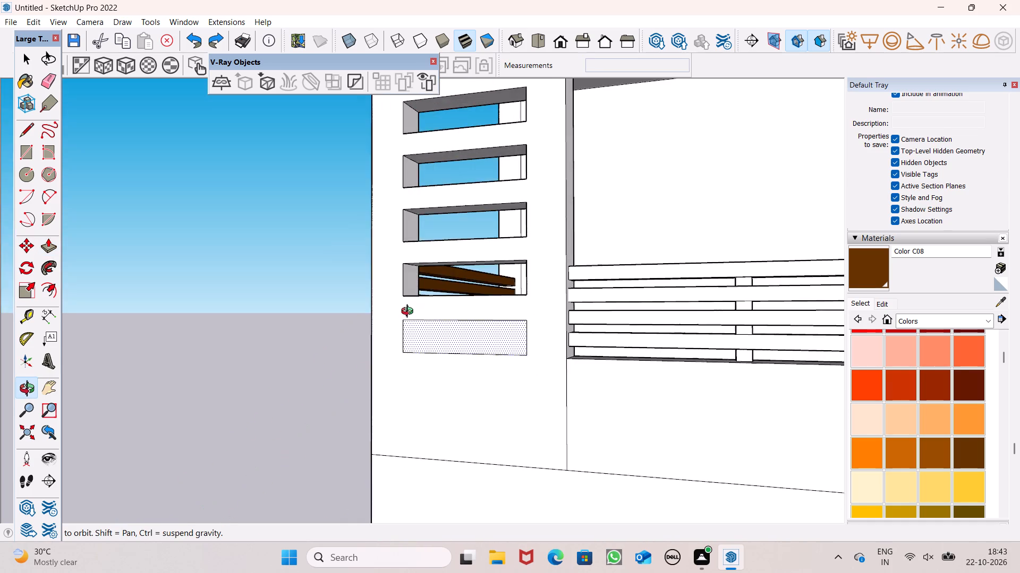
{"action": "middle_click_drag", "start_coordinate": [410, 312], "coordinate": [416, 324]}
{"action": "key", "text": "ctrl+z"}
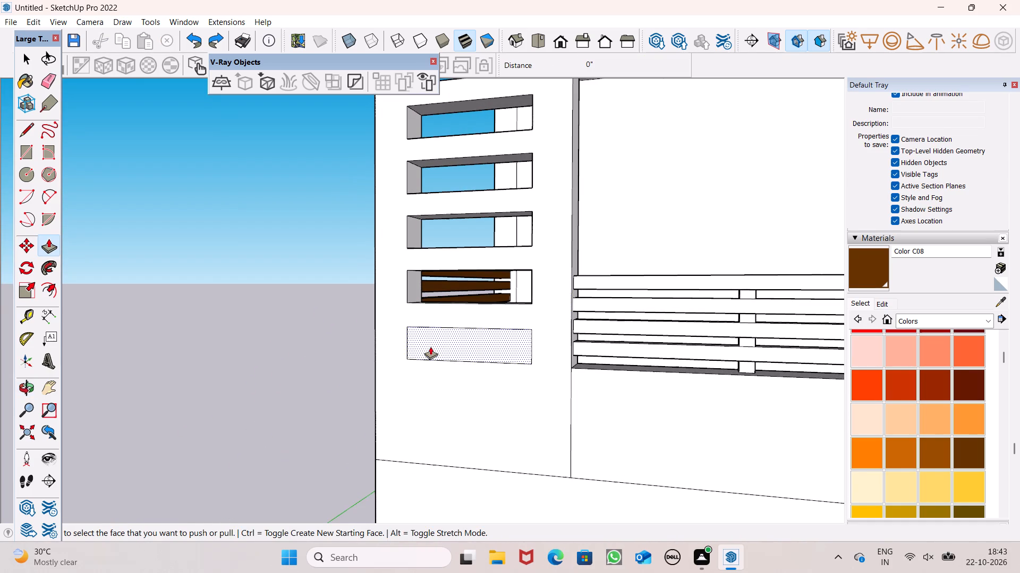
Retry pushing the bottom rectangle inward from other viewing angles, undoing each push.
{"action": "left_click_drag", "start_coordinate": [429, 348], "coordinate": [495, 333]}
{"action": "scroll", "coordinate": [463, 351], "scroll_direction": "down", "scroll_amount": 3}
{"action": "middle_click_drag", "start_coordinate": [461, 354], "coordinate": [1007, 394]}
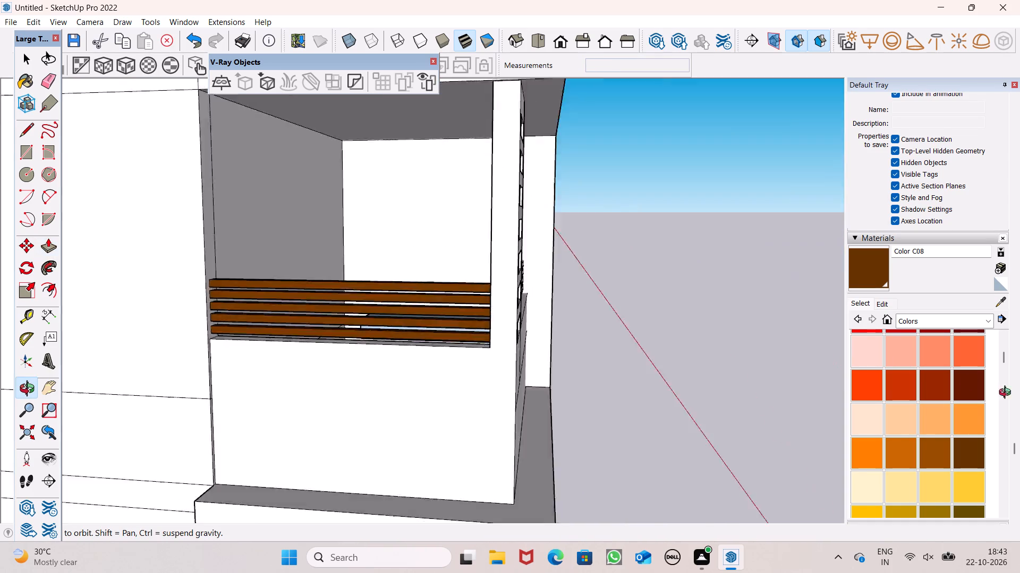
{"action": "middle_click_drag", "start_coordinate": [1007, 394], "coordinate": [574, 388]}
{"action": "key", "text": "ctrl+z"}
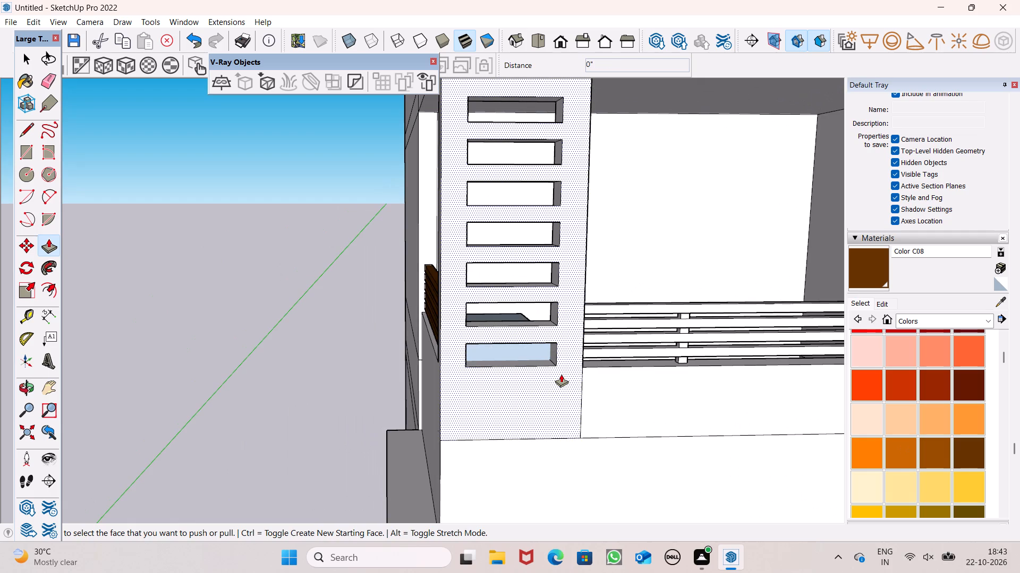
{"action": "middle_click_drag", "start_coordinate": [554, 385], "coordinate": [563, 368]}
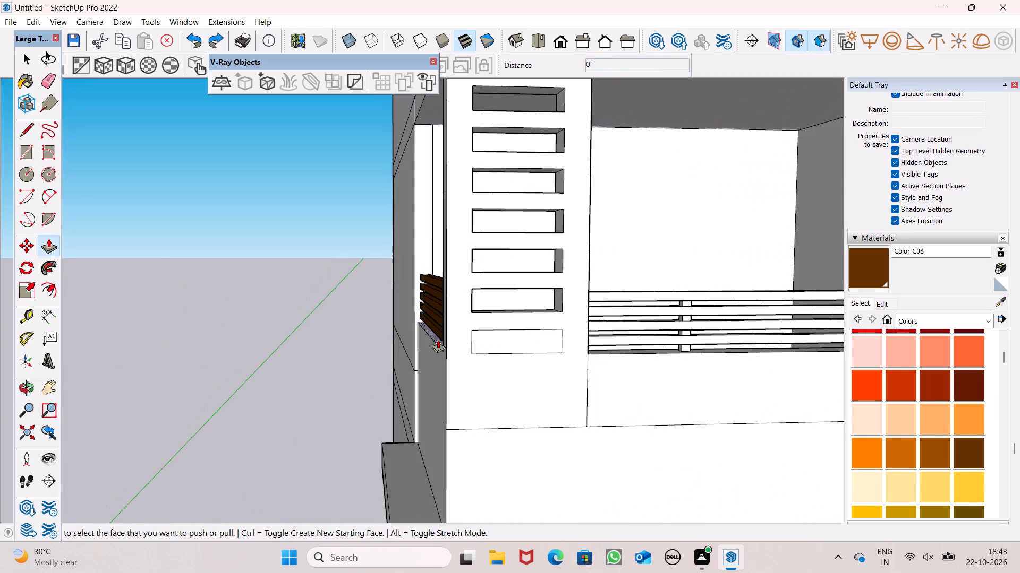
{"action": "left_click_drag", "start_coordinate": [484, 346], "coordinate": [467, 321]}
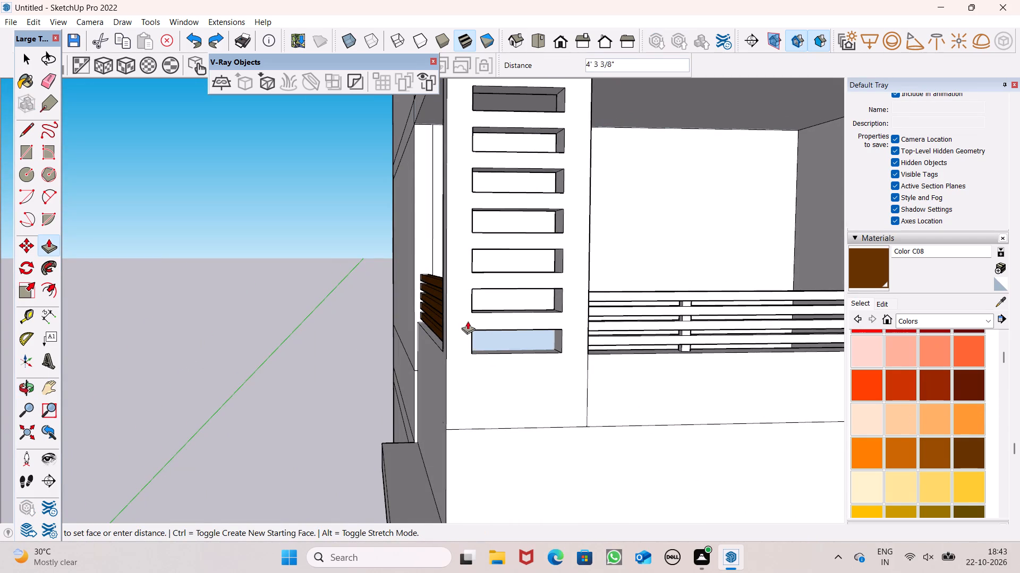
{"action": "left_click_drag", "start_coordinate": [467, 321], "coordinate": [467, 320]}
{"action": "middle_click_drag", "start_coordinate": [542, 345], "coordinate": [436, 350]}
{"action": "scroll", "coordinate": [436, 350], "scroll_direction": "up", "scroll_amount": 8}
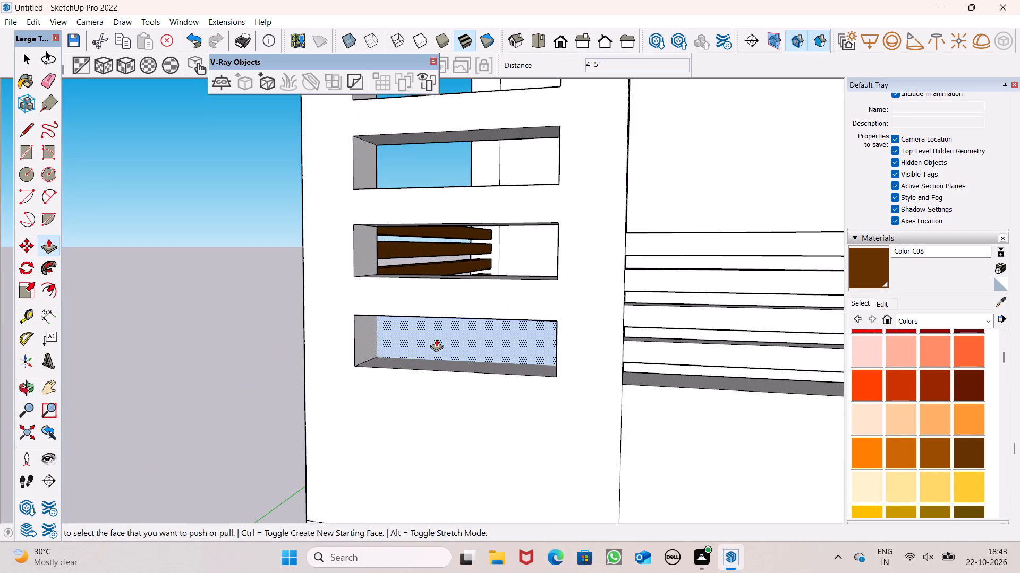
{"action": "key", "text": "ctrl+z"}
Push the bottom, seventh rectangle 9 3/4" inward to cut the last opening through the pillar.
{"action": "left_click_drag", "start_coordinate": [358, 361], "coordinate": [434, 337]}
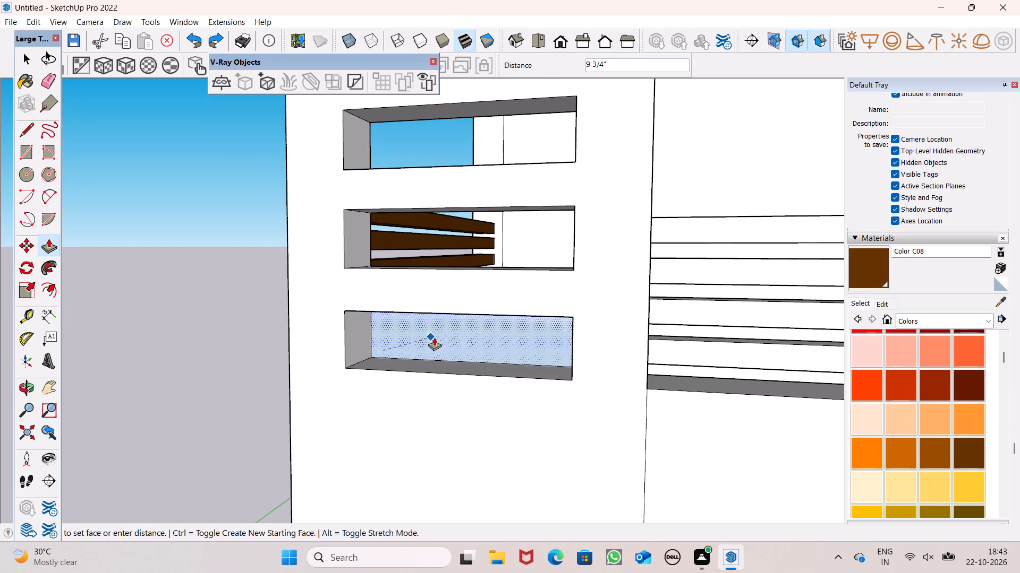
{"action": "left_click_drag", "start_coordinate": [434, 337], "coordinate": [461, 325]}
{"action": "scroll", "coordinate": [483, 332], "scroll_direction": "down", "scroll_amount": 10}
{"action": "key", "text": "space"}
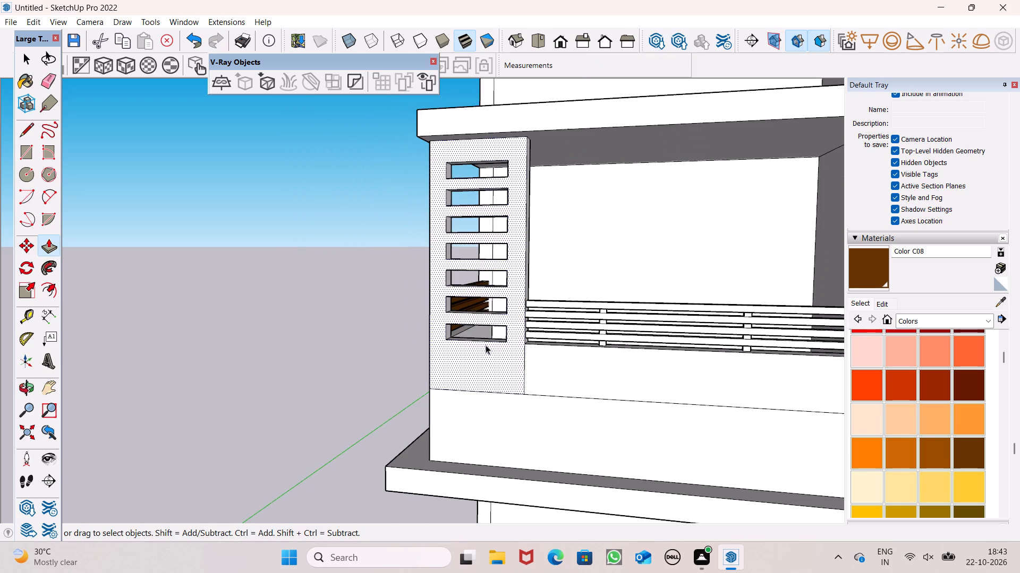
Examine the whole house and the corner balcony with its slotted pillar from several sides.
{"action": "scroll", "coordinate": [488, 345], "scroll_direction": "down", "scroll_amount": 5}
{"action": "middle_click_drag", "start_coordinate": [488, 361], "coordinate": [554, 411]}
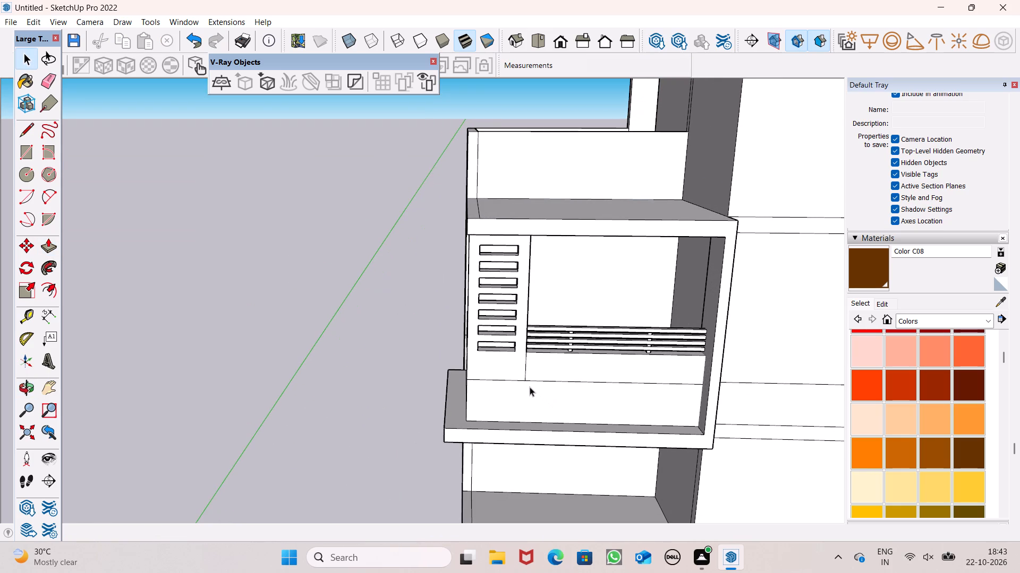
{"action": "scroll", "coordinate": [425, 366], "scroll_direction": "down", "scroll_amount": 5}
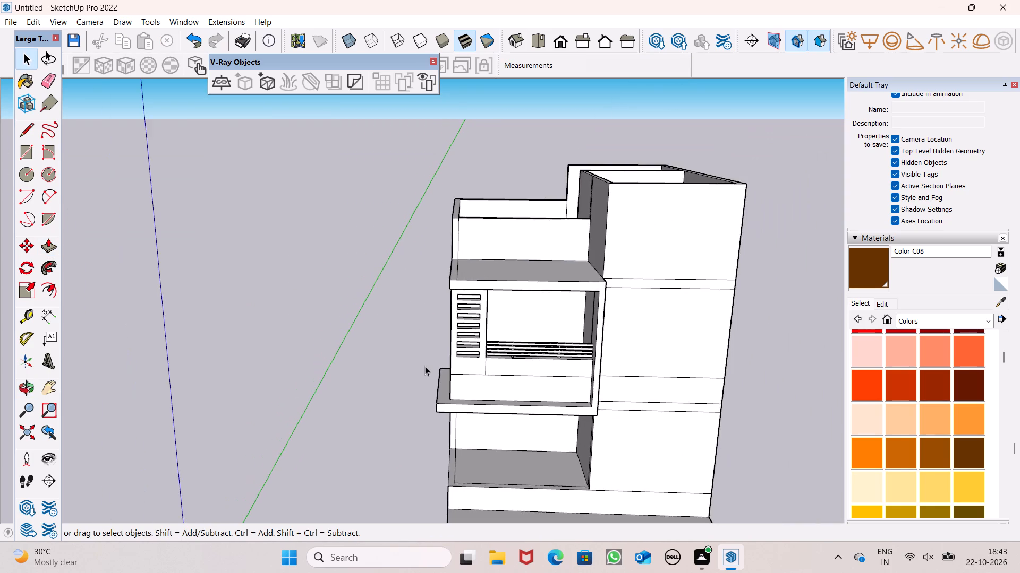
{"action": "scroll", "coordinate": [423, 367], "scroll_direction": "down", "scroll_amount": 3}
{"action": "scroll", "coordinate": [554, 360], "scroll_direction": "down", "scroll_amount": 1}
{"action": "middle_click_drag", "start_coordinate": [661, 395], "coordinate": [647, 429]}
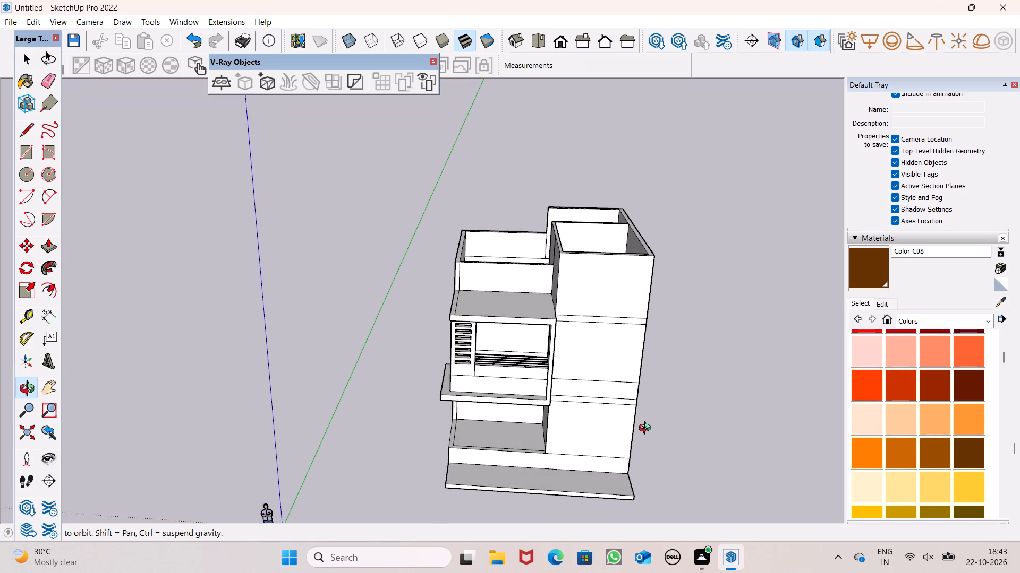
{"action": "middle_click_drag", "start_coordinate": [647, 429], "coordinate": [870, 463]}
{"action": "scroll", "coordinate": [463, 285], "scroll_direction": "up", "scroll_amount": 6}
{"action": "scroll", "coordinate": [479, 245], "scroll_direction": "down", "scroll_amount": 5}
{"action": "middle_click_drag", "start_coordinate": [478, 274], "coordinate": [463, 307]}
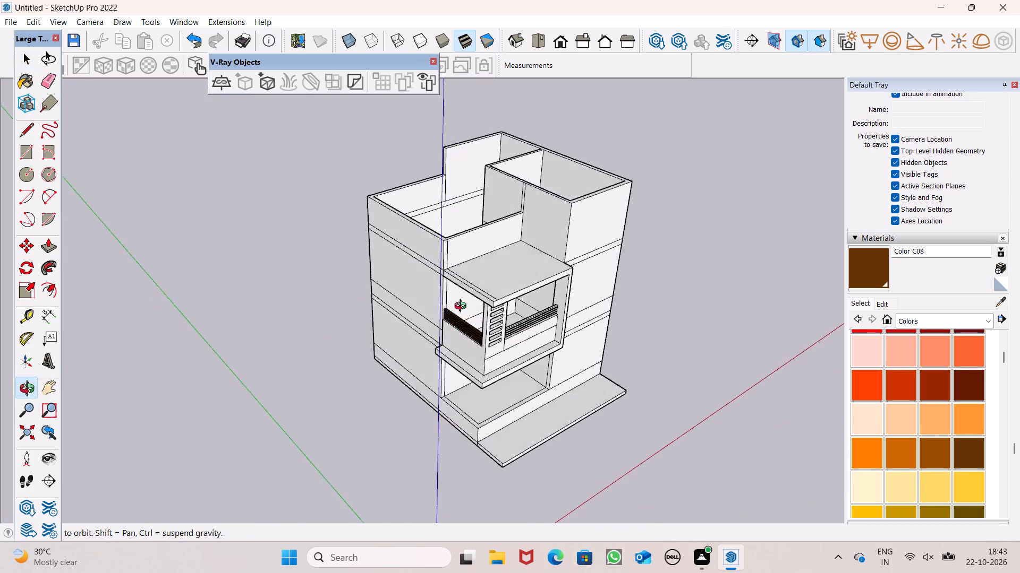
{"action": "middle_click_drag", "start_coordinate": [463, 307], "coordinate": [428, 236]}
{"action": "scroll", "coordinate": [404, 253], "scroll_direction": "up", "scroll_amount": 5}
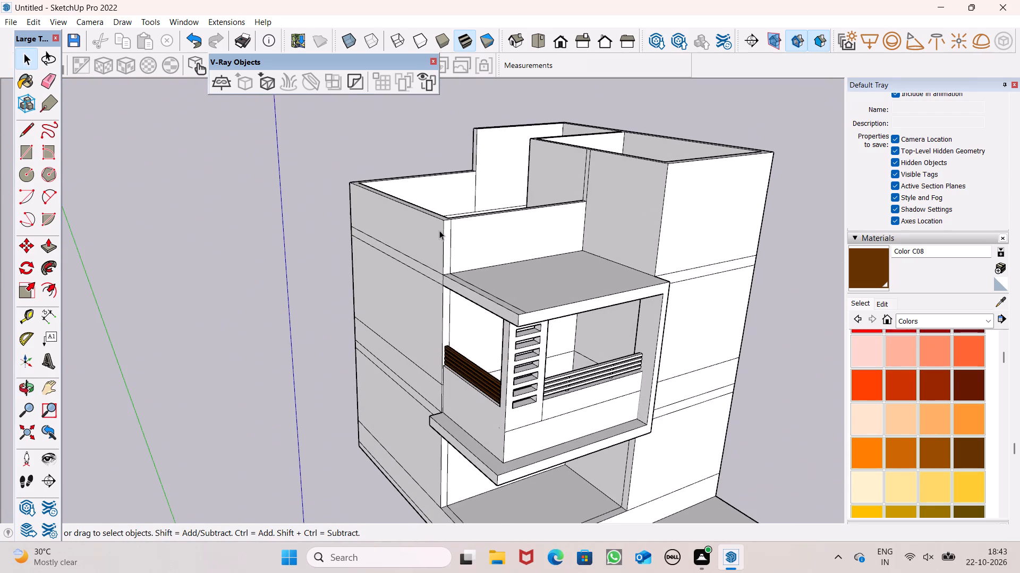
Erase the line along the balcony roof slab's side edge and the vertical line near the parapet wall's corner.
{"action": "left_click", "coordinate": [46, 241]}
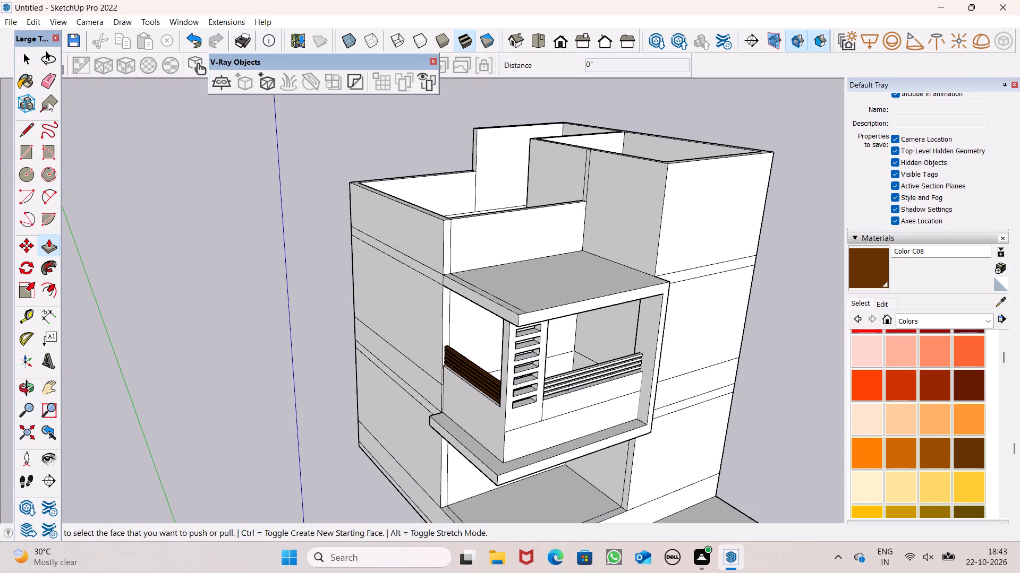
{"action": "left_click", "coordinate": [48, 86]}
{"action": "left_click", "coordinate": [449, 257]}
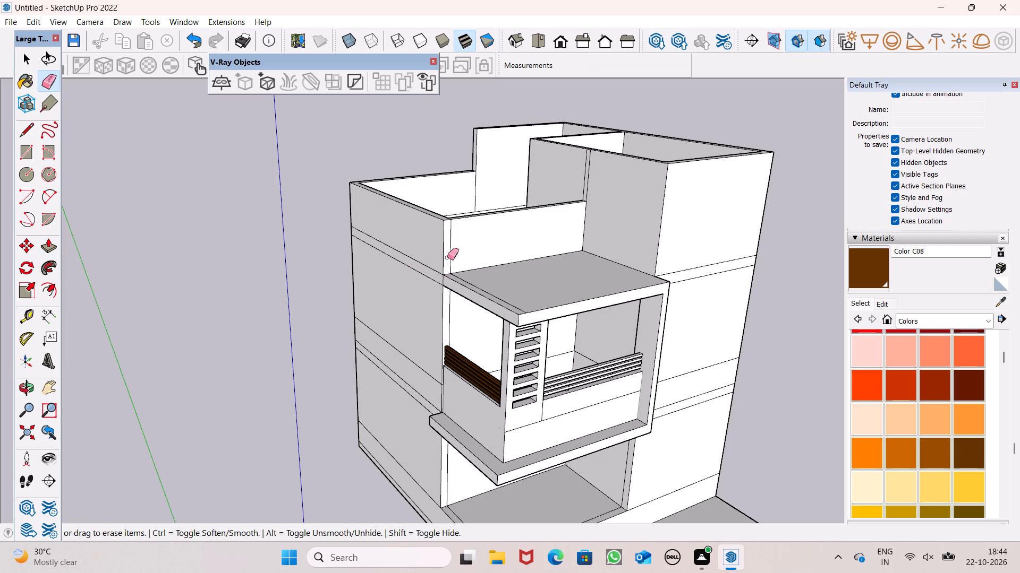
{"action": "left_click", "coordinate": [464, 284]}
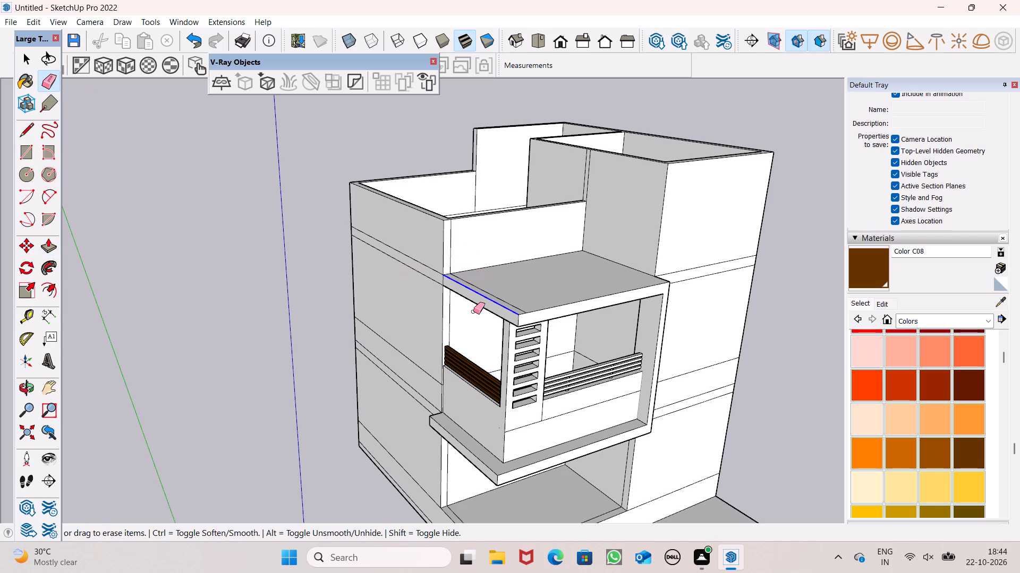
{"action": "key", "text": "ctrl+z"}
{"action": "scroll", "coordinate": [513, 314], "scroll_direction": "up", "scroll_amount": 6}
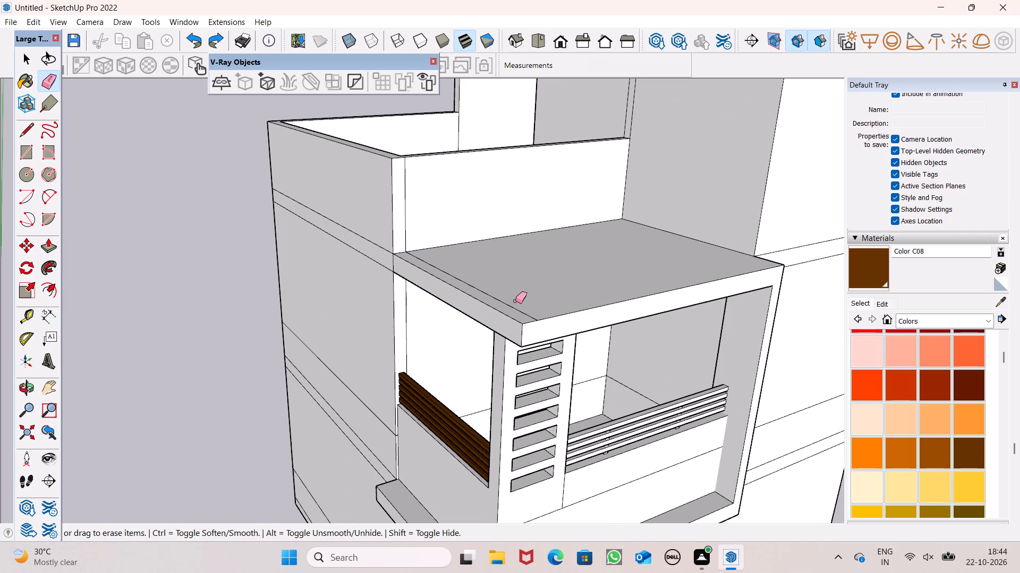
{"action": "left_click", "coordinate": [511, 304]}
{"action": "left_click_drag", "start_coordinate": [489, 280], "coordinate": [483, 292]}
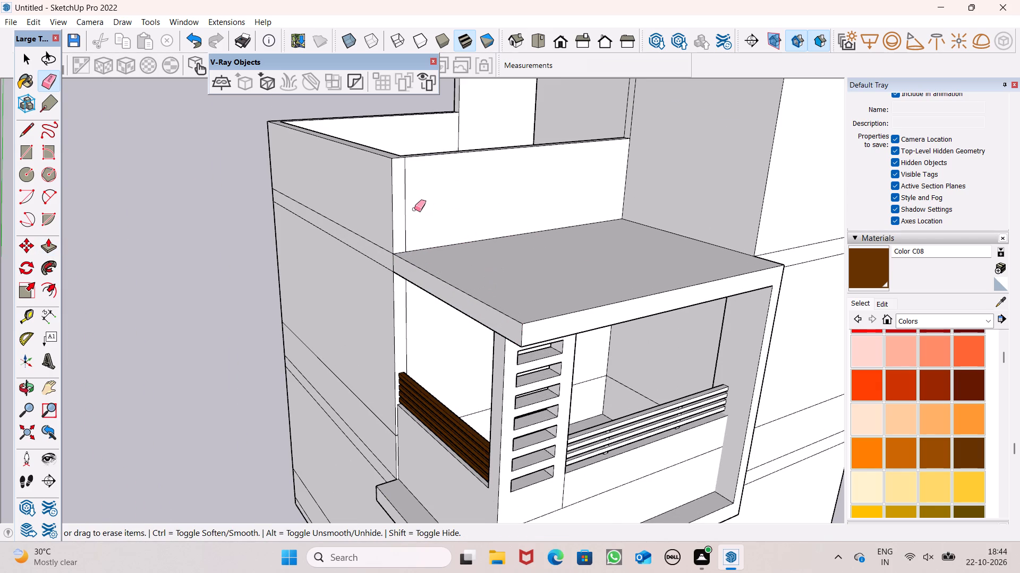
{"action": "left_click", "coordinate": [404, 209]}
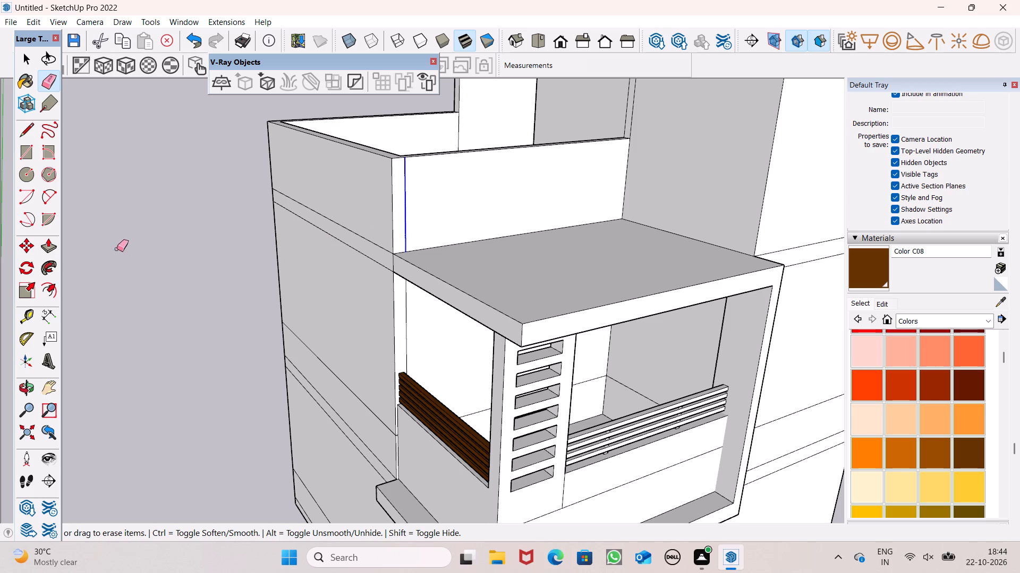
Pull the parapet wall's front face 9' 7" outward over the balcony roof slab.
{"action": "left_click", "coordinate": [39, 247]}
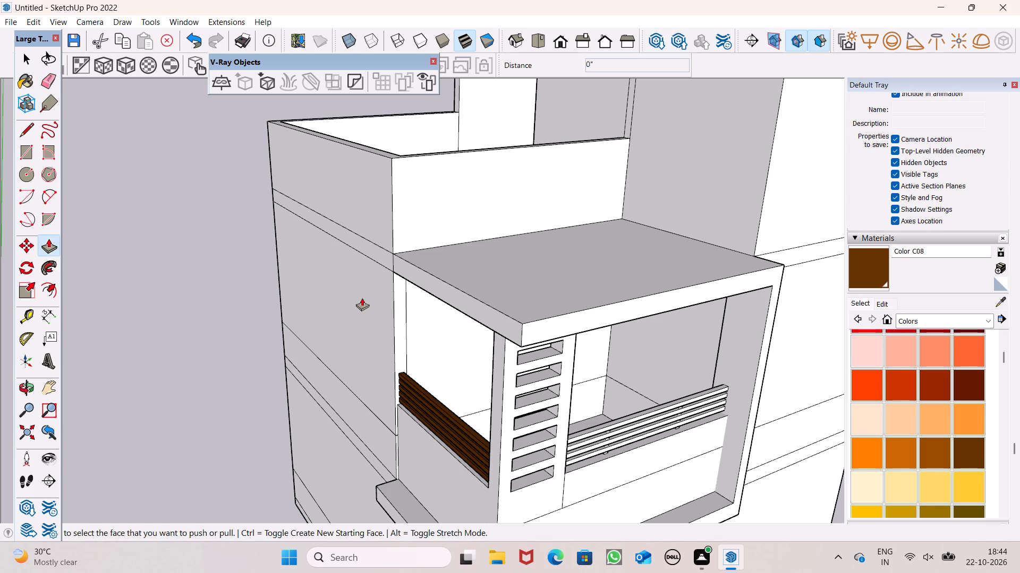
{"action": "scroll", "coordinate": [367, 305], "scroll_direction": "down", "scroll_amount": 1}
{"action": "middle_click_drag", "start_coordinate": [376, 334], "coordinate": [421, 394]}
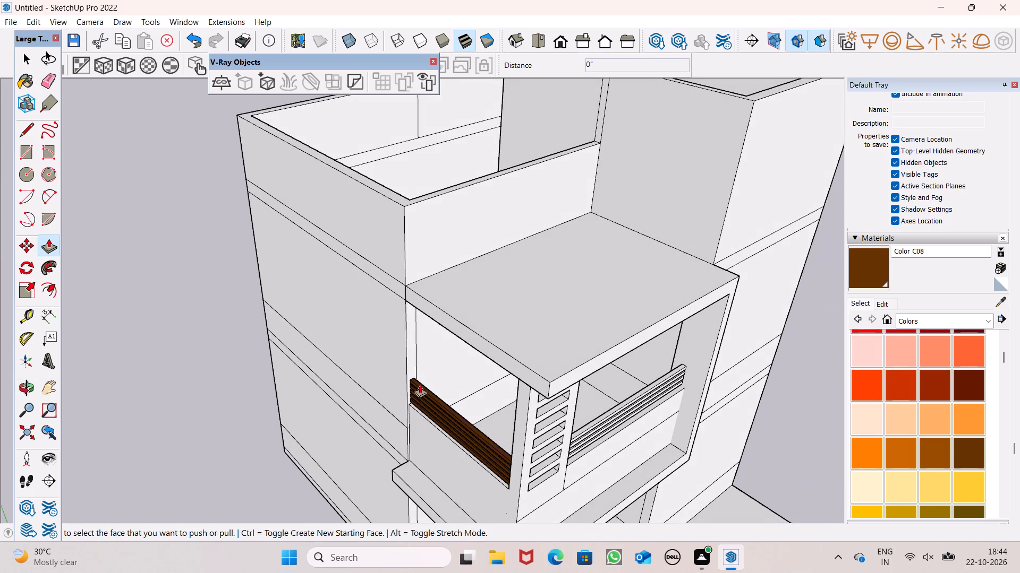
{"action": "scroll", "coordinate": [113, 255], "scroll_direction": "down", "scroll_amount": 4}
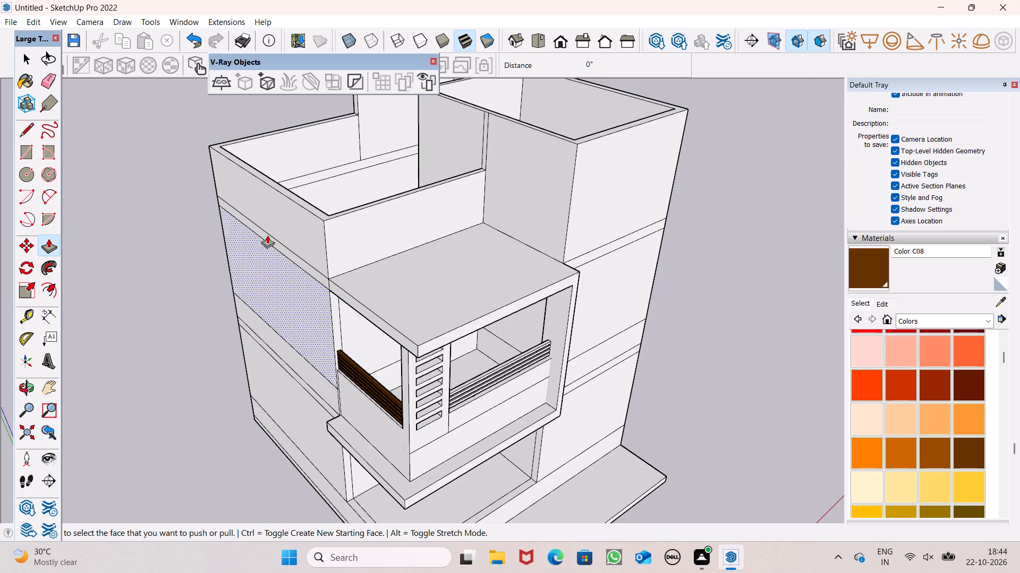
{"action": "left_click_drag", "start_coordinate": [345, 245], "coordinate": [380, 275]}
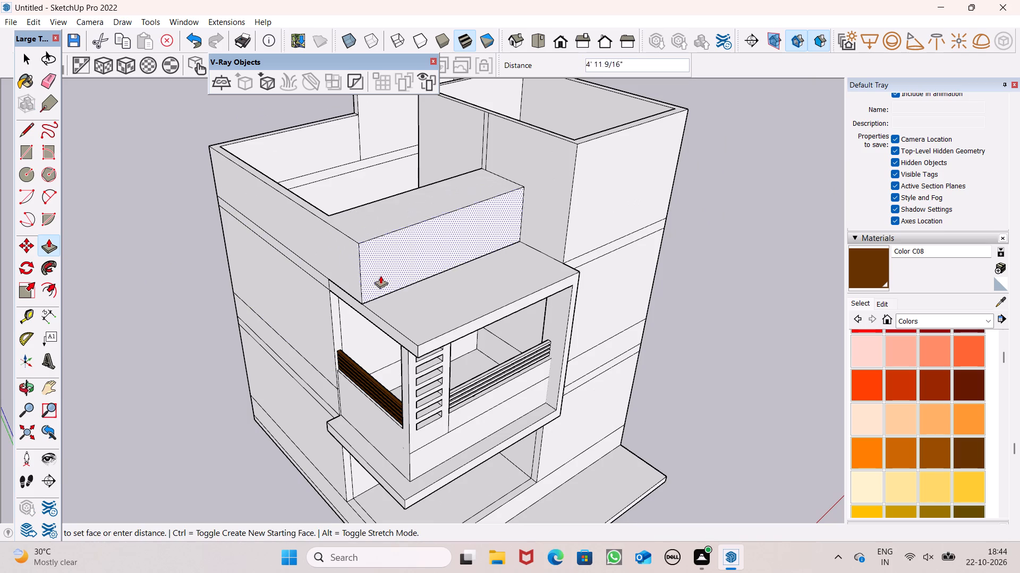
{"action": "left_click_drag", "start_coordinate": [380, 275], "coordinate": [432, 324]}
{"action": "scroll", "coordinate": [383, 268], "scroll_direction": "down", "scroll_amount": 3}
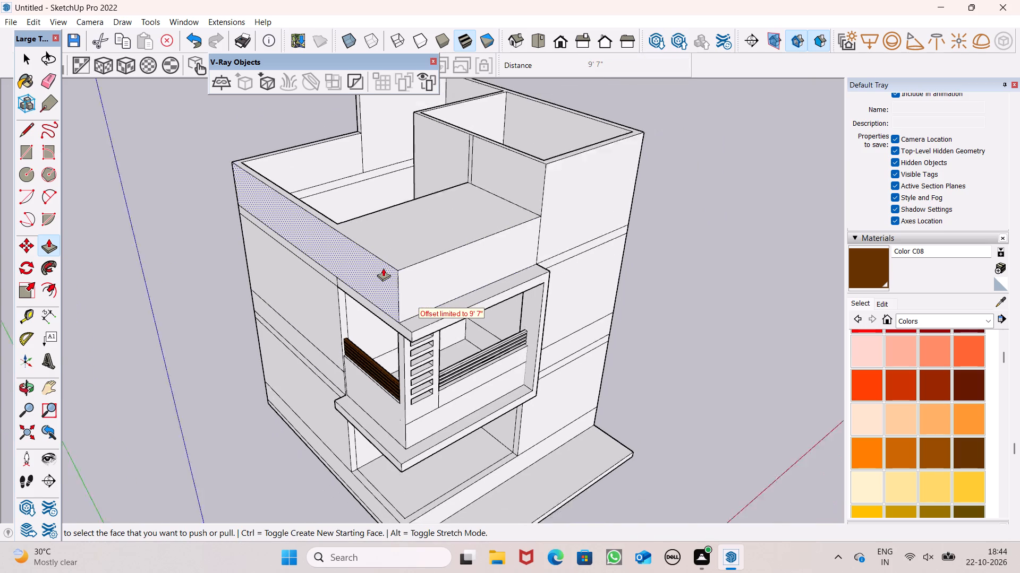
Pull the upper parapet block's front face 6 15/16" outward over the balcony roof slab.
{"action": "scroll", "coordinate": [383, 268], "scroll_direction": "down", "scroll_amount": 2}
{"action": "middle_click_drag", "start_coordinate": [380, 290], "coordinate": [521, 314]}
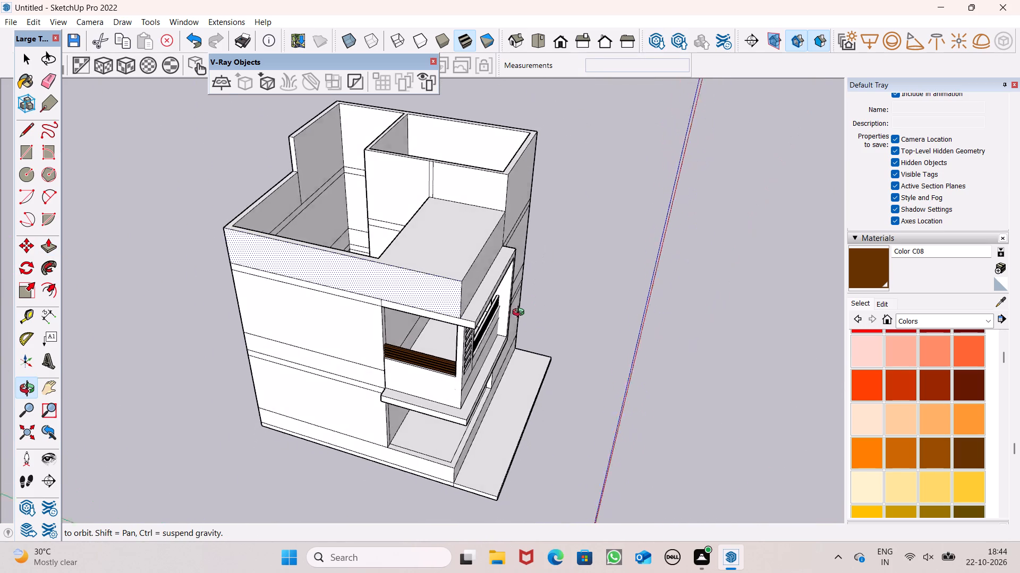
{"action": "middle_click_drag", "start_coordinate": [521, 314], "coordinate": [514, 314]}
{"action": "scroll", "coordinate": [456, 248], "scroll_direction": "down", "scroll_amount": 3}
{"action": "middle_click_drag", "start_coordinate": [460, 283], "coordinate": [440, 303]}
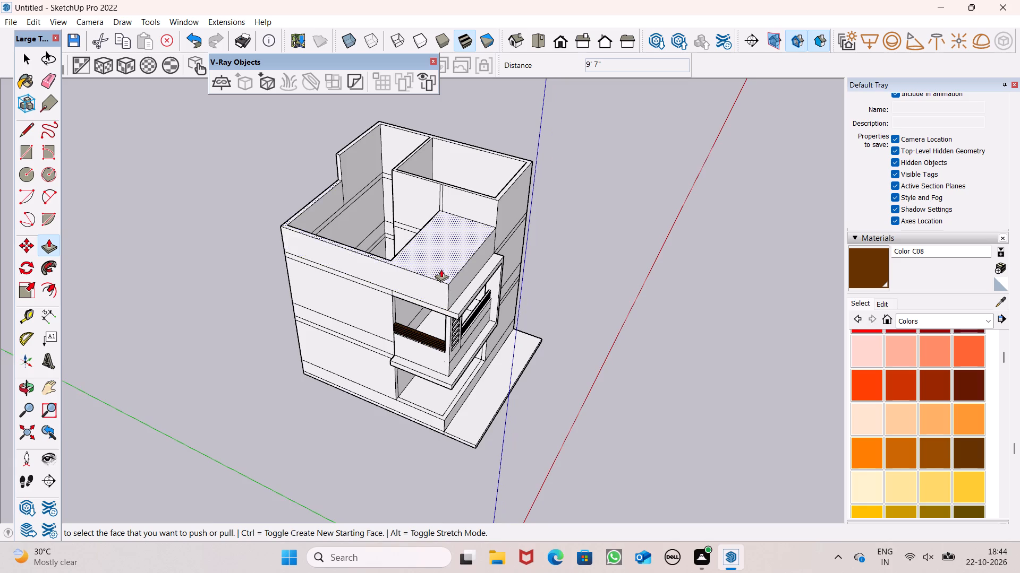
{"action": "scroll", "coordinate": [441, 268], "scroll_direction": "up", "scroll_amount": 7}
{"action": "middle_click_drag", "start_coordinate": [460, 288], "coordinate": [376, 322]}
{"action": "scroll", "coordinate": [413, 333], "scroll_direction": "up", "scroll_amount": 2}
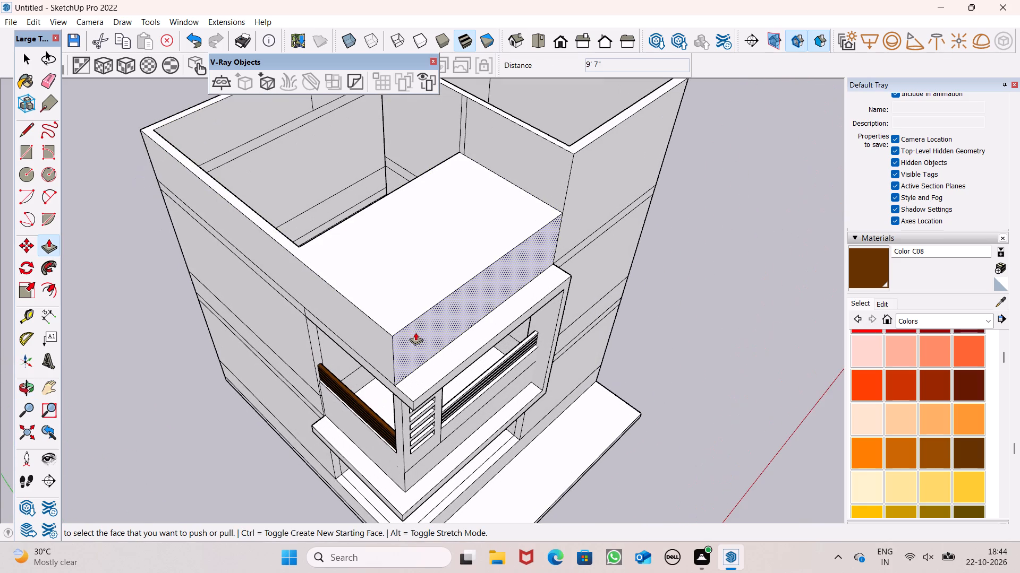
{"action": "scroll", "coordinate": [406, 311], "scroll_direction": "down", "scroll_amount": 1}
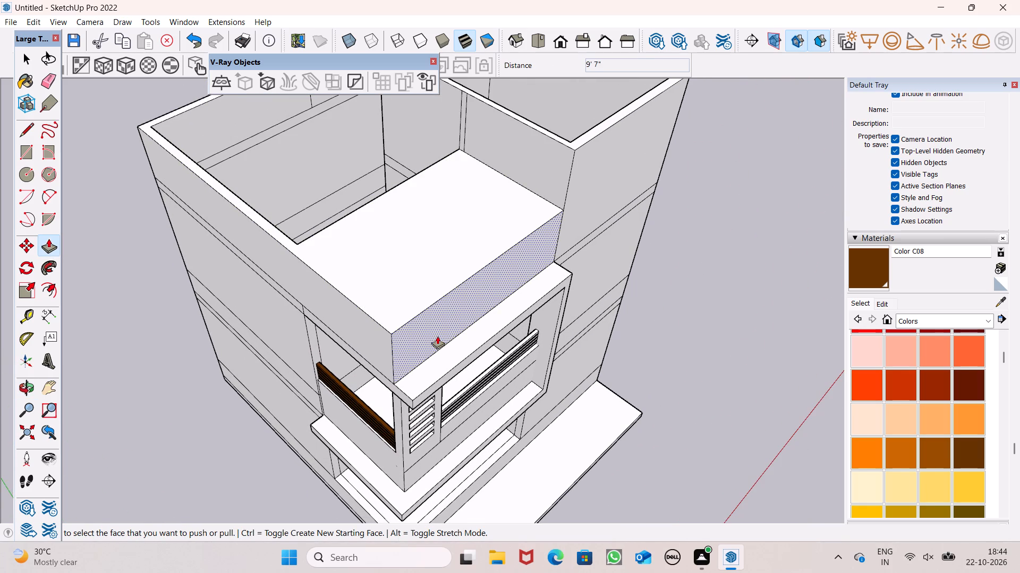
{"action": "left_click_drag", "start_coordinate": [436, 336], "coordinate": [448, 338]}
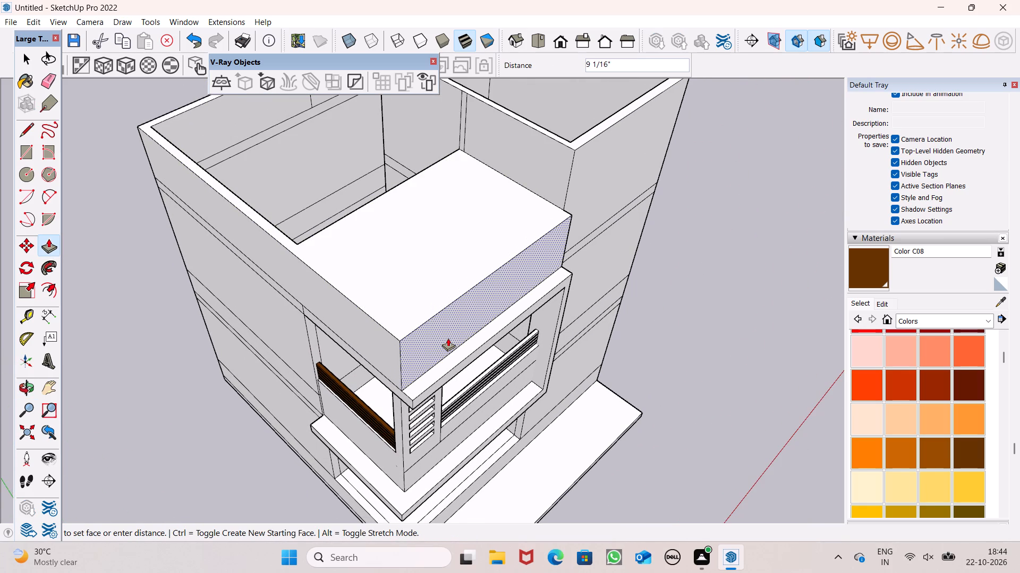
{"action": "left_click_drag", "start_coordinate": [448, 338], "coordinate": [445, 338]}
Push the parapet block's rear face 9' 9 1/16" toward the front, leaving a thin front parapet wall around the open roof slab.
{"action": "scroll", "coordinate": [409, 296], "scroll_direction": "down", "scroll_amount": 5}
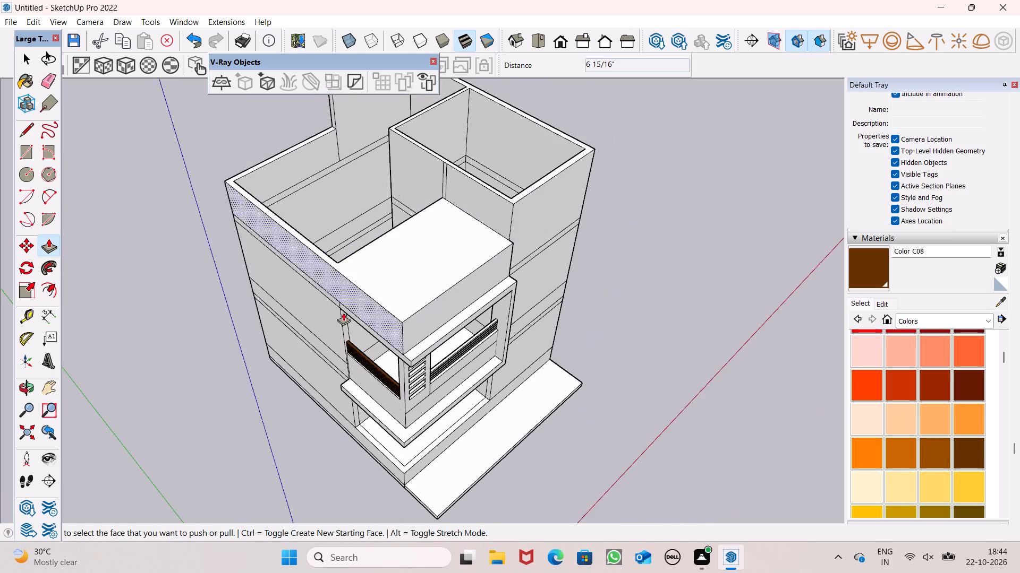
{"action": "middle_click_drag", "start_coordinate": [343, 317], "coordinate": [768, 314]}
{"action": "middle_click_drag", "start_coordinate": [437, 266], "coordinate": [624, 317]}
{"action": "scroll", "coordinate": [402, 176], "scroll_direction": "up", "scroll_amount": 5}
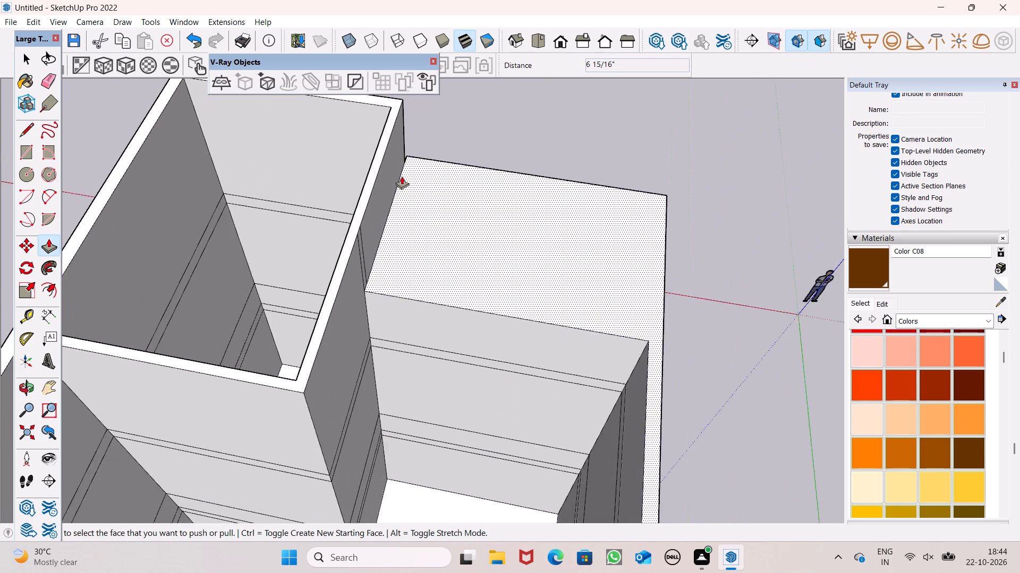
{"action": "scroll", "coordinate": [402, 176], "scroll_direction": "up", "scroll_amount": 2}
{"action": "left_click_drag", "start_coordinate": [419, 332], "coordinate": [450, 296]}
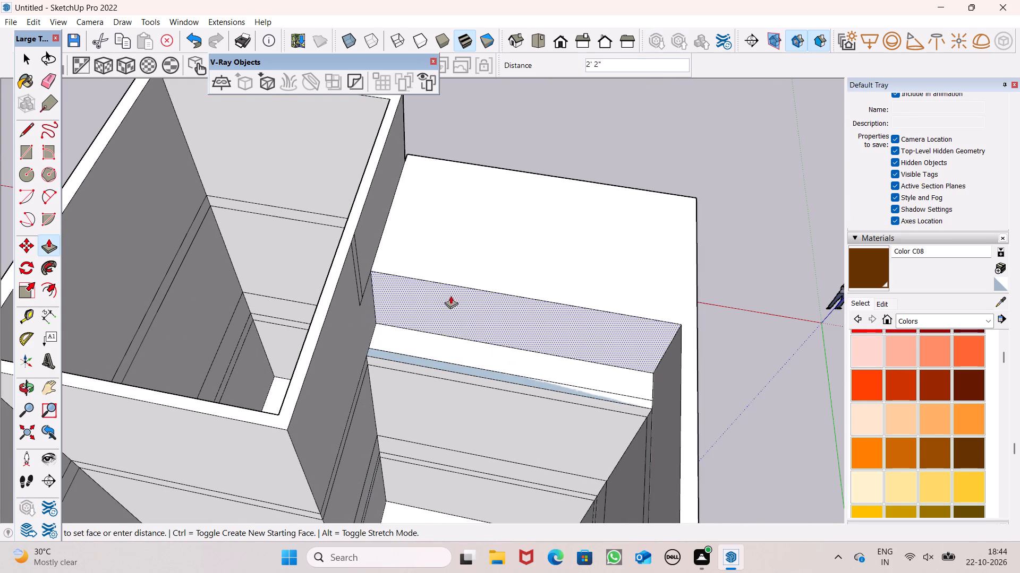
{"action": "left_click_drag", "start_coordinate": [450, 296], "coordinate": [466, 191]}
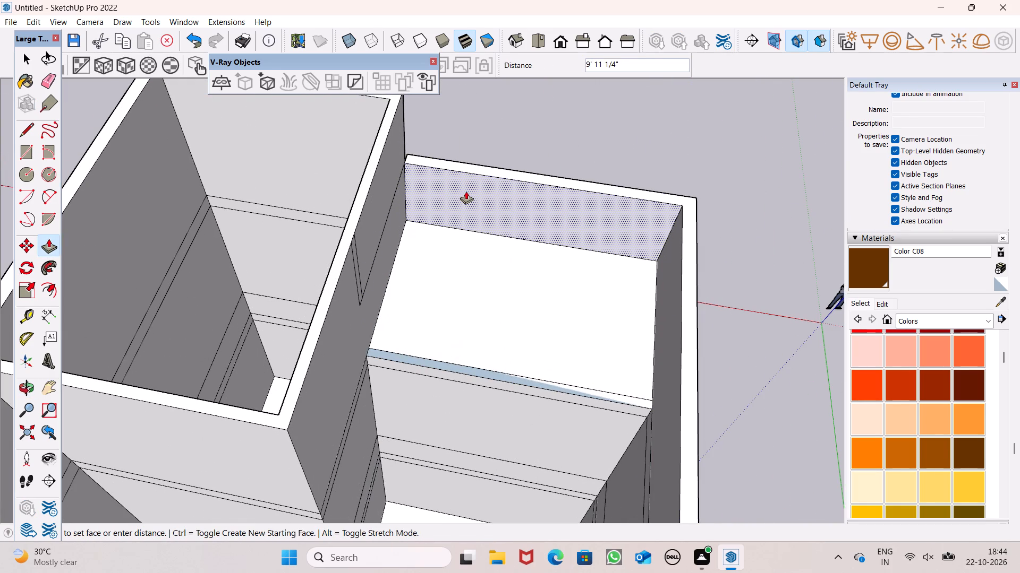
{"action": "left_click_drag", "start_coordinate": [466, 191], "coordinate": [467, 194]}
{"action": "scroll", "coordinate": [435, 159], "scroll_direction": "down", "scroll_amount": 6}
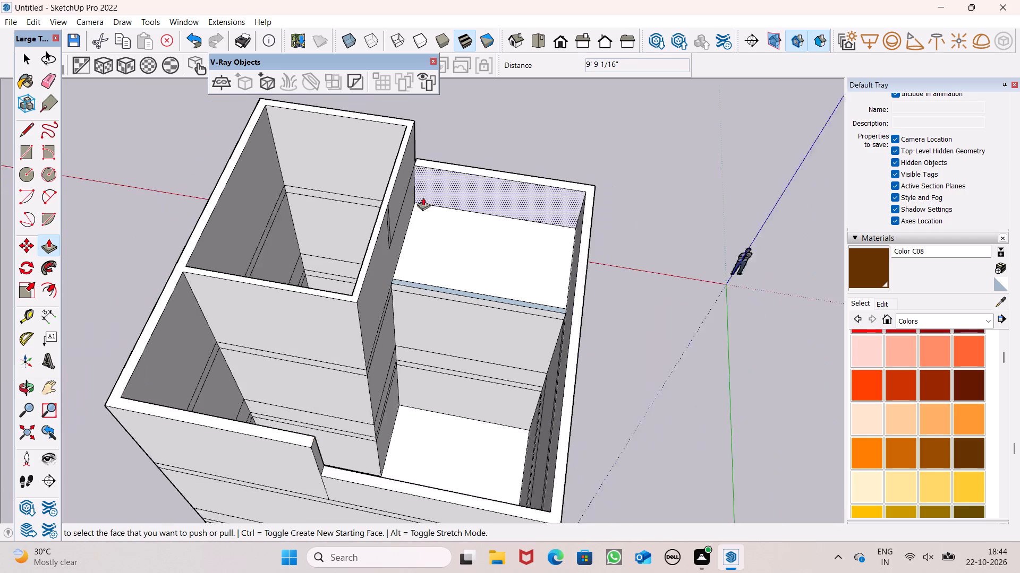
Erase the two closely spaced vertical lines on the taller block's wall above the balcony roof slab.
{"action": "middle_click_drag", "start_coordinate": [443, 247], "coordinate": [171, 194]}
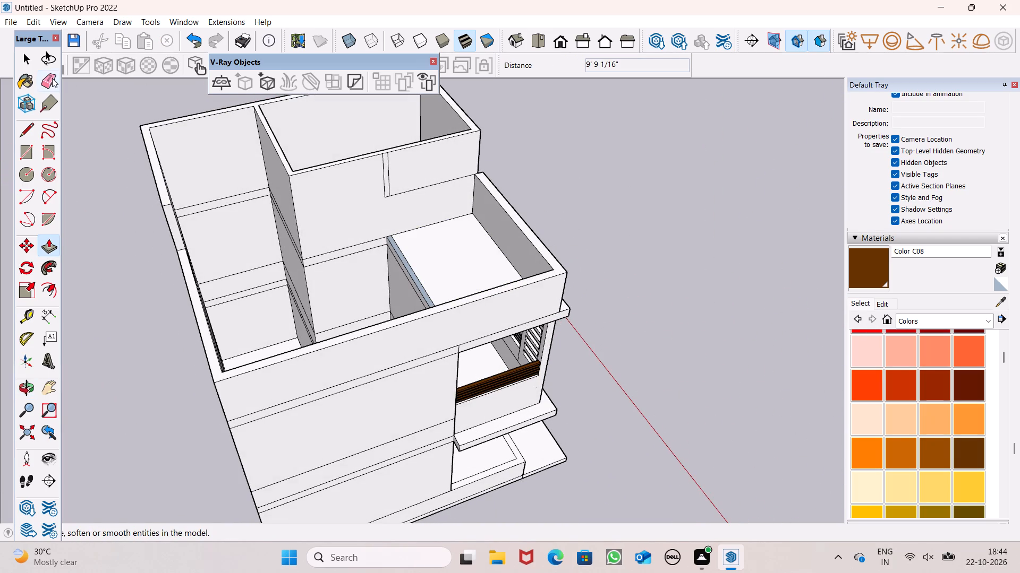
{"action": "left_click", "coordinate": [52, 78]}
{"action": "scroll", "coordinate": [324, 179], "scroll_direction": "up", "scroll_amount": 5}
{"action": "left_click_drag", "start_coordinate": [418, 181], "coordinate": [418, 188]}
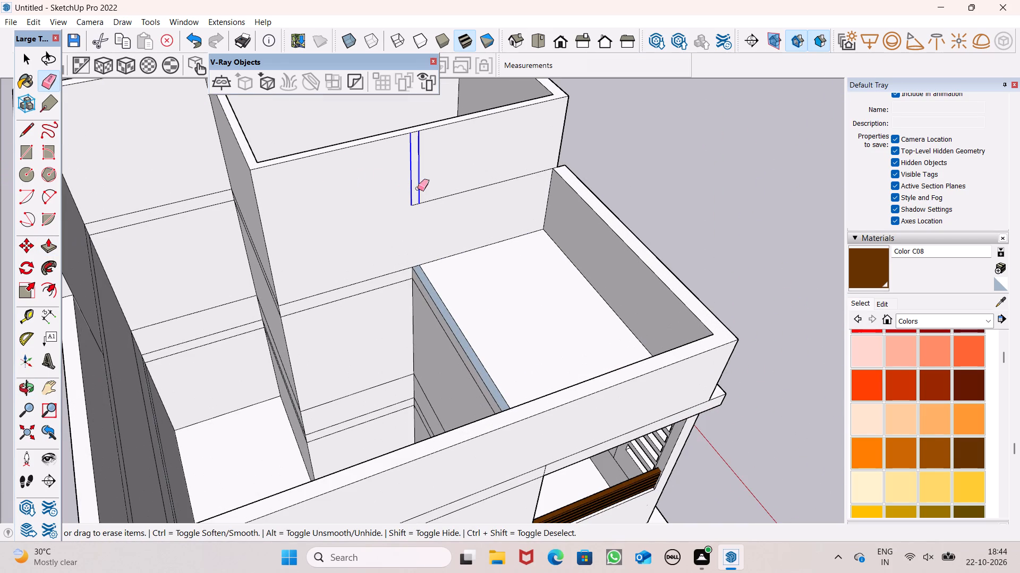
{"action": "left_click_drag", "start_coordinate": [418, 188], "coordinate": [402, 207]}
Examine the whole house and the hollowed parapet from the front and the balcony corner.
{"action": "scroll", "coordinate": [480, 187], "scroll_direction": "down", "scroll_amount": 5}
{"action": "middle_click_drag", "start_coordinate": [509, 236], "coordinate": [118, 194]}
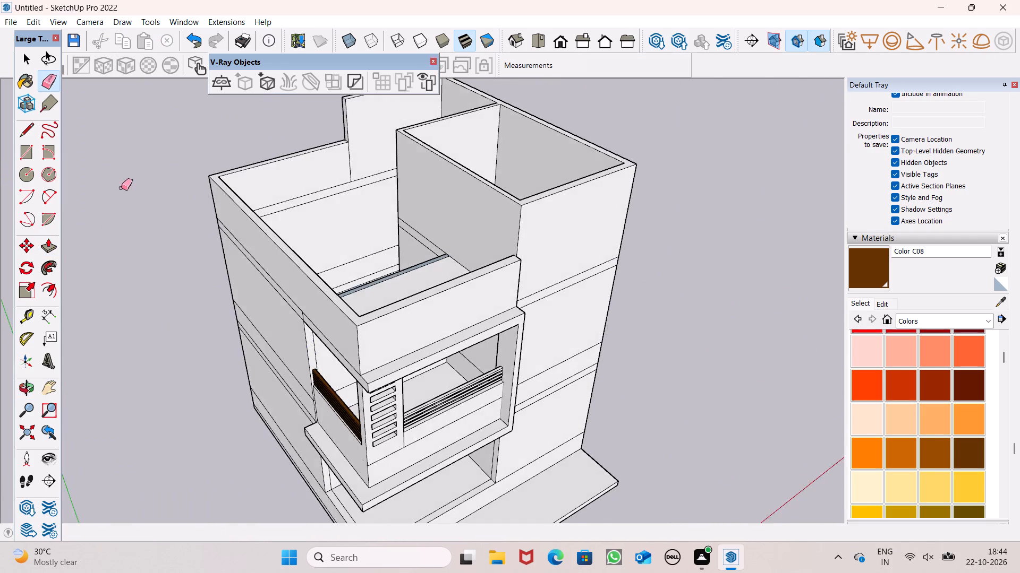
{"action": "scroll", "coordinate": [255, 184], "scroll_direction": "down", "scroll_amount": 3}
{"action": "middle_click_drag", "start_coordinate": [410, 246], "coordinate": [354, 192]}
{"action": "scroll", "coordinate": [426, 183], "scroll_direction": "down", "scroll_amount": 4}
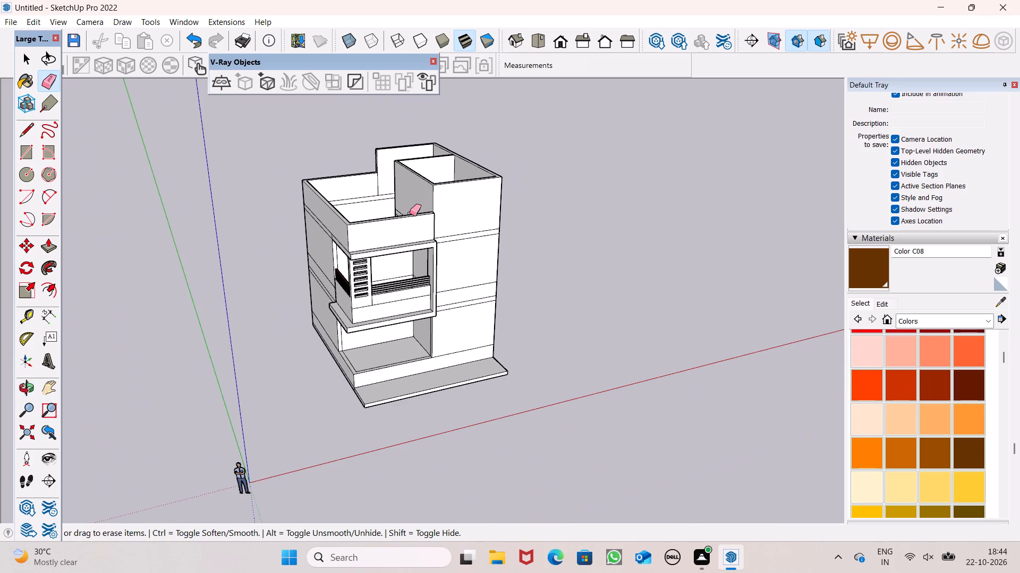
{"action": "scroll", "coordinate": [427, 219], "scroll_direction": "down", "scroll_amount": 3}
{"action": "middle_click_drag", "start_coordinate": [432, 245], "coordinate": [373, 244]}
{"action": "scroll", "coordinate": [358, 224], "scroll_direction": "up", "scroll_amount": 3}
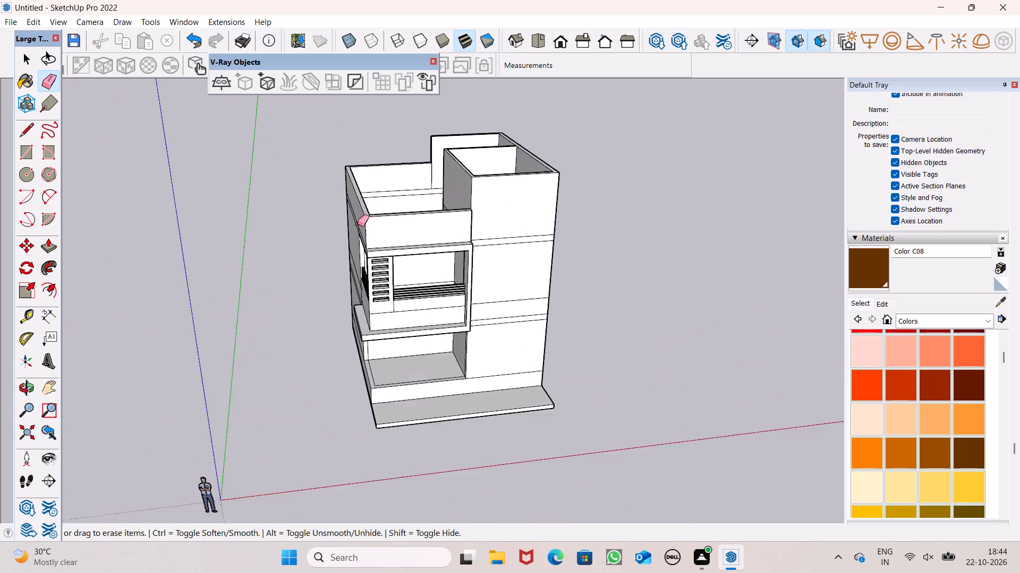
{"action": "scroll", "coordinate": [358, 224], "scroll_direction": "up", "scroll_amount": 4}
{"action": "scroll", "coordinate": [378, 195], "scroll_direction": "down", "scroll_amount": 3}
{"action": "middle_click_drag", "start_coordinate": [381, 211], "coordinate": [378, 230]}
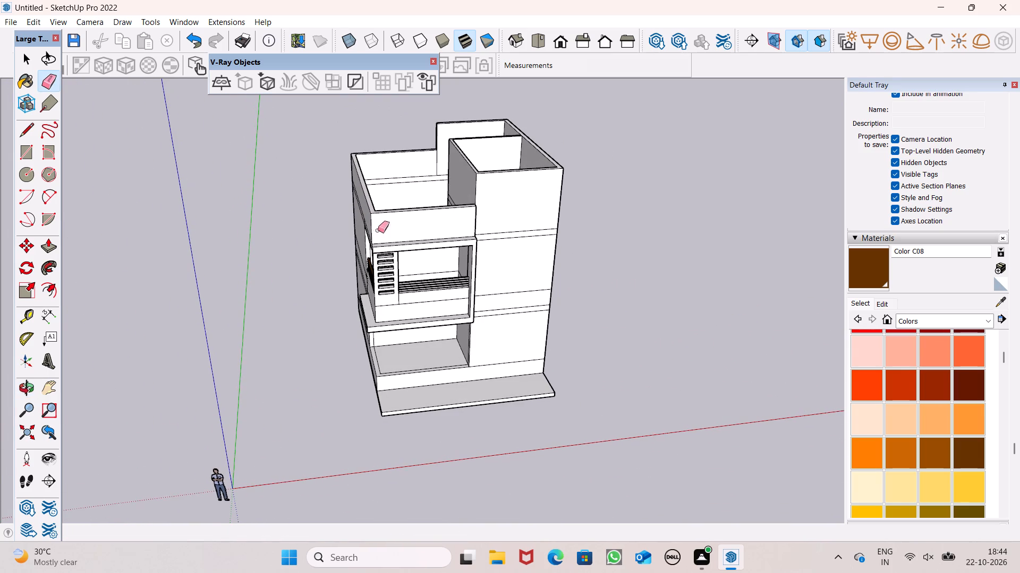
Draw a vertical line down from the front parapet's top edge and a horizontal line from its end past the parapet onto the neighbouring wall.
{"action": "left_click", "coordinate": [24, 135]}
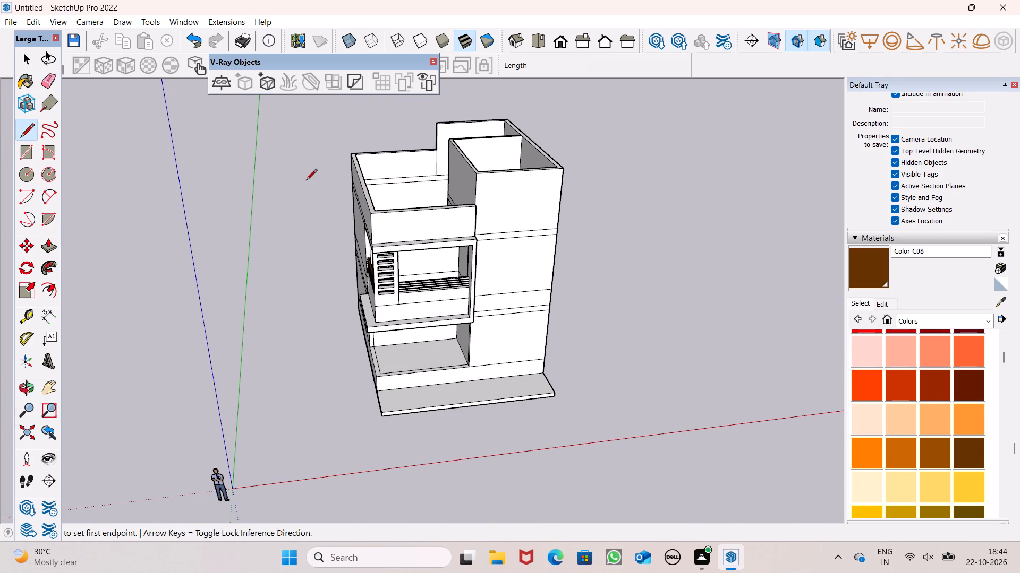
{"action": "scroll", "coordinate": [305, 181], "scroll_direction": "down", "scroll_amount": 1}
{"action": "scroll", "coordinate": [352, 192], "scroll_direction": "down", "scroll_amount": 2}
{"action": "middle_click_drag", "start_coordinate": [371, 245], "coordinate": [365, 260]}
{"action": "scroll", "coordinate": [364, 261], "scroll_direction": "up", "scroll_amount": 3}
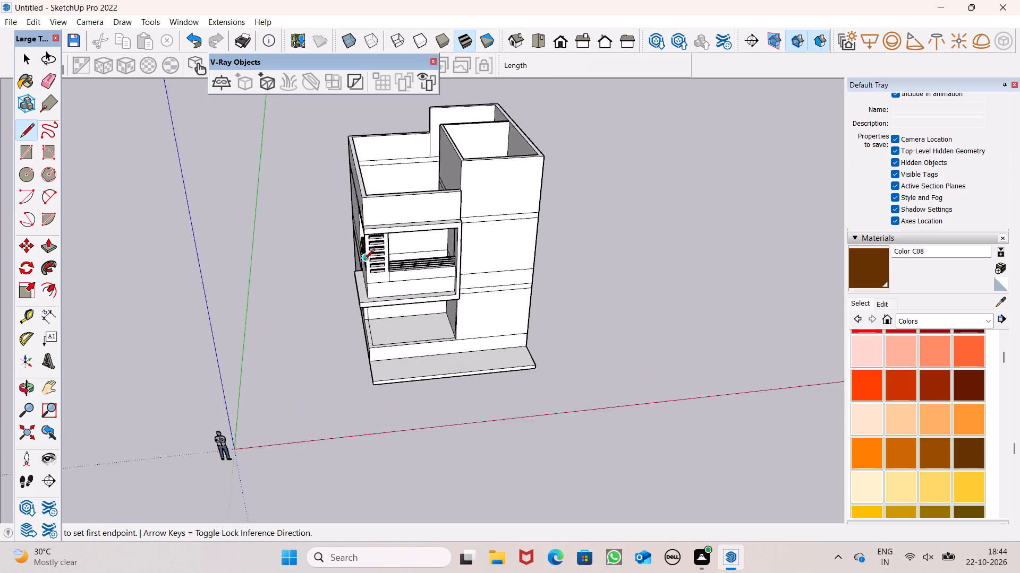
{"action": "scroll", "coordinate": [364, 261], "scroll_direction": "up", "scroll_amount": 2}
{"action": "middle_click_drag", "start_coordinate": [405, 256], "coordinate": [385, 209]}
{"action": "scroll", "coordinate": [388, 148], "scroll_direction": "up", "scroll_amount": 6}
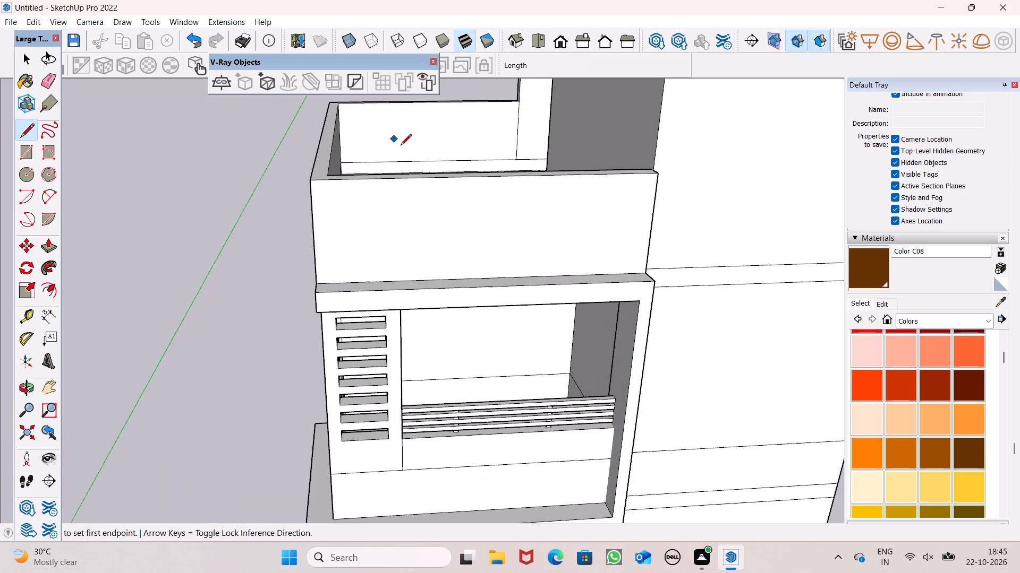
{"action": "scroll", "coordinate": [409, 203], "scroll_direction": "up", "scroll_amount": 1}
{"action": "middle_click_drag", "start_coordinate": [409, 204], "coordinate": [401, 222]}
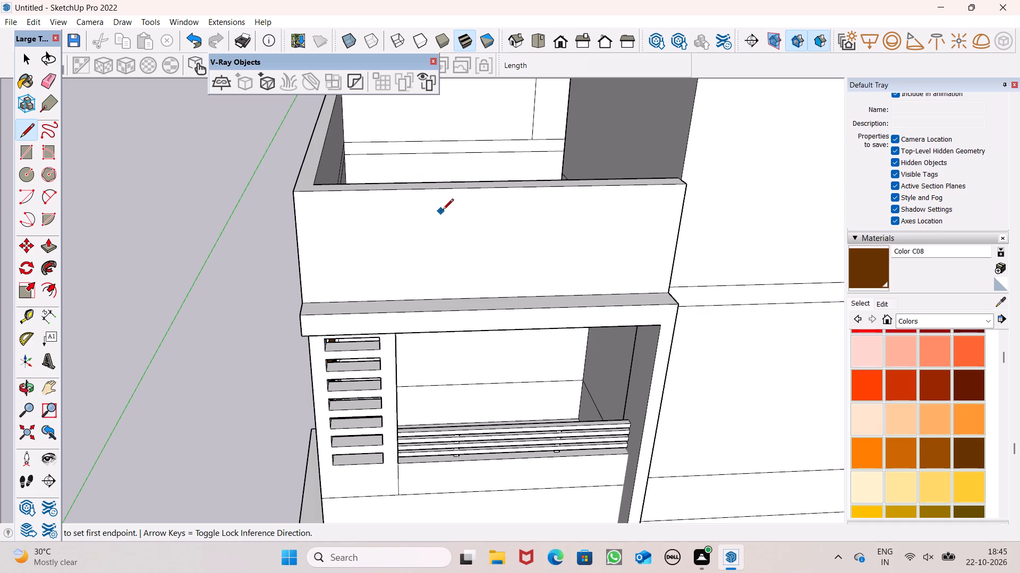
{"action": "middle_click_drag", "start_coordinate": [431, 210], "coordinate": [419, 180]}
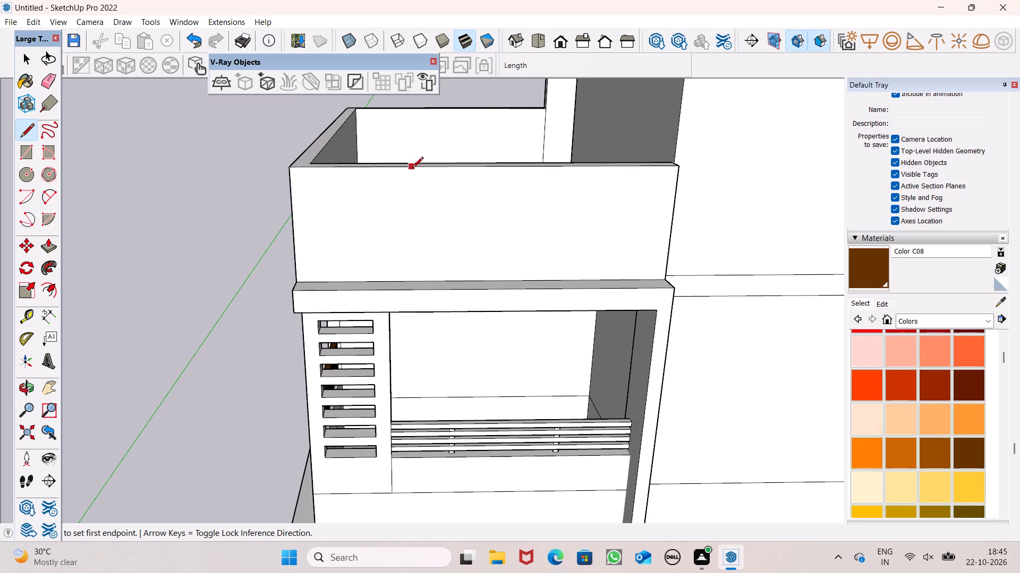
{"action": "left_click", "coordinate": [412, 169]}
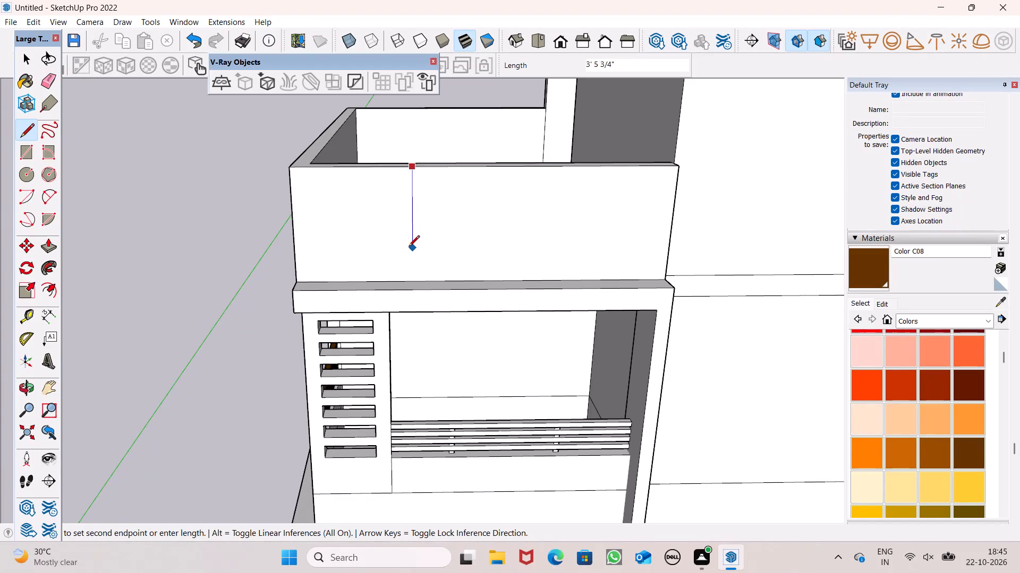
{"action": "scroll", "coordinate": [416, 248], "scroll_direction": "up", "scroll_amount": 1}
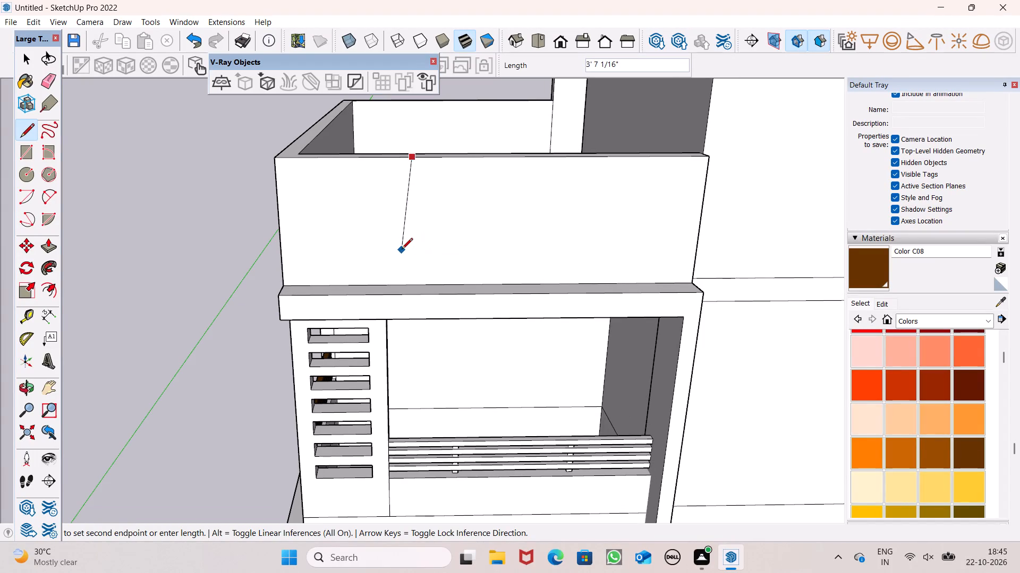
{"action": "left_click", "coordinate": [407, 242]}
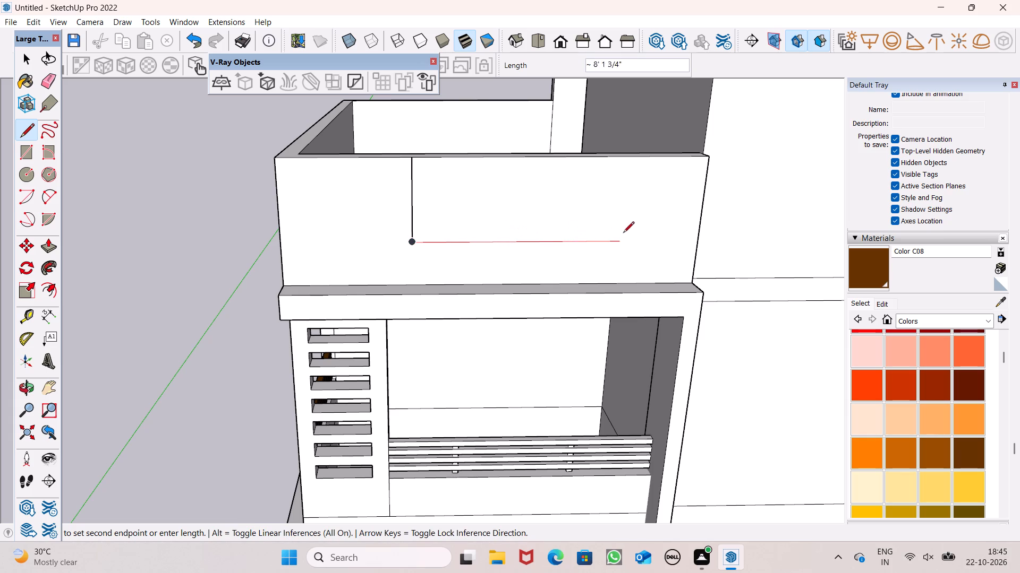
{"action": "scroll", "coordinate": [650, 238], "scroll_direction": "down", "scroll_amount": 3}
{"action": "middle_click_drag", "start_coordinate": [690, 245], "coordinate": [592, 260]}
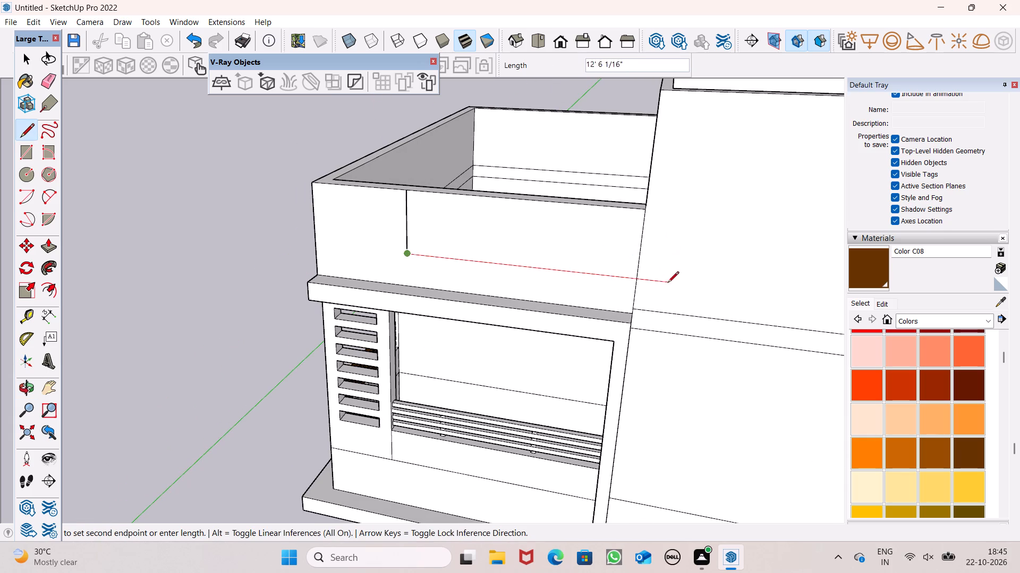
{"action": "middle_click_drag", "start_coordinate": [685, 287], "coordinate": [721, 278]}
{"action": "left_click", "coordinate": [734, 267]}
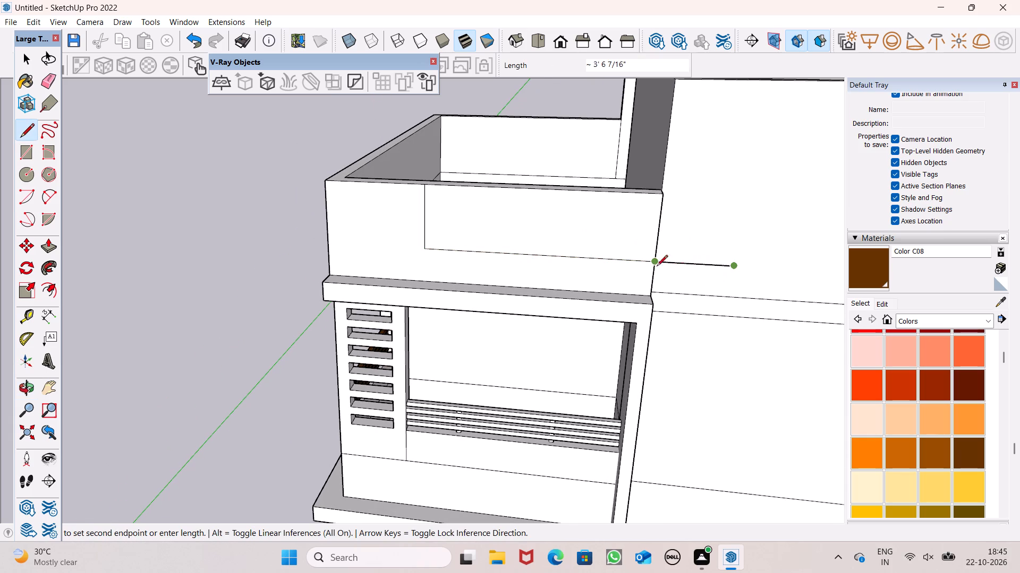
{"action": "key", "text": "space"}
Push the outlined panel and the remaining L-shaped face of the front parapet 6 15/16" inward.
{"action": "middle_click_drag", "start_coordinate": [665, 269], "coordinate": [444, 318]}
{"action": "scroll", "coordinate": [559, 324], "scroll_direction": "up", "scroll_amount": 1}
{"action": "scroll", "coordinate": [447, 321], "scroll_direction": "up", "scroll_amount": 5}
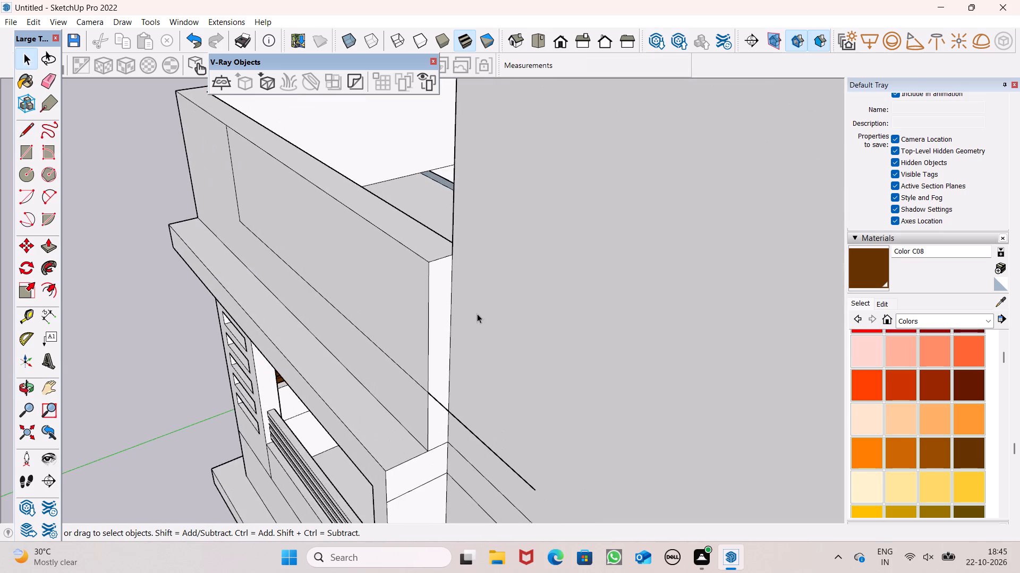
{"action": "scroll", "coordinate": [520, 299], "scroll_direction": "down", "scroll_amount": 8}
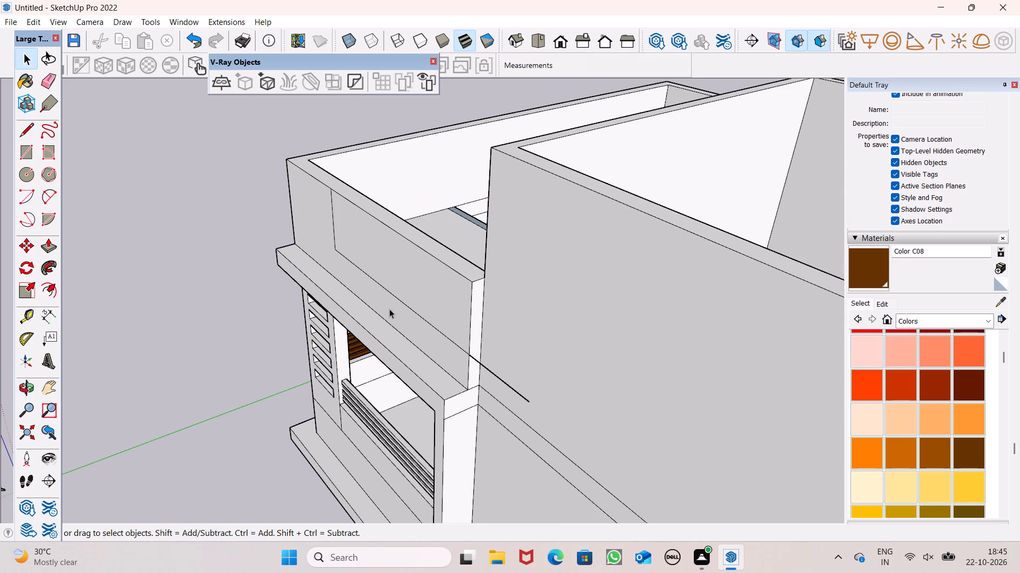
{"action": "left_click", "coordinate": [42, 251]}
{"action": "left_click_drag", "start_coordinate": [413, 280], "coordinate": [507, 324]}
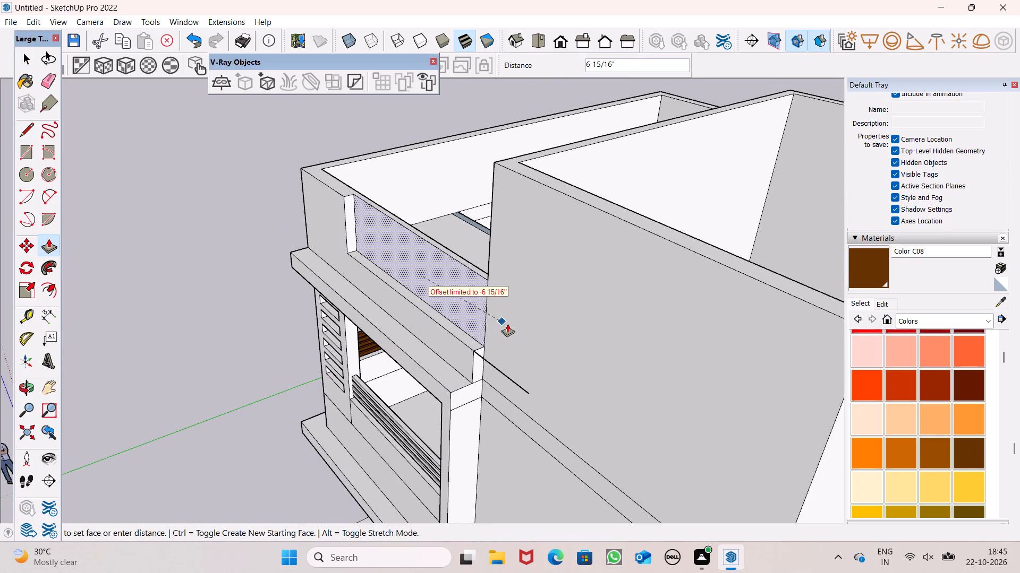
{"action": "left_click_drag", "start_coordinate": [507, 324], "coordinate": [512, 326]}
{"action": "left_click_drag", "start_coordinate": [441, 342], "coordinate": [516, 355]}
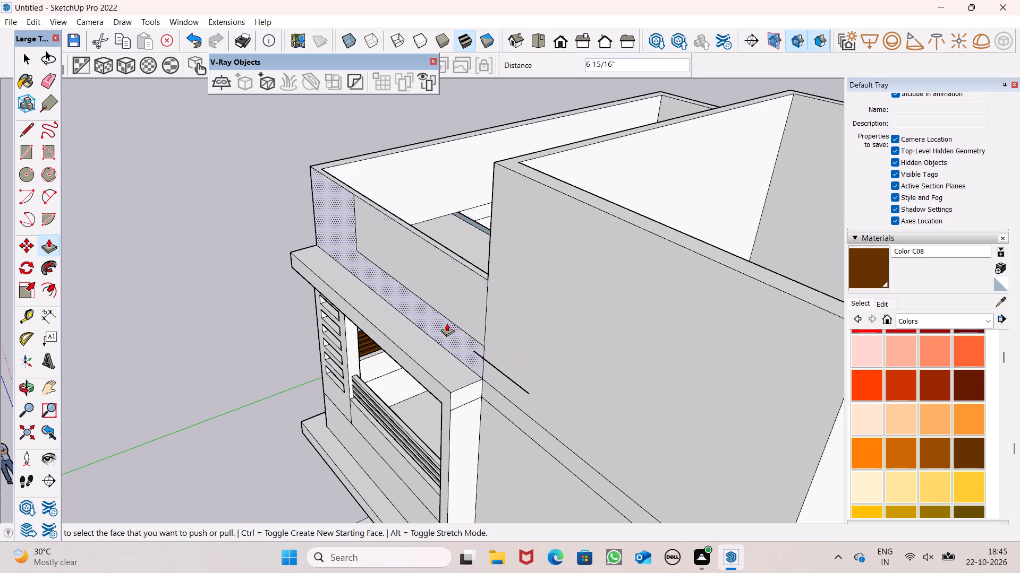
Pull the front parapet's inner face inward over the roof slab to thicken the wall.
{"action": "middle_click_drag", "start_coordinate": [465, 324], "coordinate": [904, 409]}
{"action": "middle_click_drag", "start_coordinate": [522, 325], "coordinate": [1019, 334]}
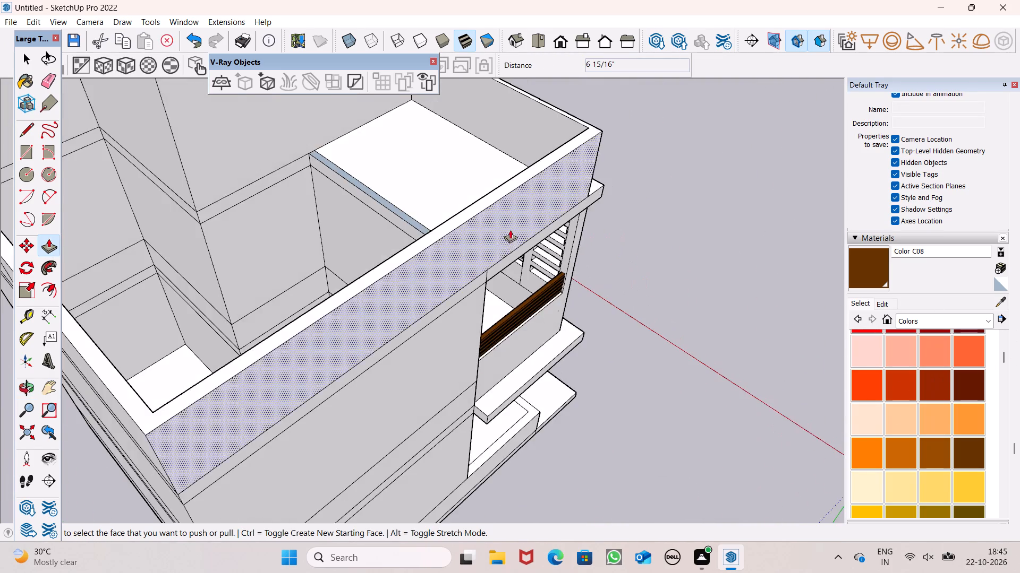
{"action": "scroll", "coordinate": [507, 238], "scroll_direction": "down", "scroll_amount": 4}
{"action": "scroll", "coordinate": [426, 82], "scroll_direction": "up", "scroll_amount": 6}
{"action": "scroll", "coordinate": [503, 109], "scroll_direction": "up", "scroll_amount": 7}
{"action": "left_click_drag", "start_coordinate": [462, 177], "coordinate": [446, 206]}
Erase the stray horizontal line segment on the taller wall beside the front parapet.
{"action": "scroll", "coordinate": [579, 177], "scroll_direction": "down", "scroll_amount": 6}
{"action": "middle_click_drag", "start_coordinate": [581, 268], "coordinate": [156, 274]}
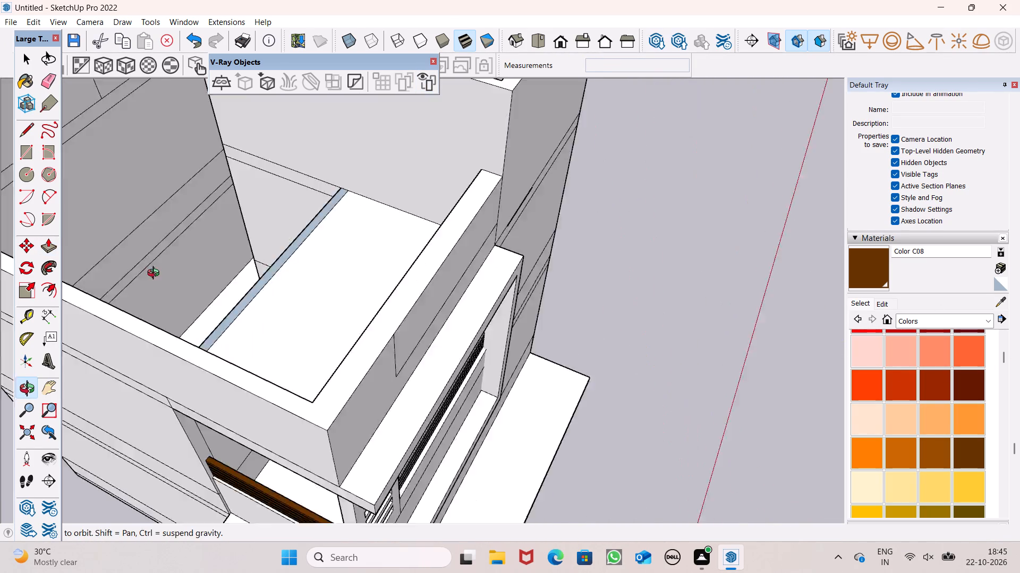
{"action": "middle_click_drag", "start_coordinate": [156, 274], "coordinate": [100, 266]}
{"action": "scroll", "coordinate": [609, 235], "scroll_direction": "down", "scroll_amount": 2}
{"action": "middle_click_drag", "start_coordinate": [633, 278], "coordinate": [522, 283]}
{"action": "key", "text": "space"}
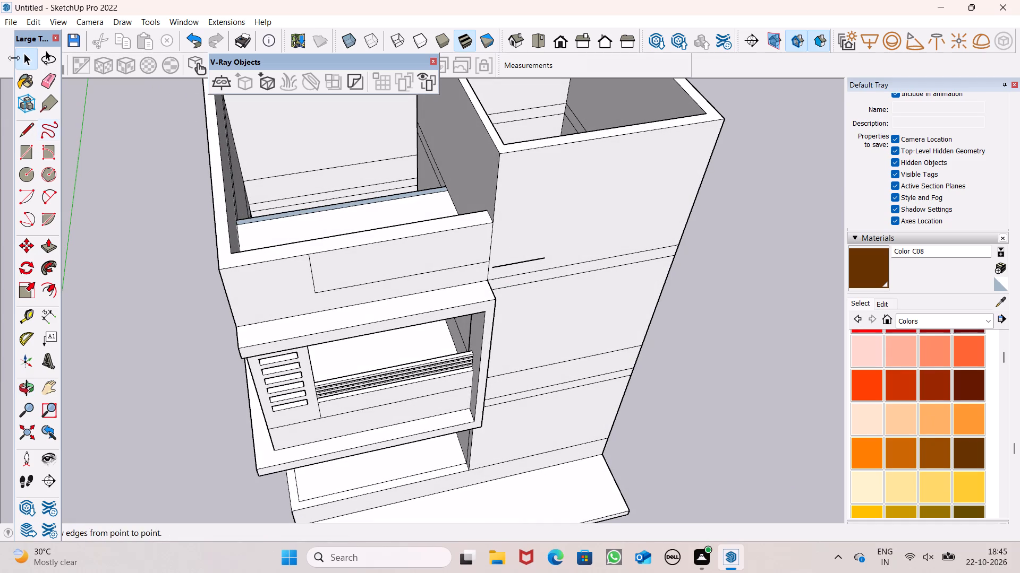
{"action": "left_click", "coordinate": [51, 78]}
{"action": "scroll", "coordinate": [568, 289], "scroll_direction": "up", "scroll_amount": 5}
{"action": "left_click_drag", "start_coordinate": [496, 251], "coordinate": [495, 267]}
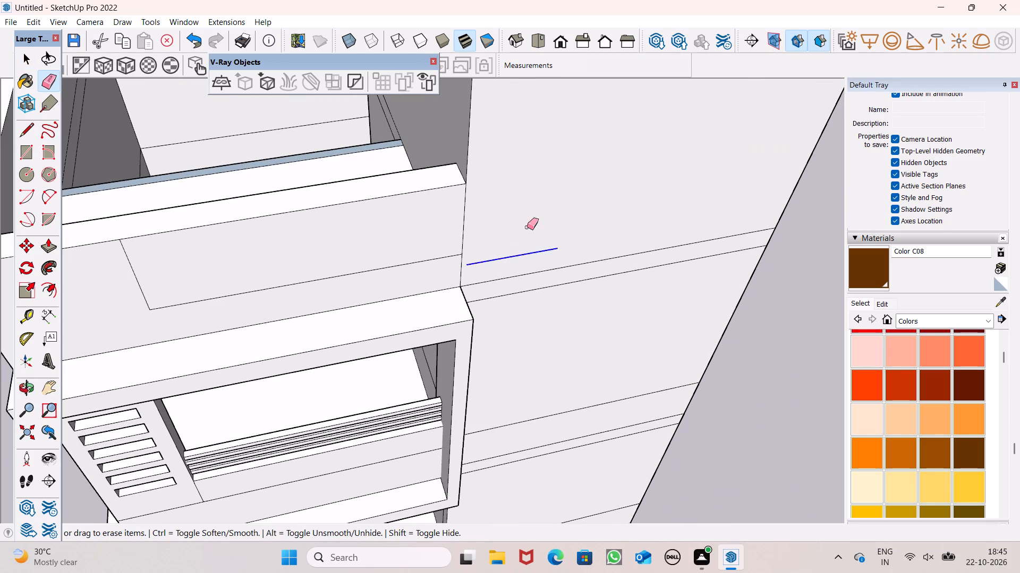
{"action": "scroll", "coordinate": [579, 196], "scroll_direction": "down", "scroll_amount": 3}
{"action": "middle_click_drag", "start_coordinate": [583, 236], "coordinate": [443, 186]}
{"action": "scroll", "coordinate": [443, 186], "scroll_direction": "up", "scroll_amount": 1}
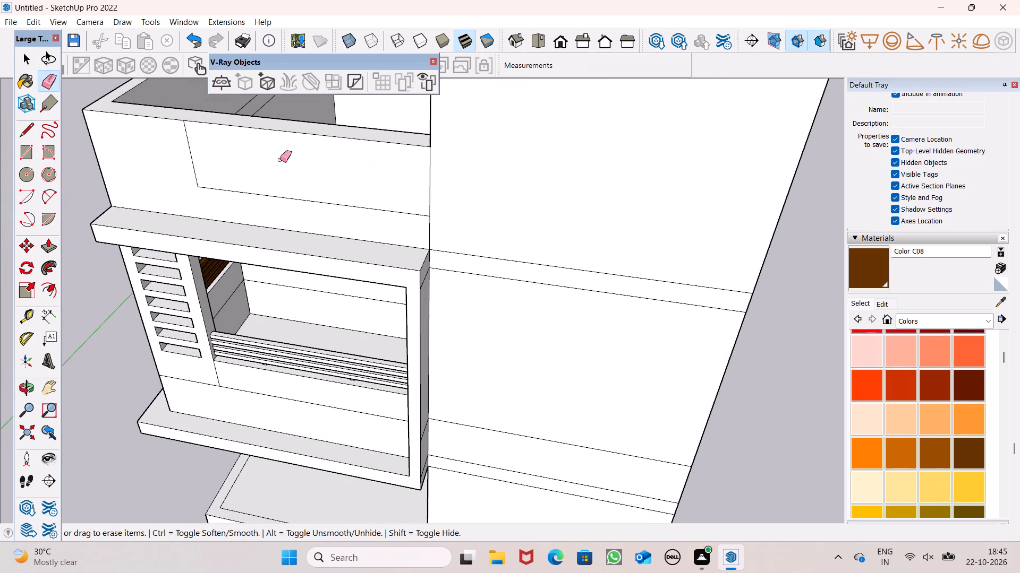
Extend the parapet panel's lower line about 2' onto the taller wall, and draw a line about 26' 9" down to the wall's base.
{"action": "left_click", "coordinate": [29, 133]}
{"action": "scroll", "coordinate": [416, 229], "scroll_direction": "down", "scroll_amount": 2}
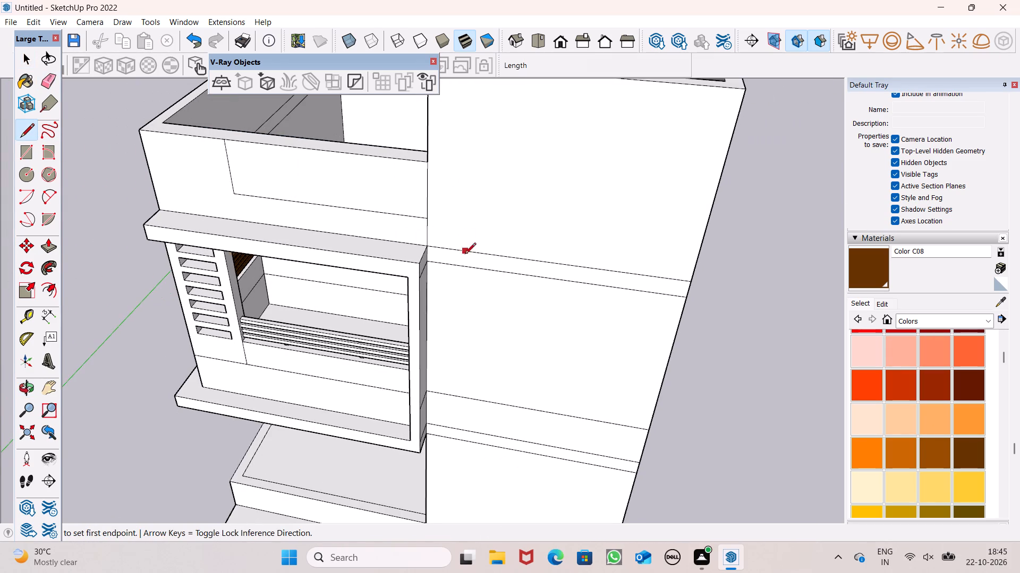
{"action": "middle_click_drag", "start_coordinate": [465, 255], "coordinate": [475, 213]}
{"action": "scroll", "coordinate": [408, 184], "scroll_direction": "up", "scroll_amount": 4}
{"action": "left_click_drag", "start_coordinate": [439, 189], "coordinate": [458, 192]}
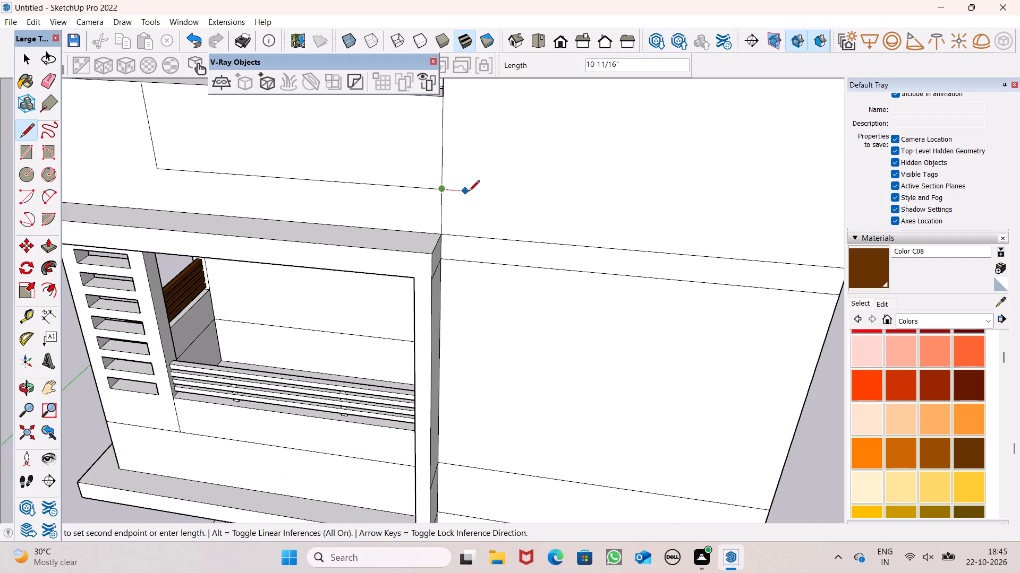
{"action": "scroll", "coordinate": [498, 191], "scroll_direction": "down", "scroll_amount": 4}
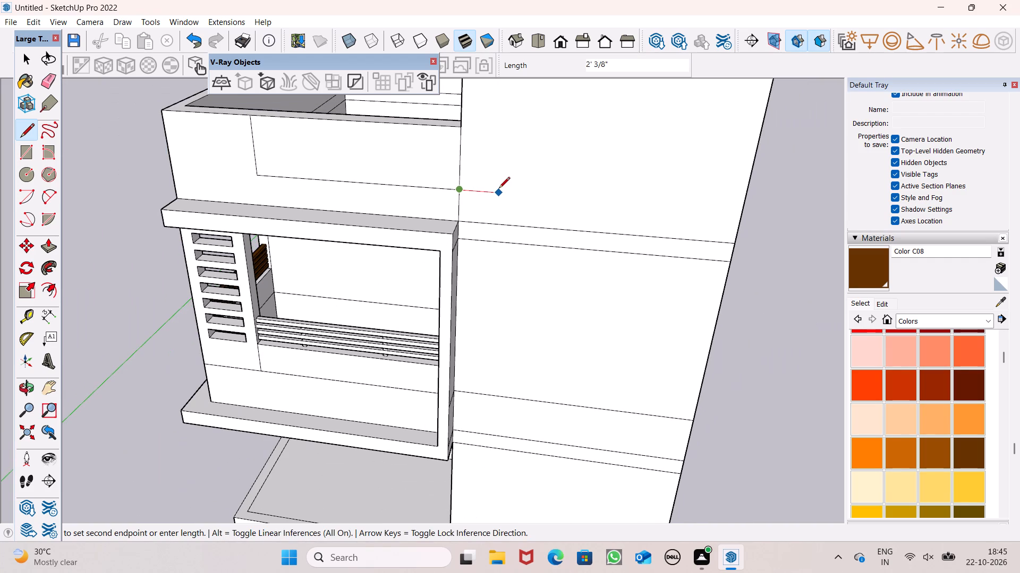
{"action": "left_click", "coordinate": [499, 189]}
{"action": "scroll", "coordinate": [501, 185], "scroll_direction": "down", "scroll_amount": 6}
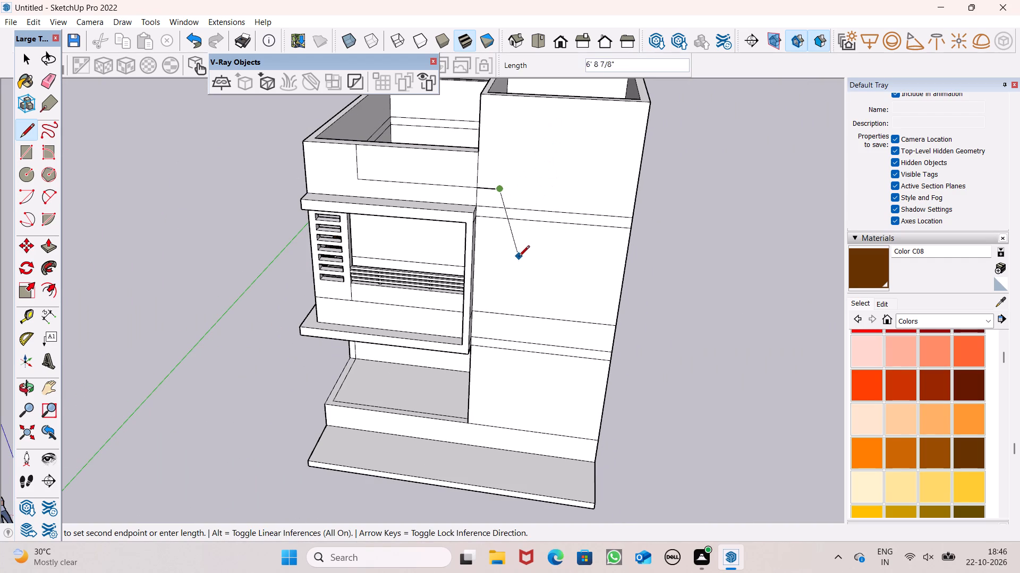
{"action": "left_click", "coordinate": [482, 427]}
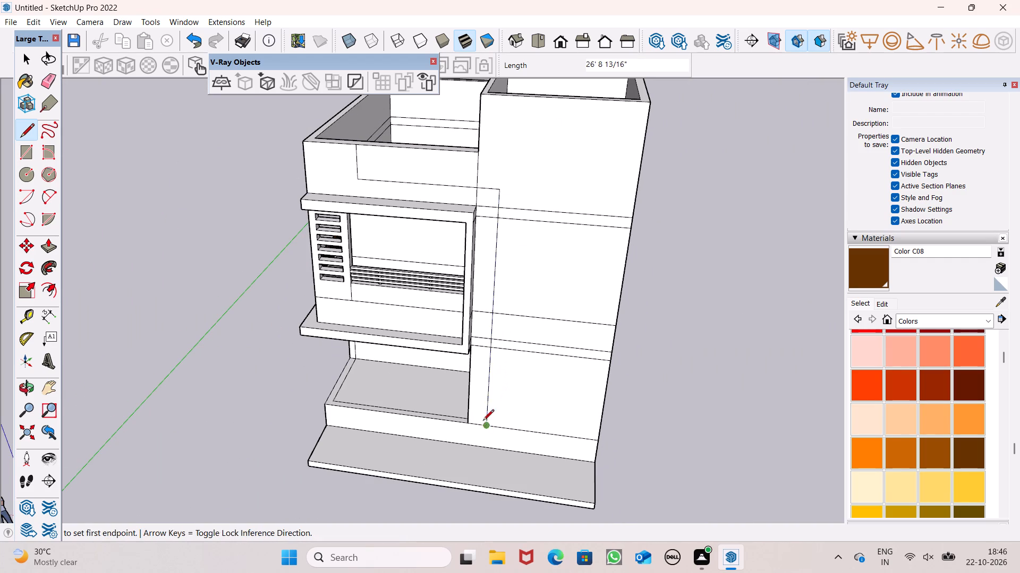
{"action": "key", "text": "space"}
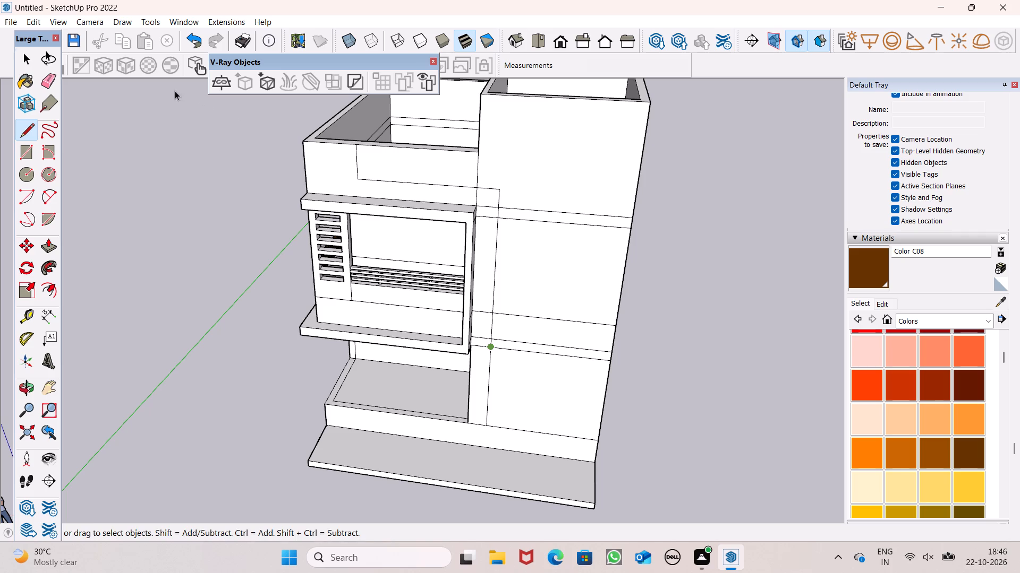
Erase the two upper horizontal lines between the balcony frame and the new vertical line, and the matching line on the frame's side.
{"action": "left_click", "coordinate": [56, 77]}
{"action": "scroll", "coordinate": [429, 230], "scroll_direction": "up", "scroll_amount": 5}
{"action": "scroll", "coordinate": [509, 211], "scroll_direction": "up", "scroll_amount": 5}
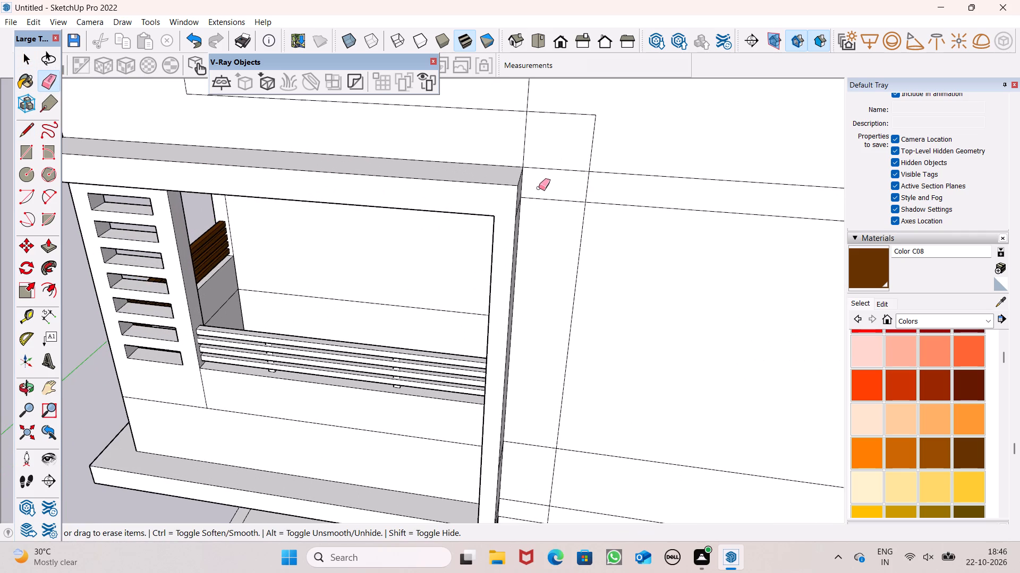
{"action": "left_click_drag", "start_coordinate": [541, 164], "coordinate": [544, 196]}
{"action": "middle_click_drag", "start_coordinate": [549, 225], "coordinate": [427, 223]}
{"action": "scroll", "coordinate": [428, 226], "scroll_direction": "up", "scroll_amount": 1}
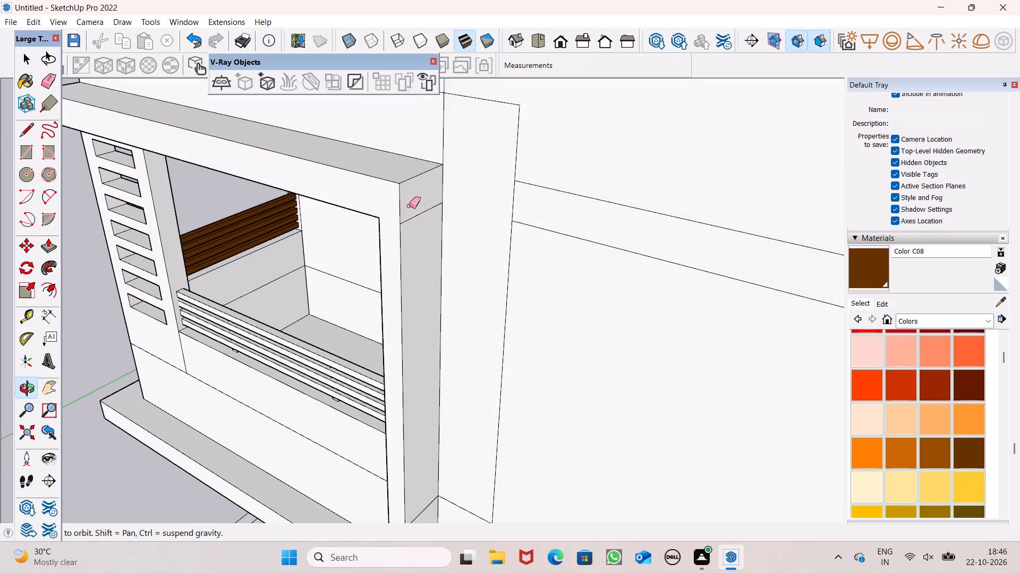
{"action": "left_click_drag", "start_coordinate": [409, 206], "coordinate": [415, 229]}
{"action": "scroll", "coordinate": [453, 168], "scroll_direction": "down", "scroll_amount": 5}
Erase the lower floor lines crossing the strip beside the balcony frame, and the upper of the remaining lines on the frame's side.
{"action": "middle_click_drag", "start_coordinate": [461, 199], "coordinate": [542, 181]}
{"action": "scroll", "coordinate": [530, 247], "scroll_direction": "up", "scroll_amount": 4}
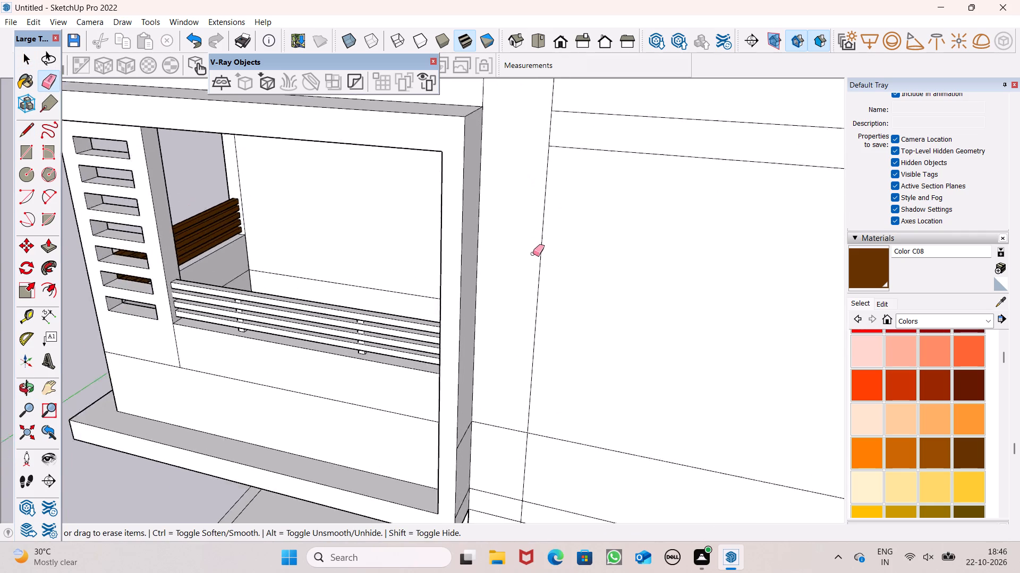
{"action": "scroll", "coordinate": [533, 254], "scroll_direction": "up", "scroll_amount": 2}
{"action": "scroll", "coordinate": [457, 331], "scroll_direction": "down", "scroll_amount": 4}
{"action": "middle_click_drag", "start_coordinate": [482, 423], "coordinate": [459, 381]}
{"action": "scroll", "coordinate": [431, 424], "scroll_direction": "up", "scroll_amount": 4}
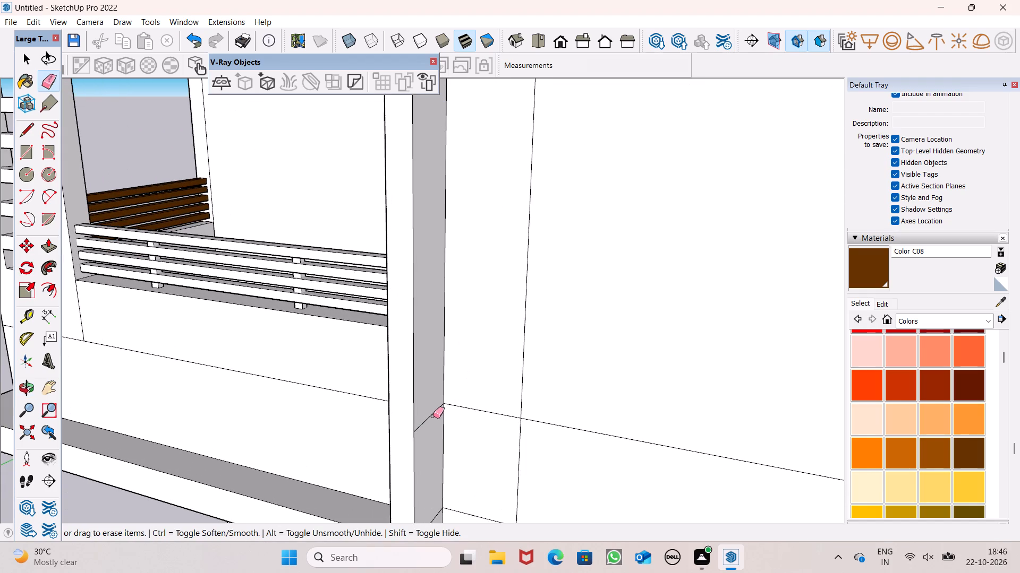
{"action": "left_click_drag", "start_coordinate": [433, 416], "coordinate": [433, 421]}
{"action": "left_click_drag", "start_coordinate": [487, 396], "coordinate": [484, 414]}
{"action": "scroll", "coordinate": [519, 304], "scroll_direction": "down", "scroll_amount": 6}
{"action": "scroll", "coordinate": [573, 277], "scroll_direction": "down", "scroll_amount": 2}
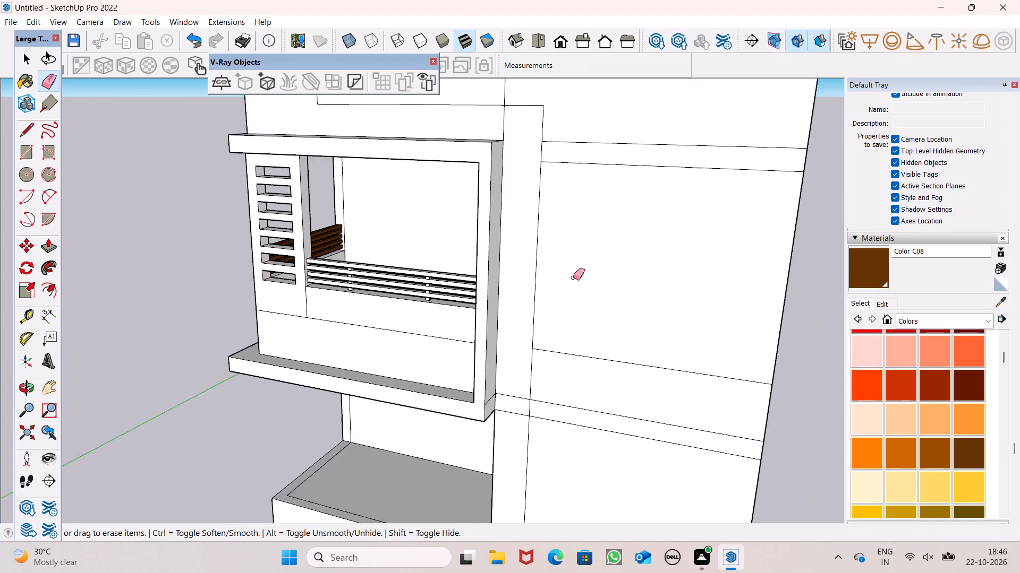
{"action": "scroll", "coordinate": [573, 277], "scroll_direction": "down", "scroll_amount": 6}
{"action": "scroll", "coordinate": [562, 369], "scroll_direction": "up", "scroll_amount": 2}
{"action": "middle_click_drag", "start_coordinate": [623, 367], "coordinate": [642, 368]}
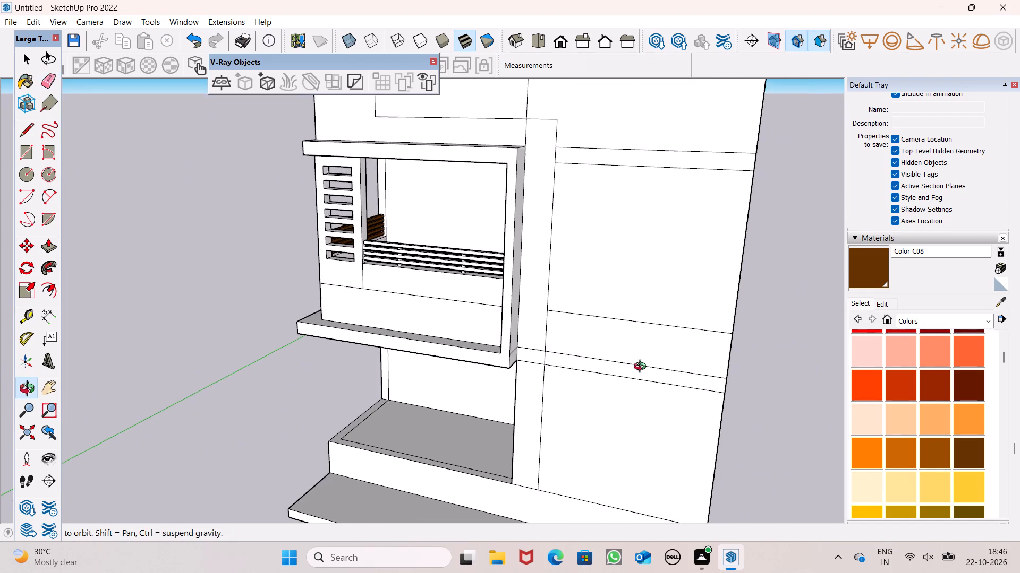
{"action": "middle_click_drag", "start_coordinate": [642, 368], "coordinate": [696, 362]}
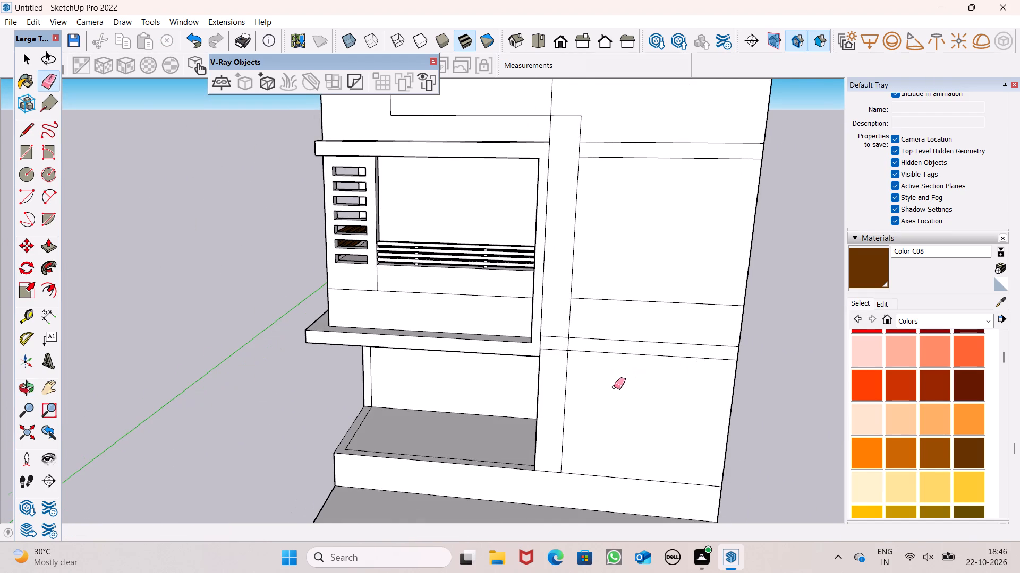
{"action": "scroll", "coordinate": [613, 387], "scroll_direction": "up", "scroll_amount": 3}
{"action": "left_click_drag", "start_coordinate": [529, 315], "coordinate": [531, 355]}
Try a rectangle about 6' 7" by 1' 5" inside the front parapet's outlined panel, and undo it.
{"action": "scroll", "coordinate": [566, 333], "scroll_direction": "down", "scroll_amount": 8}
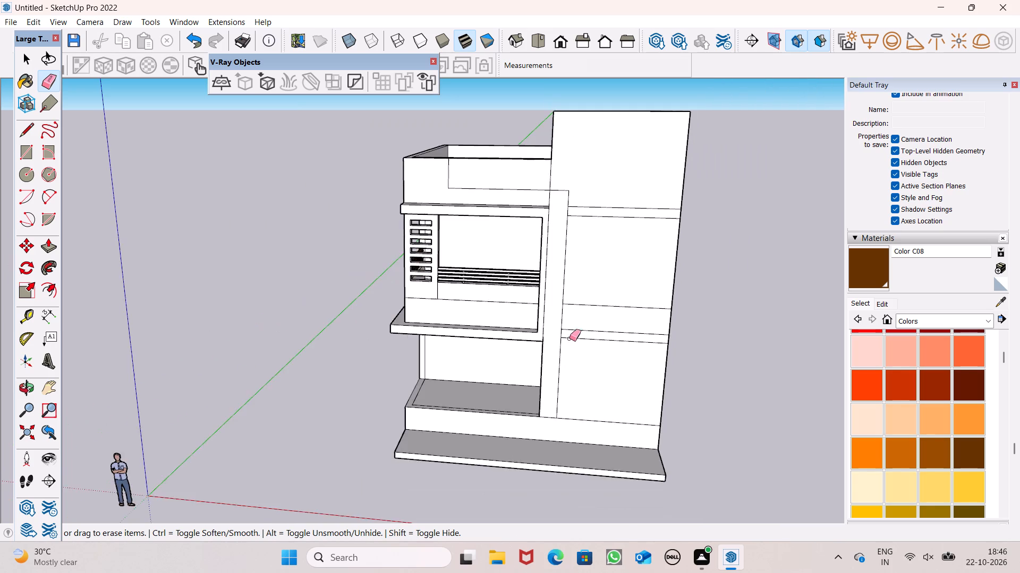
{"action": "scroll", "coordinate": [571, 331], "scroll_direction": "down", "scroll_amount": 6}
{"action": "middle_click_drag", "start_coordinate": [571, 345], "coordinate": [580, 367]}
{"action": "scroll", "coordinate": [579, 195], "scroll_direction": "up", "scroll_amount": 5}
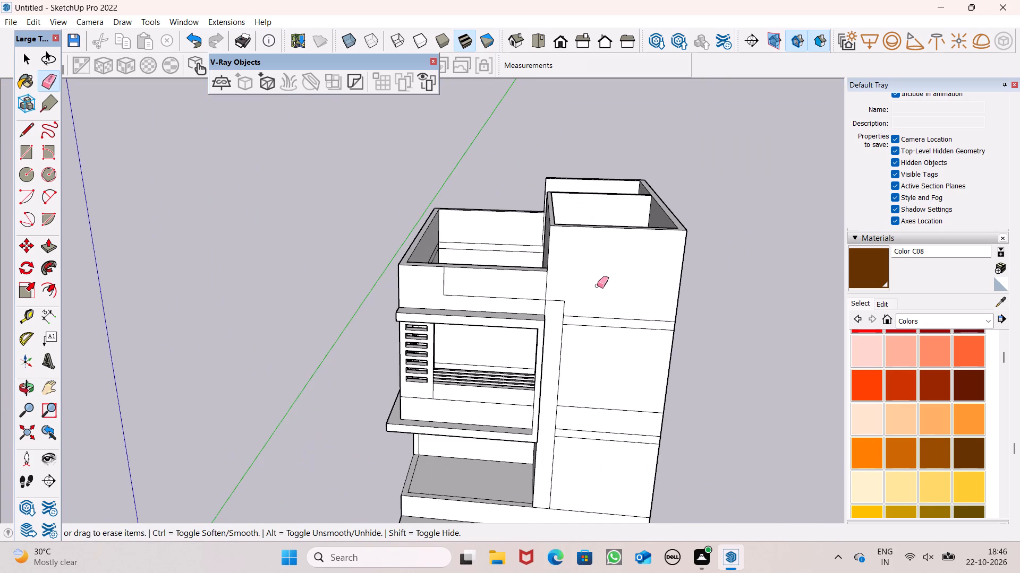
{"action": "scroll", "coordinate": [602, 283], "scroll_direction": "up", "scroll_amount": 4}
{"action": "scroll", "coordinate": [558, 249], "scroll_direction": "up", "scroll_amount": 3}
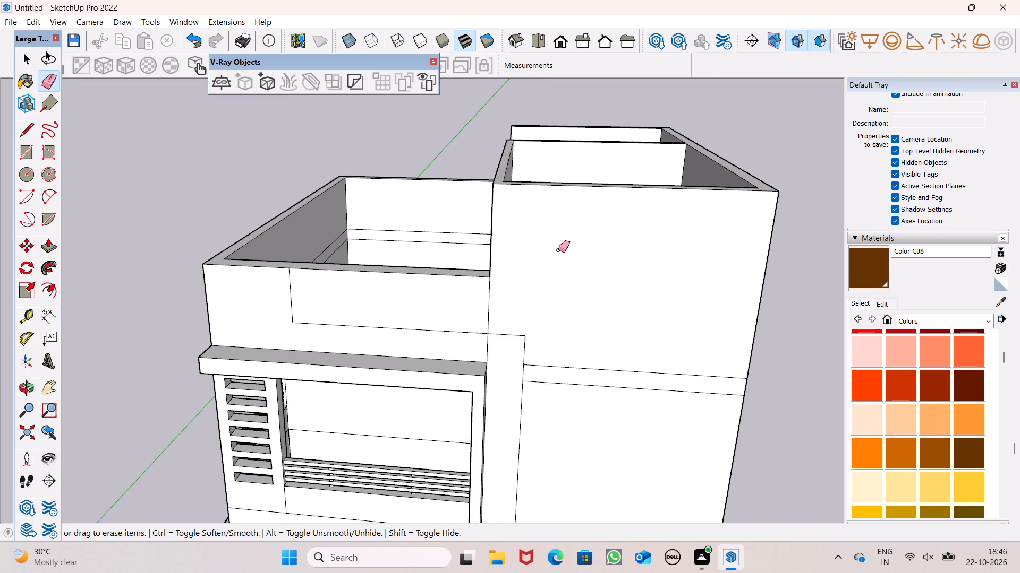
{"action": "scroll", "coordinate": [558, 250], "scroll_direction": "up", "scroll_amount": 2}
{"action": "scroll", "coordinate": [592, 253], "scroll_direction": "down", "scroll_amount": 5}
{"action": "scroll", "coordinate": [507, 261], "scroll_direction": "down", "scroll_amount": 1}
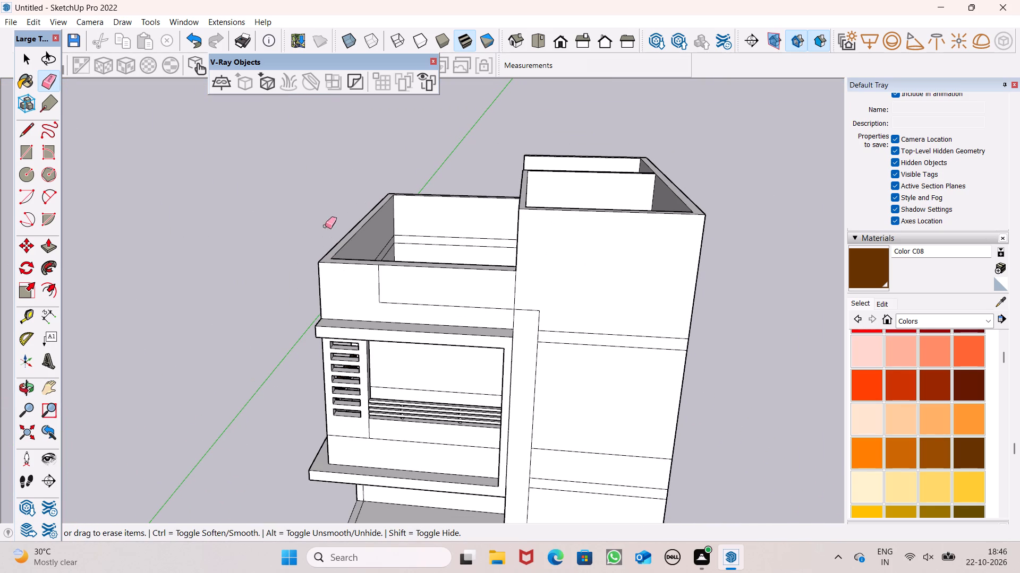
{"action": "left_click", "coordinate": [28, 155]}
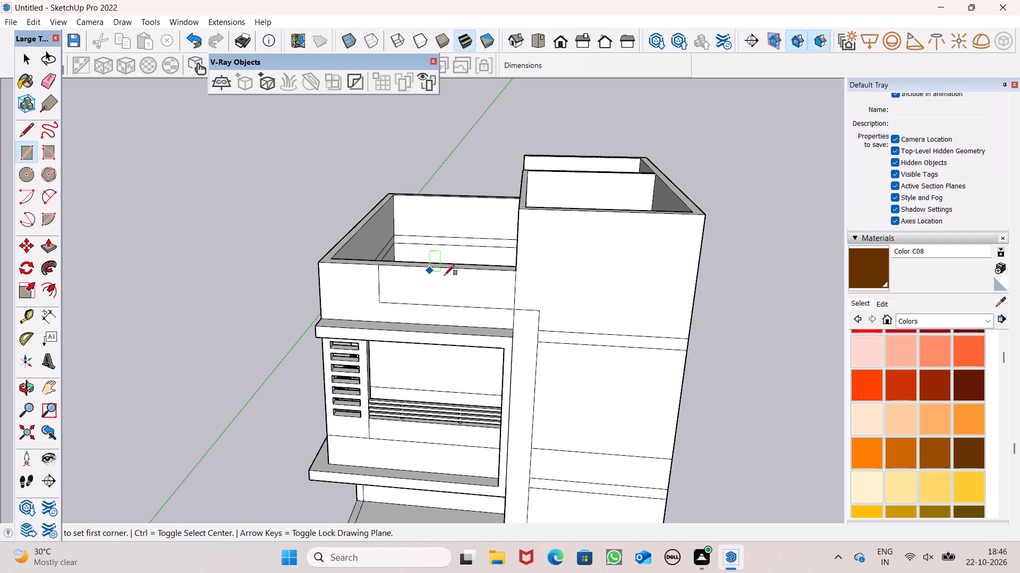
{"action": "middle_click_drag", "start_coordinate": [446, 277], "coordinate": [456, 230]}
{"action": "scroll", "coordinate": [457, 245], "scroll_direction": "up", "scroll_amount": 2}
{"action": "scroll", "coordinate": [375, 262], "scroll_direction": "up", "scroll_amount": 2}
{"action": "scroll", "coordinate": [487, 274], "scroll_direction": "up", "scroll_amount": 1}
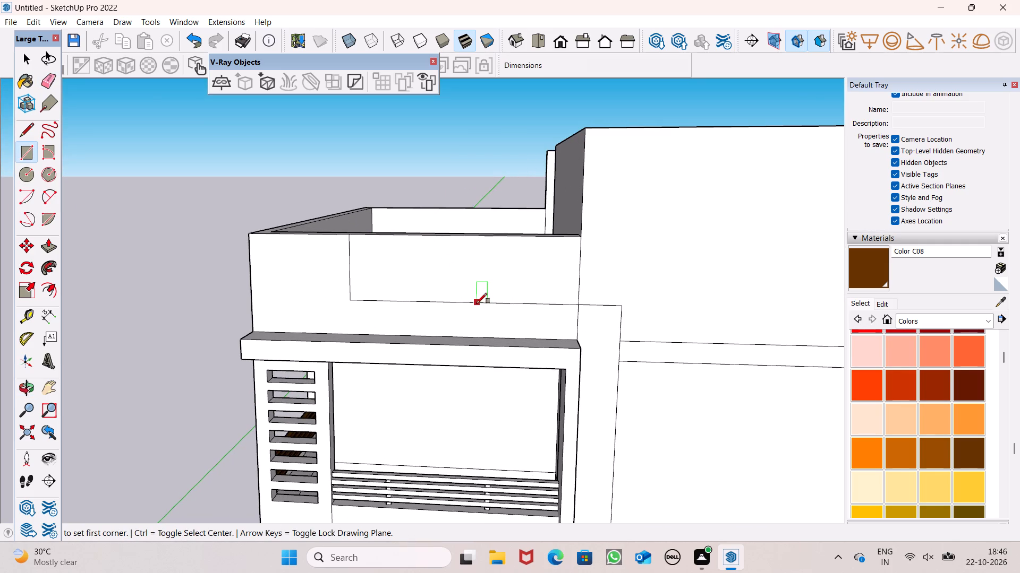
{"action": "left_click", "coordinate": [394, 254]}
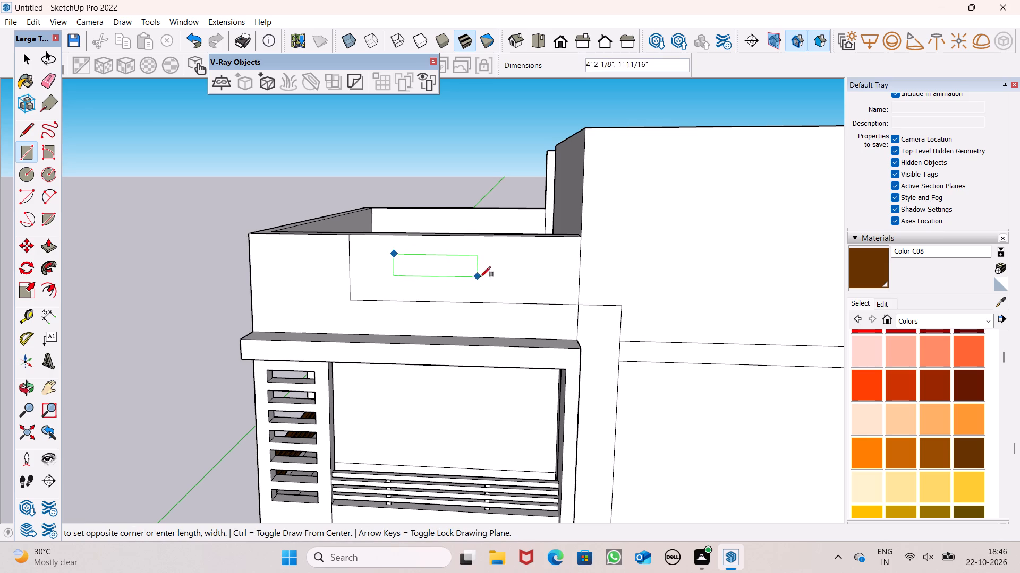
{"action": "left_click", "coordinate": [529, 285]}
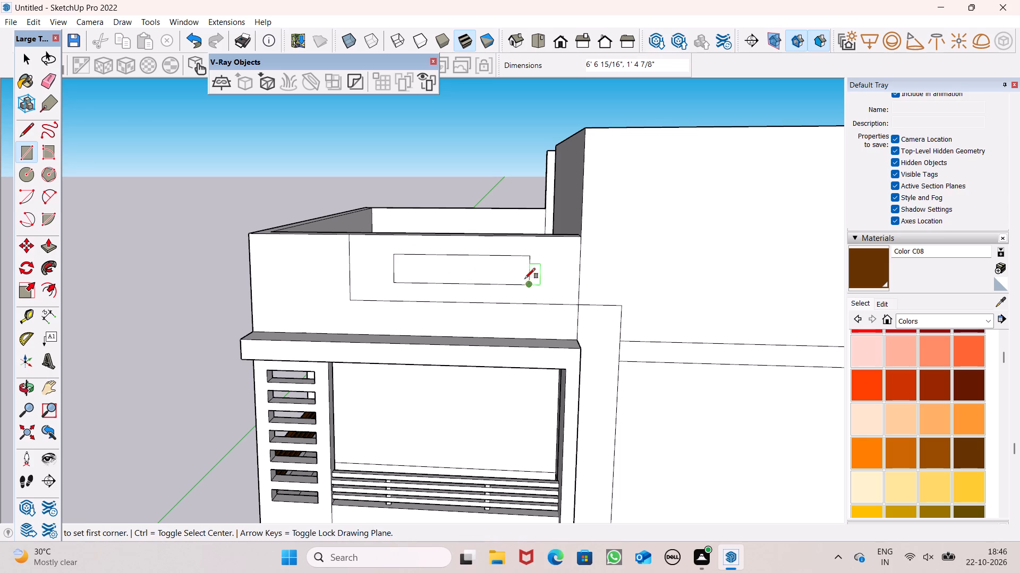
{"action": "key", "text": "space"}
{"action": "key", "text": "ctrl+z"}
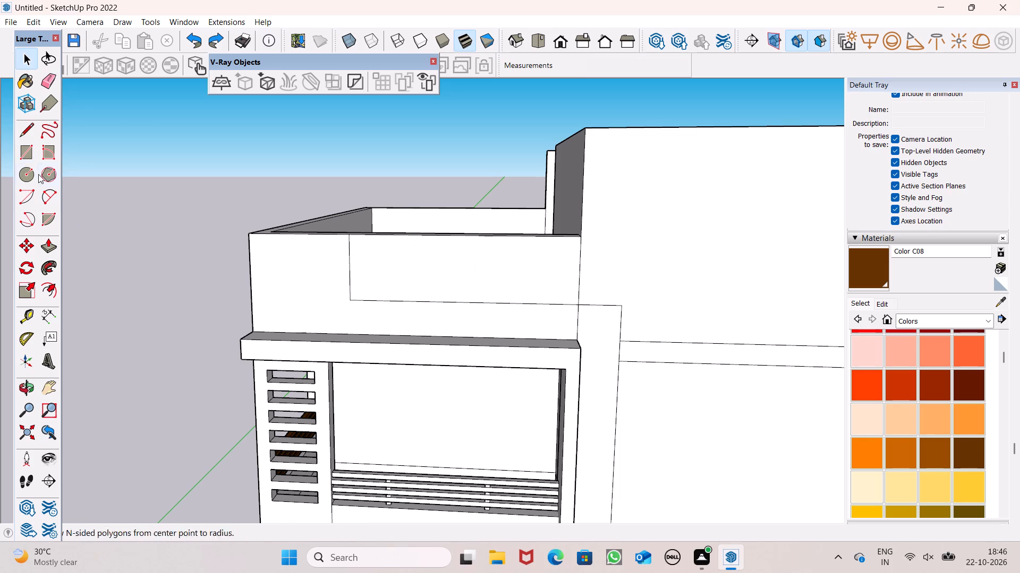
Draw a rectangle about 8' 1" by 1' 5" inside the front parapet's outlined panel.
{"action": "left_click", "coordinate": [23, 150]}
{"action": "scroll", "coordinate": [428, 256], "scroll_direction": "up", "scroll_amount": 2}
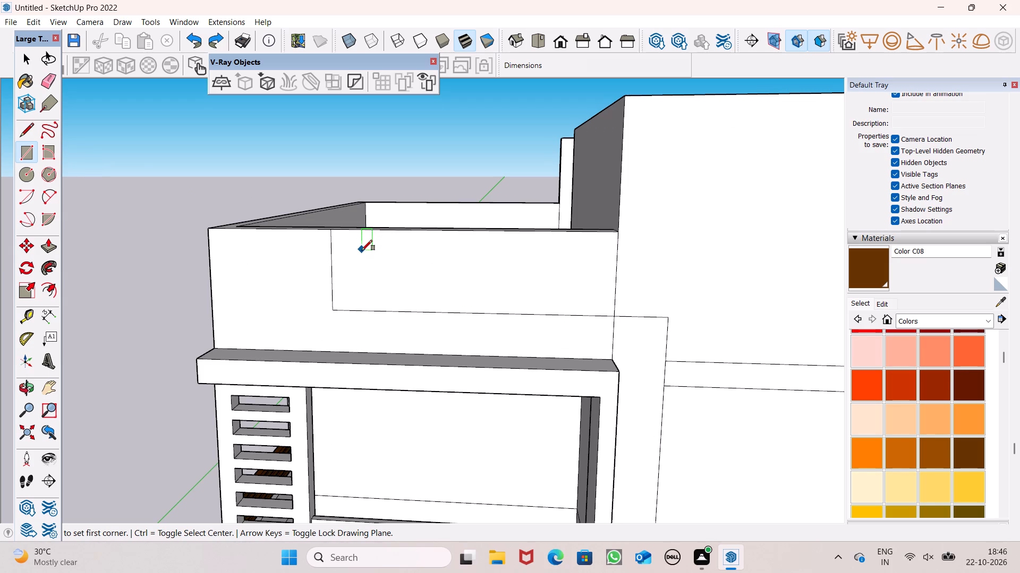
{"action": "left_click", "coordinate": [362, 250]}
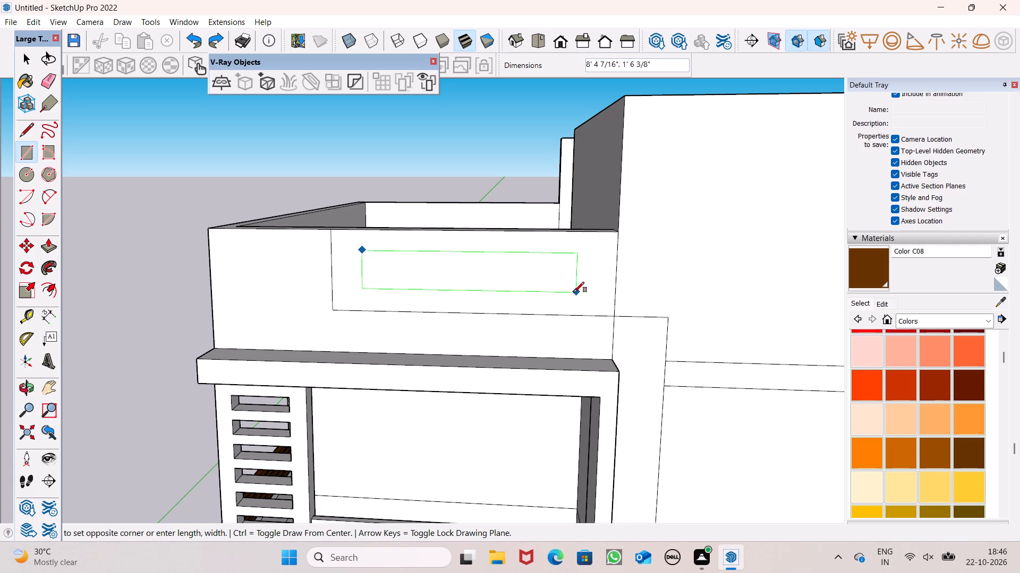
{"action": "left_click", "coordinate": [567, 290]}
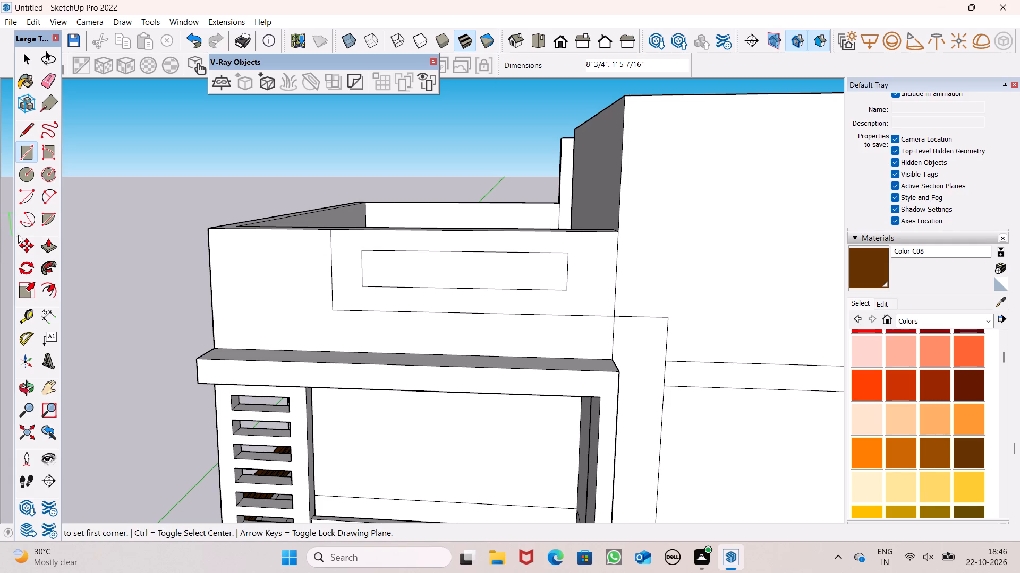
Push the rectangle 1' 1 15/16" through the front parapet to cut an elongated opening.
{"action": "left_click", "coordinate": [53, 245]}
{"action": "left_click_drag", "start_coordinate": [399, 274], "coordinate": [407, 269]}
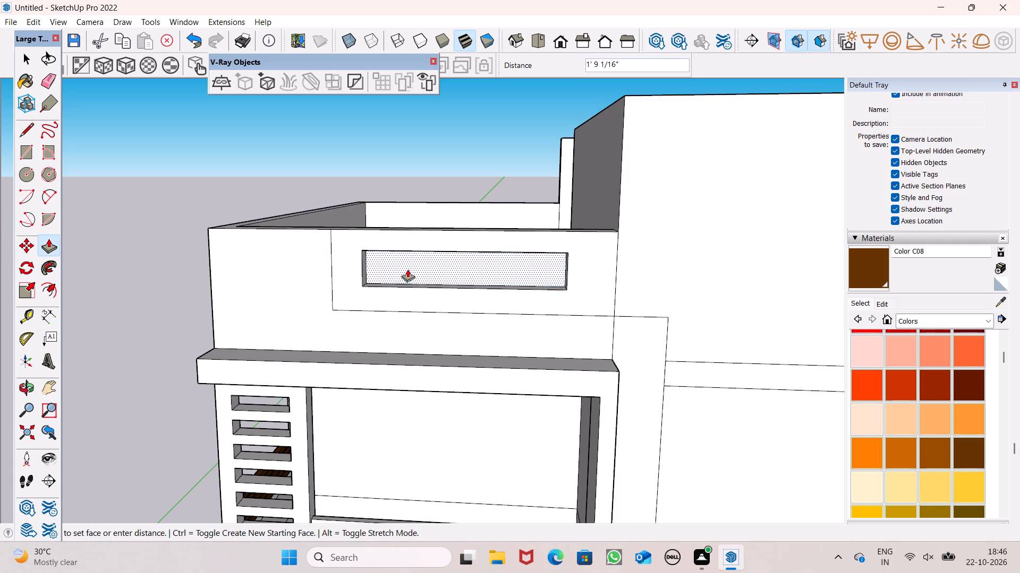
{"action": "left_click_drag", "start_coordinate": [407, 269], "coordinate": [446, 264]}
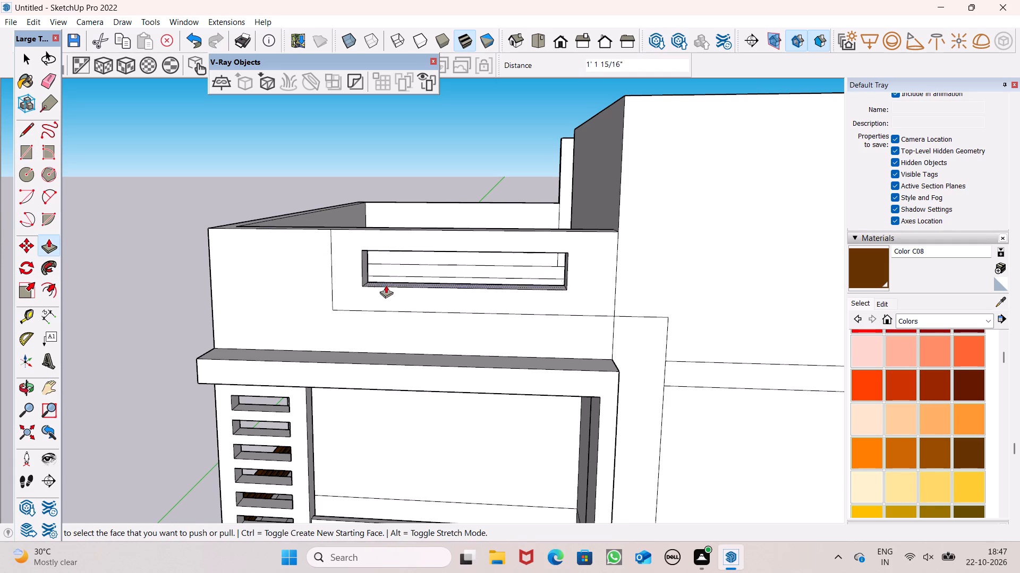
{"action": "scroll", "coordinate": [387, 288], "scroll_direction": "down", "scroll_amount": 4}
{"action": "middle_click_drag", "start_coordinate": [496, 305], "coordinate": [492, 289]}
{"action": "key", "text": "space"}
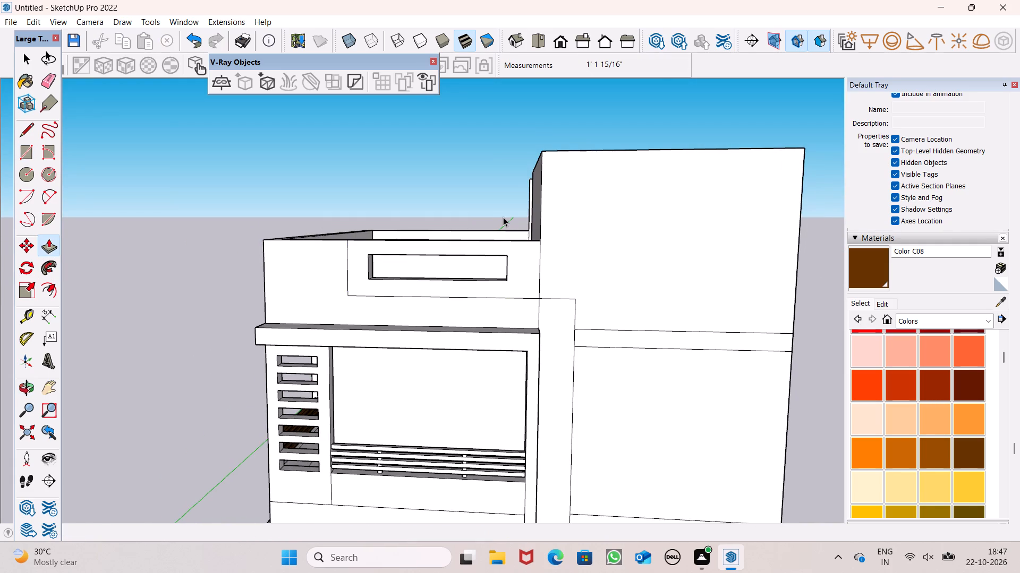
Draw a circle of about 1 15/16" radius on the end face inside the front parapet's elongated opening.
{"action": "scroll", "coordinate": [502, 226], "scroll_direction": "down", "scroll_amount": 3}
{"action": "middle_click_drag", "start_coordinate": [478, 291], "coordinate": [314, 324]}
{"action": "scroll", "coordinate": [371, 280], "scroll_direction": "up", "scroll_amount": 11}
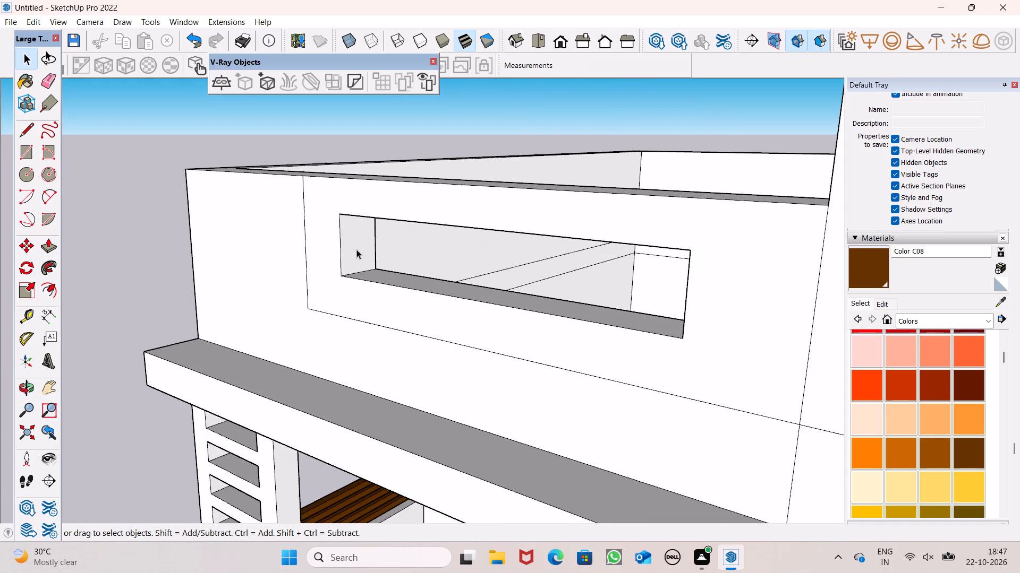
{"action": "scroll", "coordinate": [356, 249], "scroll_direction": "up", "scroll_amount": 1}
{"action": "middle_click_drag", "start_coordinate": [356, 254], "coordinate": [352, 225]}
{"action": "scroll", "coordinate": [352, 225], "scroll_direction": "up", "scroll_amount": 4}
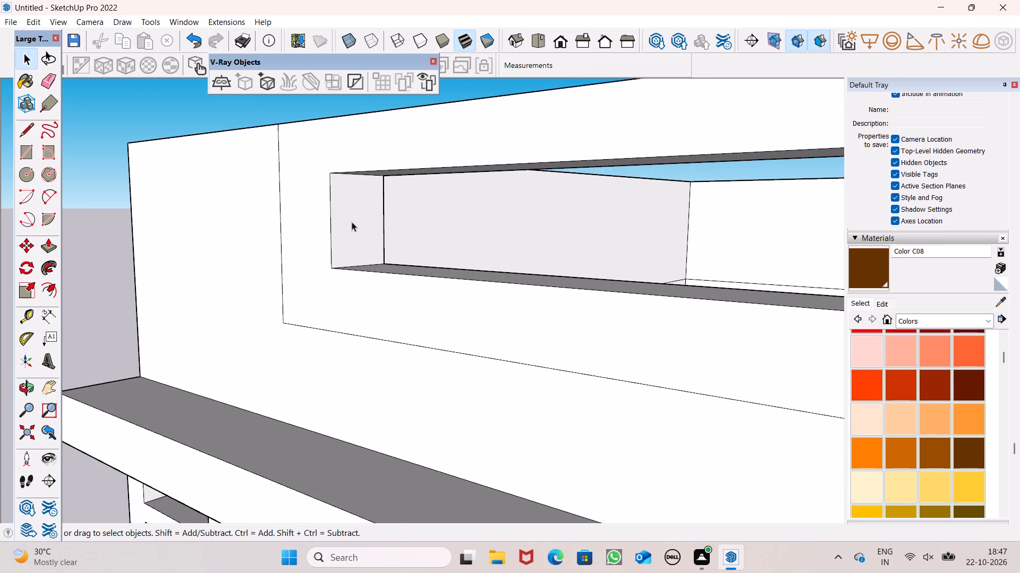
{"action": "scroll", "coordinate": [352, 222], "scroll_direction": "down", "scroll_amount": 1}
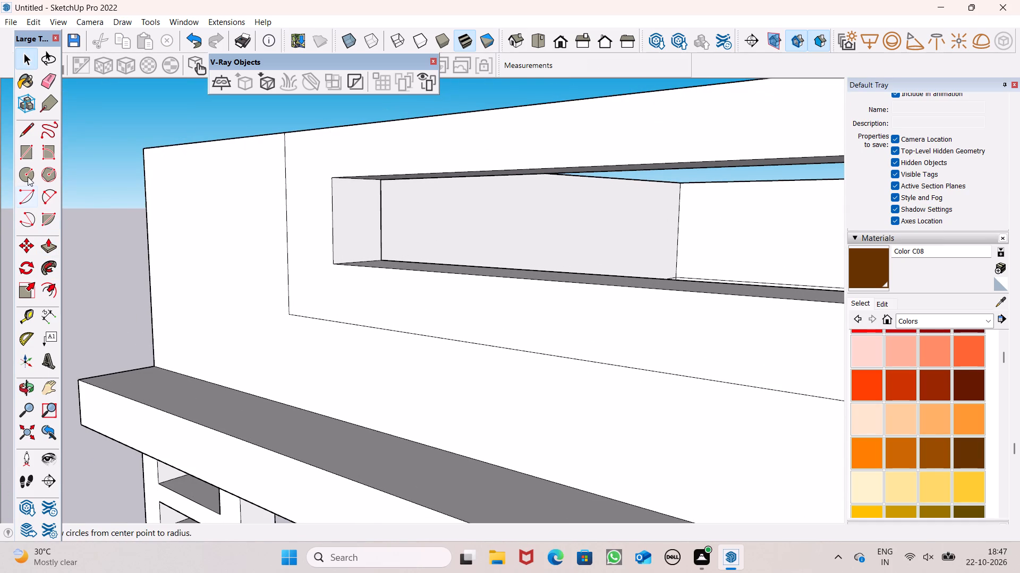
{"action": "left_click", "coordinate": [28, 177]}
{"action": "middle_click_drag", "start_coordinate": [361, 225], "coordinate": [351, 235]}
{"action": "scroll", "coordinate": [349, 239], "scroll_direction": "up", "scroll_amount": 3}
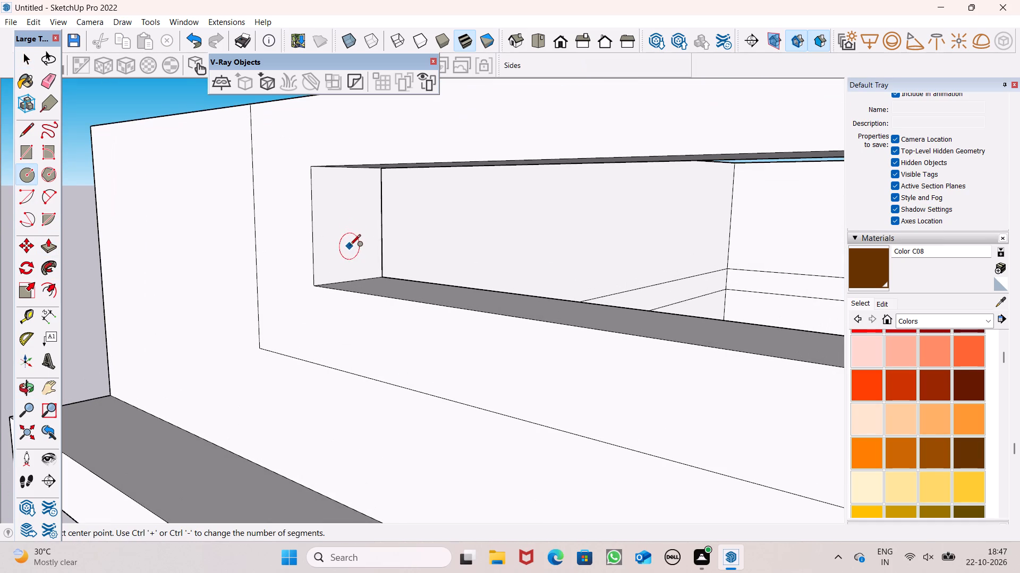
{"action": "middle_click_drag", "start_coordinate": [364, 258], "coordinate": [302, 242]}
{"action": "scroll", "coordinate": [314, 238], "scroll_direction": "up", "scroll_amount": 2}
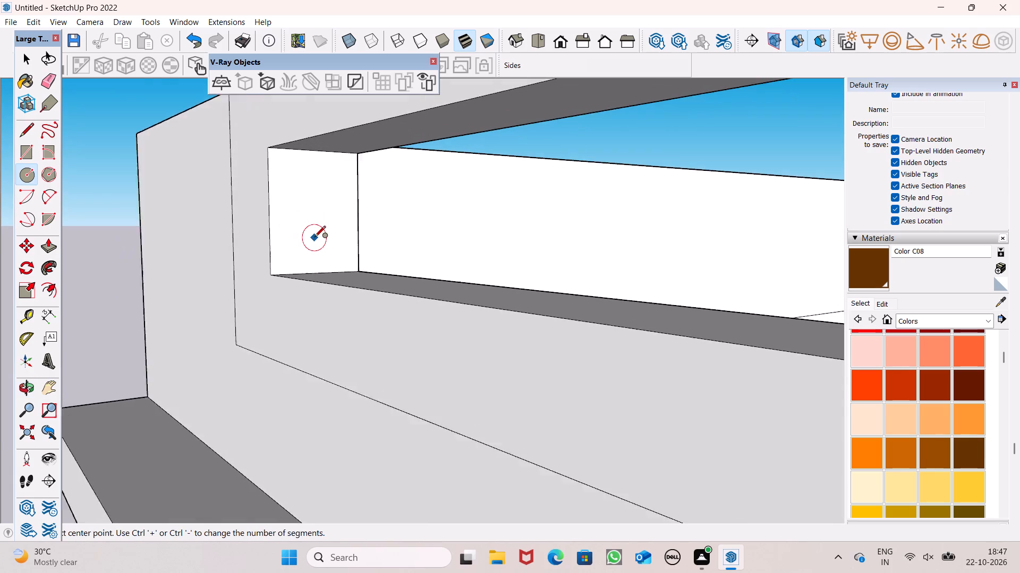
{"action": "scroll", "coordinate": [314, 238], "scroll_direction": "up", "scroll_amount": 2}
{"action": "scroll", "coordinate": [430, 192], "scroll_direction": "down", "scroll_amount": 4}
{"action": "middle_click_drag", "start_coordinate": [433, 222], "coordinate": [402, 241]}
{"action": "scroll", "coordinate": [358, 251], "scroll_direction": "up", "scroll_amount": 4}
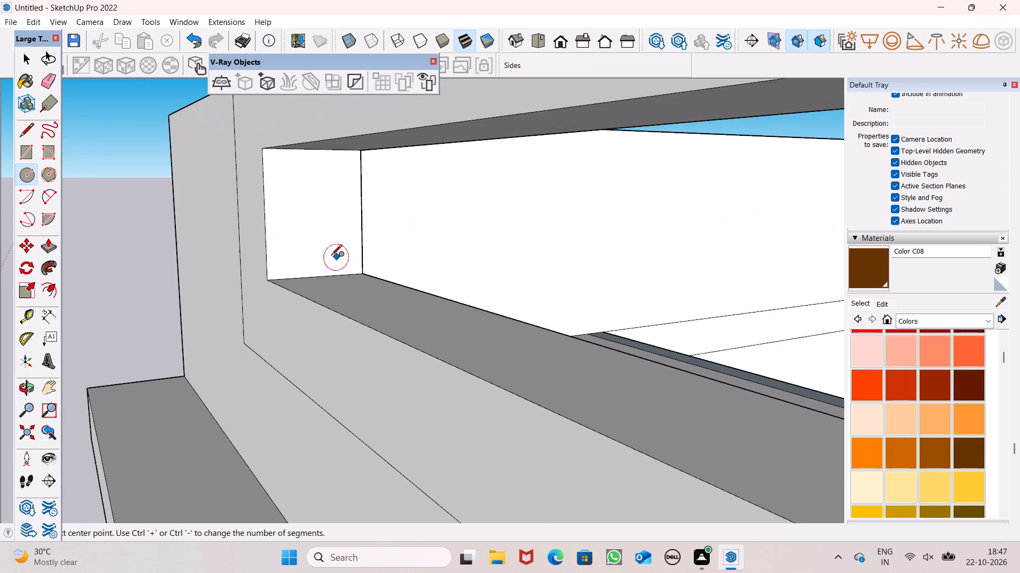
{"action": "scroll", "coordinate": [583, 195], "scroll_direction": "down", "scroll_amount": 5}
{"action": "middle_click_drag", "start_coordinate": [566, 236], "coordinate": [522, 228]}
{"action": "scroll", "coordinate": [486, 224], "scroll_direction": "up", "scroll_amount": 2}
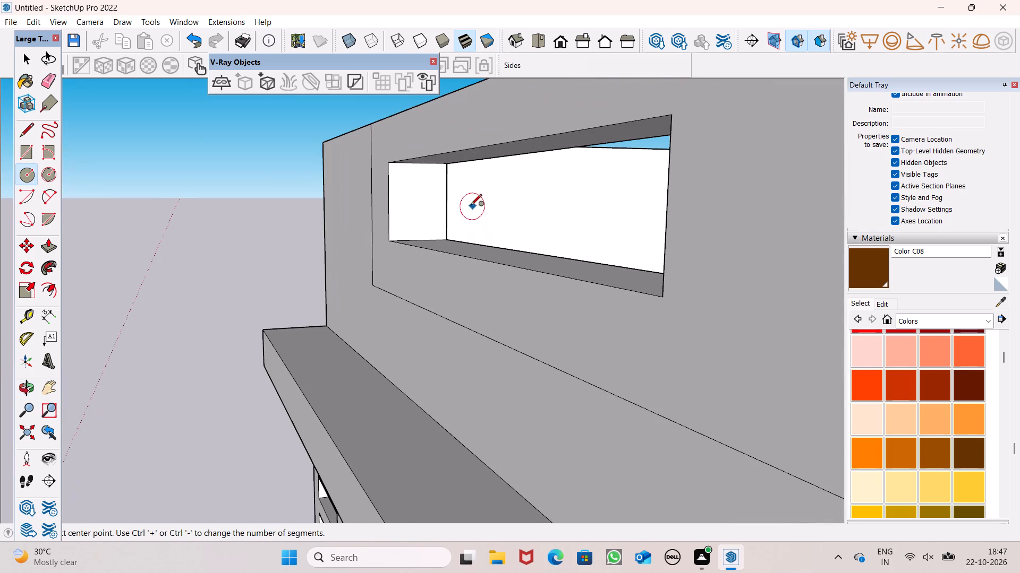
{"action": "scroll", "coordinate": [448, 204], "scroll_direction": "up", "scroll_amount": 6}
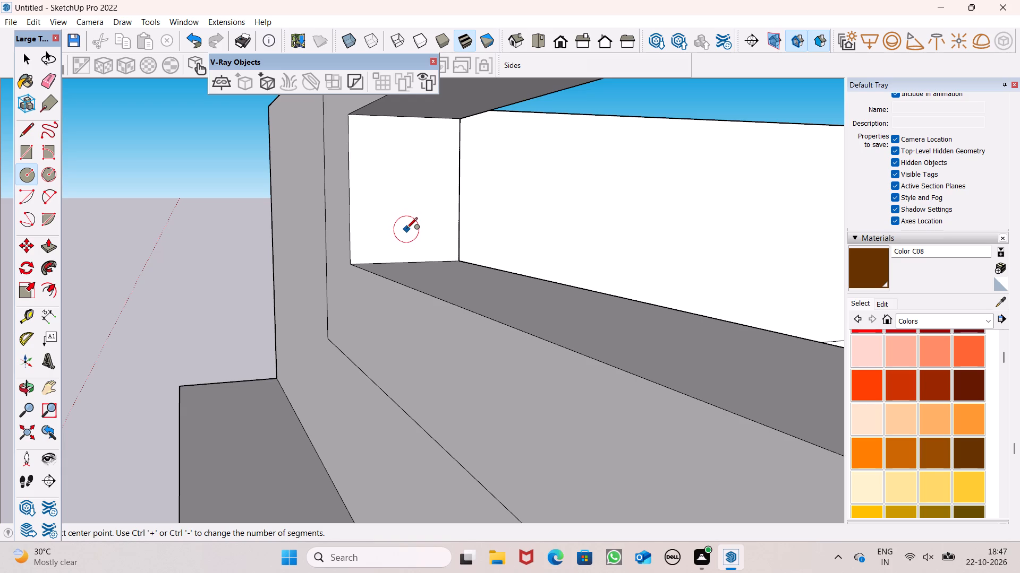
{"action": "left_click", "coordinate": [407, 223]}
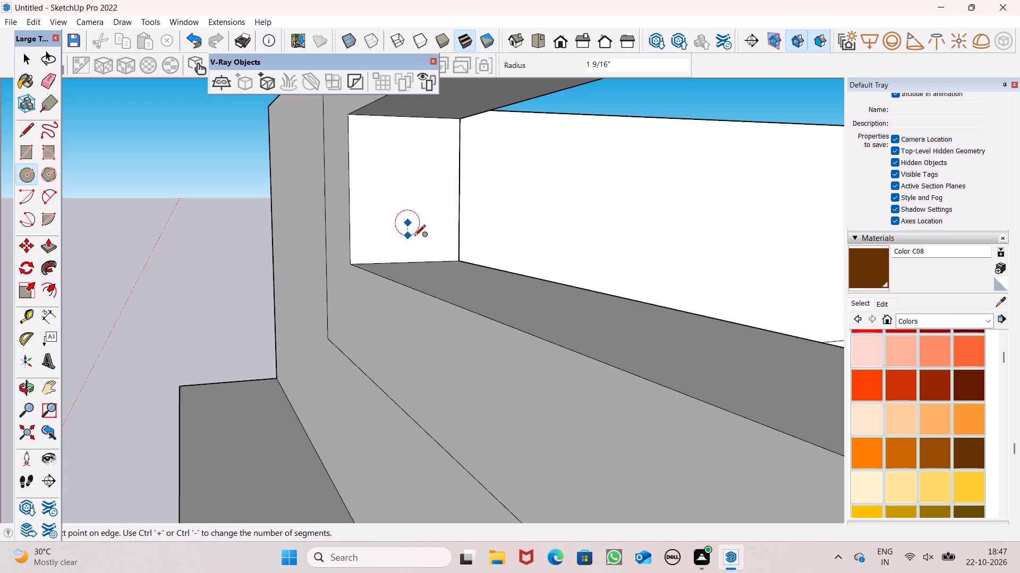
{"action": "left_click", "coordinate": [414, 239]}
{"action": "key", "text": "space"}
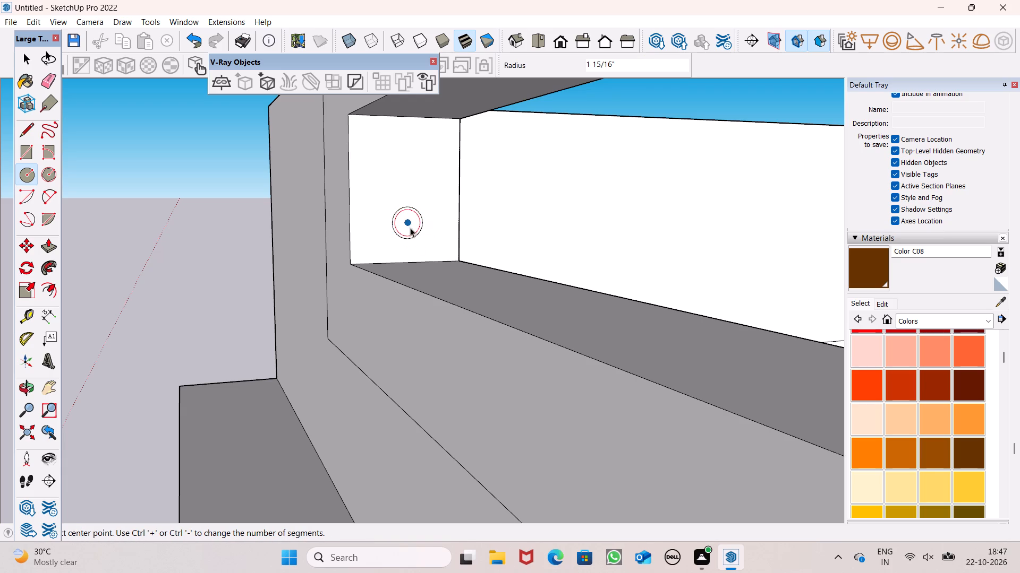
Copy the circle about 7 1/16" upward on the opening's end face.
{"action": "double_click", "coordinate": [409, 225]}
{"action": "key", "text": "m"}
{"action": "key", "text": "Return"}
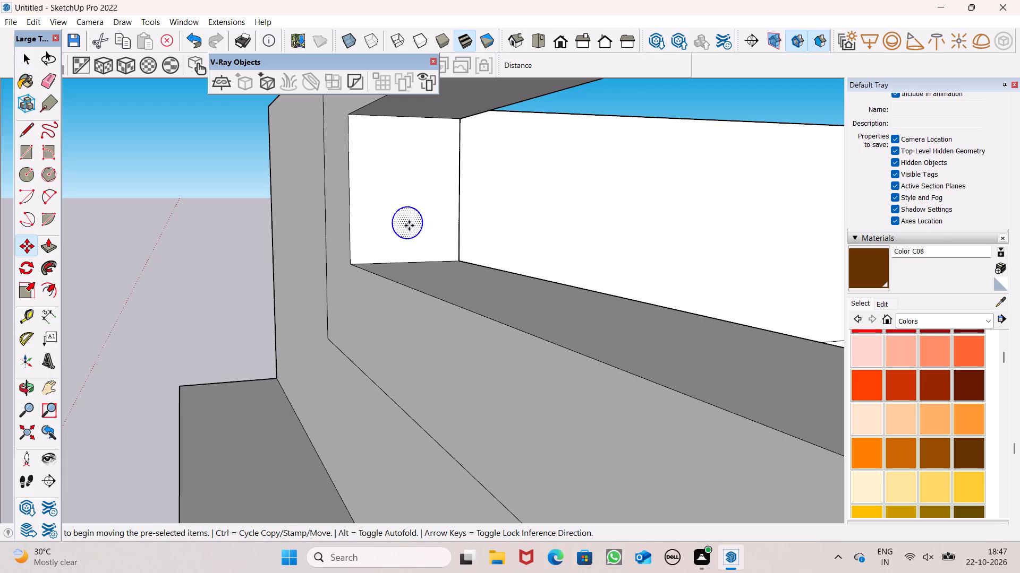
{"action": "left_click_drag", "start_coordinate": [424, 221], "coordinate": [432, 173]}
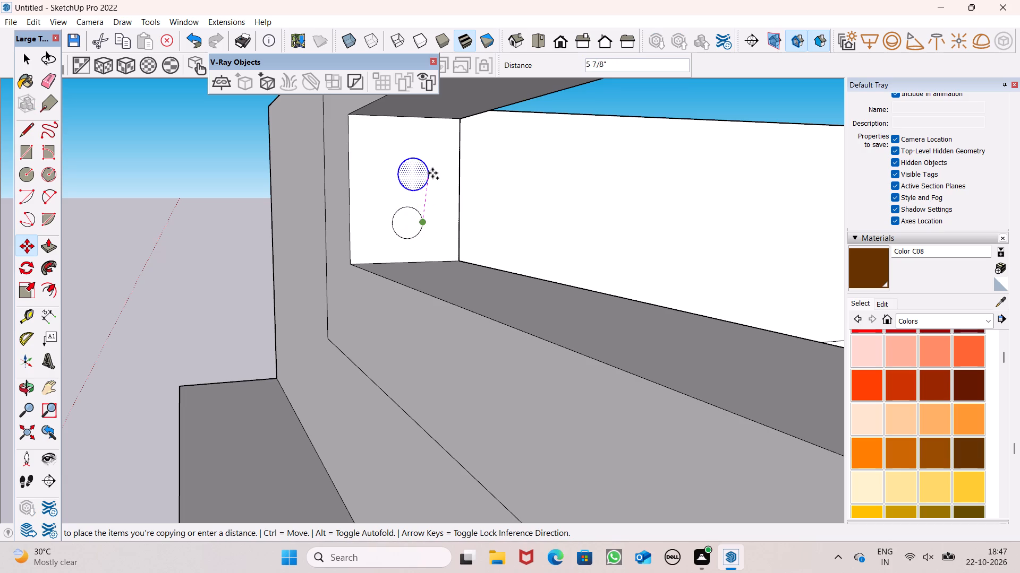
{"action": "left_click_drag", "start_coordinate": [432, 173], "coordinate": [422, 164]}
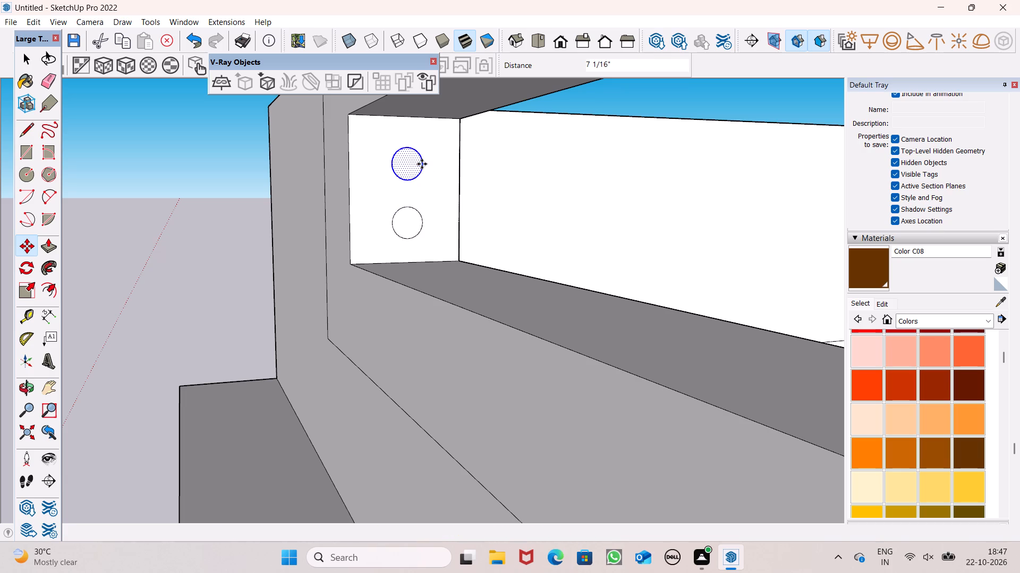
{"action": "key", "text": "space"}
{"action": "left_click", "coordinate": [222, 153]}
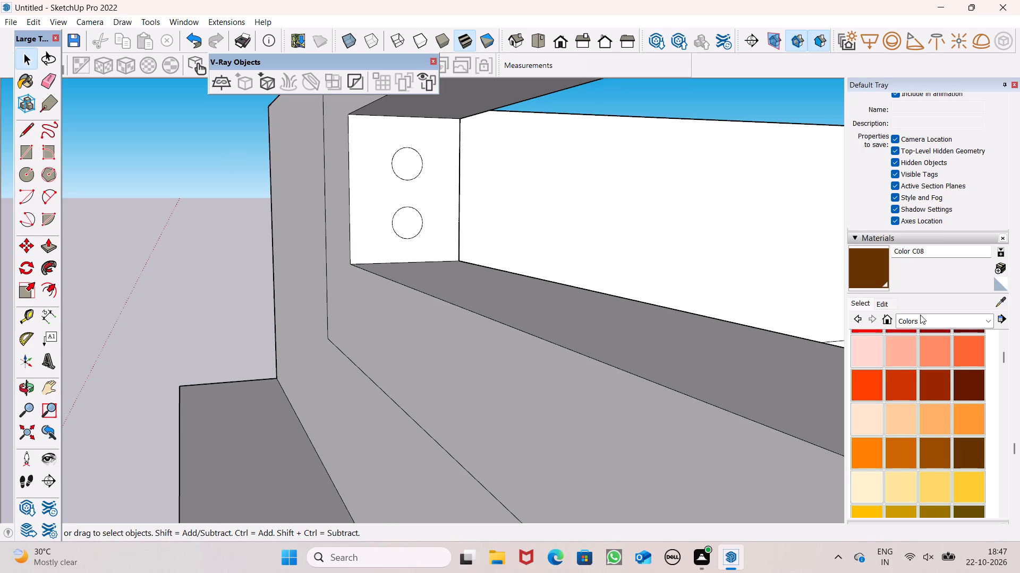
Paint both circles on the opening's end face with dark grey Color M07.
{"action": "scroll", "coordinate": [956, 414], "scroll_direction": "down", "scroll_amount": 14}
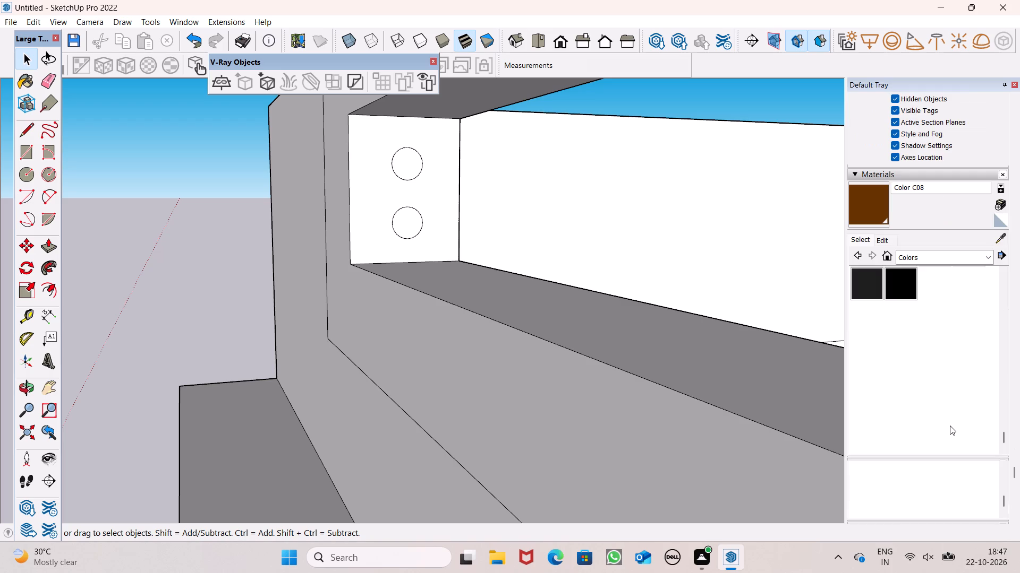
{"action": "scroll", "coordinate": [950, 426], "scroll_direction": "up", "scroll_amount": 2}
{"action": "left_click", "coordinate": [965, 384]}
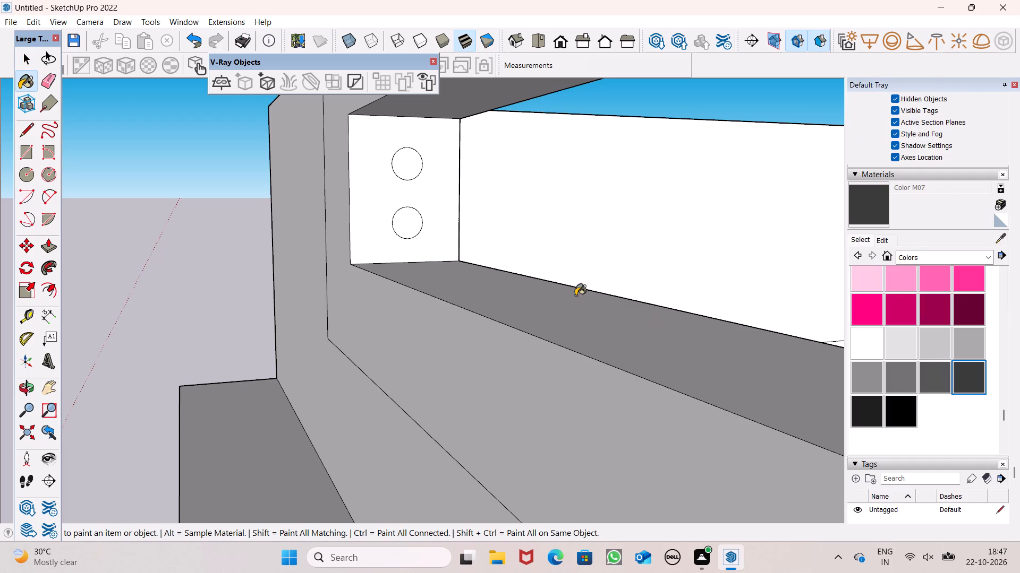
{"action": "scroll", "coordinate": [559, 283], "scroll_direction": "up", "scroll_amount": 2}
{"action": "left_click", "coordinate": [402, 142]}
{"action": "left_click", "coordinate": [381, 215]}
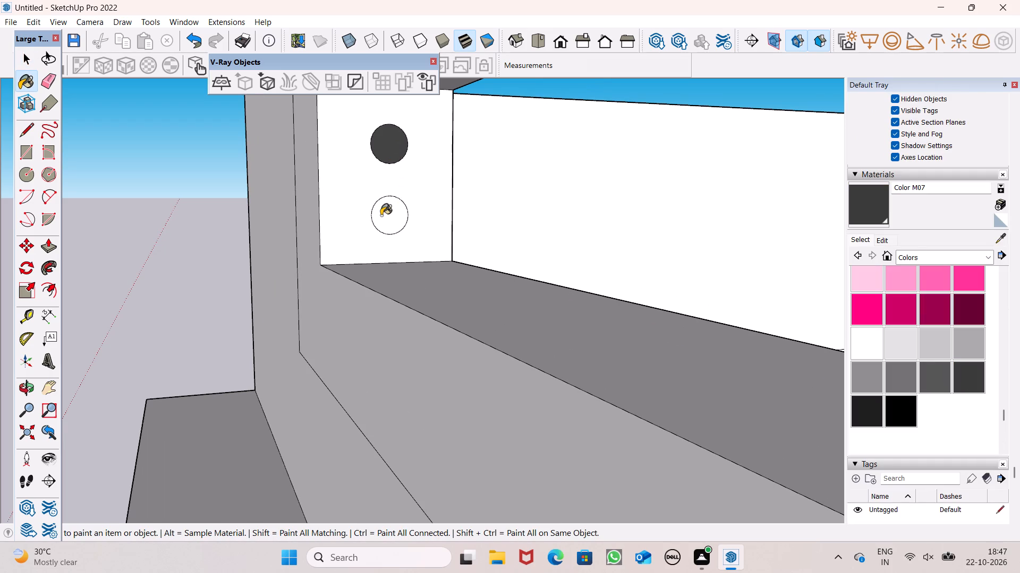
{"action": "key", "text": "space"}
Pull the upper circle 8' 3/4" along the parapet opening to form a round bar.
{"action": "scroll", "coordinate": [494, 241], "scroll_direction": "down", "scroll_amount": 8}
{"action": "middle_click_drag", "start_coordinate": [511, 263], "coordinate": [564, 257]}
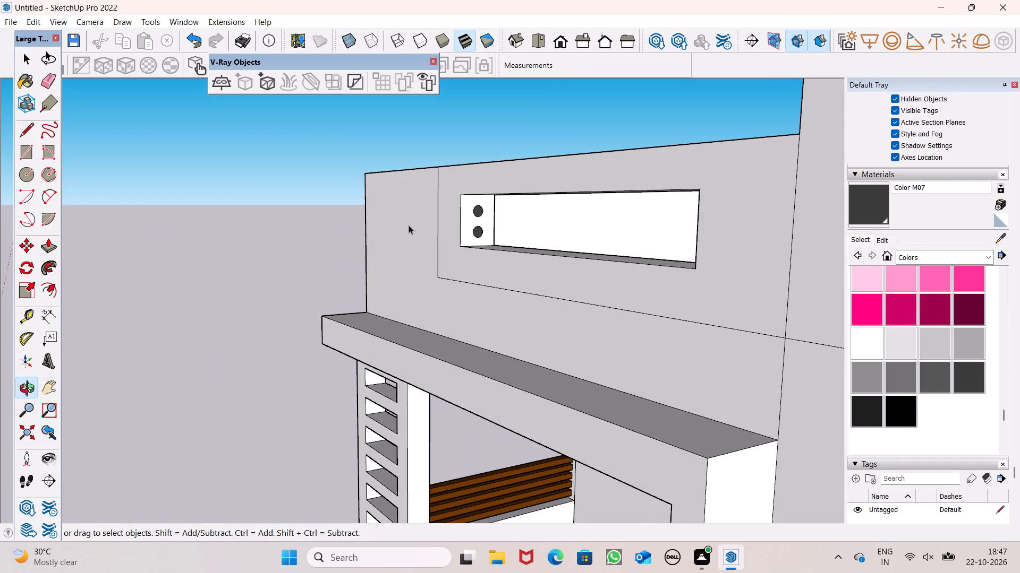
{"action": "left_click", "coordinate": [47, 246]}
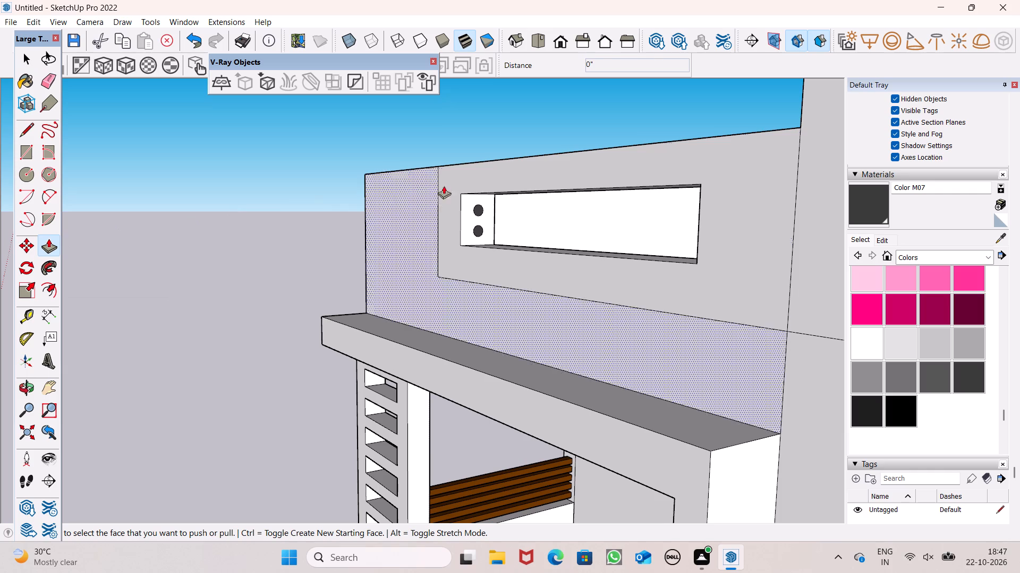
{"action": "scroll", "coordinate": [515, 199], "scroll_direction": "up", "scroll_amount": 4}
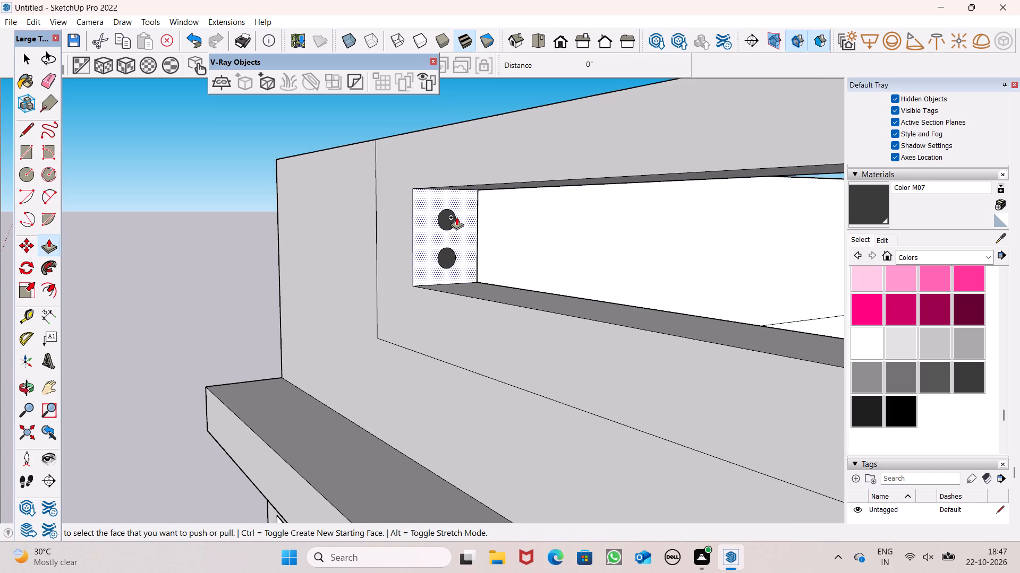
{"action": "left_click_drag", "start_coordinate": [452, 217], "coordinate": [658, 283]}
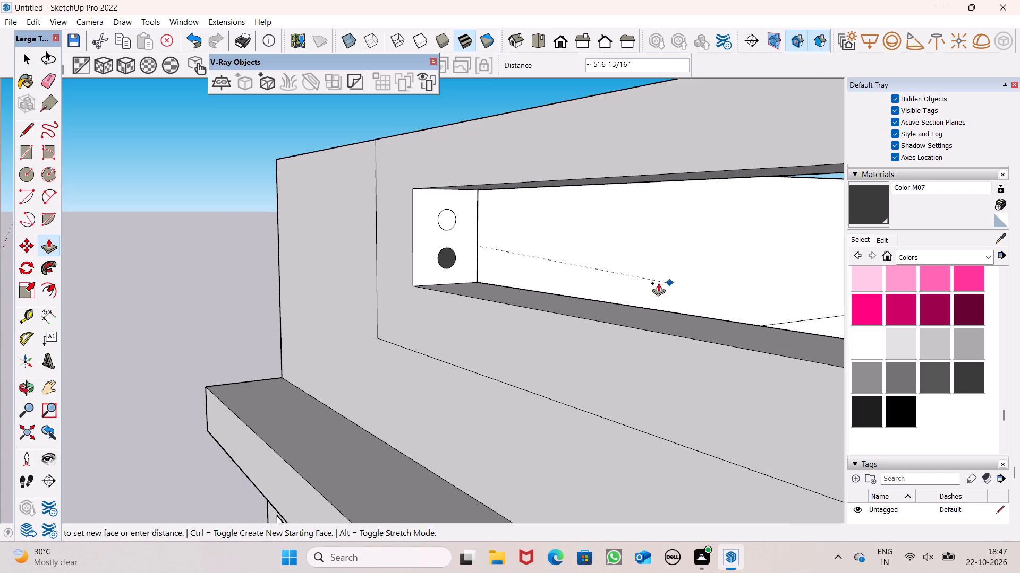
{"action": "left_click_drag", "start_coordinate": [658, 283], "coordinate": [838, 279]}
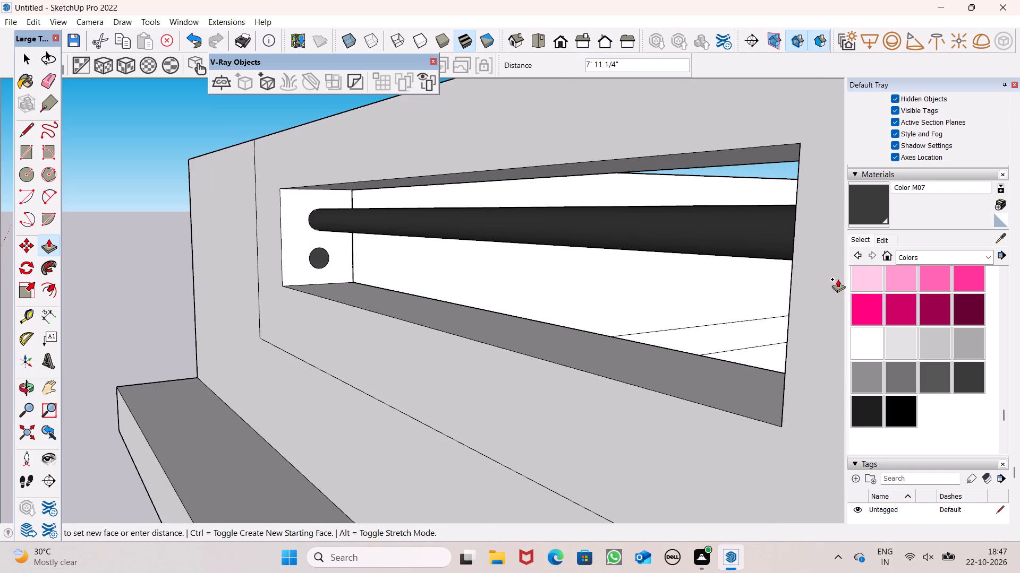
{"action": "left_click_drag", "start_coordinate": [838, 279], "coordinate": [793, 256]}
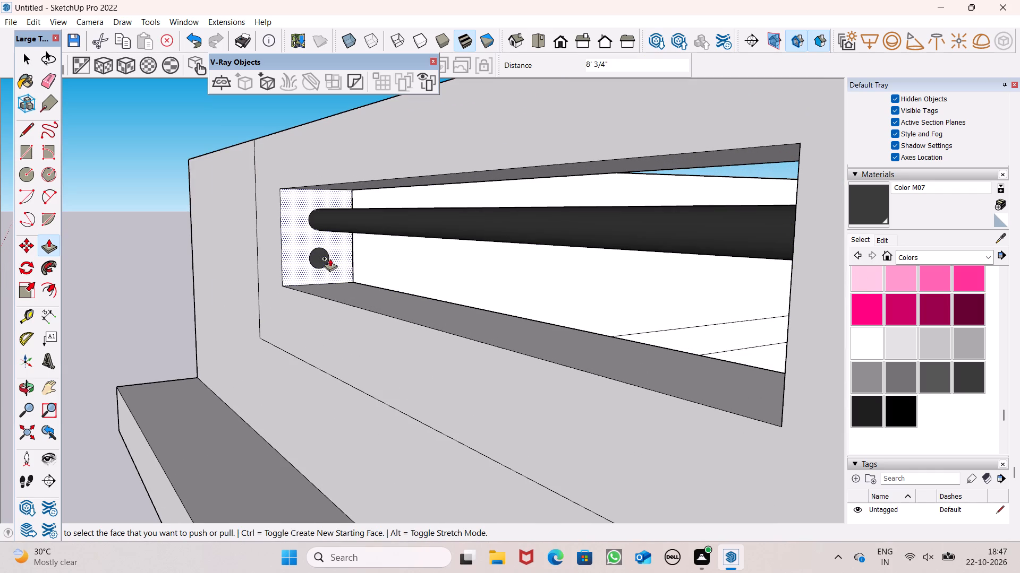
Pull the lower circle 7' 6 1/8" along the parapet opening to form a second round bar.
{"action": "left_click_drag", "start_coordinate": [324, 255], "coordinate": [701, 324]}
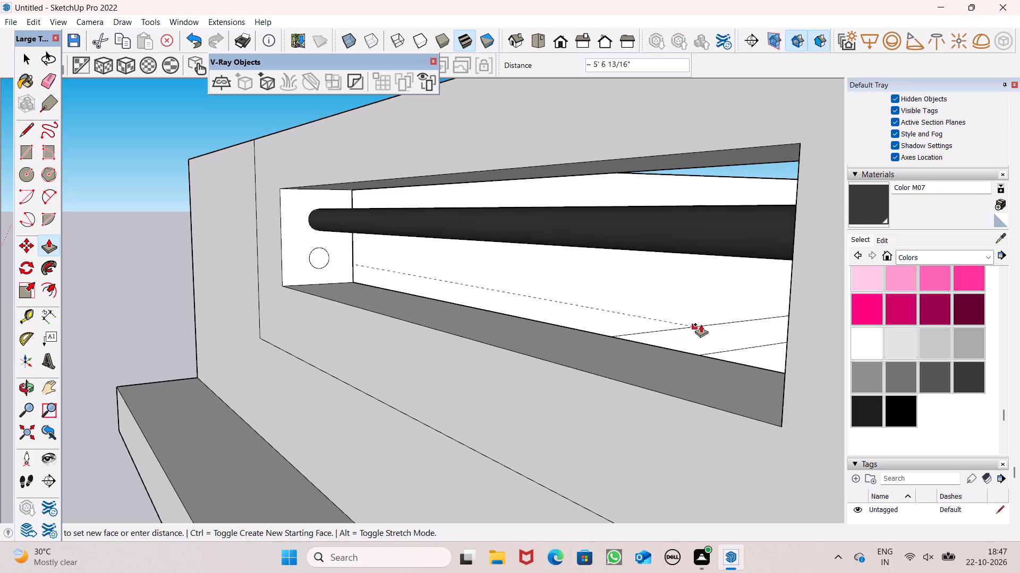
{"action": "left_click_drag", "start_coordinate": [701, 324], "coordinate": [772, 314]}
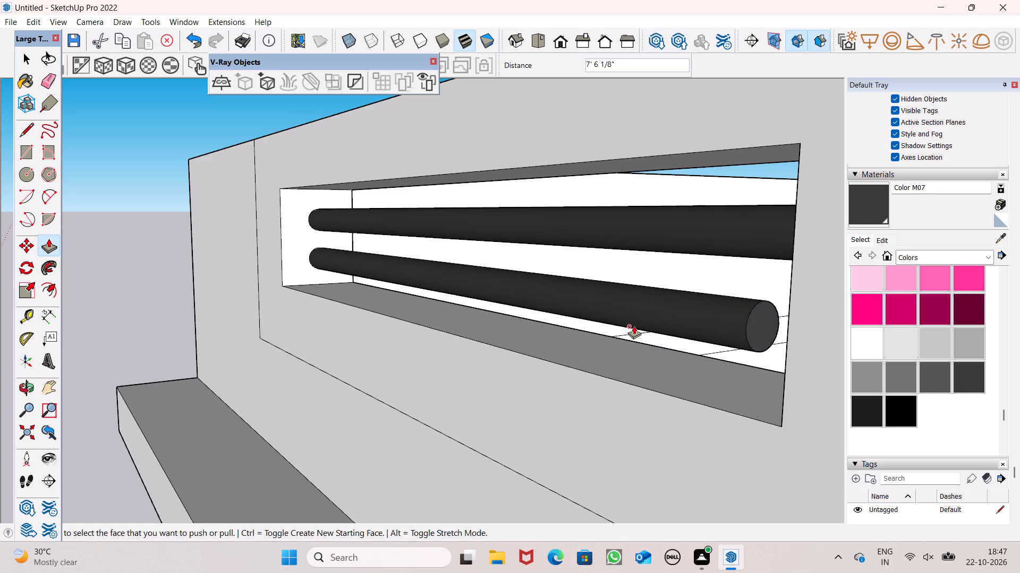
Extend the lower bar's free end to the far end of the parapet opening.
{"action": "scroll", "coordinate": [634, 327], "scroll_direction": "down", "scroll_amount": 1}
{"action": "middle_click_drag", "start_coordinate": [733, 345], "coordinate": [787, 341]}
{"action": "scroll", "coordinate": [756, 326], "scroll_direction": "up", "scroll_amount": 3}
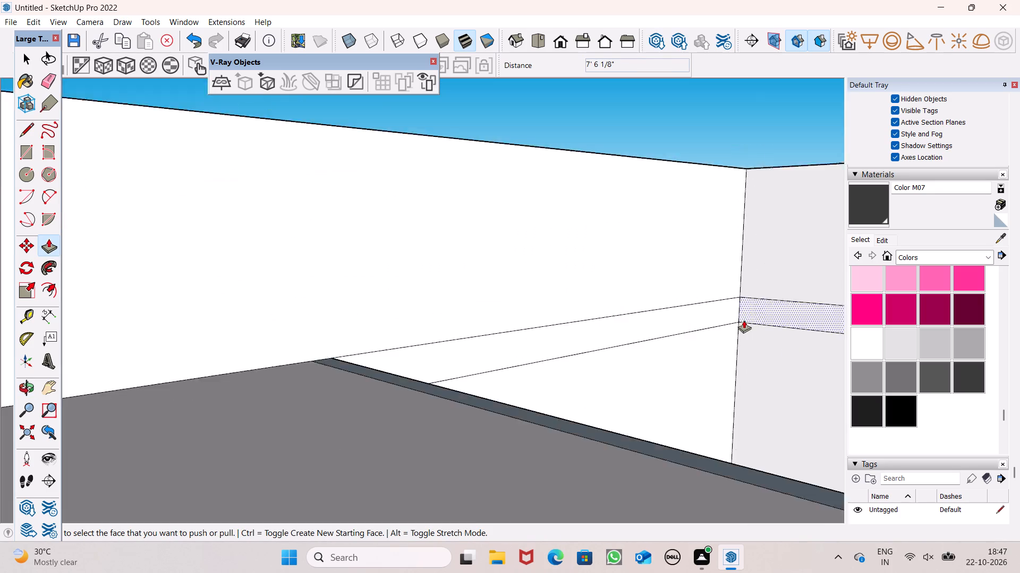
{"action": "scroll", "coordinate": [744, 320], "scroll_direction": "up", "scroll_amount": 2}
{"action": "scroll", "coordinate": [734, 332], "scroll_direction": "down", "scroll_amount": 4}
{"action": "middle_click_drag", "start_coordinate": [716, 353], "coordinate": [747, 368]}
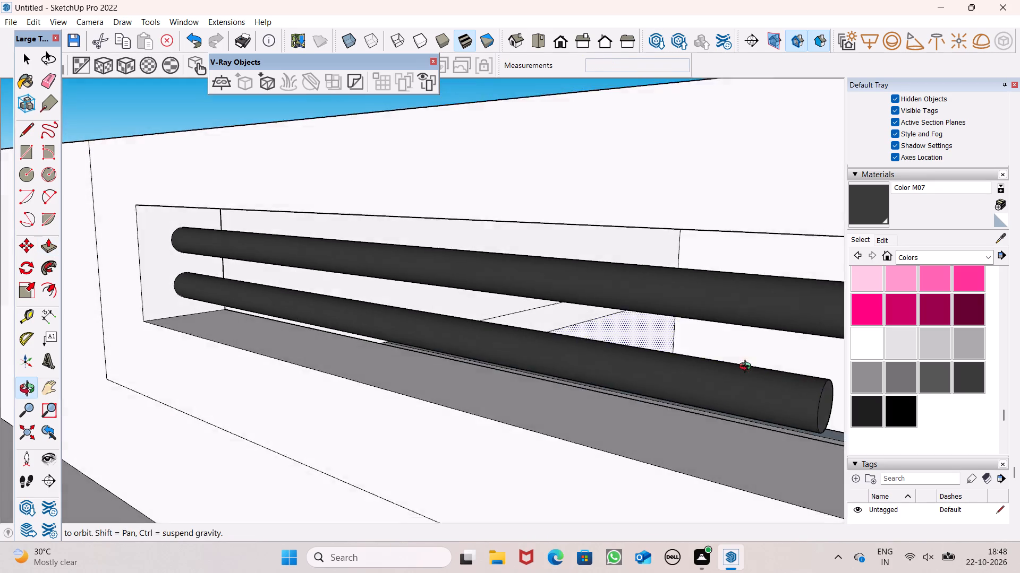
{"action": "middle_click_drag", "start_coordinate": [747, 368], "coordinate": [749, 362]}
{"action": "scroll", "coordinate": [486, 355], "scroll_direction": "down", "scroll_amount": 5}
{"action": "middle_click_drag", "start_coordinate": [594, 371], "coordinate": [736, 306]}
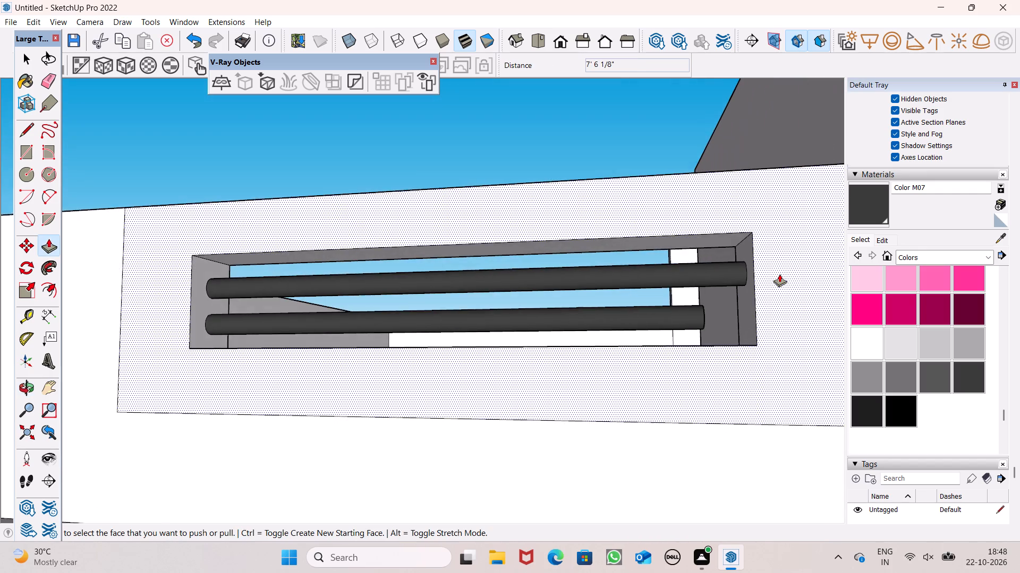
{"action": "scroll", "coordinate": [780, 273], "scroll_direction": "up", "scroll_amount": 5}
{"action": "middle_click_drag", "start_coordinate": [746, 318], "coordinate": [642, 378]}
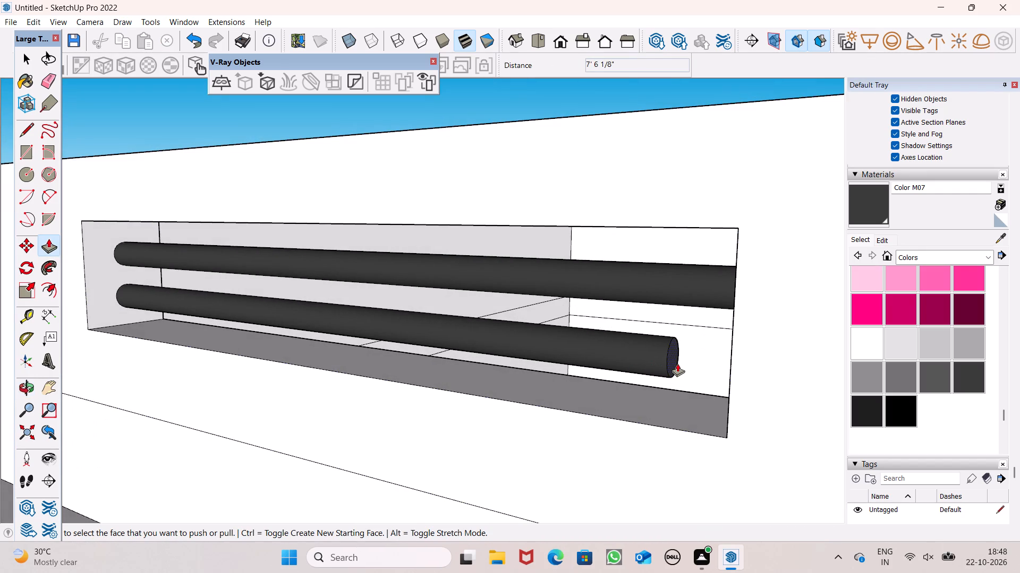
{"action": "left_click_drag", "start_coordinate": [676, 363], "coordinate": [734, 362]}
Push the front parapet's outlined panel around the barred opening inward about 5 1/4".
{"action": "scroll", "coordinate": [712, 361], "scroll_direction": "down", "scroll_amount": 2}
{"action": "middle_click_drag", "start_coordinate": [719, 365], "coordinate": [829, 355]}
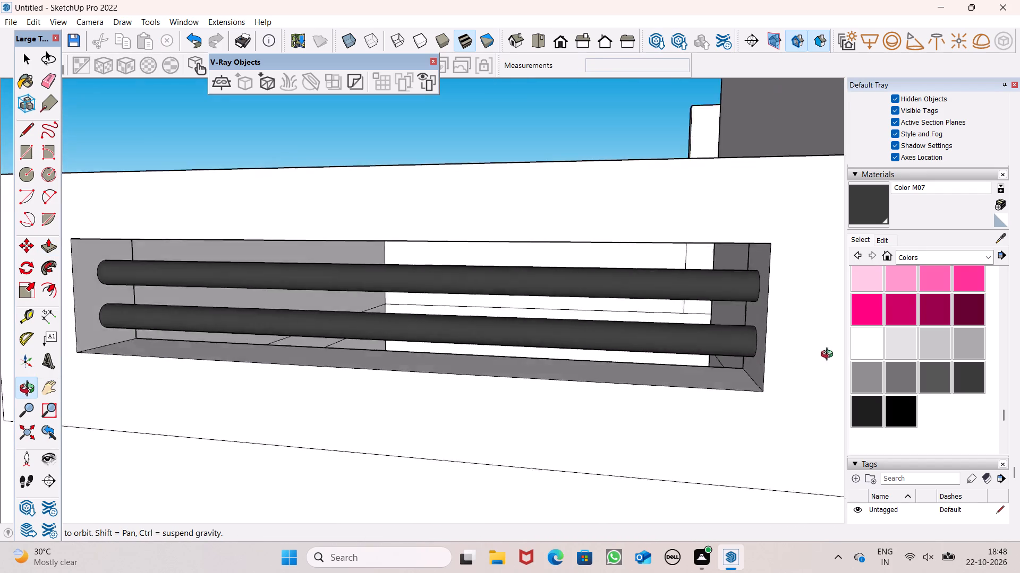
{"action": "middle_click_drag", "start_coordinate": [829, 355], "coordinate": [862, 376]}
{"action": "left_click_drag", "start_coordinate": [844, 376], "coordinate": [756, 344]}
{"action": "scroll", "coordinate": [750, 337], "scroll_direction": "down", "scroll_amount": 5}
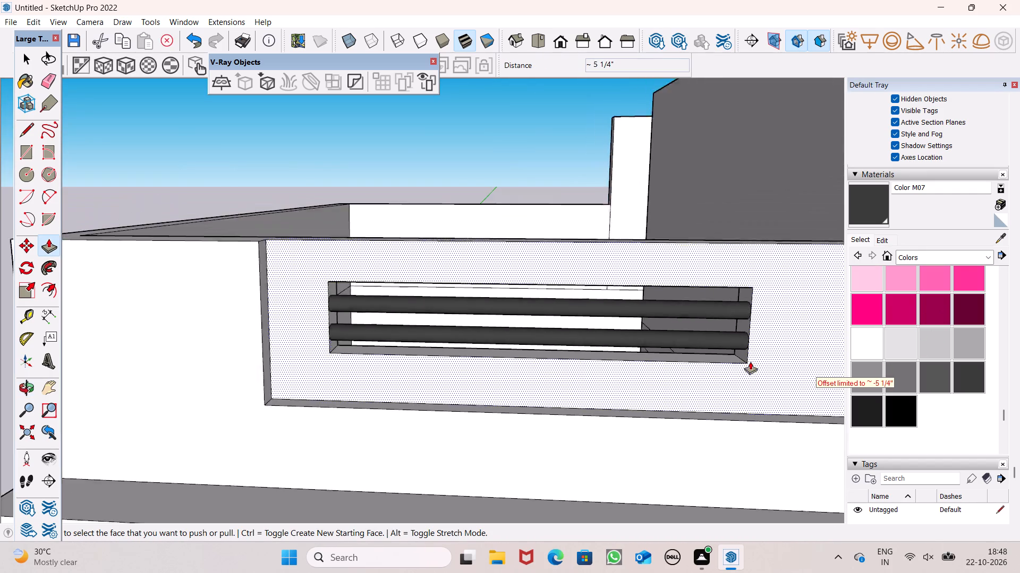
{"action": "scroll", "coordinate": [750, 361], "scroll_direction": "down", "scroll_amount": 2}
{"action": "scroll", "coordinate": [605, 332], "scroll_direction": "down", "scroll_amount": 6}
{"action": "key", "text": "space"}
Examine the recessed parapet panel and its bars from the side, the front and above.
{"action": "scroll", "coordinate": [380, 307], "scroll_direction": "down", "scroll_amount": 4}
{"action": "middle_click_drag", "start_coordinate": [359, 306], "coordinate": [764, 327]}
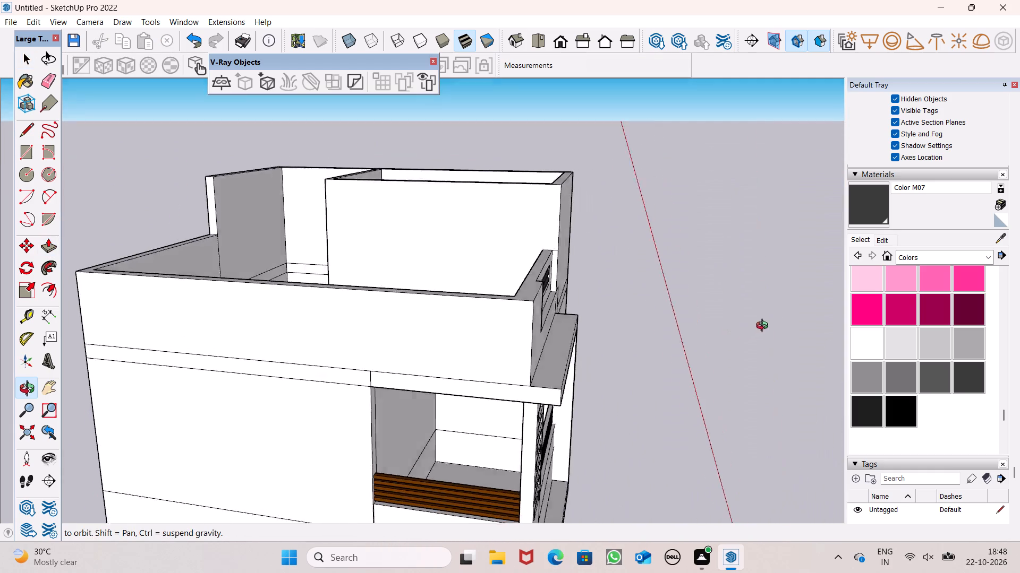
{"action": "middle_click_drag", "start_coordinate": [764, 327], "coordinate": [773, 315]}
{"action": "scroll", "coordinate": [424, 232], "scroll_direction": "up", "scroll_amount": 1}
{"action": "middle_click_drag", "start_coordinate": [430, 235], "coordinate": [733, 228]}
{"action": "scroll", "coordinate": [588, 247], "scroll_direction": "up", "scroll_amount": 7}
{"action": "scroll", "coordinate": [402, 277], "scroll_direction": "up", "scroll_amount": 16}
{"action": "middle_click_drag", "start_coordinate": [447, 308], "coordinate": [620, 241]}
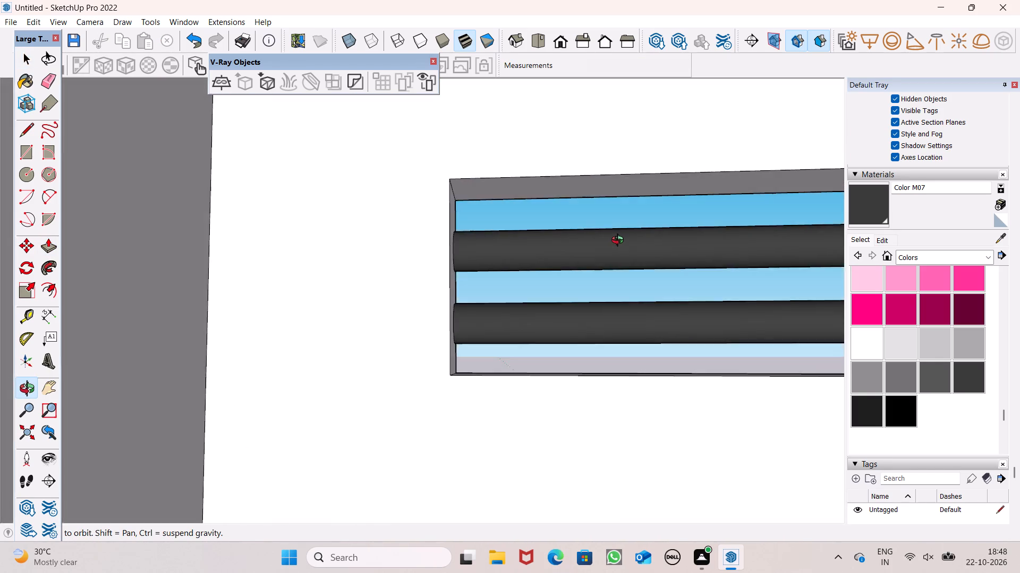
{"action": "middle_click_drag", "start_coordinate": [620, 241], "coordinate": [166, 406]}
{"action": "scroll", "coordinate": [386, 382], "scroll_direction": "down", "scroll_amount": 11}
{"action": "middle_click_drag", "start_coordinate": [590, 342], "coordinate": [485, 390]}
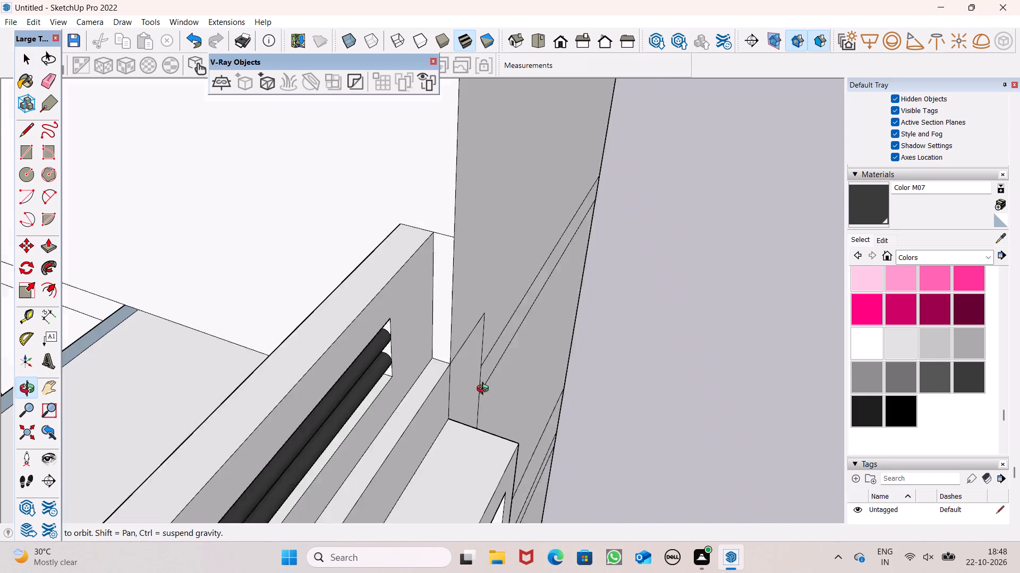
Examine the recessed parapet panel and its bars from above and around the front of the house.
{"action": "middle_click_drag", "start_coordinate": [485, 390], "coordinate": [465, 391]}
{"action": "scroll", "coordinate": [509, 323], "scroll_direction": "down", "scroll_amount": 14}
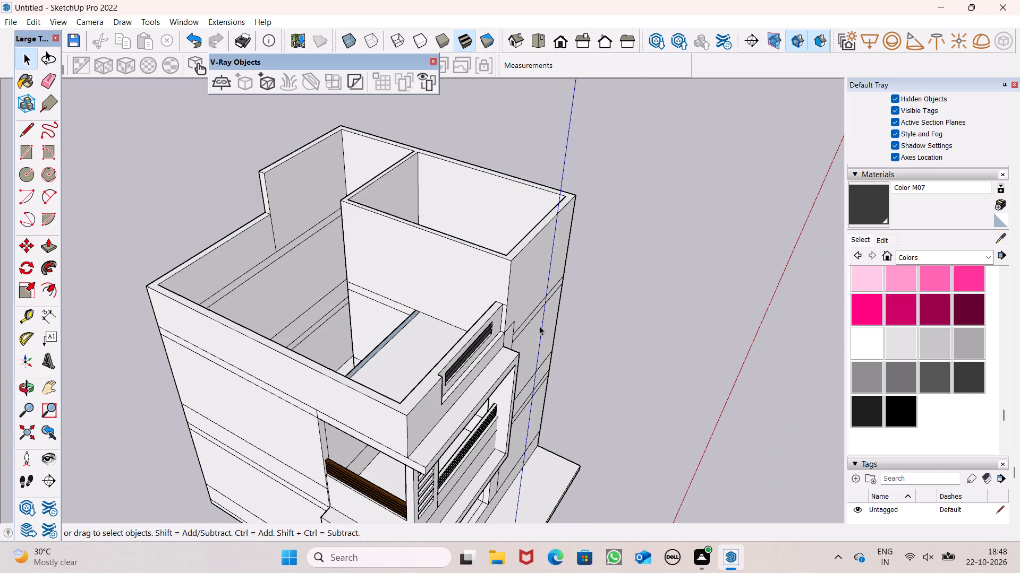
{"action": "scroll", "coordinate": [570, 309], "scroll_direction": "down", "scroll_amount": 6}
{"action": "middle_click_drag", "start_coordinate": [543, 348], "coordinate": [329, 326]}
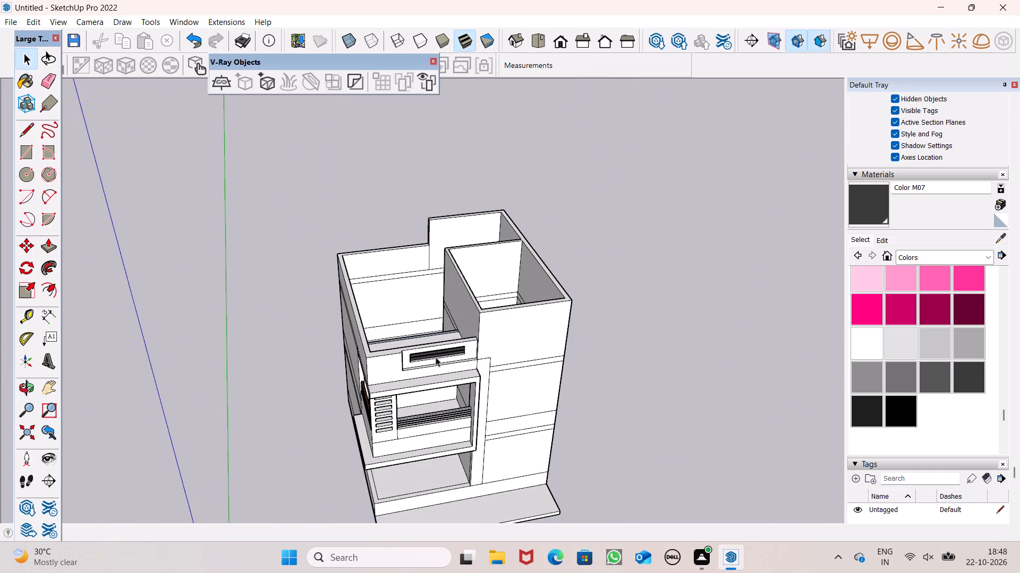
{"action": "middle_click_drag", "start_coordinate": [428, 360], "coordinate": [310, 359]}
{"action": "scroll", "coordinate": [390, 349], "scroll_direction": "up", "scroll_amount": 8}
{"action": "scroll", "coordinate": [390, 341], "scroll_direction": "down", "scroll_amount": 3}
{"action": "middle_click_drag", "start_coordinate": [416, 381], "coordinate": [394, 361]}
{"action": "scroll", "coordinate": [394, 361], "scroll_direction": "up", "scroll_amount": 1}
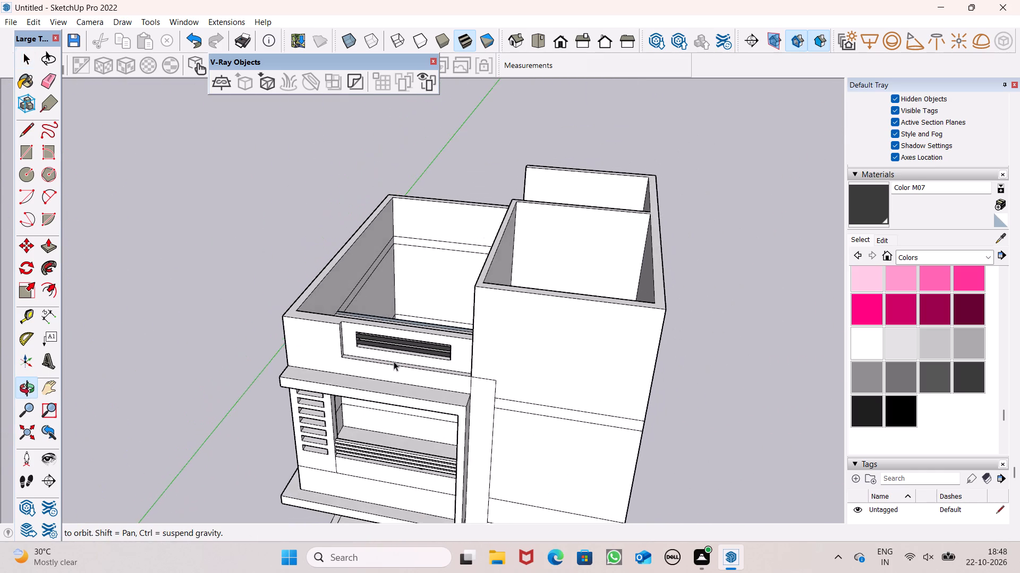
{"action": "scroll", "coordinate": [448, 392], "scroll_direction": "up", "scroll_amount": 7}
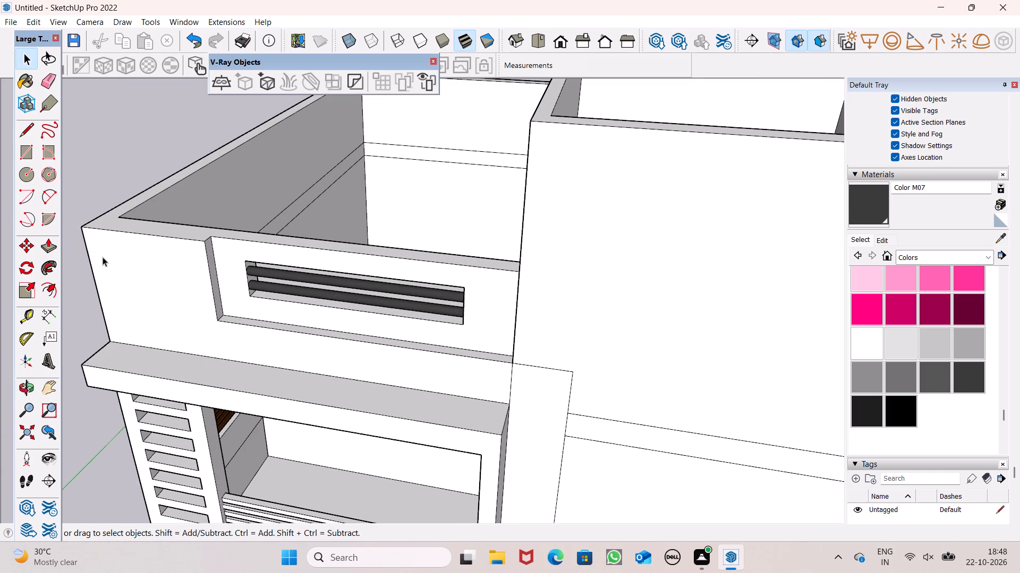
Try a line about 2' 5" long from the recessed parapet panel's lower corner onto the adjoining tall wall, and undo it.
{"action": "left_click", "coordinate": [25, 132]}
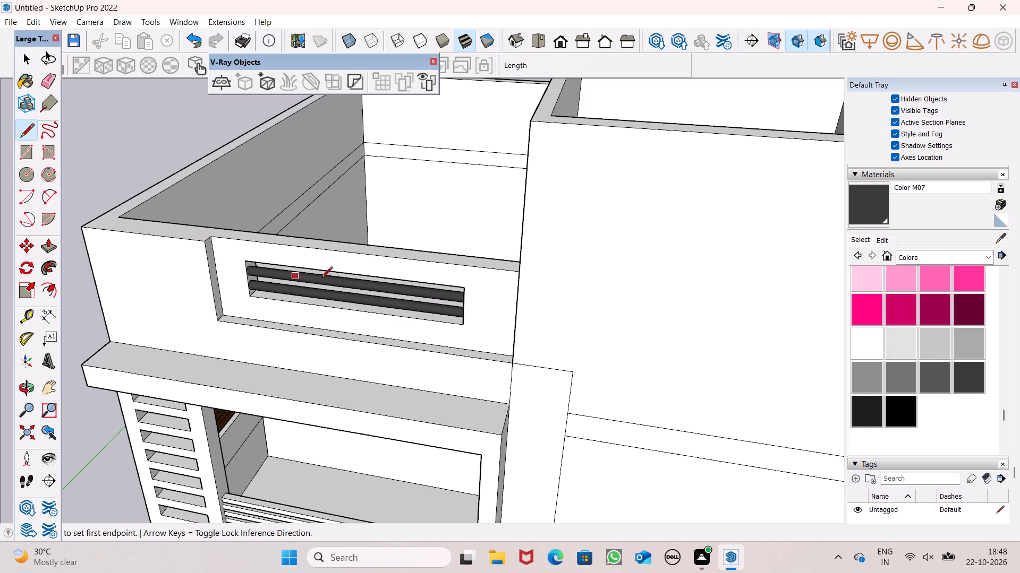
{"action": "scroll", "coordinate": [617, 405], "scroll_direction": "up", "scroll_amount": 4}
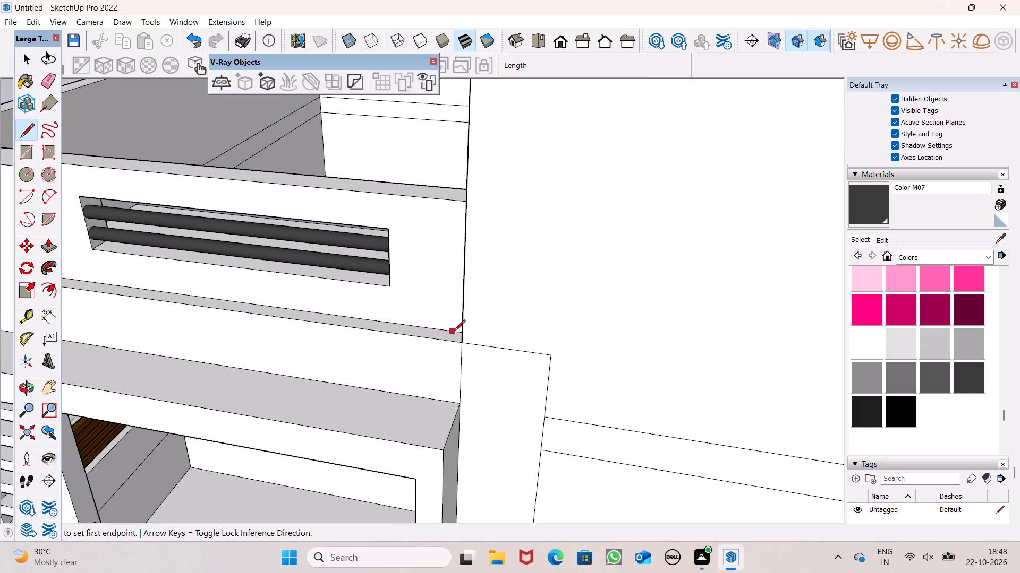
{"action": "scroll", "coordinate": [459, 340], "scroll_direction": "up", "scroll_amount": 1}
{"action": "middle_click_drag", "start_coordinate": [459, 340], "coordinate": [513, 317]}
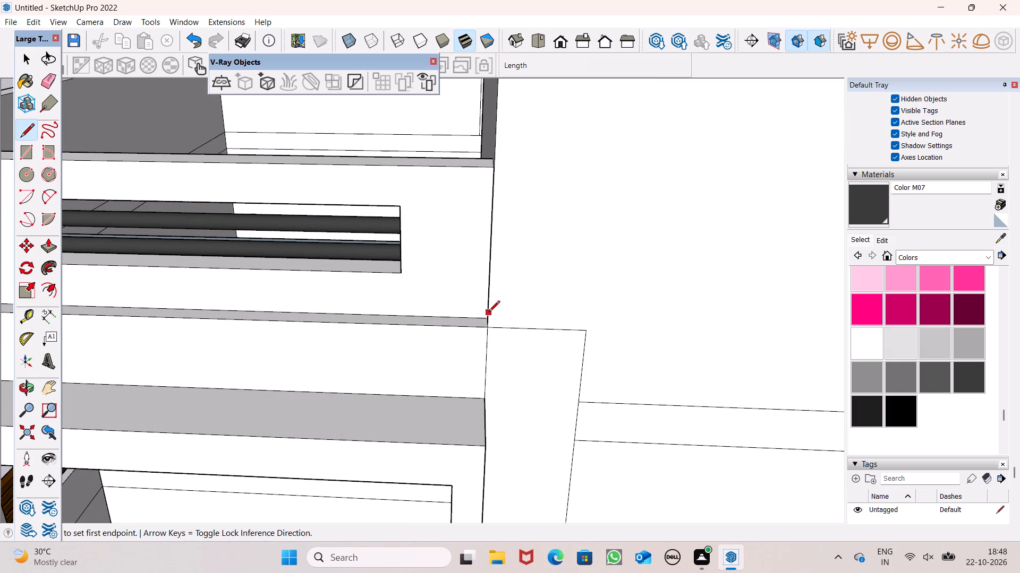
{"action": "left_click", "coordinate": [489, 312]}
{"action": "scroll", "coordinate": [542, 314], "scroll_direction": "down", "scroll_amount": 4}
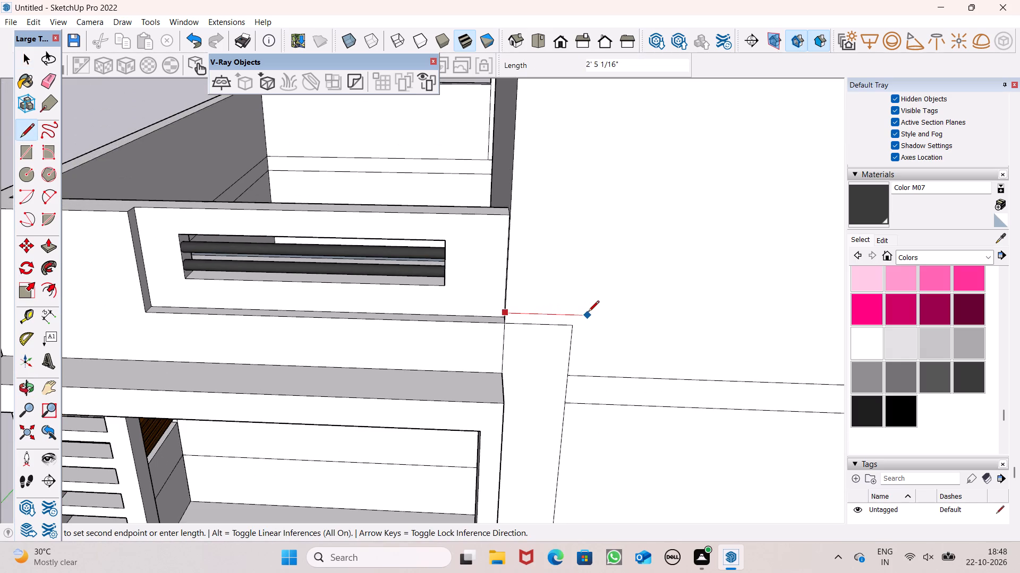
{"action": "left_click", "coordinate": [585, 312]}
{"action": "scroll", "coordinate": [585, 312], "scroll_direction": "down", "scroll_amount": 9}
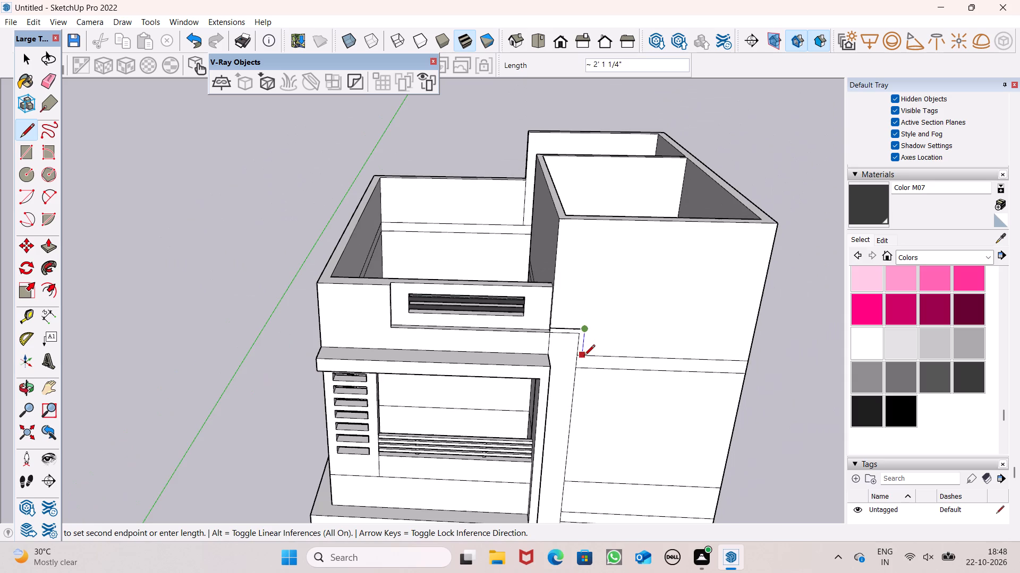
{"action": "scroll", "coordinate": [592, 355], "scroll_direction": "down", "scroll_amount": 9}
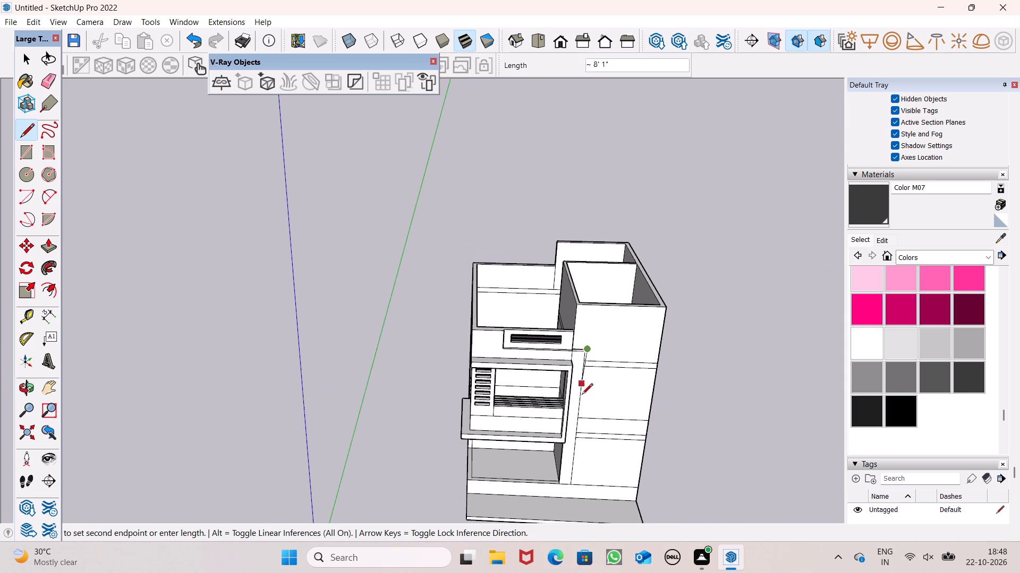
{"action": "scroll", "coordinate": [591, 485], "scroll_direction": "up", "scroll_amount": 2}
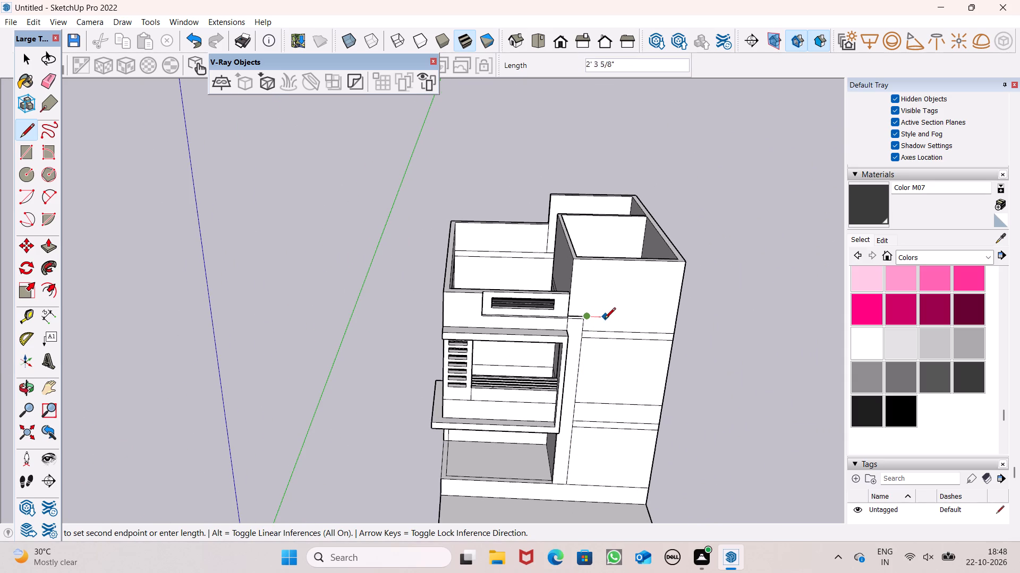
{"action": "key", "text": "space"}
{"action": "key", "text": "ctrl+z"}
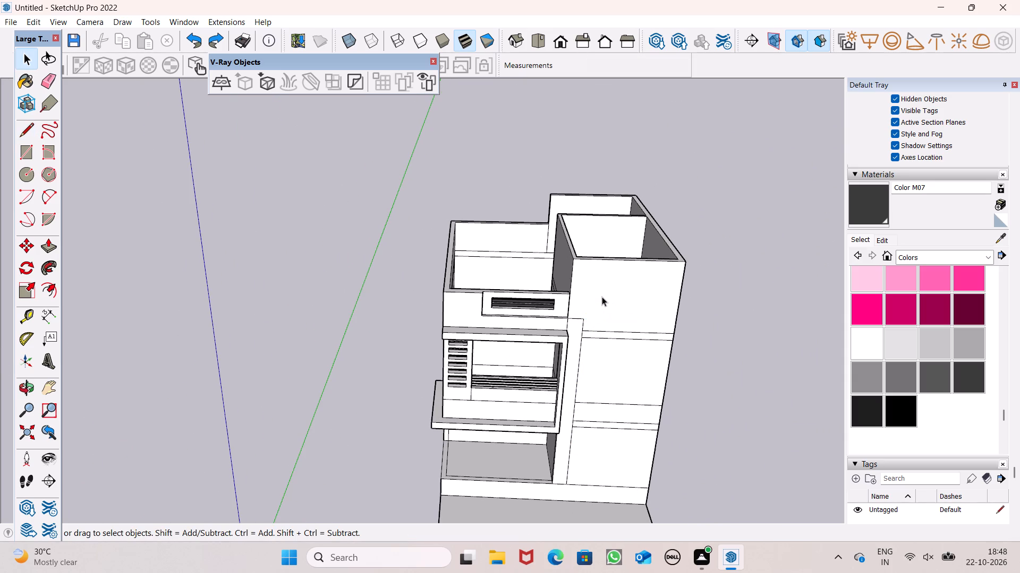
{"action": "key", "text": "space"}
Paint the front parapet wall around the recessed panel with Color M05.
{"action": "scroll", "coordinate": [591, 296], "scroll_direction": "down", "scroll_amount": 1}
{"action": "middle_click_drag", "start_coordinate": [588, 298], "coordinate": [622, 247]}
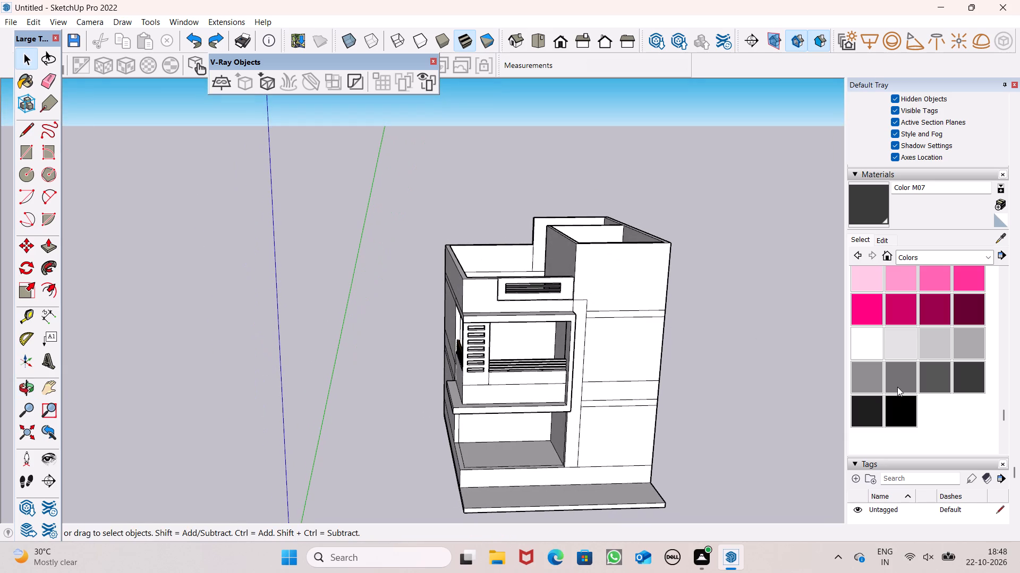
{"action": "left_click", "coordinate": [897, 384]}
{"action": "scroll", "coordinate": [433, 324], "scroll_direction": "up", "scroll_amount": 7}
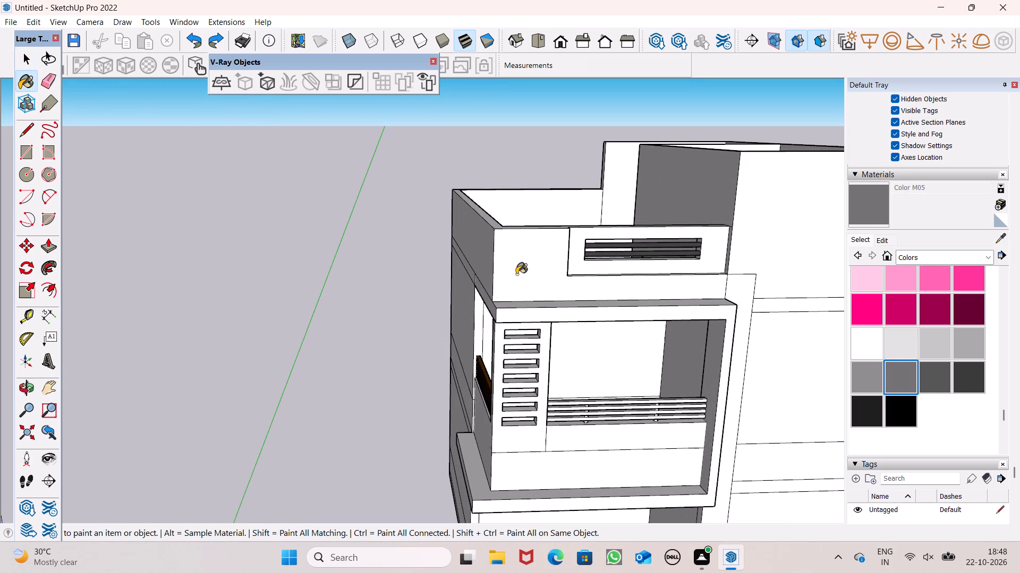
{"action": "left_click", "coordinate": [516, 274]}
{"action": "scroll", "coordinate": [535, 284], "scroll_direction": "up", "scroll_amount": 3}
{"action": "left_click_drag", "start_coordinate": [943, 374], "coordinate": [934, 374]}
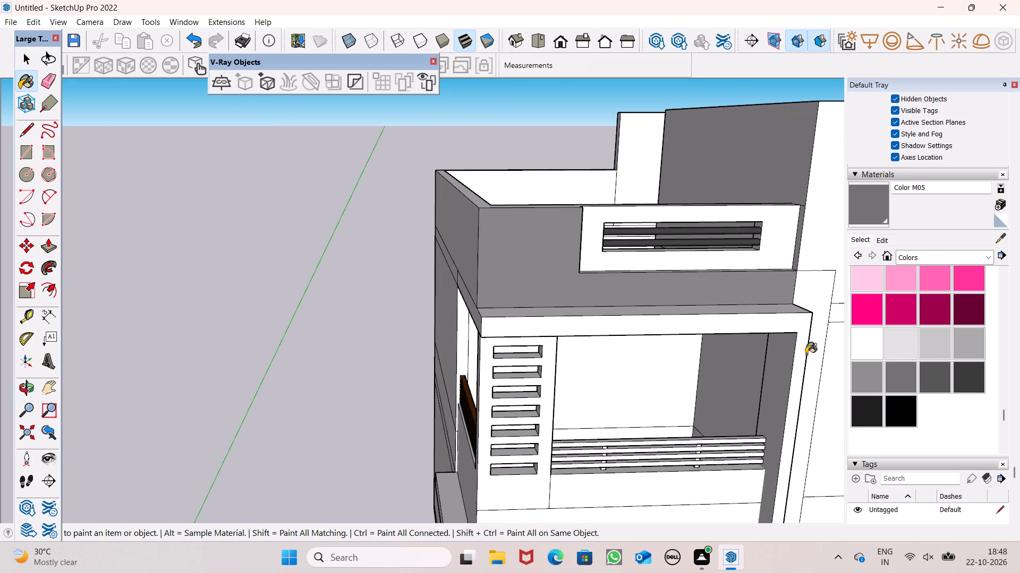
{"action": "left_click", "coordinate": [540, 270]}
Paint the front parapet wall and the vertical strip beside the balcony frame with the darker grey Color M06.
{"action": "middle_click_drag", "start_coordinate": [523, 292], "coordinate": [632, 294]}
{"action": "scroll", "coordinate": [632, 294], "scroll_direction": "up", "scroll_amount": 1}
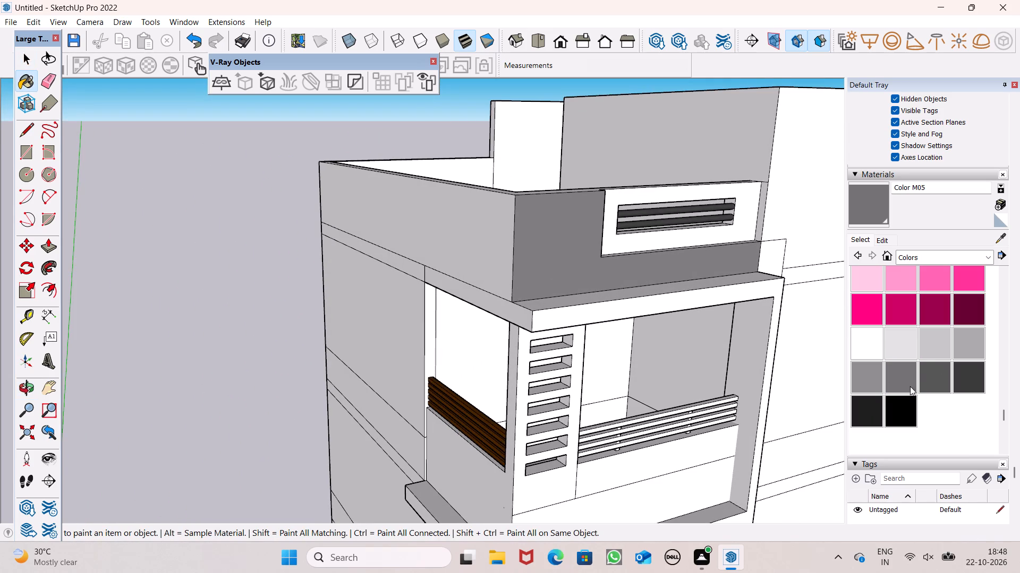
{"action": "left_click", "coordinate": [929, 363]}
{"action": "left_click", "coordinate": [535, 247]}
{"action": "middle_click_drag", "start_coordinate": [578, 287], "coordinate": [448, 290]}
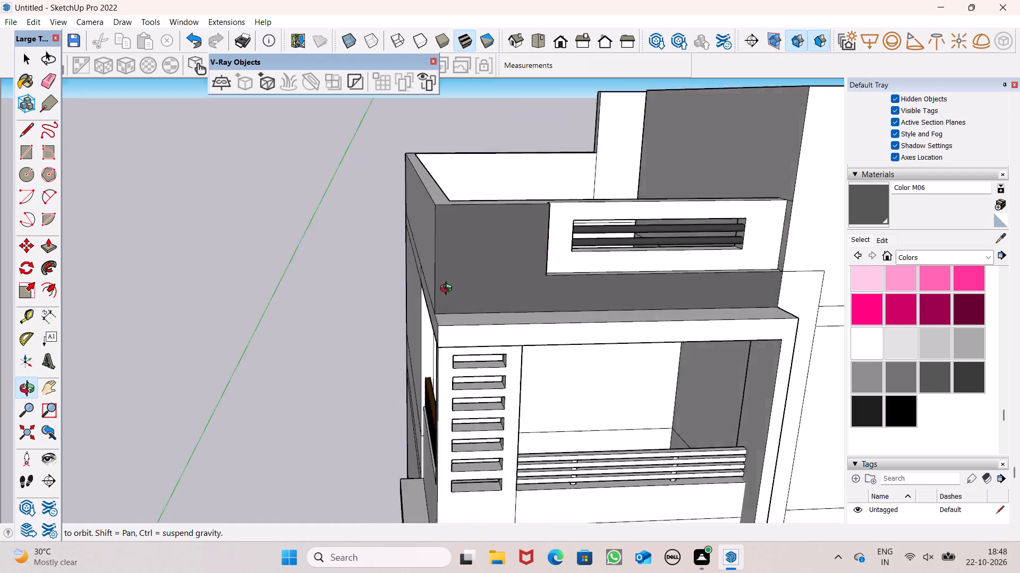
{"action": "middle_click_drag", "start_coordinate": [448, 290], "coordinate": [576, 305]}
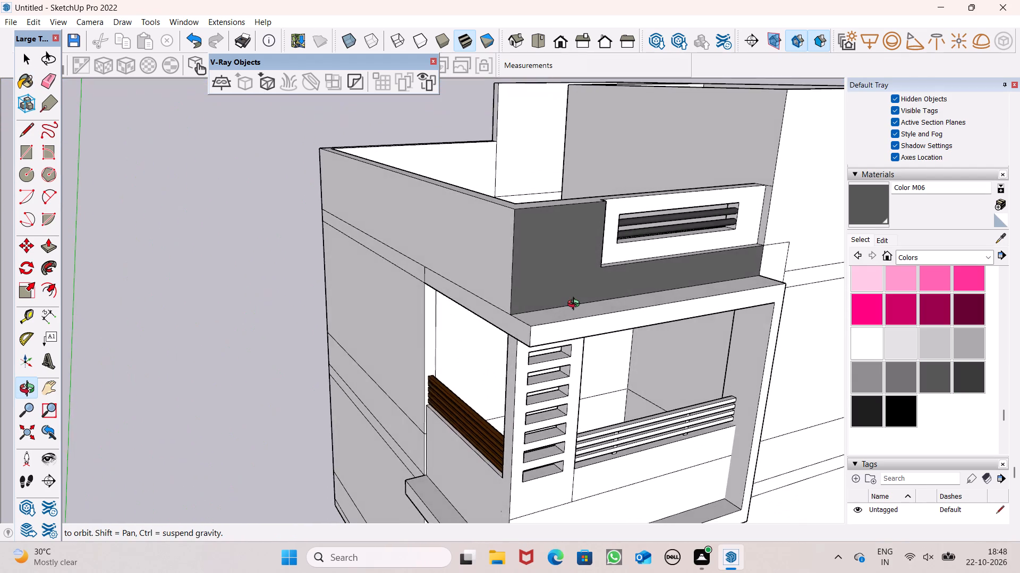
{"action": "middle_click_drag", "start_coordinate": [576, 305], "coordinate": [427, 286]}
{"action": "scroll", "coordinate": [492, 250], "scroll_direction": "down", "scroll_amount": 4}
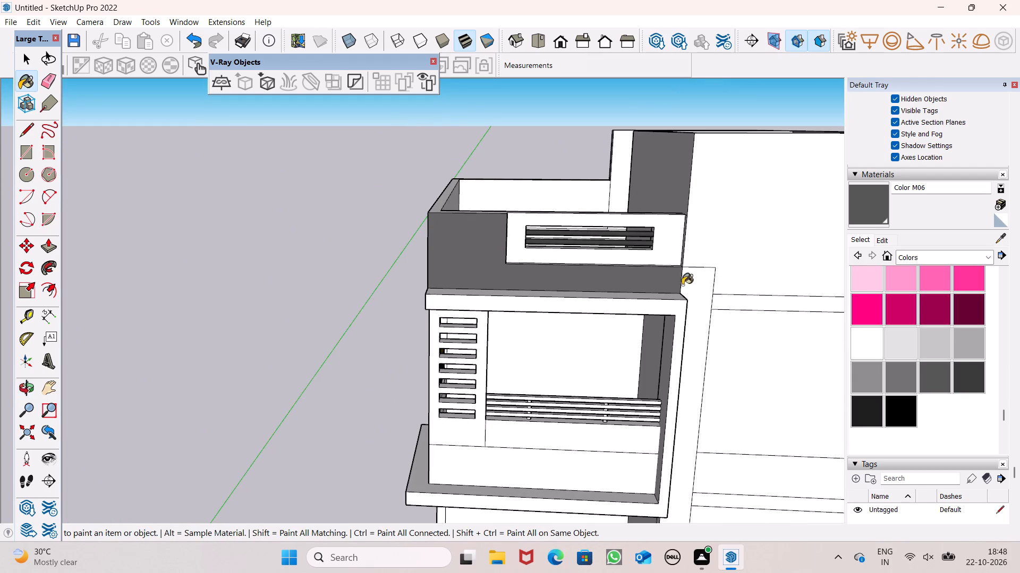
{"action": "scroll", "coordinate": [526, 253], "scroll_direction": "down", "scroll_amount": 3}
{"action": "left_click", "coordinate": [649, 317]}
{"action": "scroll", "coordinate": [542, 251], "scroll_direction": "down", "scroll_amount": 5}
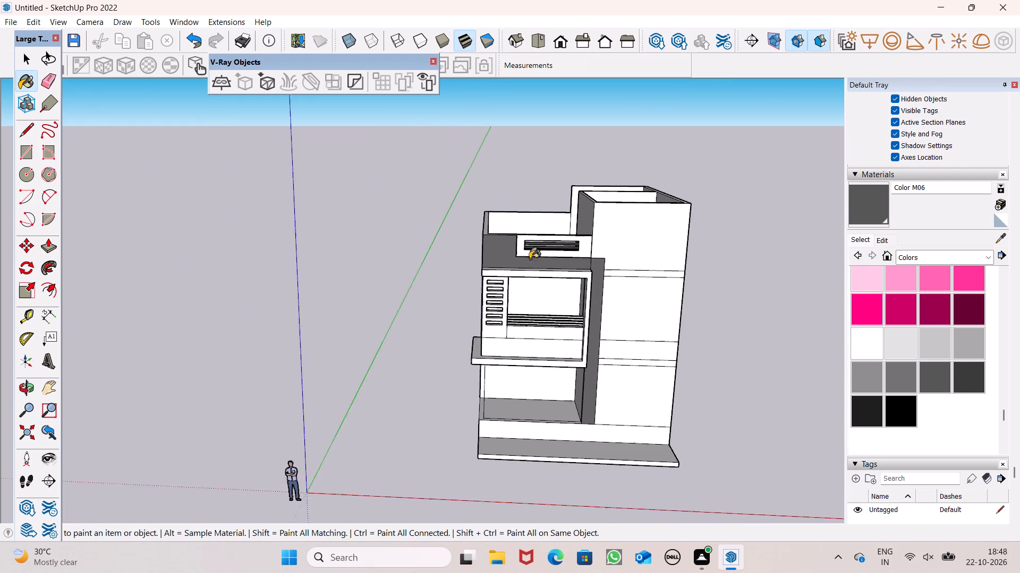
Erase the edge dividing the dark grey parapet band from the vertical strip beside the balcony frame.
{"action": "scroll", "coordinate": [530, 259], "scroll_direction": "down", "scroll_amount": 1}
{"action": "scroll", "coordinate": [611, 283], "scroll_direction": "up", "scroll_amount": 1}
{"action": "middle_click_drag", "start_coordinate": [581, 293], "coordinate": [539, 327]}
{"action": "scroll", "coordinate": [583, 293], "scroll_direction": "up", "scroll_amount": 15}
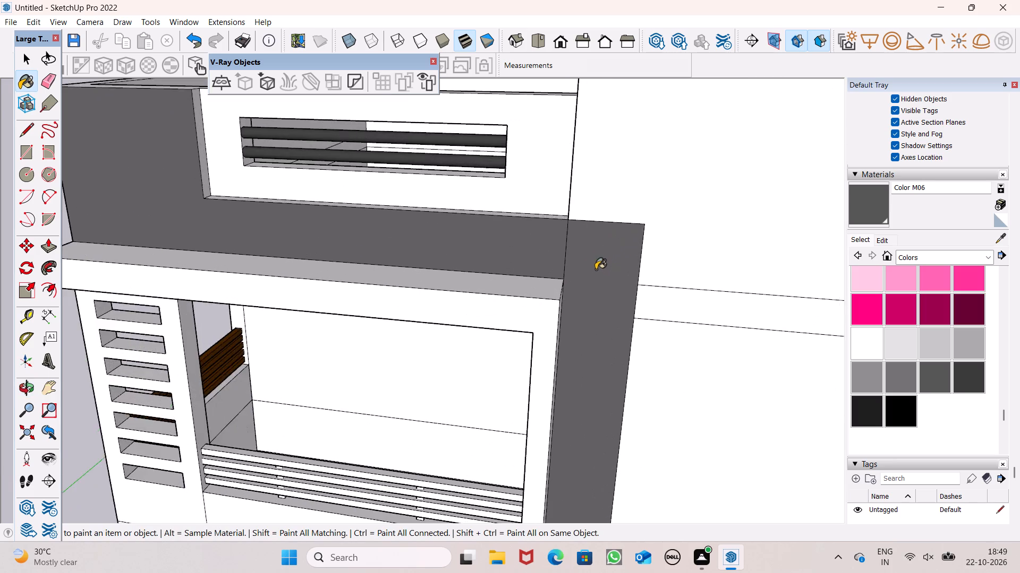
{"action": "middle_click_drag", "start_coordinate": [597, 276], "coordinate": [591, 289]}
{"action": "scroll", "coordinate": [606, 283], "scroll_direction": "up", "scroll_amount": 1}
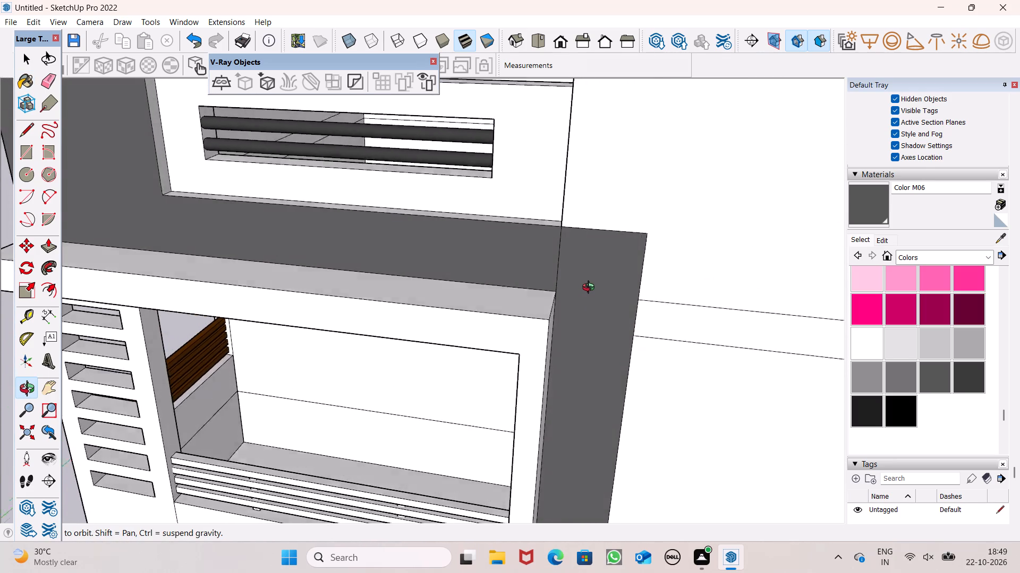
{"action": "middle_click_drag", "start_coordinate": [591, 289], "coordinate": [585, 252]}
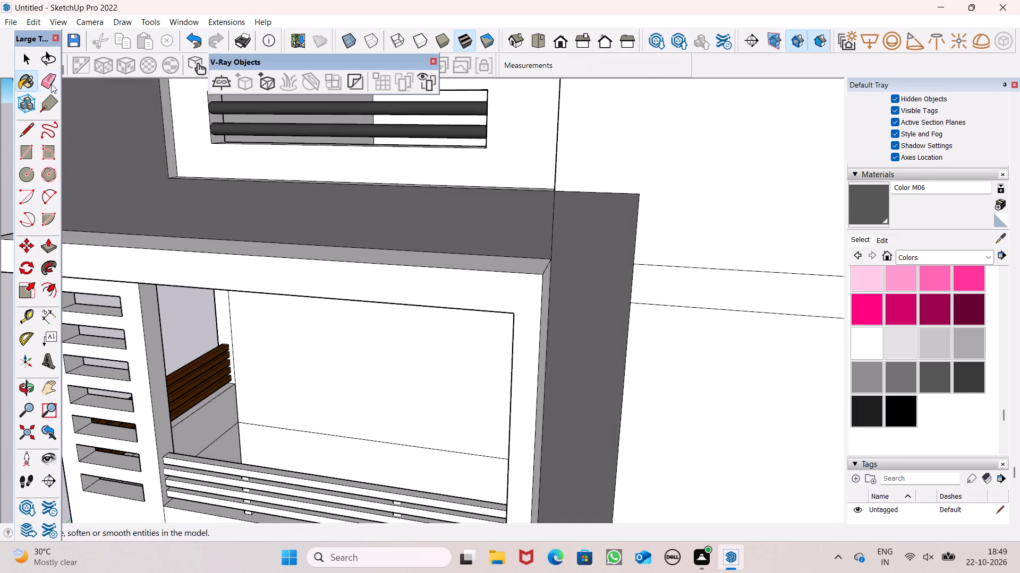
{"action": "left_click", "coordinate": [56, 82]}
{"action": "left_click_drag", "start_coordinate": [545, 233], "coordinate": [544, 234]}
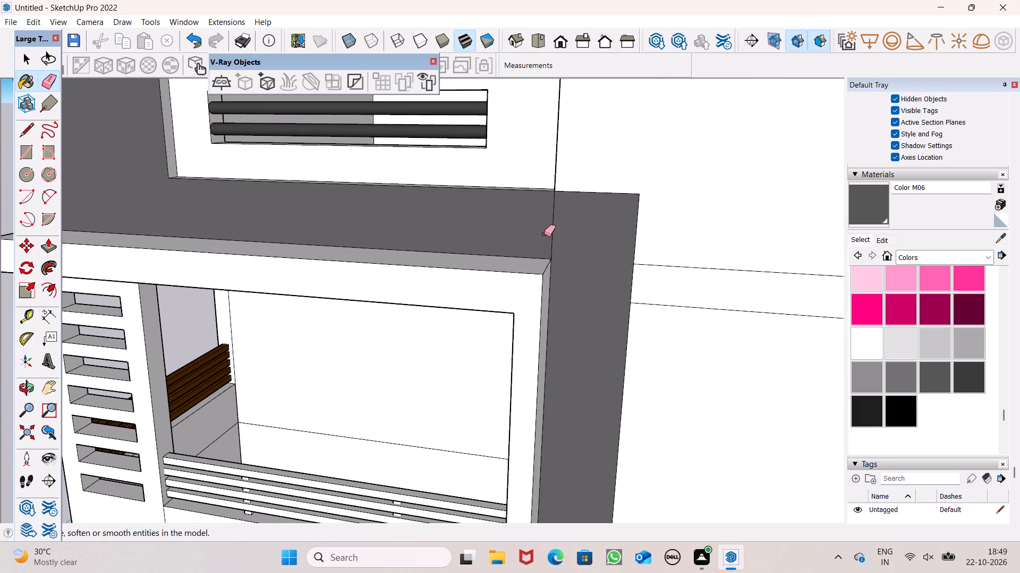
{"action": "left_click_drag", "start_coordinate": [544, 234], "coordinate": [552, 234]}
{"action": "scroll", "coordinate": [456, 213], "scroll_direction": "down", "scroll_amount": 6}
{"action": "scroll", "coordinate": [524, 176], "scroll_direction": "down", "scroll_amount": 5}
{"action": "key", "text": "space"}
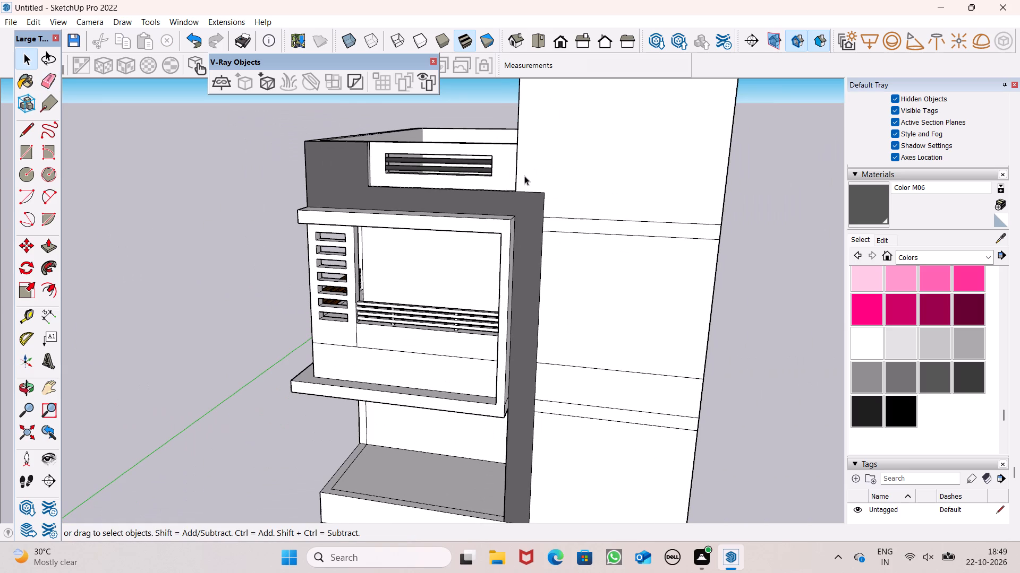
Examine the dark grey L-shaped band on the facade from the corner, above and the front.
{"action": "scroll", "coordinate": [525, 177], "scroll_direction": "down", "scroll_amount": 3}
{"action": "scroll", "coordinate": [525, 227], "scroll_direction": "down", "scroll_amount": 2}
{"action": "middle_click_drag", "start_coordinate": [524, 246], "coordinate": [521, 266]}
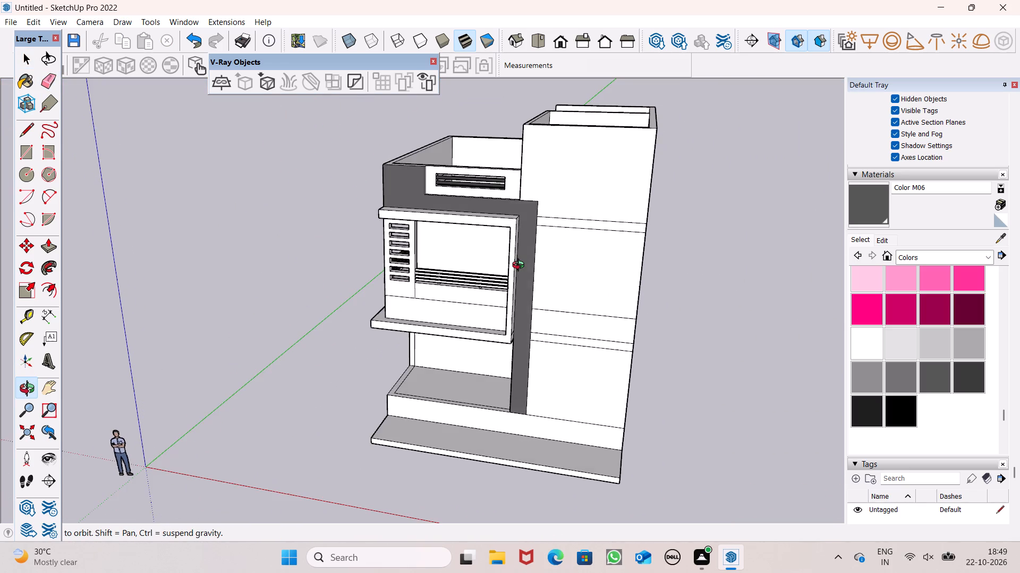
{"action": "middle_click_drag", "start_coordinate": [521, 266], "coordinate": [421, 318]}
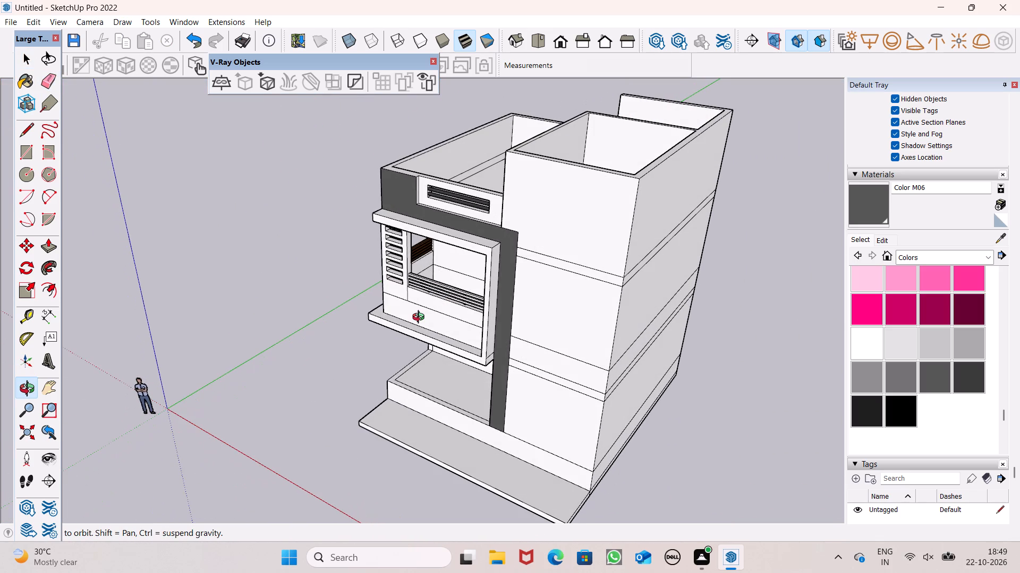
{"action": "middle_click_drag", "start_coordinate": [421, 318], "coordinate": [419, 319]}
{"action": "middle_click_drag", "start_coordinate": [467, 318], "coordinate": [477, 316]}
{"action": "middle_click_drag", "start_coordinate": [516, 306], "coordinate": [566, 285]}
{"action": "scroll", "coordinate": [422, 225], "scroll_direction": "down", "scroll_amount": 3}
{"action": "middle_click_drag", "start_coordinate": [559, 261], "coordinate": [664, 213]}
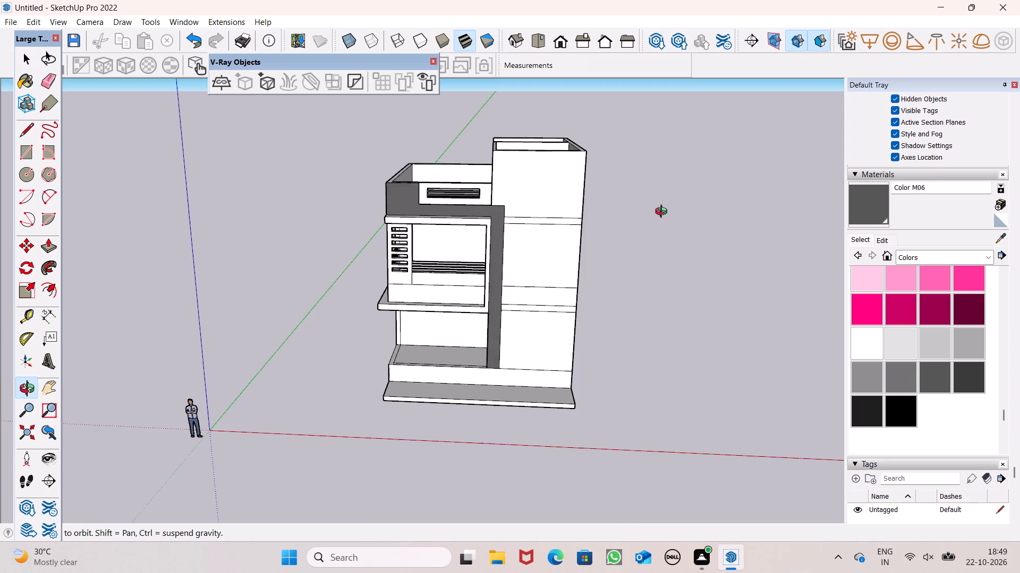
{"action": "middle_click_drag", "start_coordinate": [664, 213], "coordinate": [665, 203]}
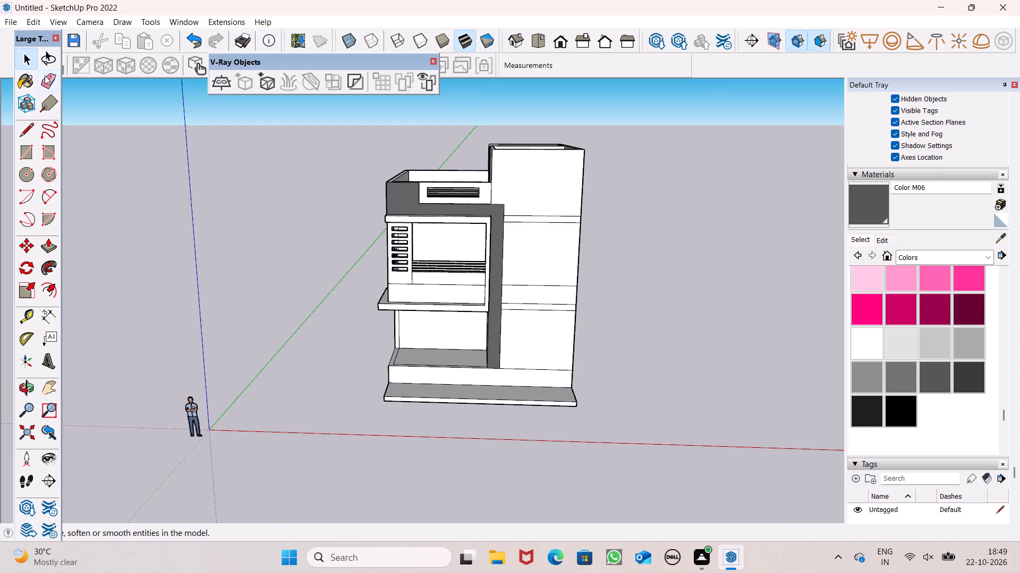
Erase the horizontal floor lines across the tall plain front wall, including the one near its base.
{"action": "left_click", "coordinate": [45, 75]}
{"action": "left_click_drag", "start_coordinate": [513, 205], "coordinate": [517, 230]}
{"action": "left_click_drag", "start_coordinate": [527, 244], "coordinate": [527, 294]}
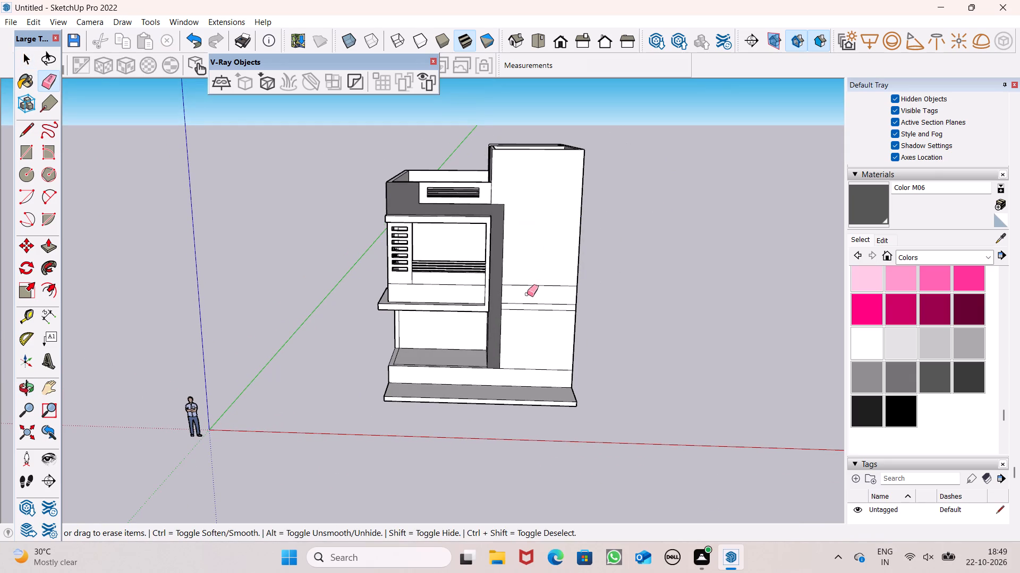
{"action": "left_click_drag", "start_coordinate": [527, 294], "coordinate": [527, 318]}
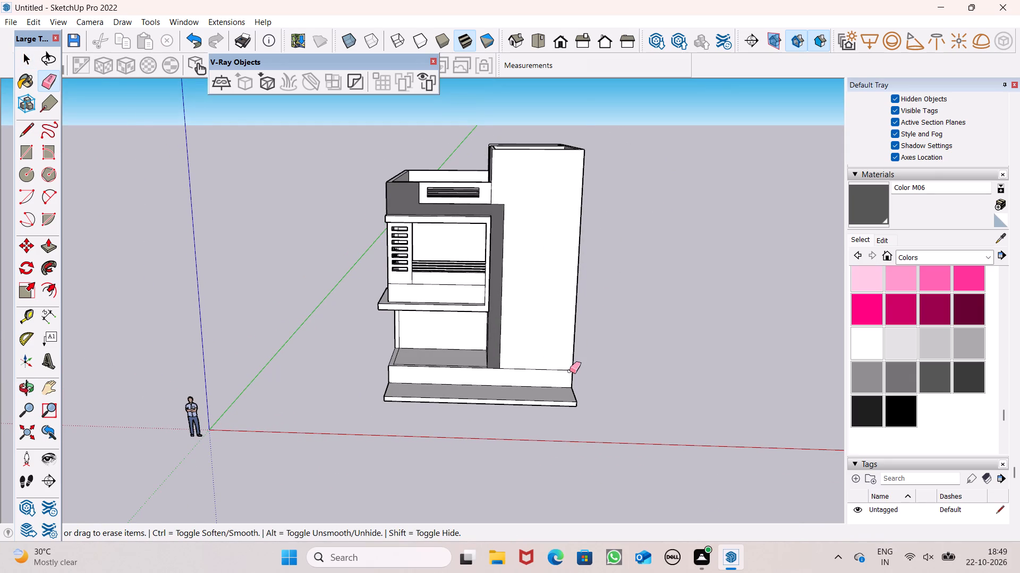
{"action": "scroll", "coordinate": [569, 371], "scroll_direction": "up", "scroll_amount": 1}
{"action": "left_click", "coordinate": [530, 366]}
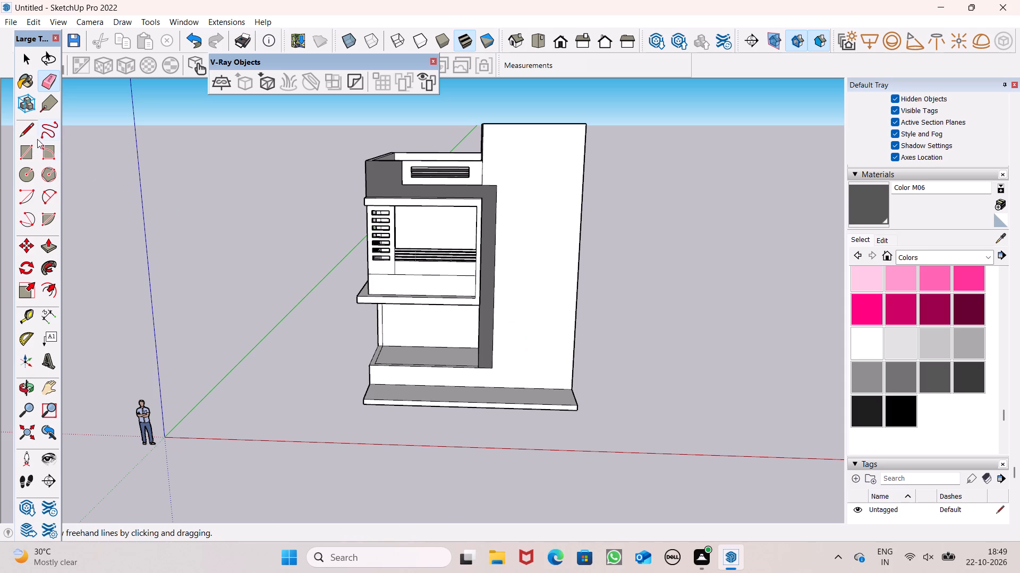
Draw a vertical line from the dark strip's lower outer corner down to the base platform, dividing the low wall from the tall wall.
{"action": "left_click", "coordinate": [29, 130]}
{"action": "scroll", "coordinate": [373, 406], "scroll_direction": "up", "scroll_amount": 6}
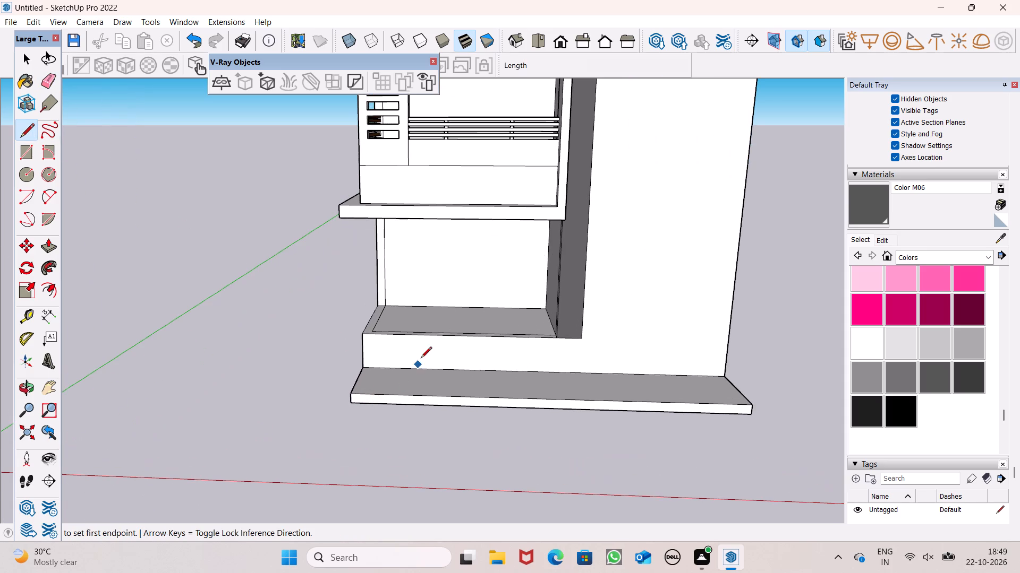
{"action": "scroll", "coordinate": [594, 351], "scroll_direction": "up", "scroll_amount": 4}
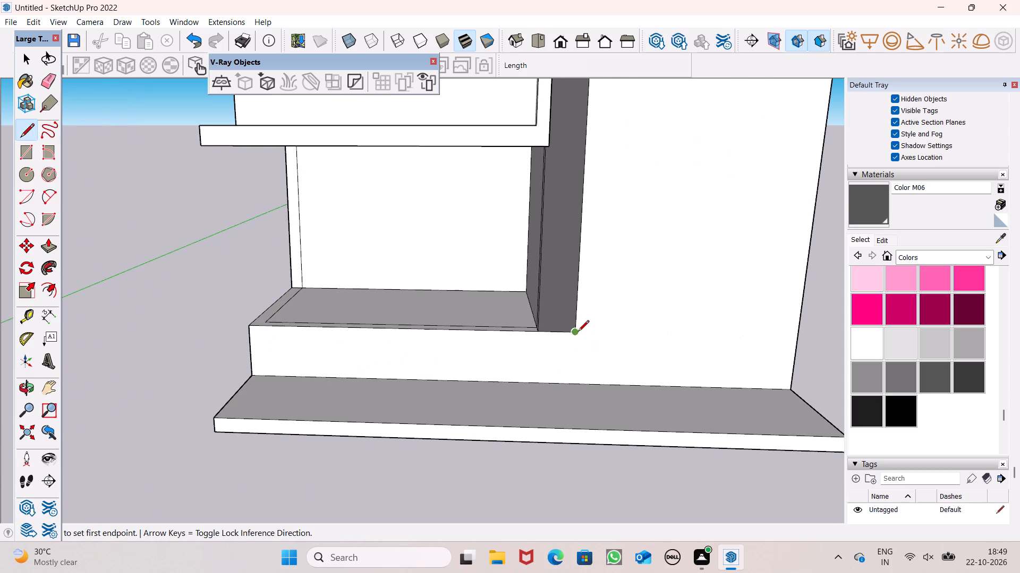
{"action": "left_click", "coordinate": [577, 332]}
{"action": "left_click", "coordinate": [571, 384]}
{"action": "key", "text": "space"}
{"action": "scroll", "coordinate": [514, 414], "scroll_direction": "down", "scroll_amount": 7}
{"action": "scroll", "coordinate": [459, 390], "scroll_direction": "down", "scroll_amount": 3}
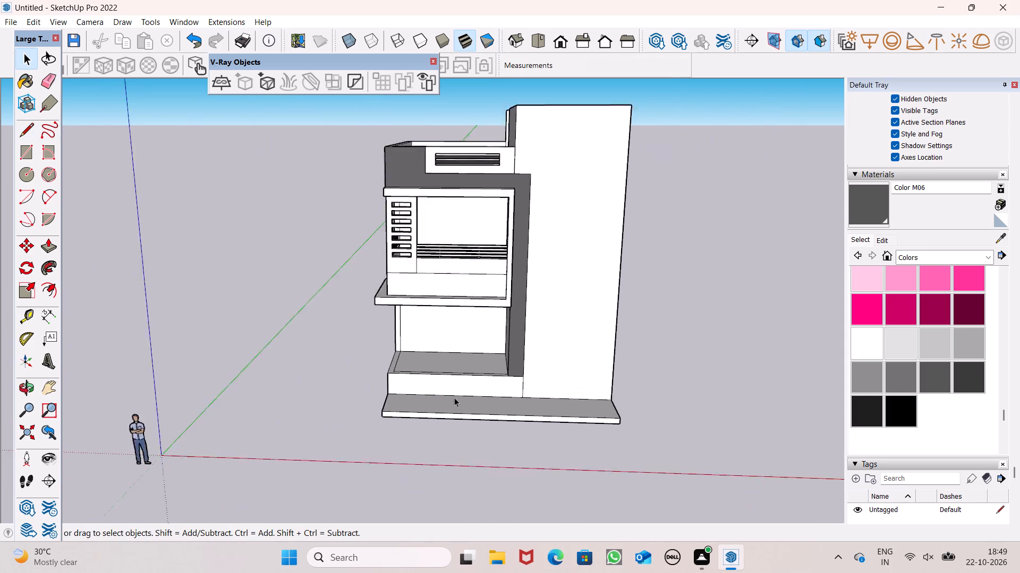
Draw a 9" line across the top of the tall front wall, from the outer inner-corner of its opening to the front edge.
{"action": "scroll", "coordinate": [454, 397], "scroll_direction": "down", "scroll_amount": 2}
{"action": "scroll", "coordinate": [648, 311], "scroll_direction": "up", "scroll_amount": 3}
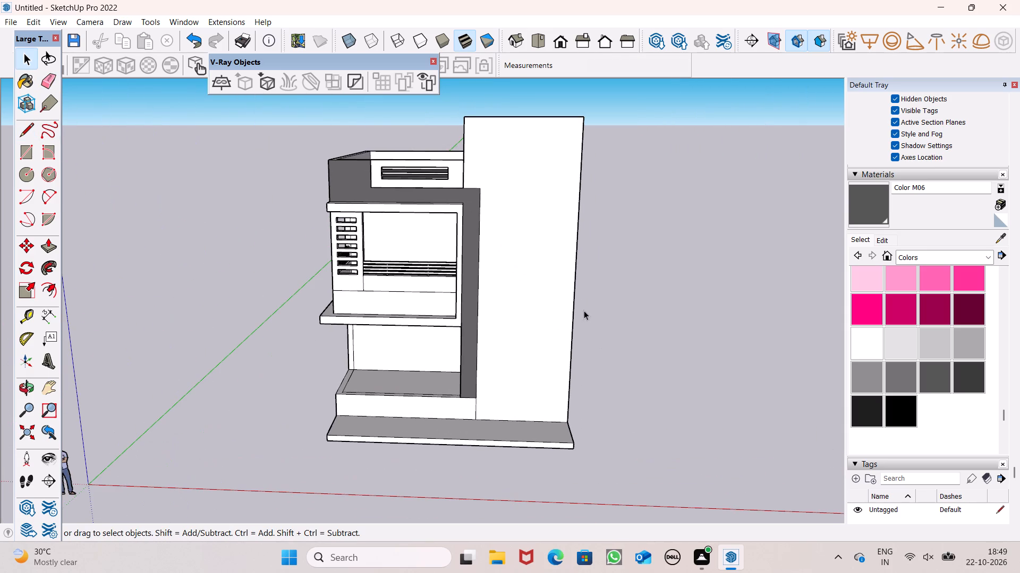
{"action": "scroll", "coordinate": [443, 296], "scroll_direction": "down", "scroll_amount": 4}
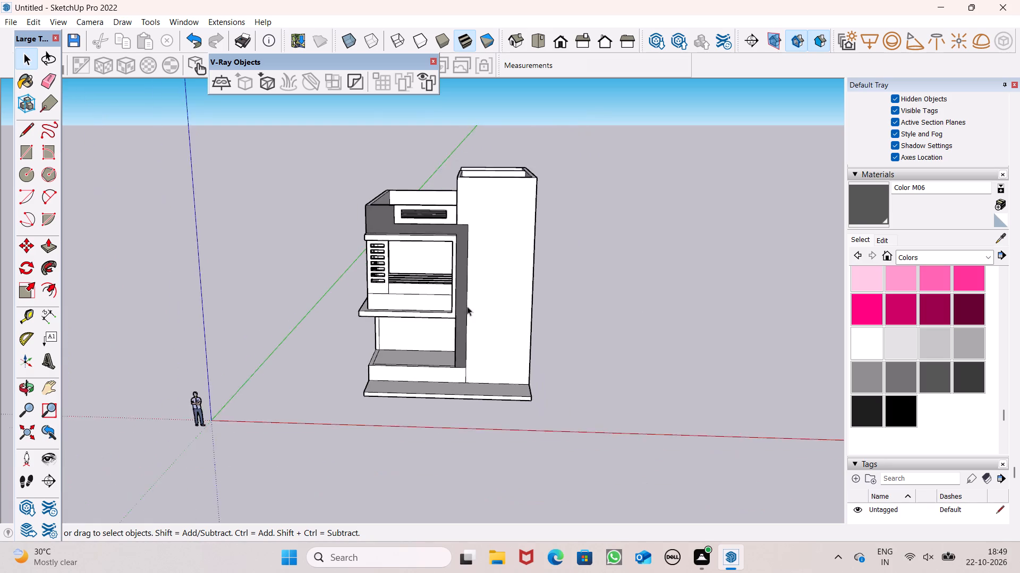
{"action": "middle_click_drag", "start_coordinate": [465, 323], "coordinate": [455, 477]}
{"action": "scroll", "coordinate": [504, 224], "scroll_direction": "up", "scroll_amount": 5}
{"action": "scroll", "coordinate": [433, 196], "scroll_direction": "down", "scroll_amount": 4}
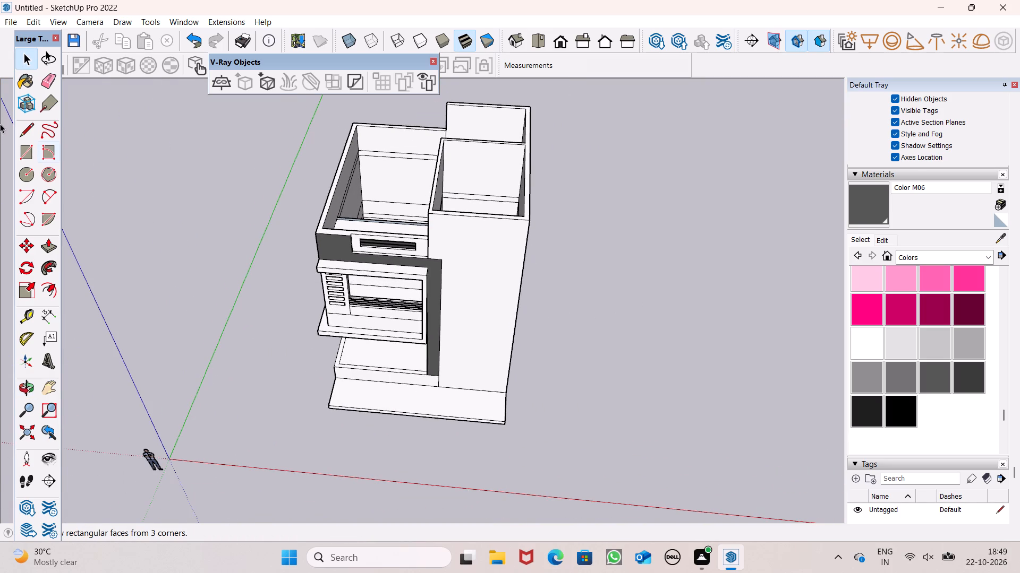
{"action": "left_click", "coordinate": [19, 126]}
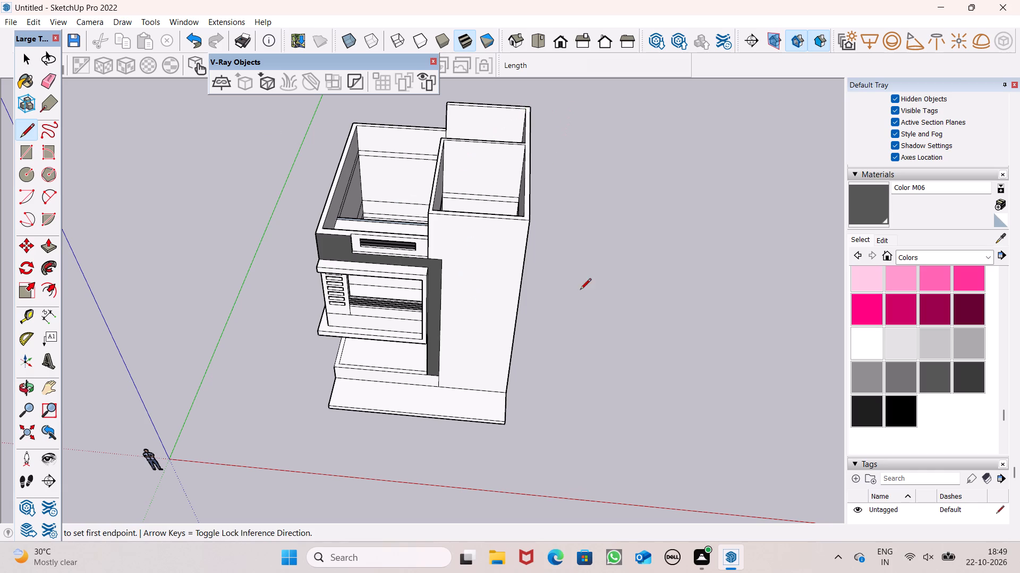
{"action": "scroll", "coordinate": [530, 215], "scroll_direction": "up", "scroll_amount": 11}
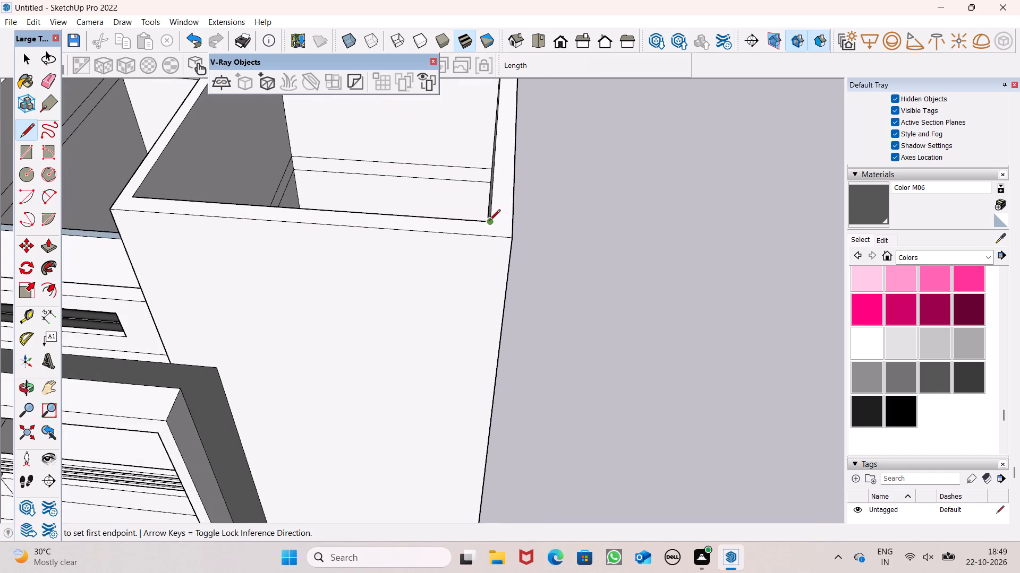
{"action": "left_click", "coordinate": [489, 221]}
{"action": "left_click", "coordinate": [484, 239]}
Draw a vertical line from that point down the tall front wall to the base platform, marking a narrow strip along its outer edge.
{"action": "left_click", "coordinate": [487, 237]}
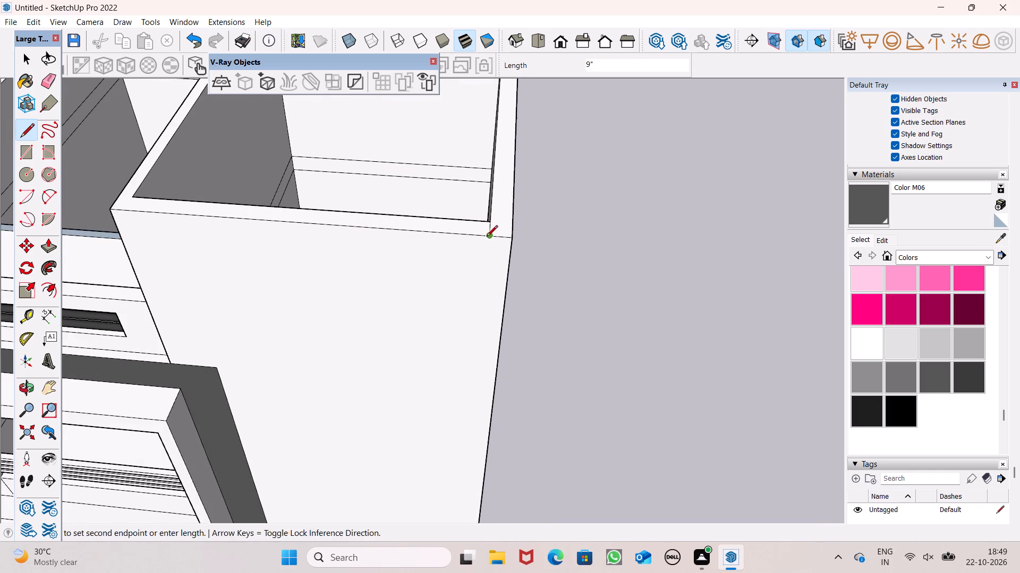
{"action": "scroll", "coordinate": [525, 222], "scroll_direction": "down", "scroll_amount": 6}
{"action": "scroll", "coordinate": [495, 277], "scroll_direction": "down", "scroll_amount": 6}
{"action": "middle_click_drag", "start_coordinate": [493, 302], "coordinate": [505, 258]}
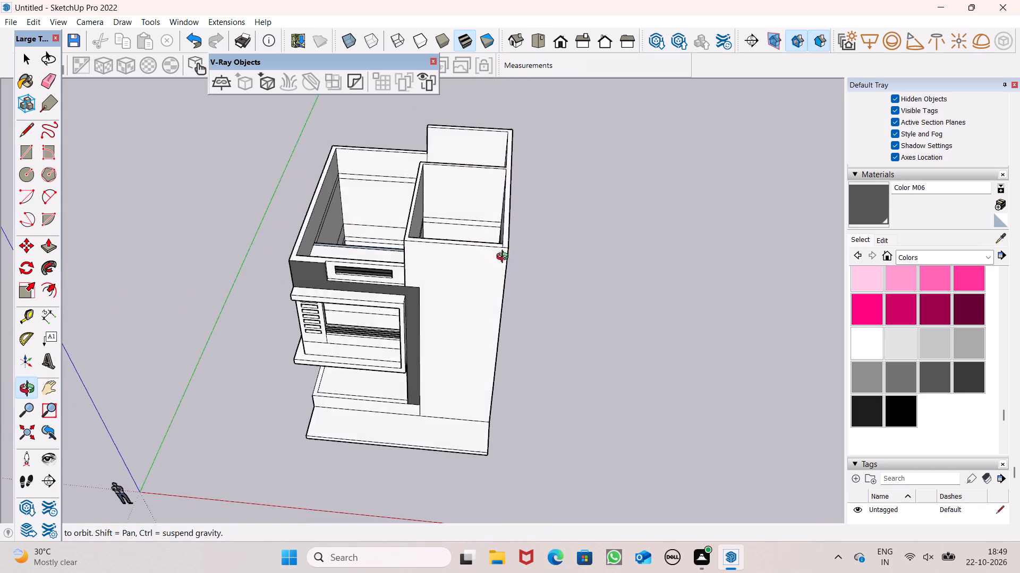
{"action": "middle_click_drag", "start_coordinate": [505, 258], "coordinate": [528, 195]}
{"action": "scroll", "coordinate": [474, 409], "scroll_direction": "up", "scroll_amount": 6}
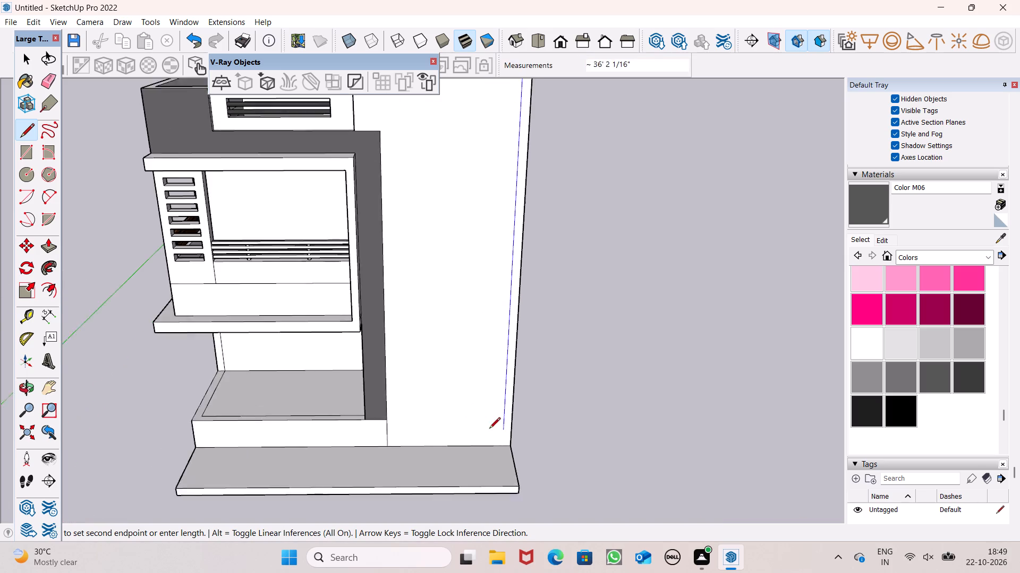
{"action": "scroll", "coordinate": [489, 429], "scroll_direction": "up", "scroll_amount": 1}
{"action": "left_click", "coordinate": [507, 450]}
{"action": "scroll", "coordinate": [508, 448], "scroll_direction": "down", "scroll_amount": 8}
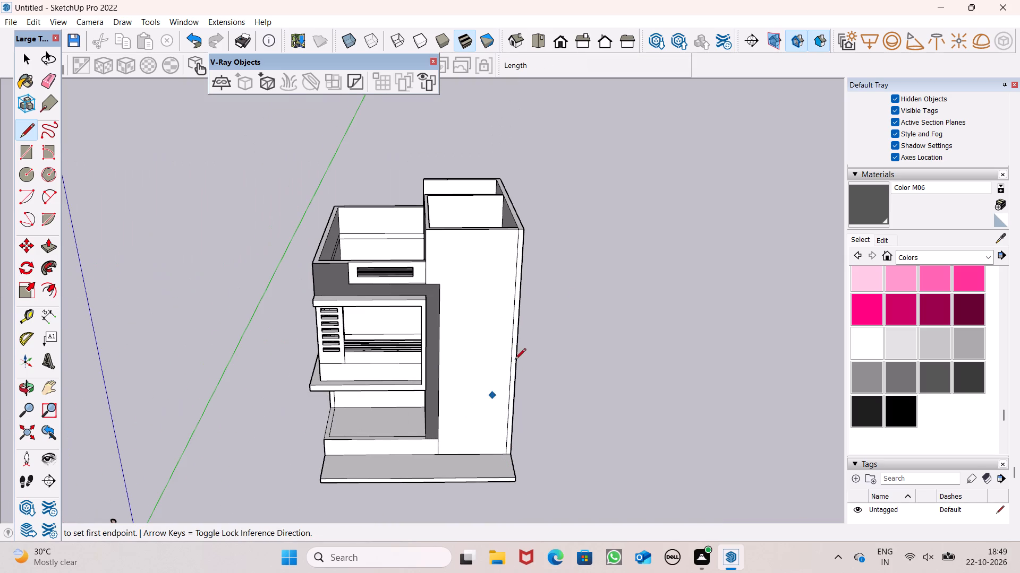
{"action": "scroll", "coordinate": [550, 267], "scroll_direction": "up", "scroll_amount": 2}
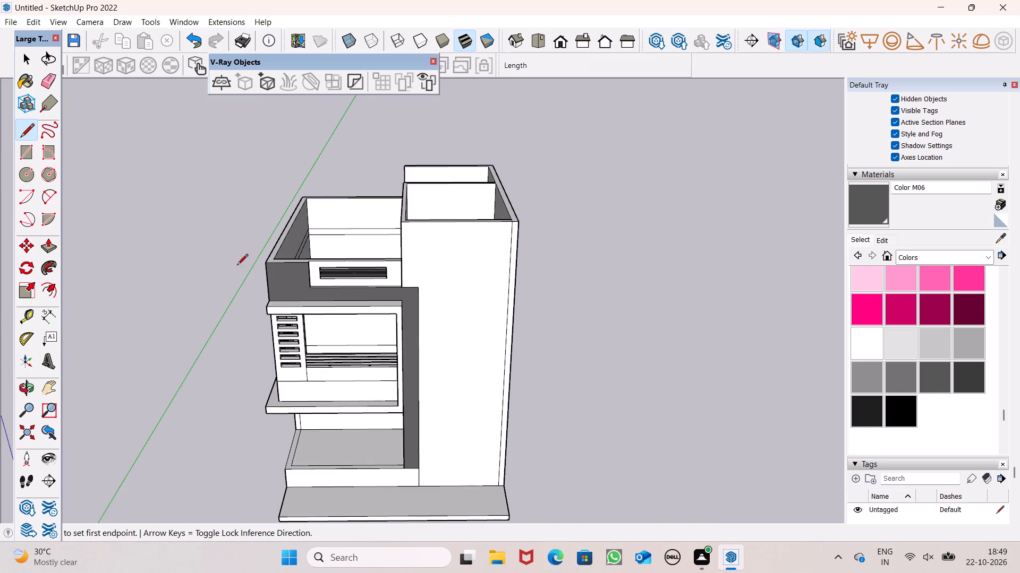
Pull the narrow vertical strip at the tall wall's outer edge forward 8 1/2" with Push/Pull.
{"action": "left_click", "coordinate": [47, 247]}
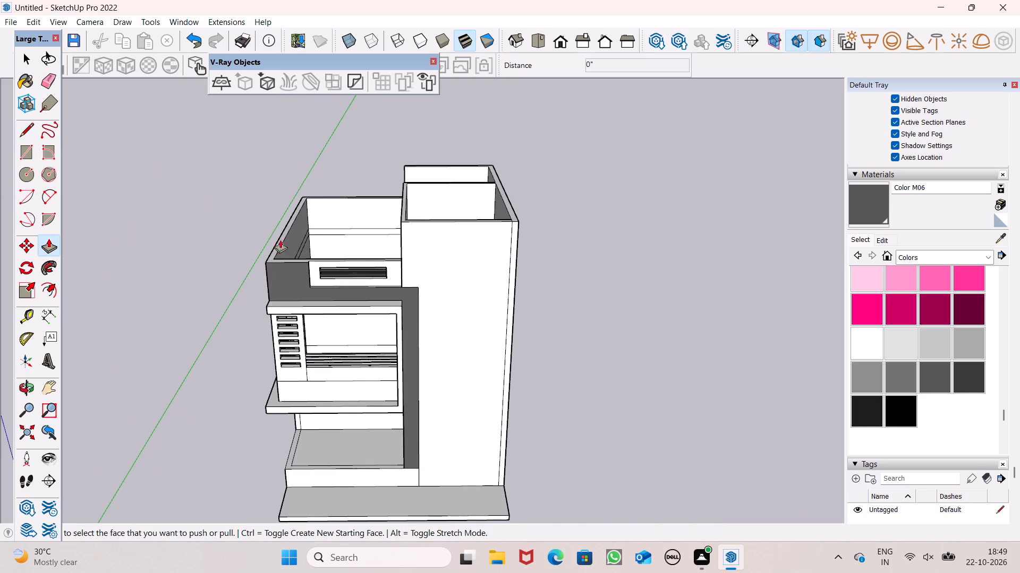
{"action": "scroll", "coordinate": [502, 213], "scroll_direction": "down", "scroll_amount": 2}
{"action": "middle_click_drag", "start_coordinate": [512, 232], "coordinate": [531, 292]}
{"action": "scroll", "coordinate": [509, 248], "scroll_direction": "up", "scroll_amount": 7}
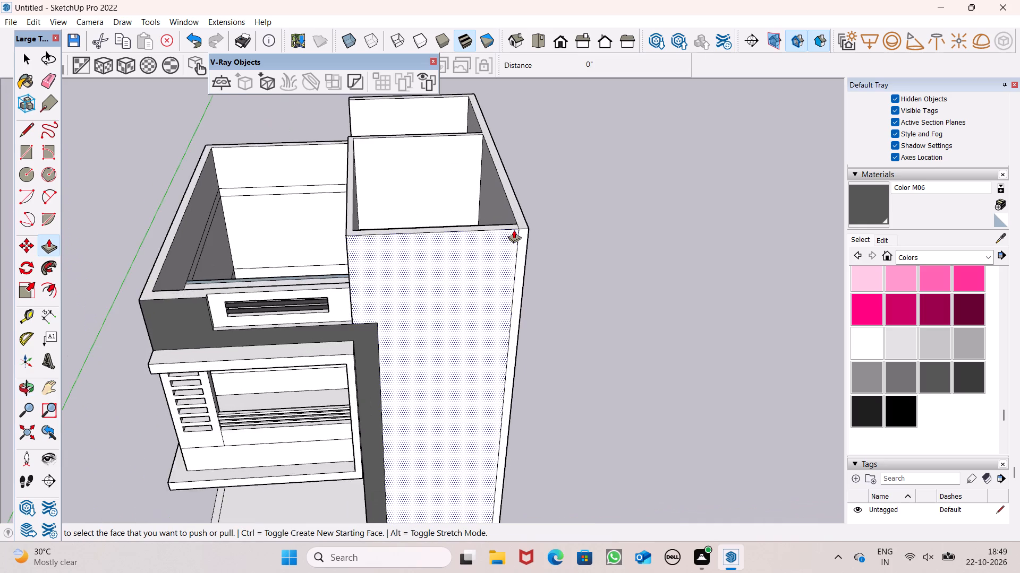
{"action": "scroll", "coordinate": [514, 230], "scroll_direction": "up", "scroll_amount": 5}
{"action": "left_click_drag", "start_coordinate": [530, 248], "coordinate": [532, 257]}
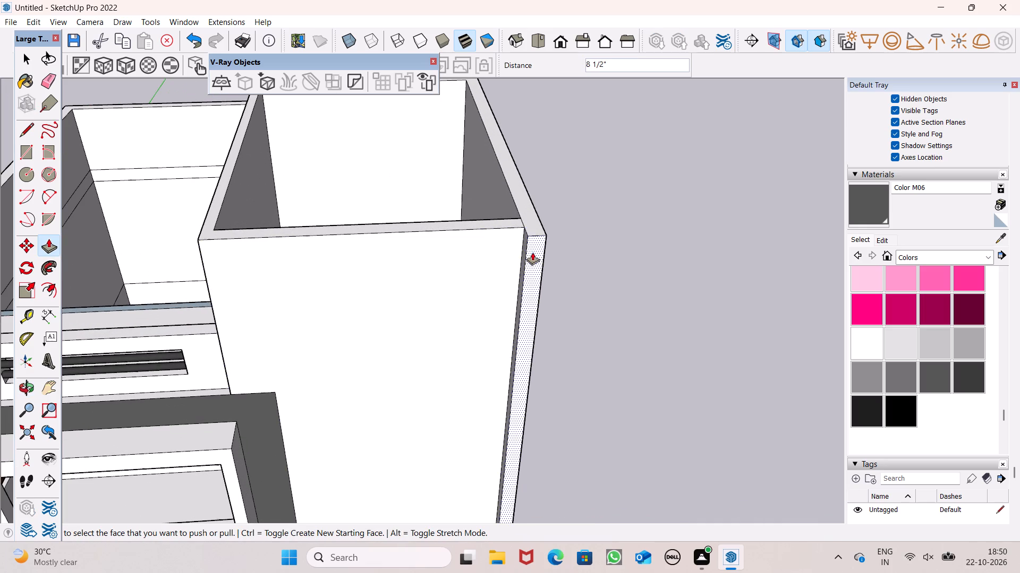
{"action": "scroll", "coordinate": [569, 195], "scroll_direction": "down", "scroll_amount": 4}
{"action": "middle_click_drag", "start_coordinate": [569, 246], "coordinate": [647, 180]}
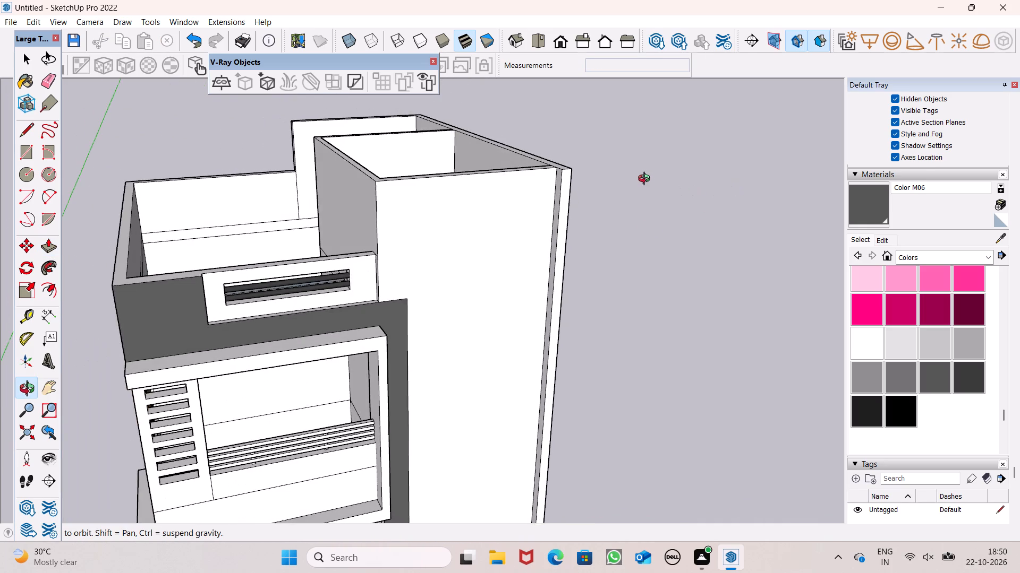
{"action": "middle_click_drag", "start_coordinate": [647, 180], "coordinate": [609, 192]}
{"action": "scroll", "coordinate": [607, 192], "scroll_direction": "down", "scroll_amount": 9}
{"action": "middle_click_drag", "start_coordinate": [600, 205], "coordinate": [596, 396]}
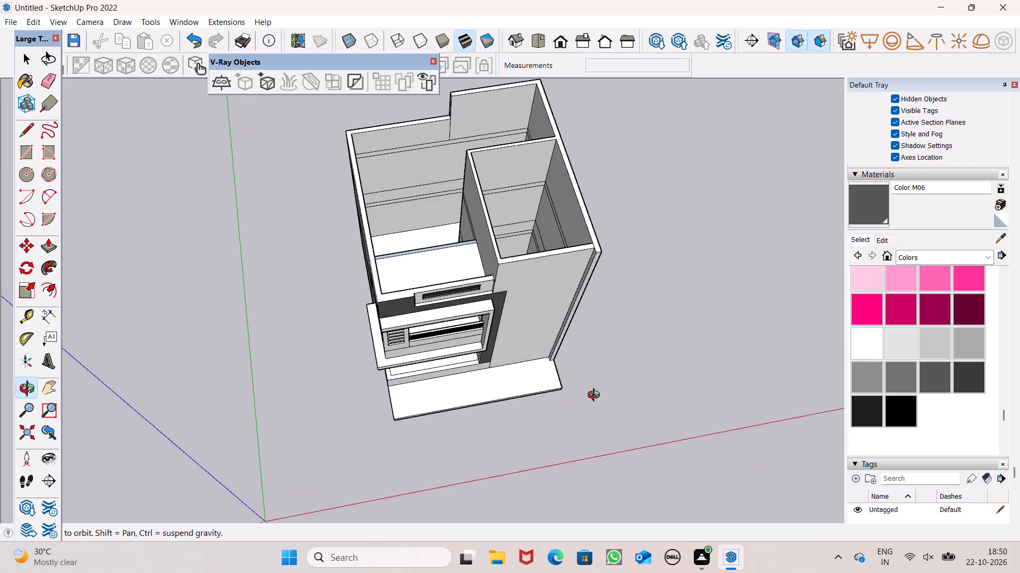
{"action": "middle_click_drag", "start_coordinate": [596, 396], "coordinate": [537, 374]}
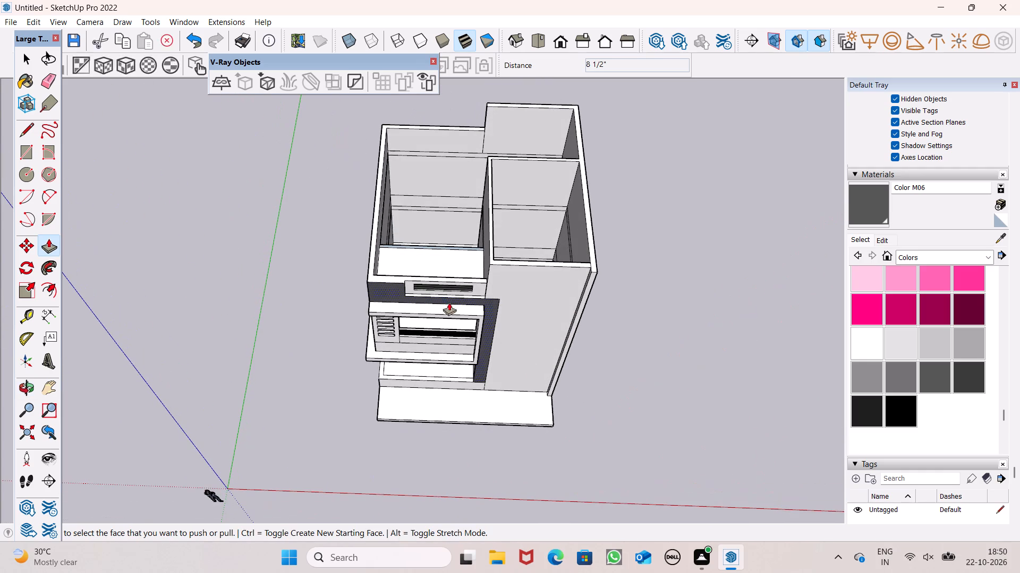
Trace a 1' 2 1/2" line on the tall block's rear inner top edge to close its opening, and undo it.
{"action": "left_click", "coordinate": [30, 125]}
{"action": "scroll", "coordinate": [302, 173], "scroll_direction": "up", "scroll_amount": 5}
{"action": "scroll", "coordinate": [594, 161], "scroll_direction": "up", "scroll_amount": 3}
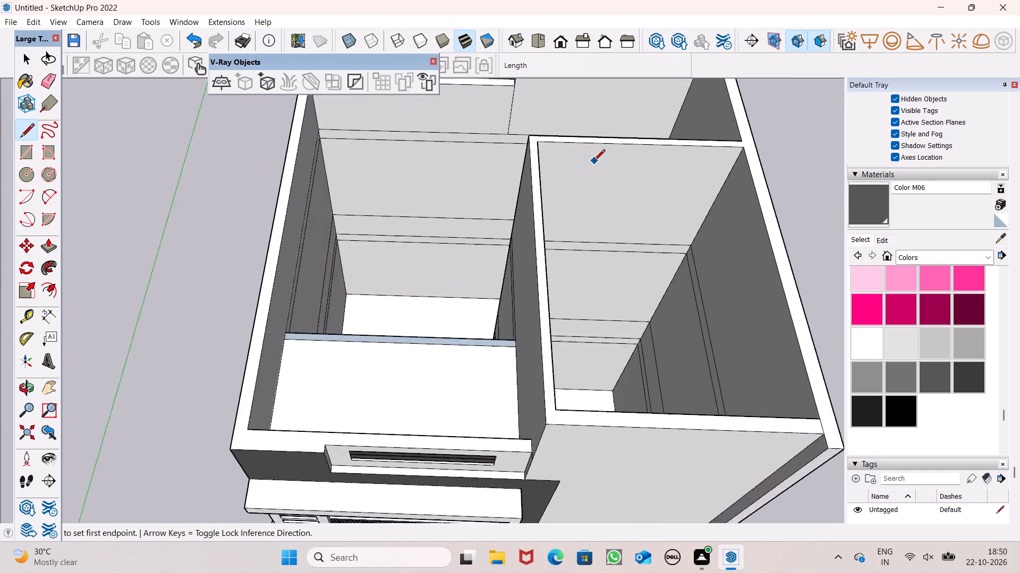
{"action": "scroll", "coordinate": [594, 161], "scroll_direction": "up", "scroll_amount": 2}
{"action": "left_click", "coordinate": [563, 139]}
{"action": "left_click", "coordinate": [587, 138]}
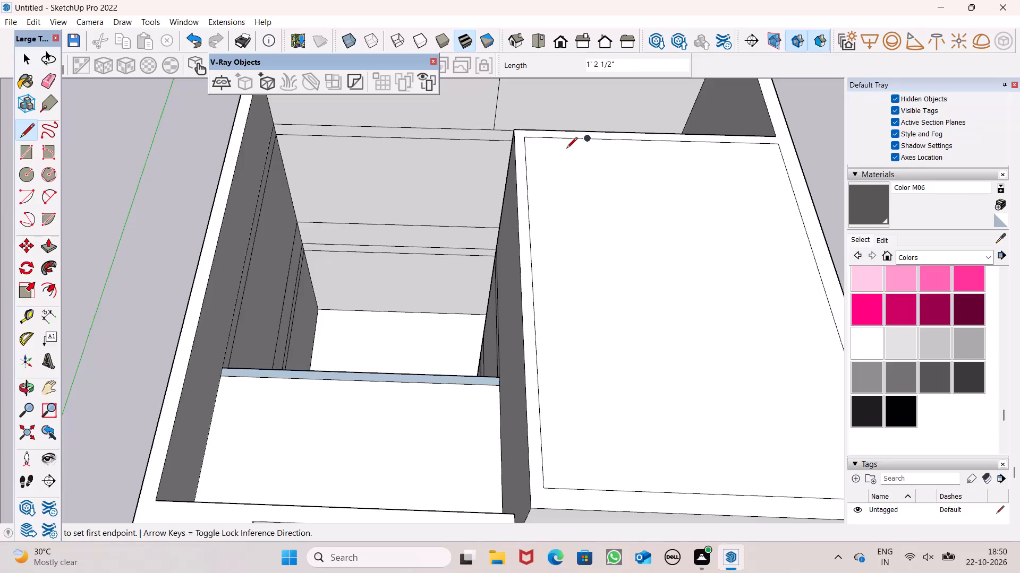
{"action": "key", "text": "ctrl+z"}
Trace part of the lower intermediate floor line inside the tall front block to form a floor face across the room.
{"action": "scroll", "coordinate": [510, 177], "scroll_direction": "down", "scroll_amount": 4}
{"action": "middle_click_drag", "start_coordinate": [499, 267], "coordinate": [447, 241]}
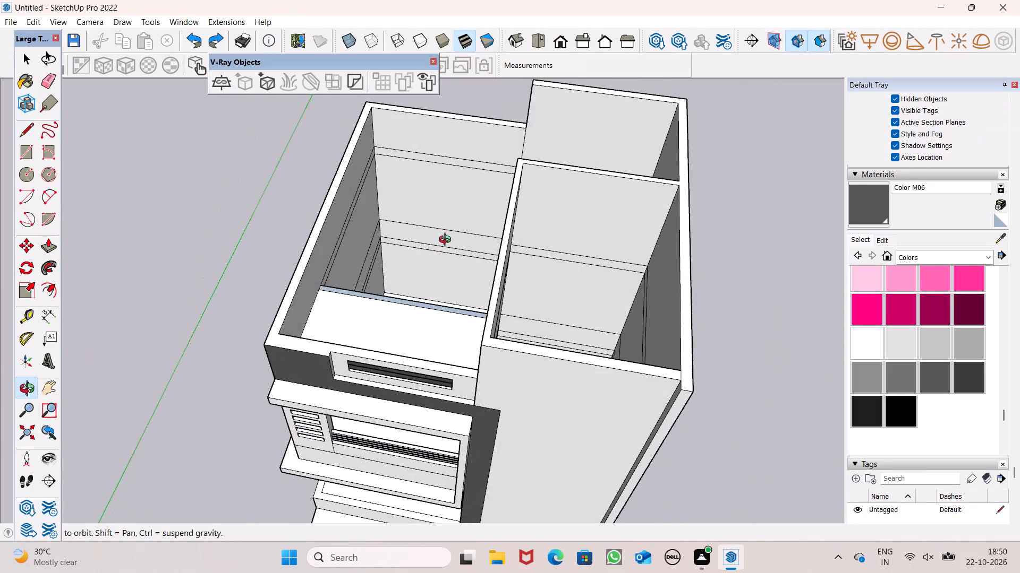
{"action": "middle_click_drag", "start_coordinate": [447, 241], "coordinate": [440, 238]}
{"action": "middle_click_drag", "start_coordinate": [529, 344], "coordinate": [583, 440]}
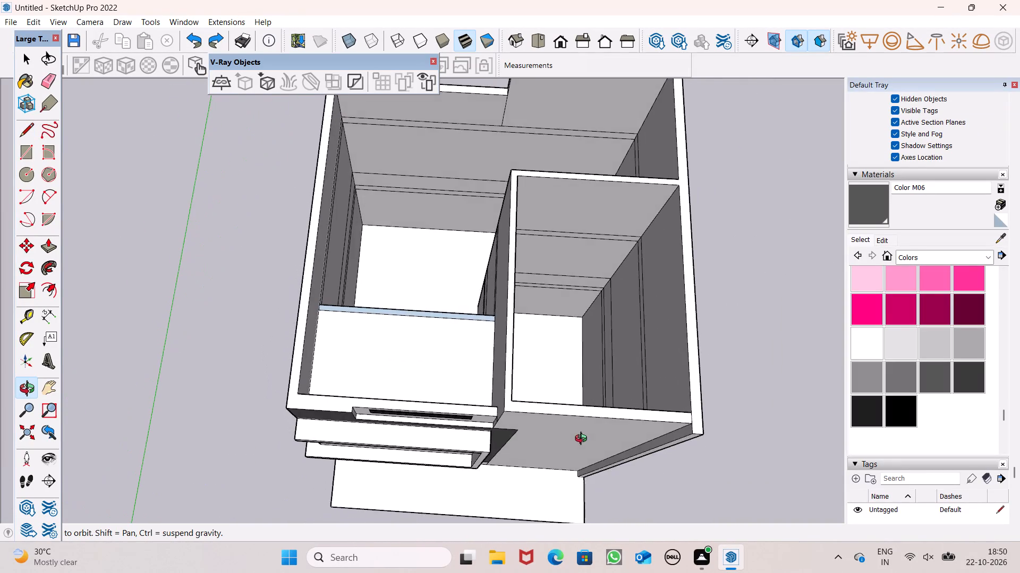
{"action": "middle_click_drag", "start_coordinate": [583, 440], "coordinate": [613, 397]}
{"action": "scroll", "coordinate": [459, 334], "scroll_direction": "down", "scroll_amount": 3}
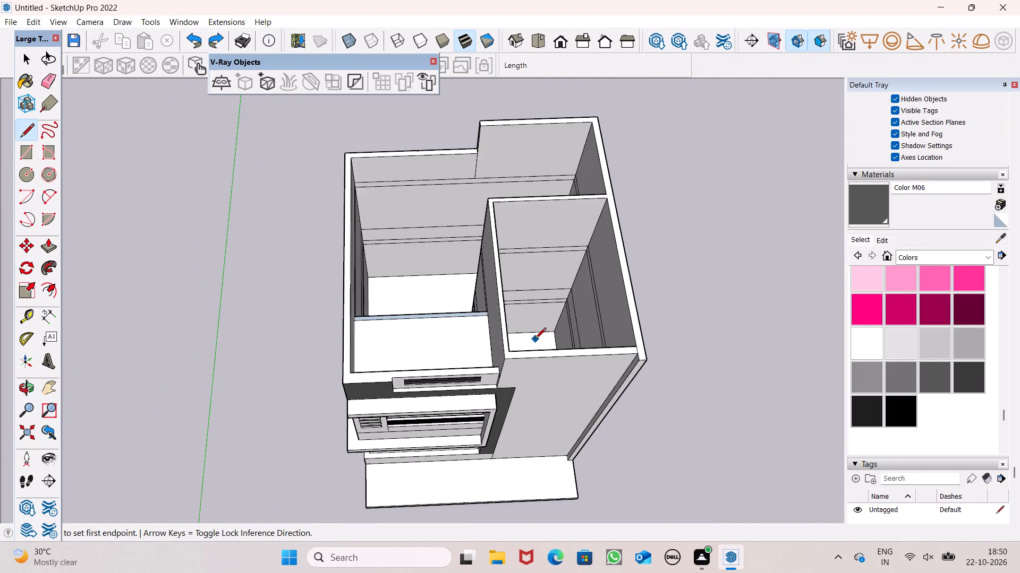
{"action": "middle_click_drag", "start_coordinate": [533, 340], "coordinate": [535, 166]}
{"action": "middle_click_drag", "start_coordinate": [535, 166], "coordinate": [131, 384]}
{"action": "middle_click", "coordinate": [98, 381]}
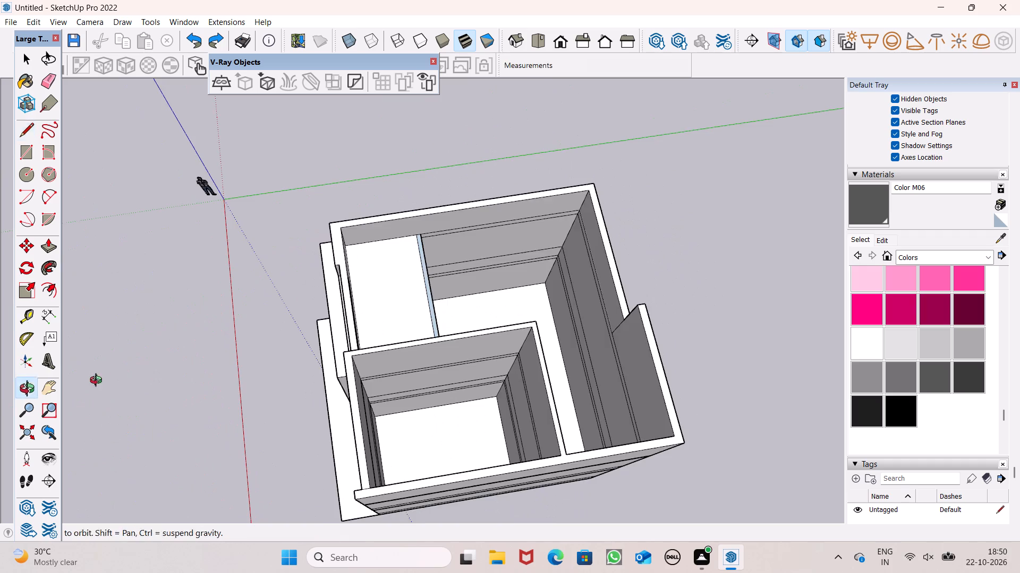
{"action": "middle_click_drag", "start_coordinate": [98, 381], "coordinate": [388, 332]}
{"action": "scroll", "coordinate": [242, 300], "scroll_direction": "down", "scroll_amount": 3}
{"action": "middle_click_drag", "start_coordinate": [239, 318], "coordinate": [805, 219]}
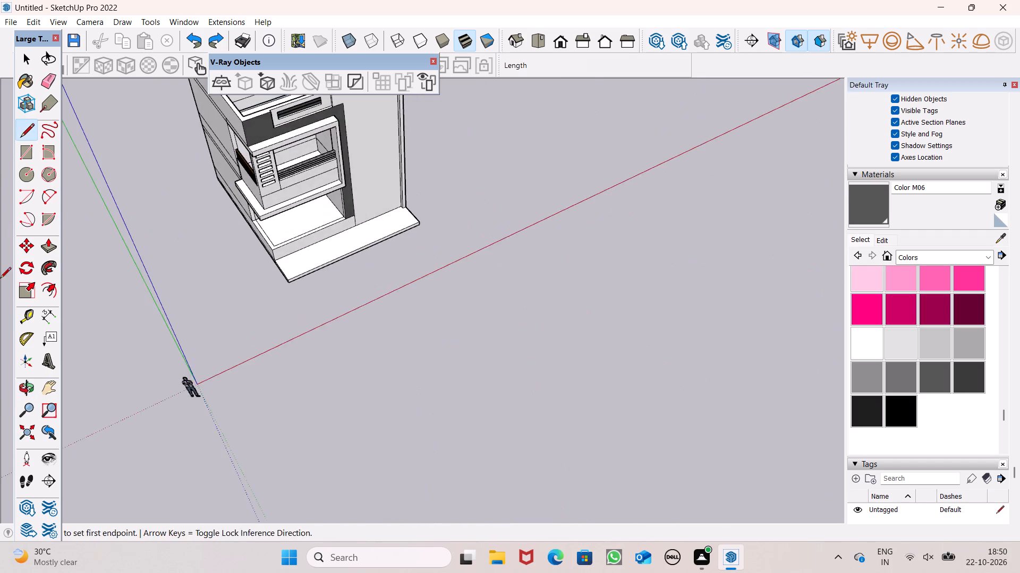
{"action": "middle_click_drag", "start_coordinate": [13, 289], "coordinate": [0, 303]}
{"action": "scroll", "coordinate": [55, 255], "scroll_direction": "down", "scroll_amount": 3}
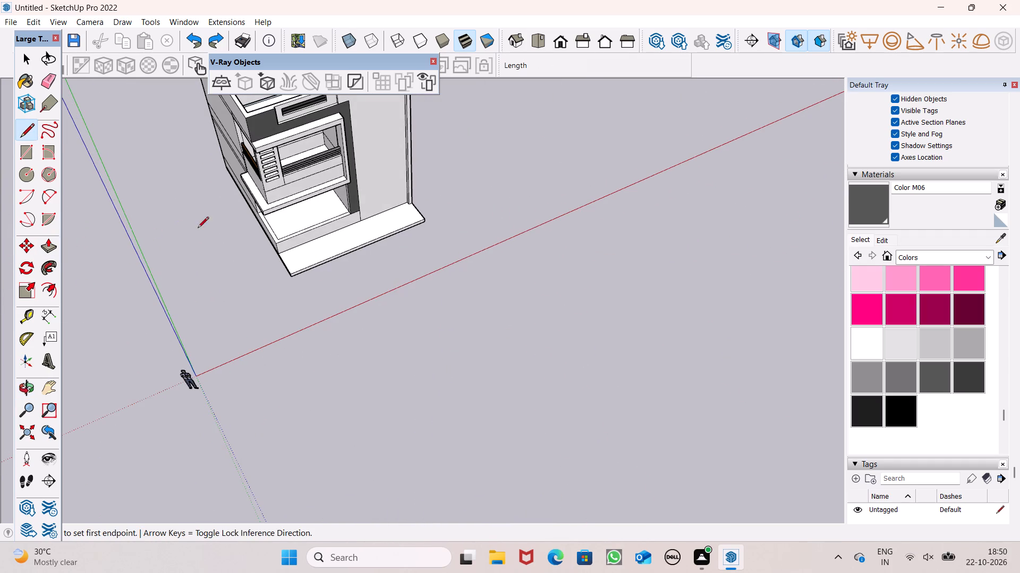
{"action": "scroll", "coordinate": [240, 218], "scroll_direction": "down", "scroll_amount": 5}
{"action": "middle_click_drag", "start_coordinate": [273, 282], "coordinate": [33, 406]}
{"action": "scroll", "coordinate": [428, 338], "scroll_direction": "down", "scroll_amount": 6}
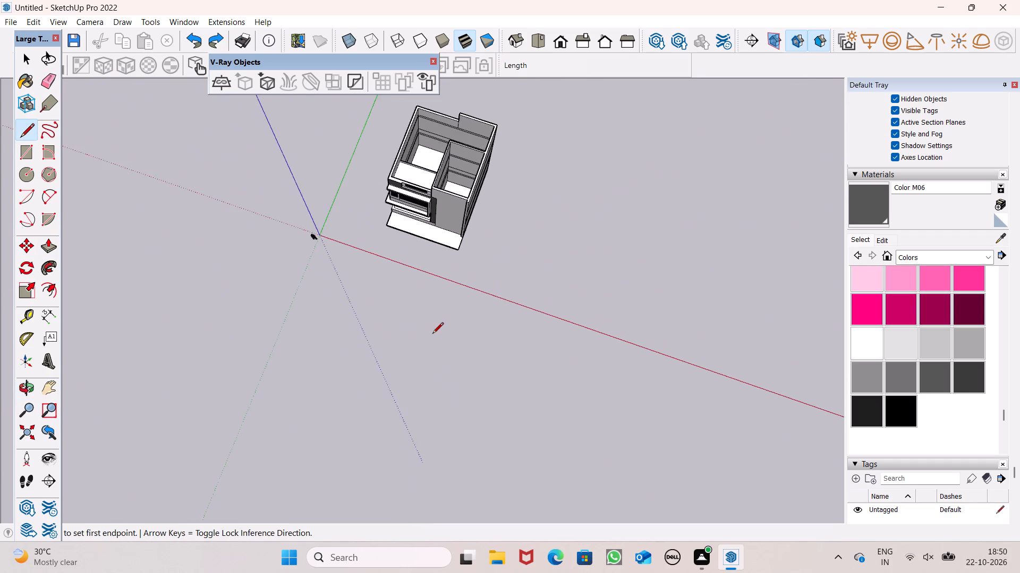
{"action": "scroll", "coordinate": [433, 333], "scroll_direction": "down", "scroll_amount": 5}
{"action": "middle_click_drag", "start_coordinate": [436, 349], "coordinate": [205, 380]}
{"action": "scroll", "coordinate": [591, 306], "scroll_direction": "up", "scroll_amount": 6}
{"action": "scroll", "coordinate": [415, 241], "scroll_direction": "up", "scroll_amount": 8}
{"action": "scroll", "coordinate": [497, 312], "scroll_direction": "up", "scroll_amount": 7}
{"action": "scroll", "coordinate": [386, 258], "scroll_direction": "up", "scroll_amount": 5}
{"action": "middle_click_drag", "start_coordinate": [382, 265], "coordinate": [397, 211]}
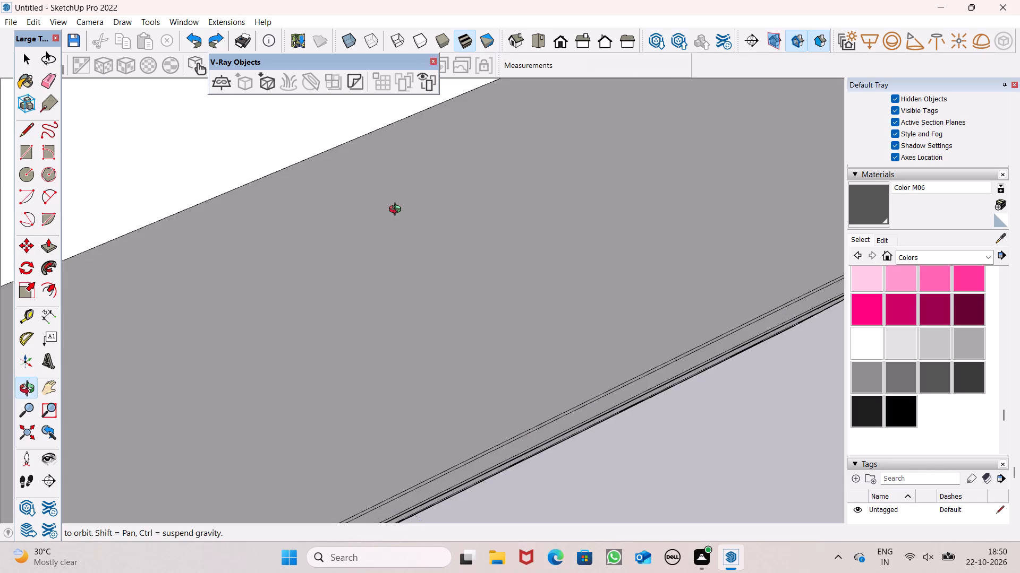
{"action": "middle_click_drag", "start_coordinate": [397, 211], "coordinate": [397, 227]}
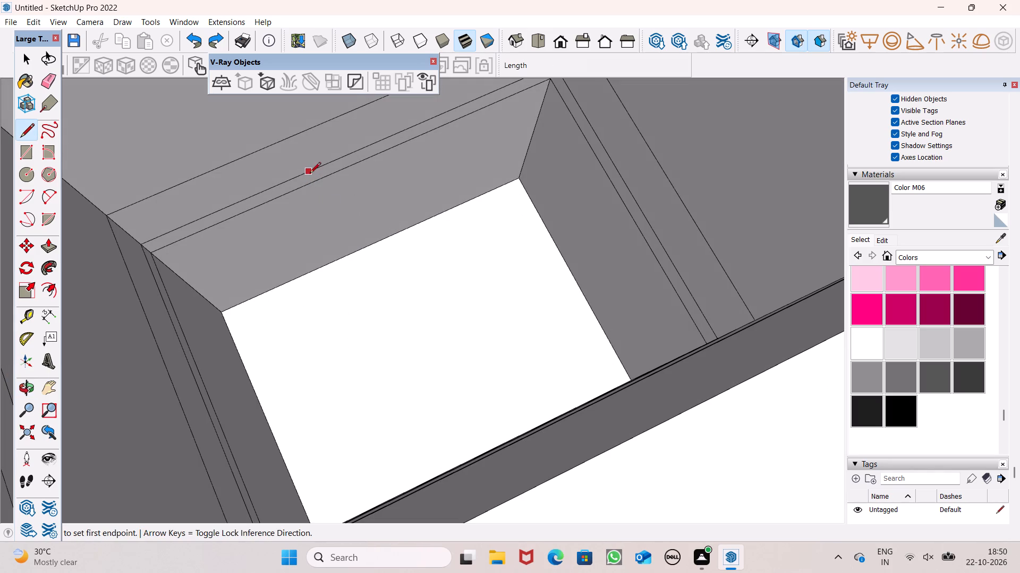
{"action": "left_click", "coordinate": [310, 174]}
{"action": "left_click", "coordinate": [332, 165]}
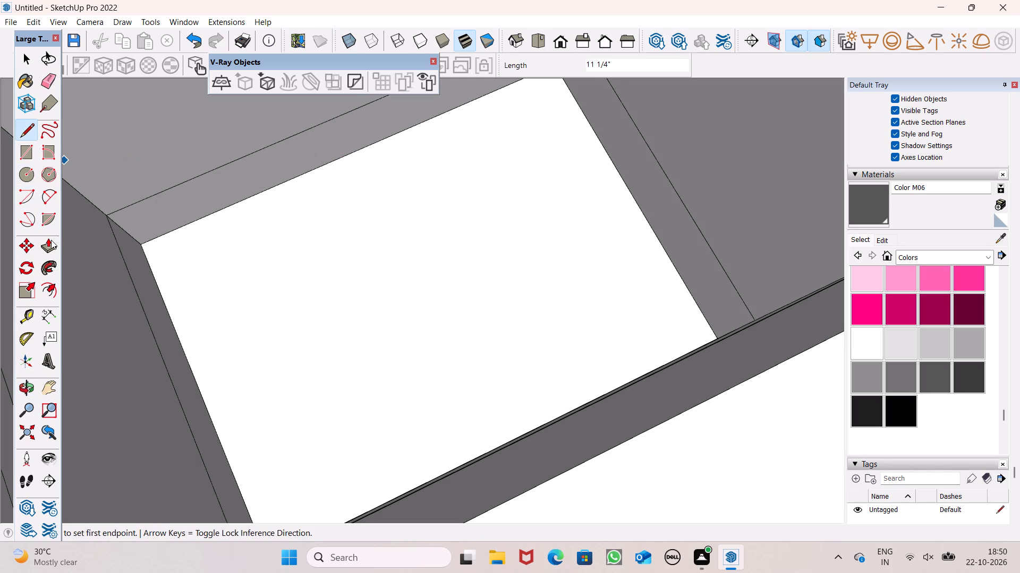
Push/Pull the new floor face inside the tall front block to a 6" slab thickness.
{"action": "left_click", "coordinate": [49, 240]}
{"action": "left_click_drag", "start_coordinate": [346, 280], "coordinate": [346, 281]}
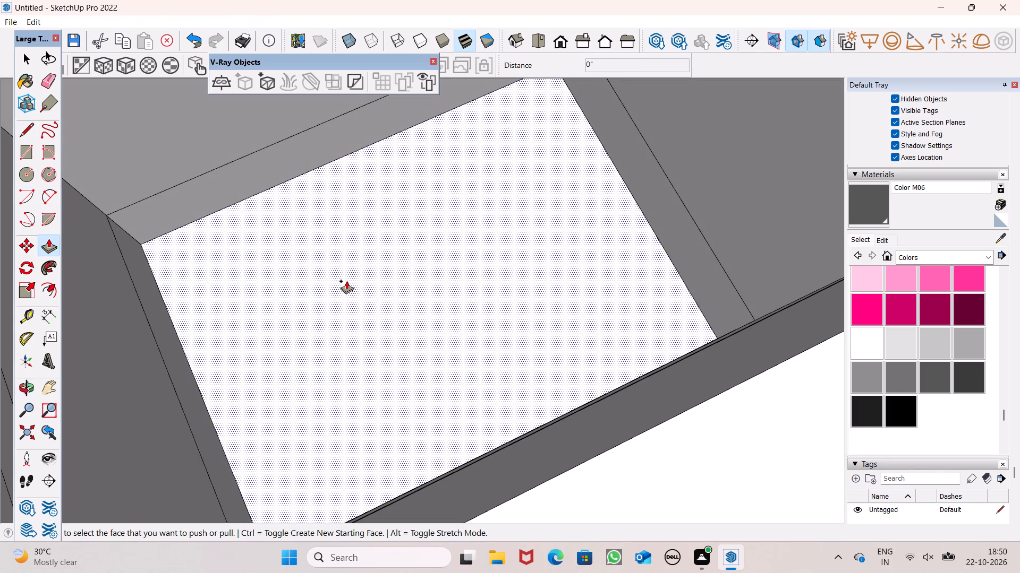
{"action": "left_click_drag", "start_coordinate": [346, 281], "coordinate": [352, 302]}
{"action": "key", "text": "6"}
{"action": "key", "text": "shift+quotedbl"}
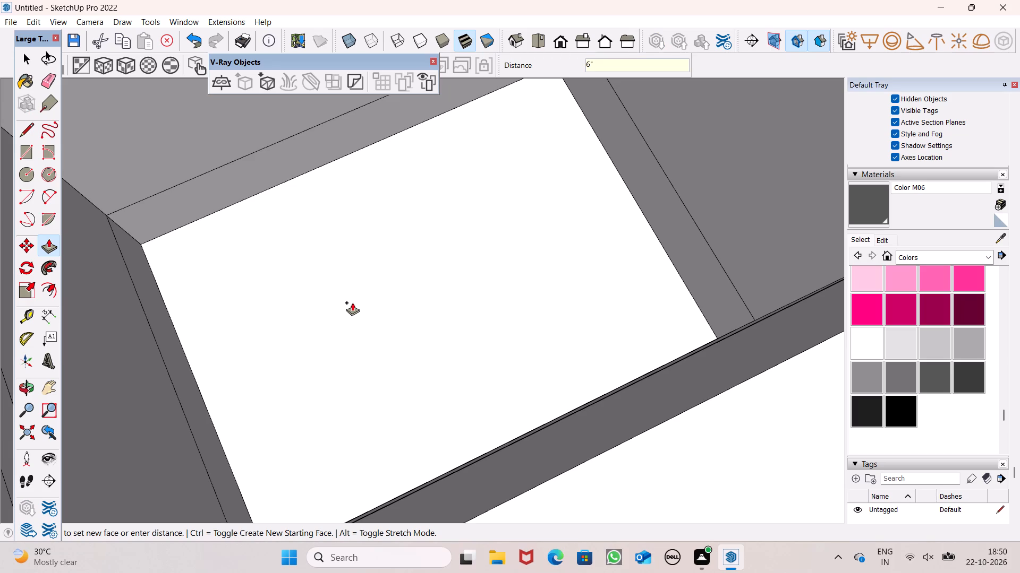
{"action": "left_click_drag", "start_coordinate": [352, 302], "coordinate": [352, 299]}
{"action": "key", "text": "Return"}
{"action": "scroll", "coordinate": [392, 241], "scroll_direction": "down", "scroll_amount": 6}
{"action": "key", "text": "space"}
Trace a line along the tall front block's rear inner top edge to close its open top with a roof face.
{"action": "scroll", "coordinate": [412, 233], "scroll_direction": "down", "scroll_amount": 5}
{"action": "middle_click_drag", "start_coordinate": [385, 262], "coordinate": [629, 90]}
{"action": "scroll", "coordinate": [608, 178], "scroll_direction": "down", "scroll_amount": 3}
{"action": "middle_click_drag", "start_coordinate": [556, 207], "coordinate": [602, 302]}
{"action": "scroll", "coordinate": [396, 267], "scroll_direction": "down", "scroll_amount": 6}
{"action": "scroll", "coordinate": [418, 183], "scroll_direction": "up", "scroll_amount": 1}
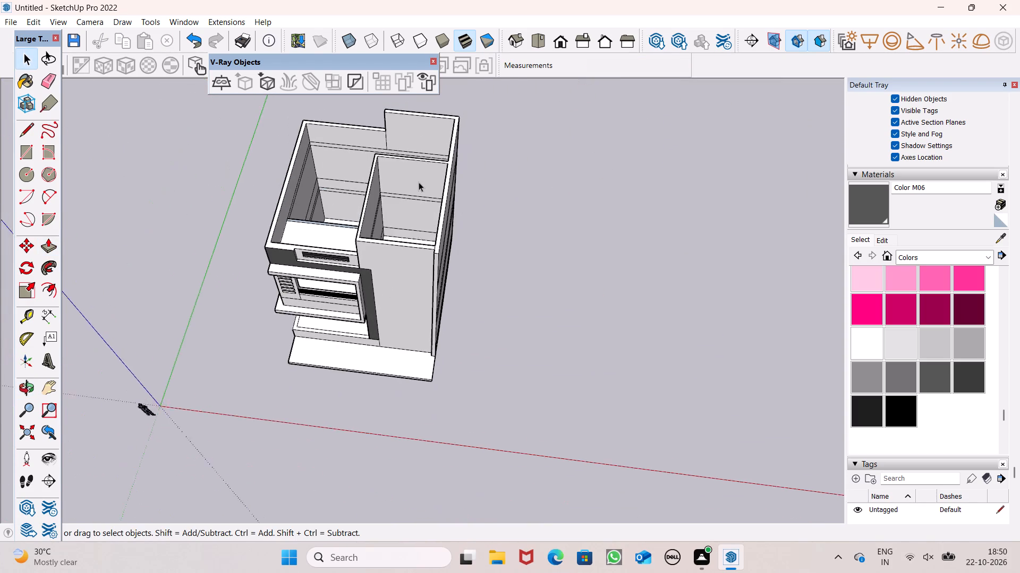
{"action": "scroll", "coordinate": [419, 182], "scroll_direction": "up", "scroll_amount": 5}
{"action": "left_click", "coordinate": [31, 129]}
{"action": "scroll", "coordinate": [379, 154], "scroll_direction": "up", "scroll_amount": 3}
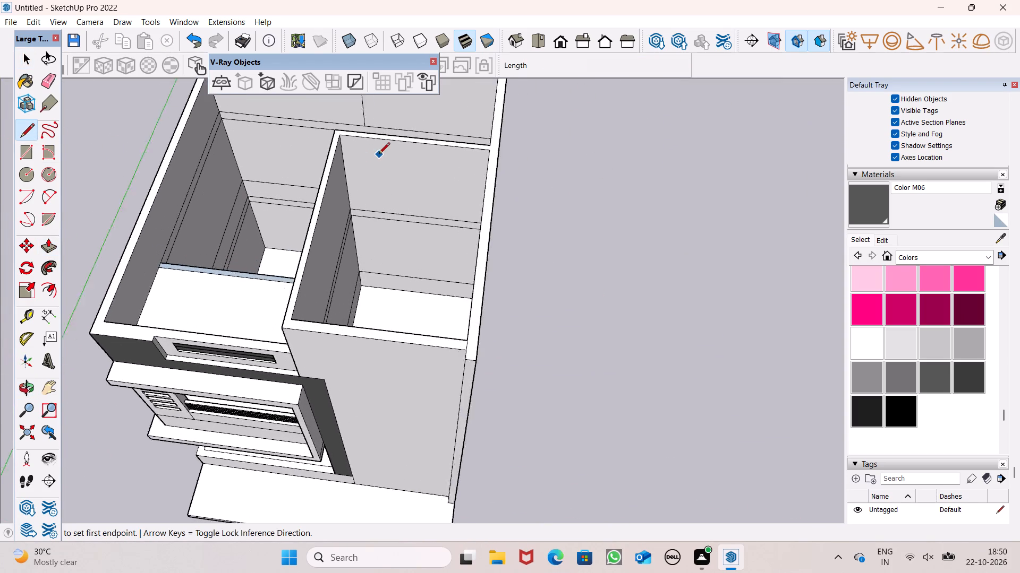
{"action": "scroll", "coordinate": [379, 154], "scroll_direction": "up", "scroll_amount": 1}
{"action": "left_click", "coordinate": [392, 135]}
{"action": "left_click", "coordinate": [446, 142]}
{"action": "key", "text": "space"}
Push/Pull the new roof face on the tall front block to a 6" slab thickness.
{"action": "scroll", "coordinate": [446, 145], "scroll_direction": "down", "scroll_amount": 6}
{"action": "scroll", "coordinate": [531, 199], "scroll_direction": "down", "scroll_amount": 4}
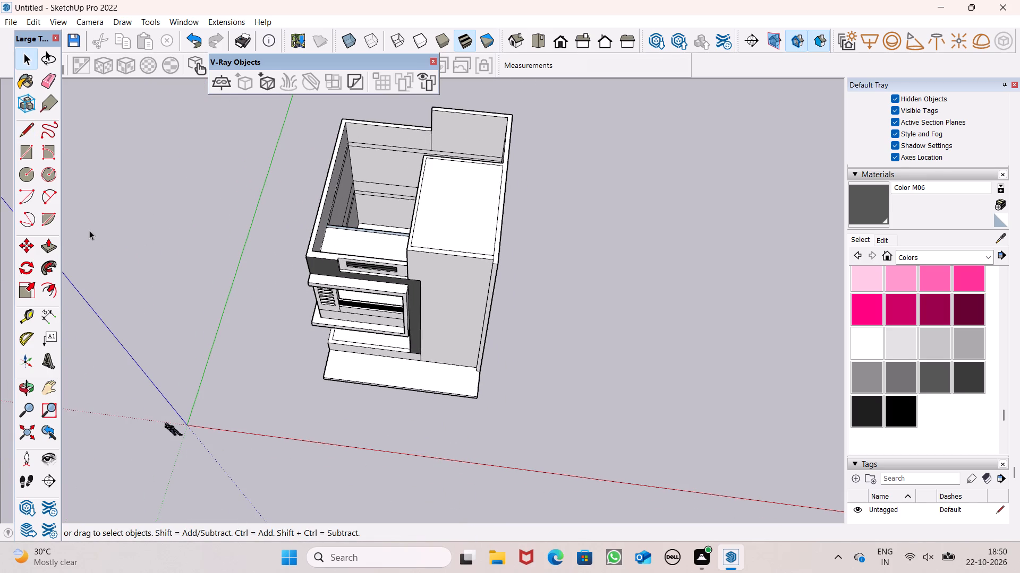
{"action": "left_click", "coordinate": [52, 239]}
{"action": "left_click_drag", "start_coordinate": [433, 215], "coordinate": [433, 219]}
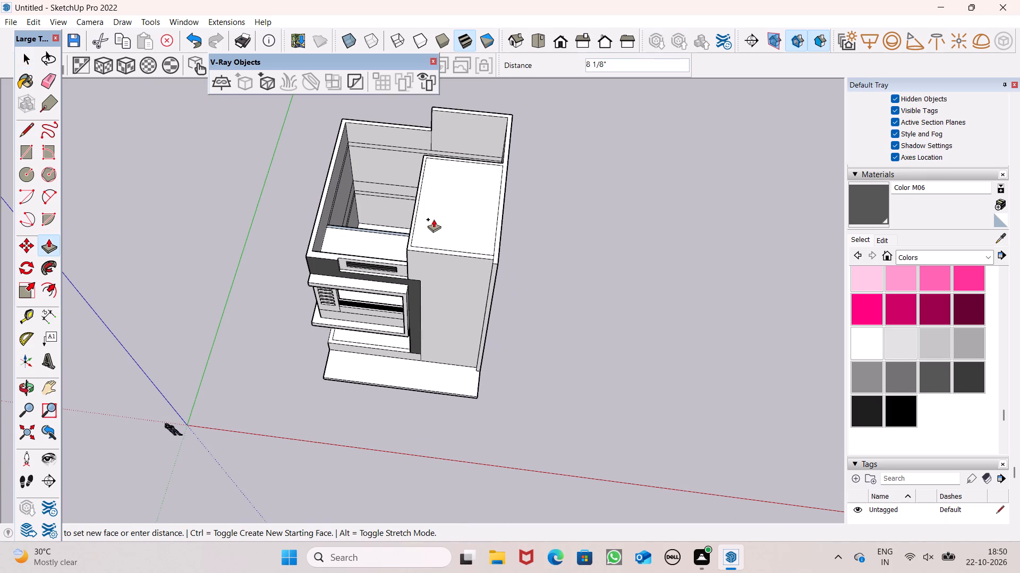
{"action": "left_click_drag", "start_coordinate": [433, 219], "coordinate": [434, 223]}
{"action": "key", "text": "6"}
{"action": "key", "text": "shift+quotedbl"}
{"action": "key", "text": "Return"}
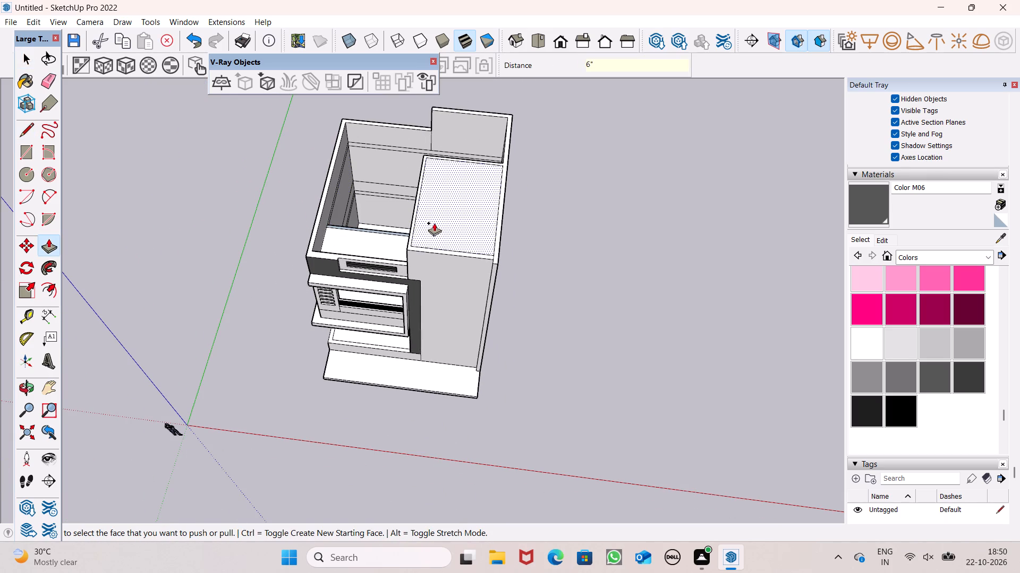
Examine the tall front block's new roof slab and the surrounding wall tops from several angles.
{"action": "scroll", "coordinate": [433, 222], "scroll_direction": "down", "scroll_amount": 2}
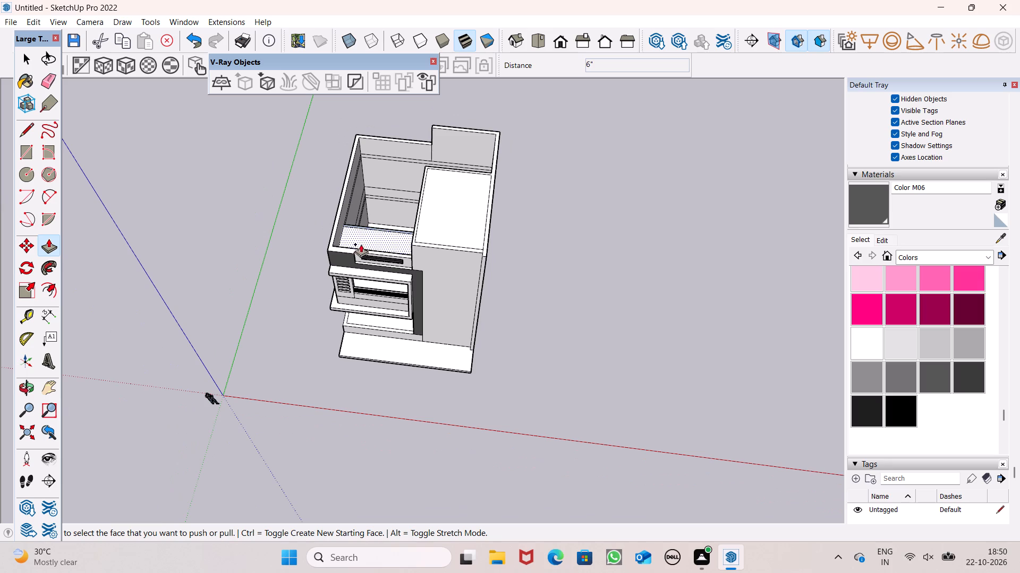
{"action": "scroll", "coordinate": [356, 240], "scroll_direction": "up", "scroll_amount": 5}
{"action": "middle_click_drag", "start_coordinate": [393, 249], "coordinate": [525, 223]}
{"action": "scroll", "coordinate": [531, 205], "scroll_direction": "up", "scroll_amount": 4}
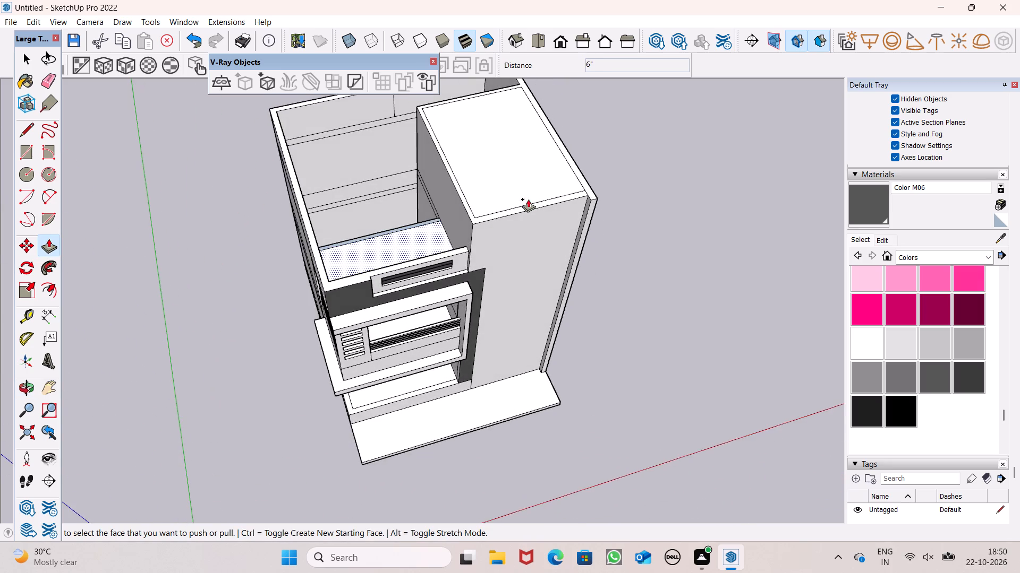
{"action": "scroll", "coordinate": [528, 199], "scroll_direction": "up", "scroll_amount": 3}
{"action": "scroll", "coordinate": [478, 176], "scroll_direction": "up", "scroll_amount": 2}
{"action": "scroll", "coordinate": [494, 193], "scroll_direction": "down", "scroll_amount": 3}
{"action": "middle_click_drag", "start_coordinate": [497, 214], "coordinate": [497, 214]}
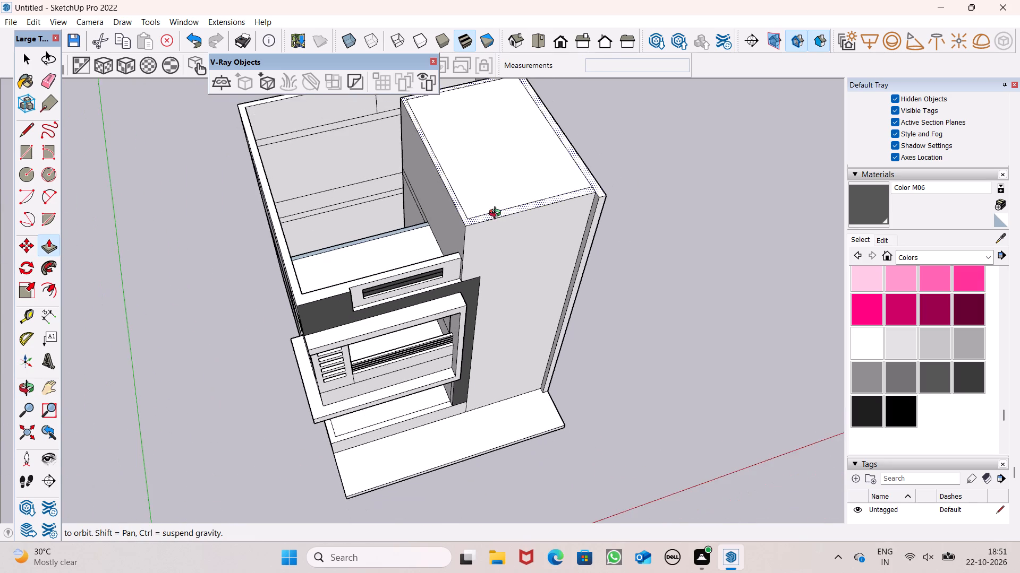
{"action": "middle_click_drag", "start_coordinate": [497, 214], "coordinate": [418, 256]}
{"action": "scroll", "coordinate": [432, 225], "scroll_direction": "up", "scroll_amount": 3}
{"action": "scroll", "coordinate": [433, 249], "scroll_direction": "down", "scroll_amount": 4}
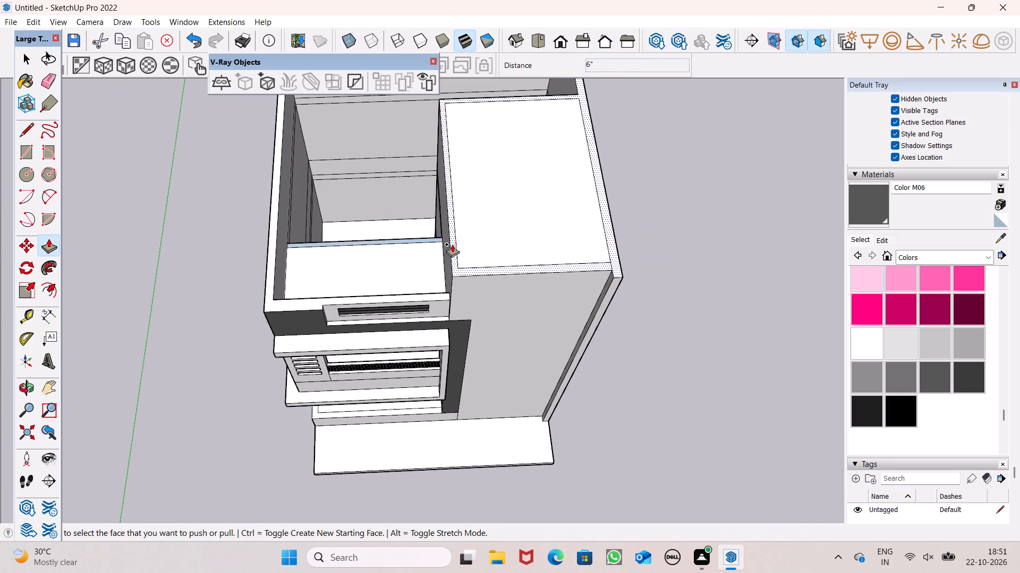
{"action": "scroll", "coordinate": [520, 254], "scroll_direction": "down", "scroll_amount": 6}
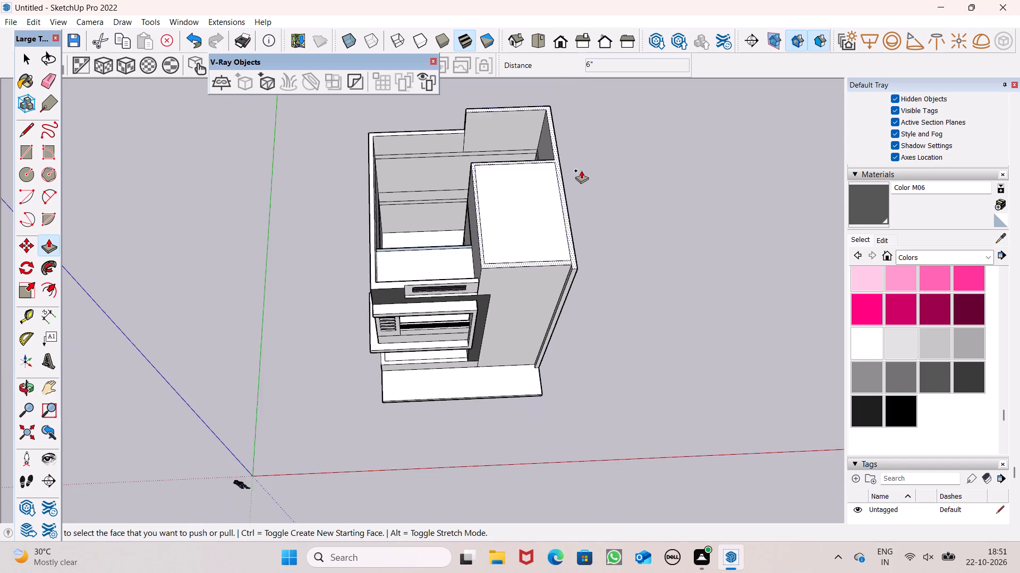
Draw two short lines across the outer side wall's top, level with the tall front block's rear and front roof corners.
{"action": "scroll", "coordinate": [569, 156], "scroll_direction": "up", "scroll_amount": 7}
{"action": "left_click", "coordinate": [24, 128]}
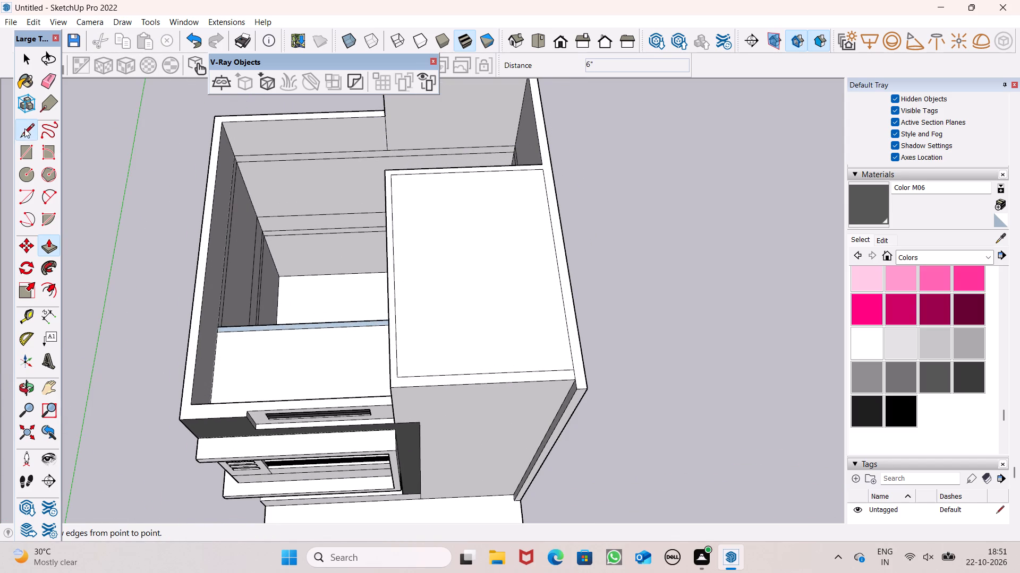
{"action": "scroll", "coordinate": [527, 207], "scroll_direction": "up", "scroll_amount": 5}
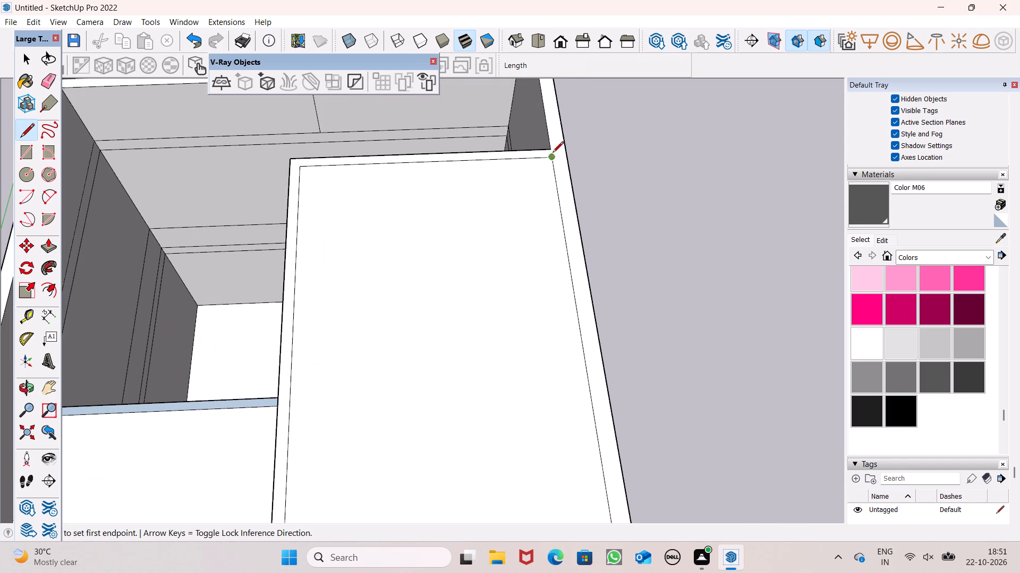
{"action": "scroll", "coordinate": [553, 151], "scroll_direction": "up", "scroll_amount": 5}
{"action": "left_click", "coordinate": [549, 151]}
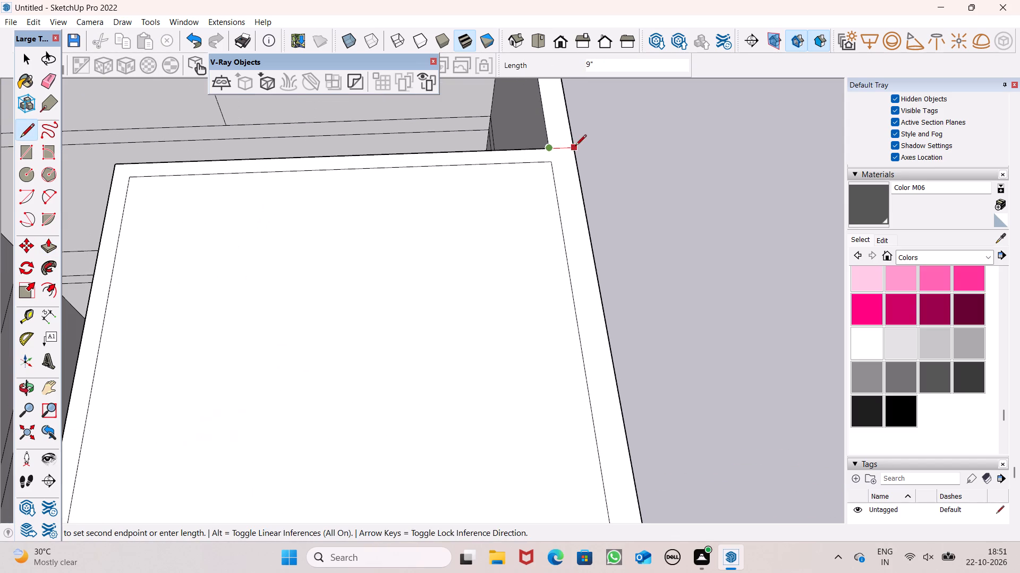
{"action": "left_click", "coordinate": [575, 146]}
{"action": "scroll", "coordinate": [405, 139], "scroll_direction": "down", "scroll_amount": 5}
{"action": "scroll", "coordinate": [595, 224], "scroll_direction": "down", "scroll_amount": 4}
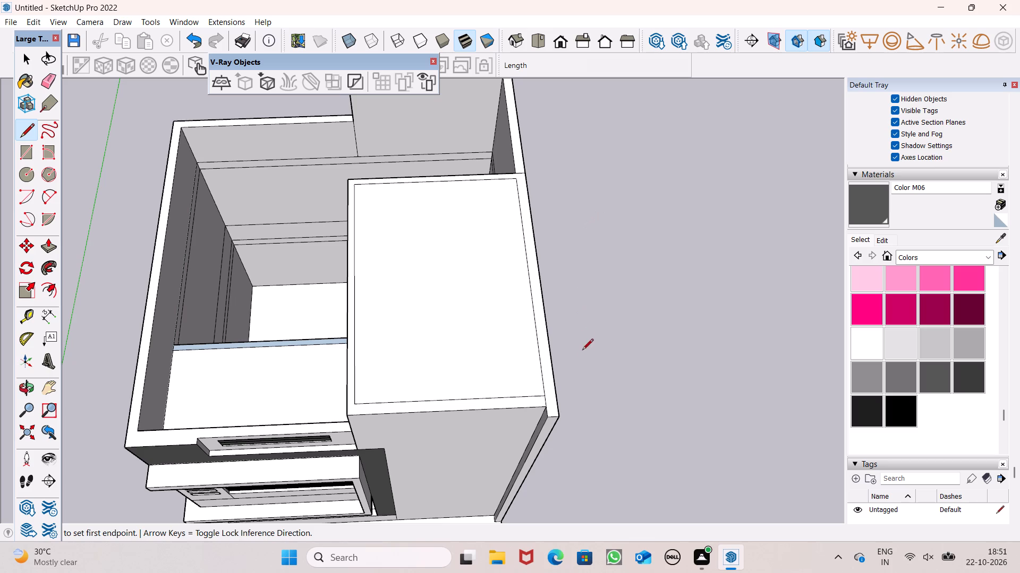
{"action": "scroll", "coordinate": [574, 311], "scroll_direction": "down", "scroll_amount": 1}
{"action": "scroll", "coordinate": [523, 405], "scroll_direction": "up", "scroll_amount": 5}
{"action": "scroll", "coordinate": [569, 396], "scroll_direction": "up", "scroll_amount": 5}
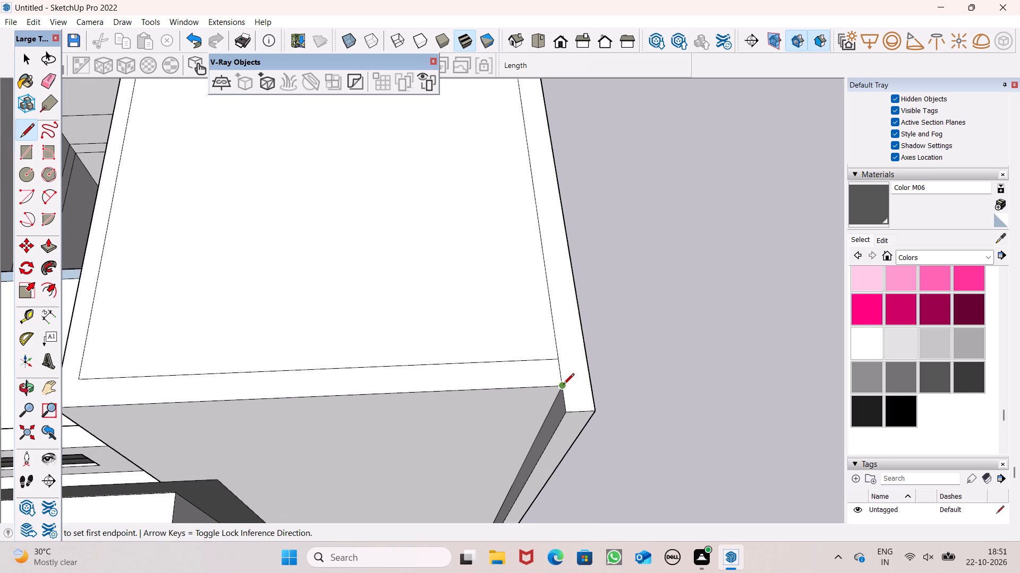
{"action": "left_click", "coordinate": [563, 385]}
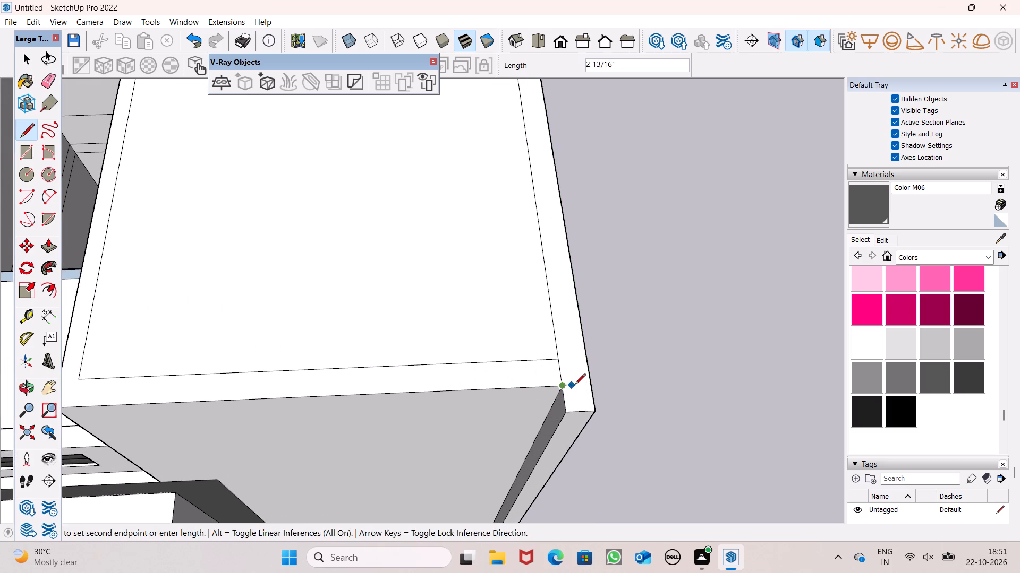
{"action": "left_click", "coordinate": [589, 382]}
{"action": "key", "text": "space"}
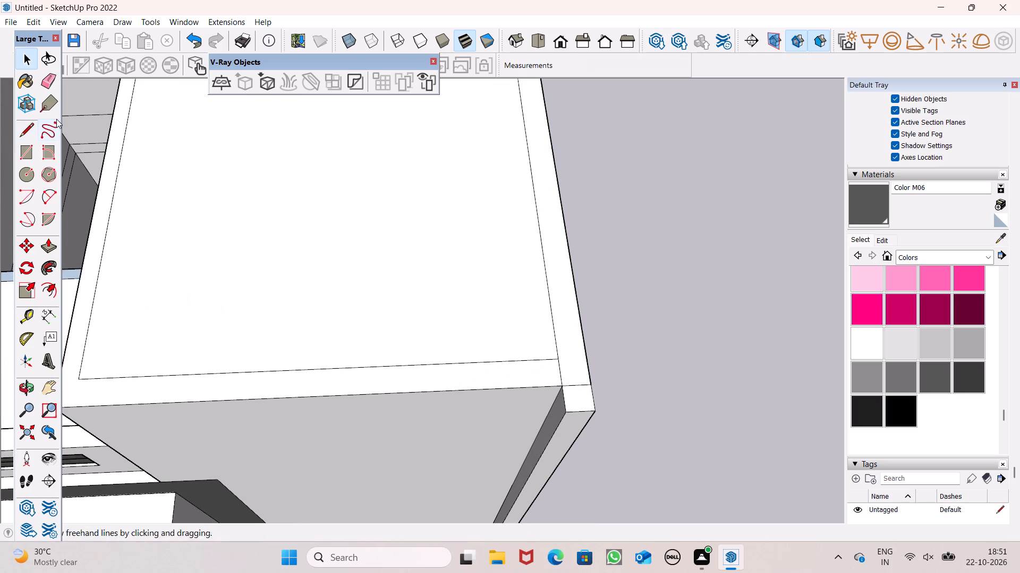
Erase the short edge dividing the front and side wall tops at the tall block's front roof corner, forming one continuous rim face.
{"action": "left_click_drag", "start_coordinate": [46, 83], "coordinate": [54, 89]}
{"action": "left_click_drag", "start_coordinate": [541, 367], "coordinate": [571, 371]}
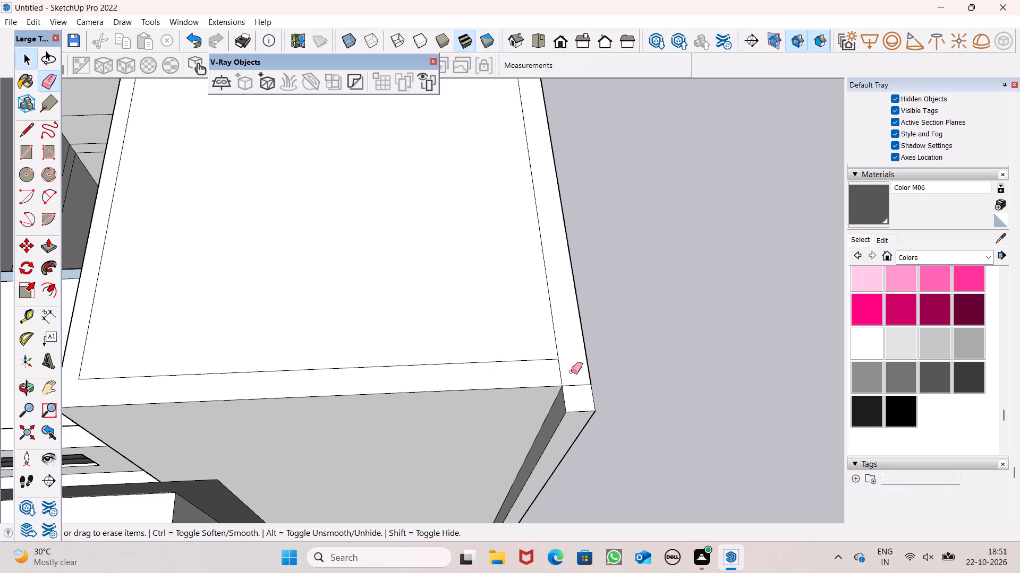
{"action": "left_click_drag", "start_coordinate": [571, 371], "coordinate": [586, 367]}
{"action": "key", "text": "ctrl+z"}
{"action": "left_click_drag", "start_coordinate": [562, 375], "coordinate": [560, 377]}
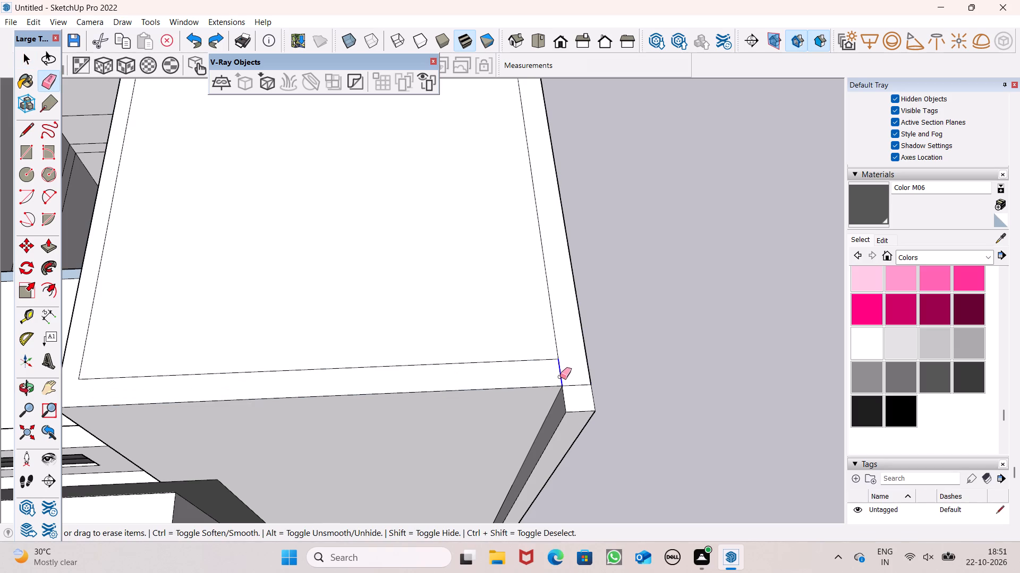
{"action": "left_click_drag", "start_coordinate": [560, 377], "coordinate": [557, 377]}
{"action": "key", "text": "space"}
{"action": "scroll", "coordinate": [636, 355], "scroll_direction": "down", "scroll_amount": 8}
{"action": "scroll", "coordinate": [637, 328], "scroll_direction": "up", "scroll_amount": 1}
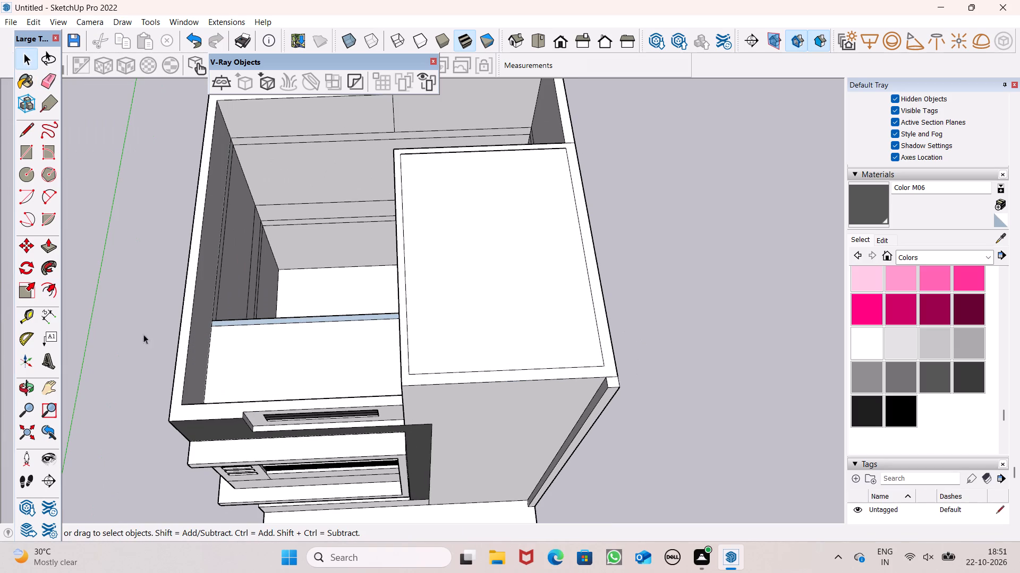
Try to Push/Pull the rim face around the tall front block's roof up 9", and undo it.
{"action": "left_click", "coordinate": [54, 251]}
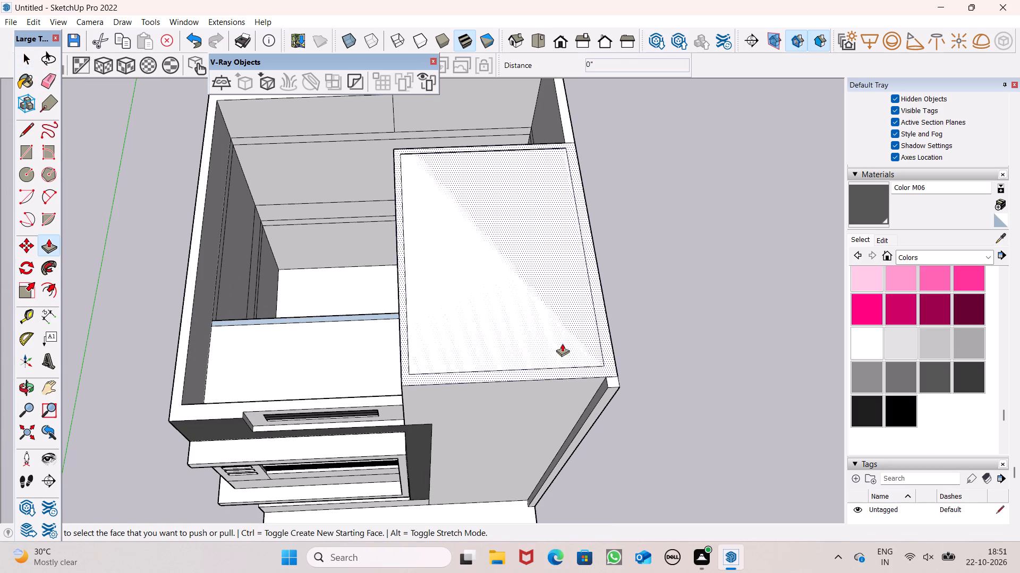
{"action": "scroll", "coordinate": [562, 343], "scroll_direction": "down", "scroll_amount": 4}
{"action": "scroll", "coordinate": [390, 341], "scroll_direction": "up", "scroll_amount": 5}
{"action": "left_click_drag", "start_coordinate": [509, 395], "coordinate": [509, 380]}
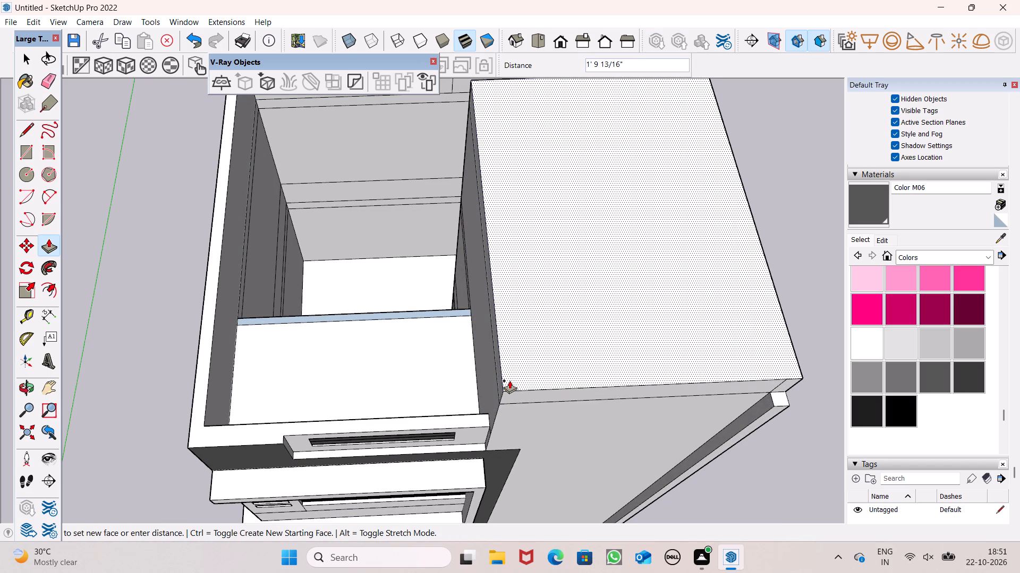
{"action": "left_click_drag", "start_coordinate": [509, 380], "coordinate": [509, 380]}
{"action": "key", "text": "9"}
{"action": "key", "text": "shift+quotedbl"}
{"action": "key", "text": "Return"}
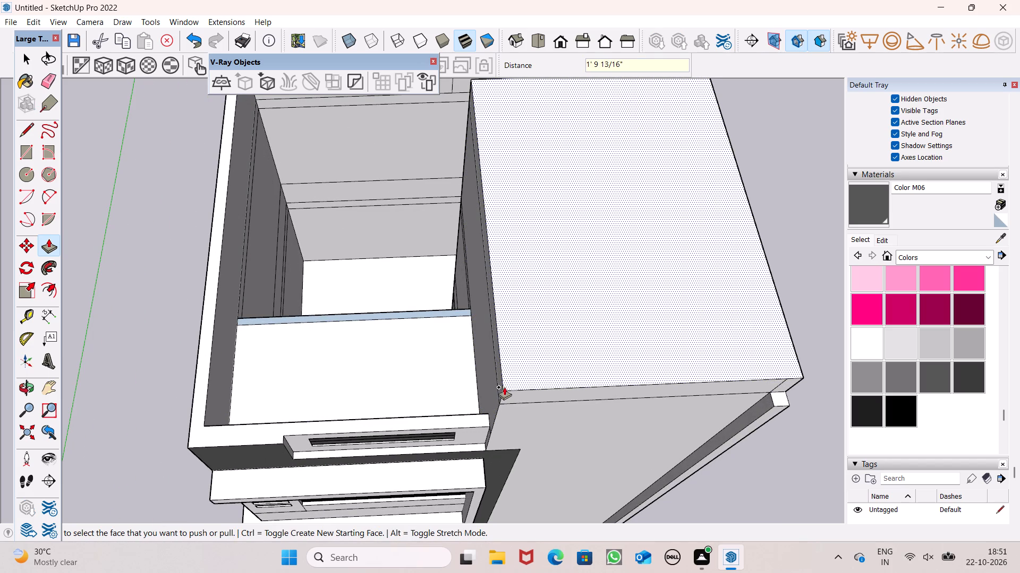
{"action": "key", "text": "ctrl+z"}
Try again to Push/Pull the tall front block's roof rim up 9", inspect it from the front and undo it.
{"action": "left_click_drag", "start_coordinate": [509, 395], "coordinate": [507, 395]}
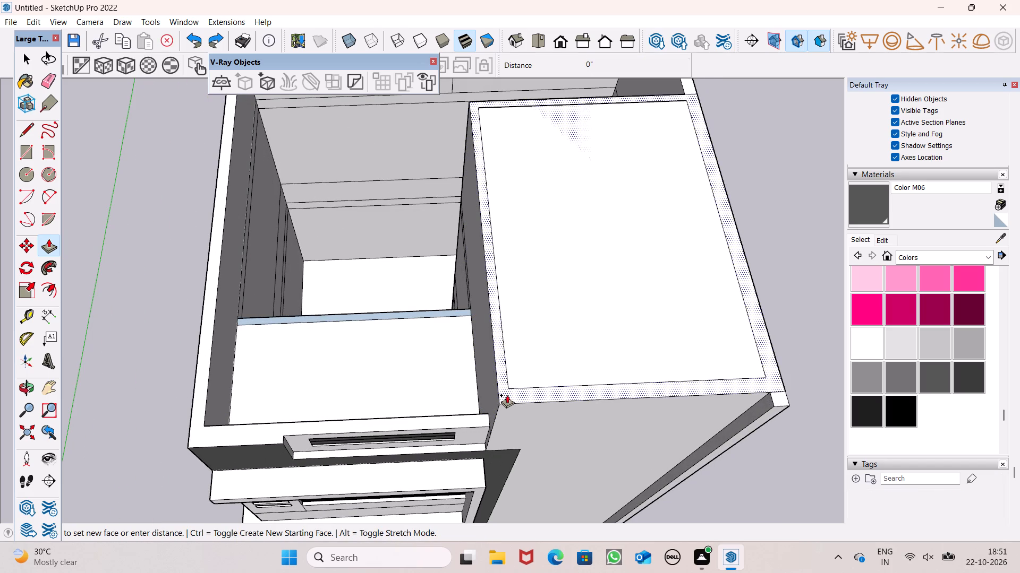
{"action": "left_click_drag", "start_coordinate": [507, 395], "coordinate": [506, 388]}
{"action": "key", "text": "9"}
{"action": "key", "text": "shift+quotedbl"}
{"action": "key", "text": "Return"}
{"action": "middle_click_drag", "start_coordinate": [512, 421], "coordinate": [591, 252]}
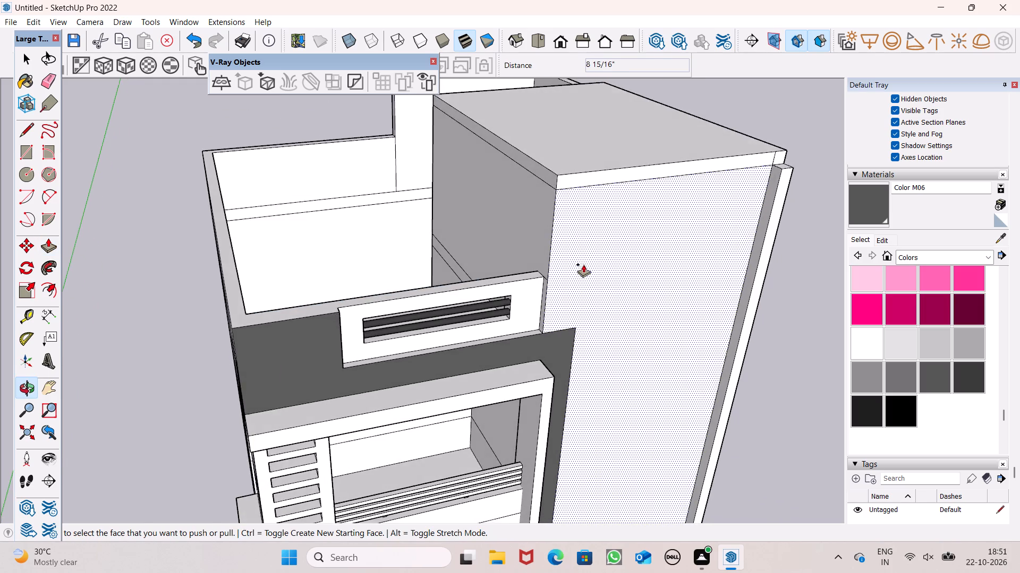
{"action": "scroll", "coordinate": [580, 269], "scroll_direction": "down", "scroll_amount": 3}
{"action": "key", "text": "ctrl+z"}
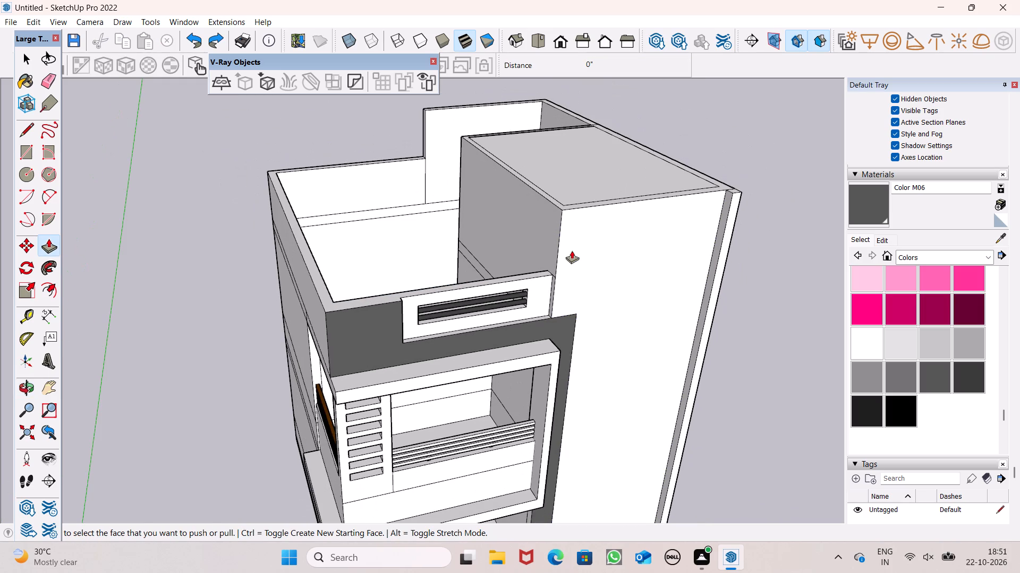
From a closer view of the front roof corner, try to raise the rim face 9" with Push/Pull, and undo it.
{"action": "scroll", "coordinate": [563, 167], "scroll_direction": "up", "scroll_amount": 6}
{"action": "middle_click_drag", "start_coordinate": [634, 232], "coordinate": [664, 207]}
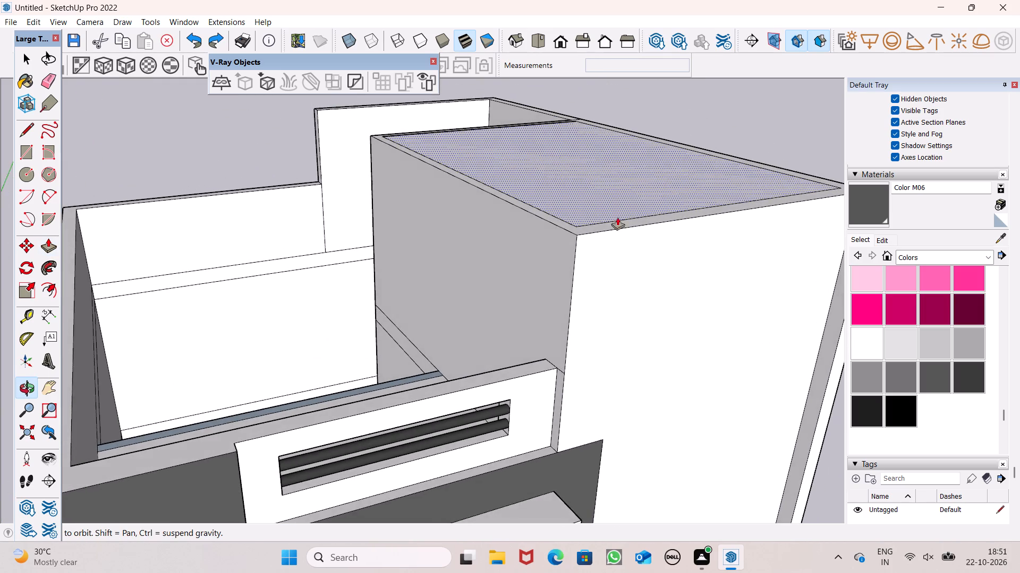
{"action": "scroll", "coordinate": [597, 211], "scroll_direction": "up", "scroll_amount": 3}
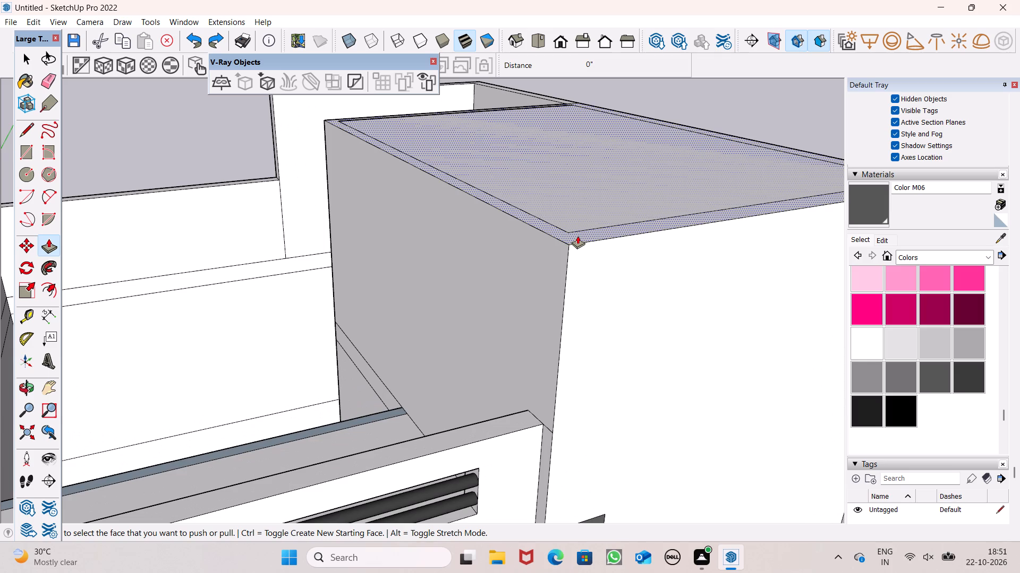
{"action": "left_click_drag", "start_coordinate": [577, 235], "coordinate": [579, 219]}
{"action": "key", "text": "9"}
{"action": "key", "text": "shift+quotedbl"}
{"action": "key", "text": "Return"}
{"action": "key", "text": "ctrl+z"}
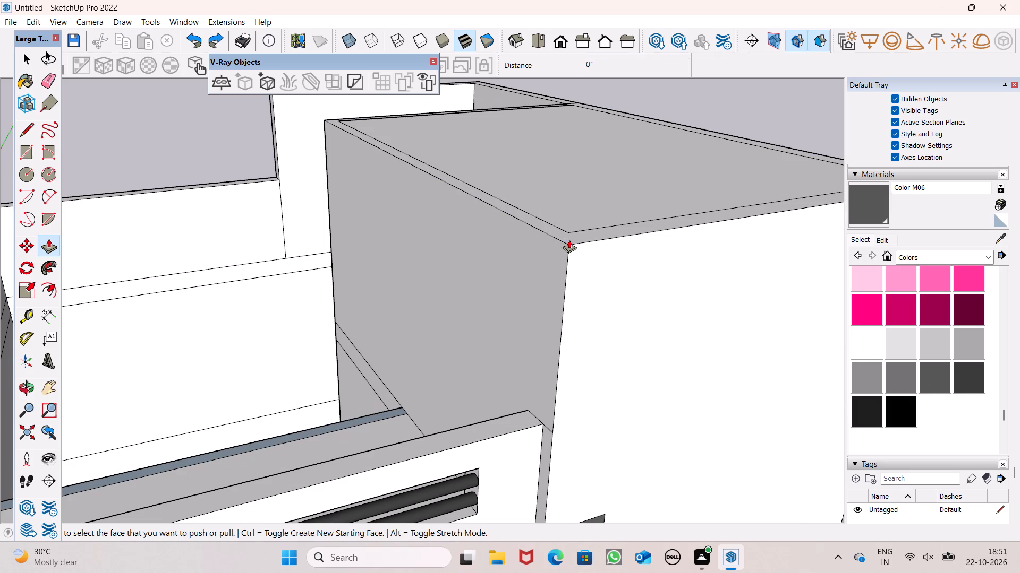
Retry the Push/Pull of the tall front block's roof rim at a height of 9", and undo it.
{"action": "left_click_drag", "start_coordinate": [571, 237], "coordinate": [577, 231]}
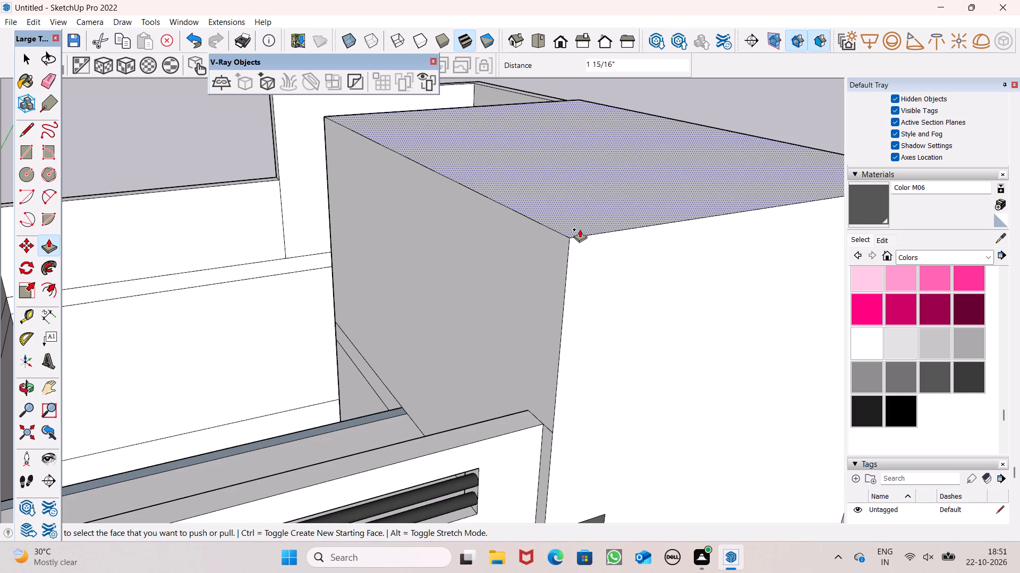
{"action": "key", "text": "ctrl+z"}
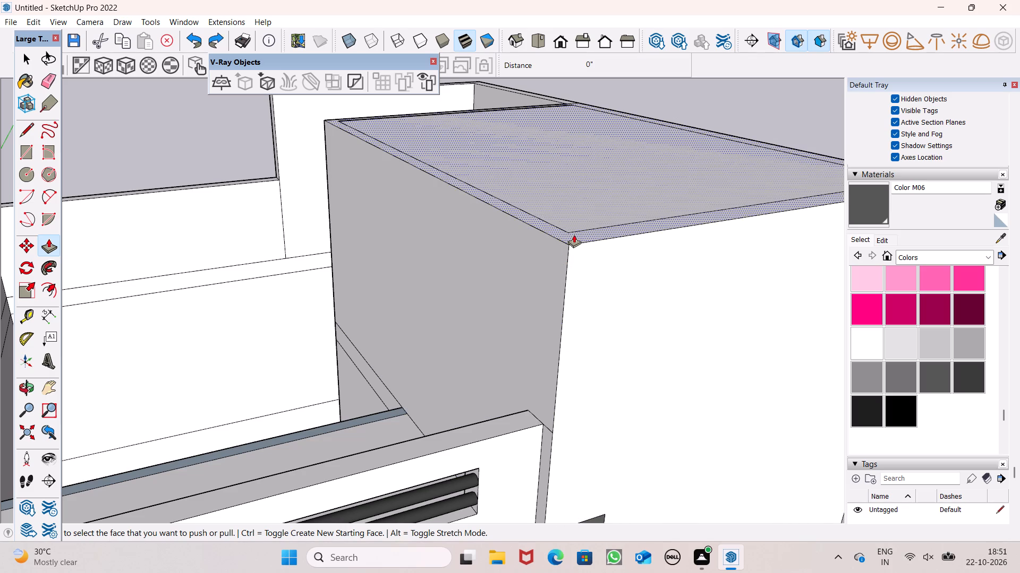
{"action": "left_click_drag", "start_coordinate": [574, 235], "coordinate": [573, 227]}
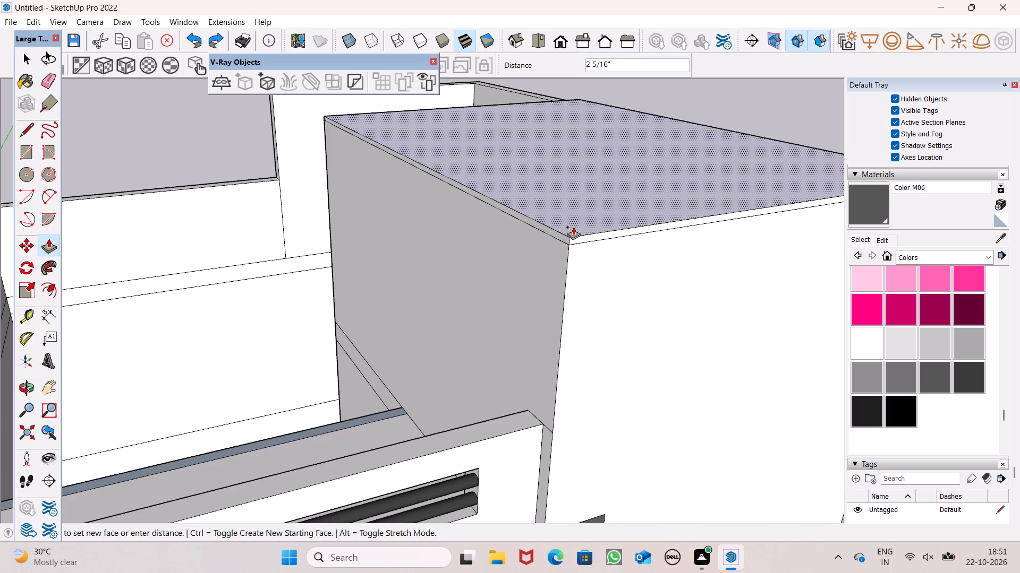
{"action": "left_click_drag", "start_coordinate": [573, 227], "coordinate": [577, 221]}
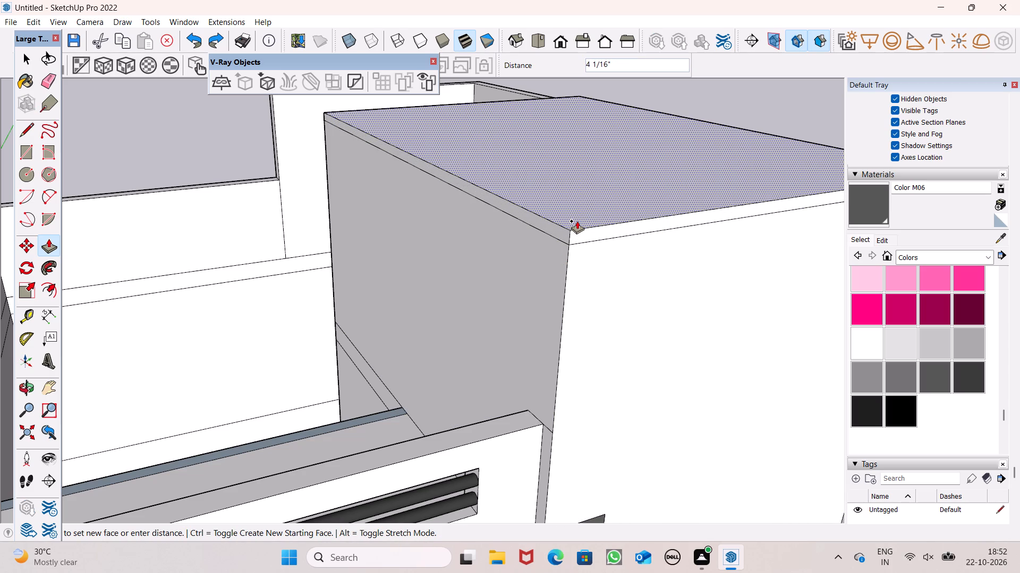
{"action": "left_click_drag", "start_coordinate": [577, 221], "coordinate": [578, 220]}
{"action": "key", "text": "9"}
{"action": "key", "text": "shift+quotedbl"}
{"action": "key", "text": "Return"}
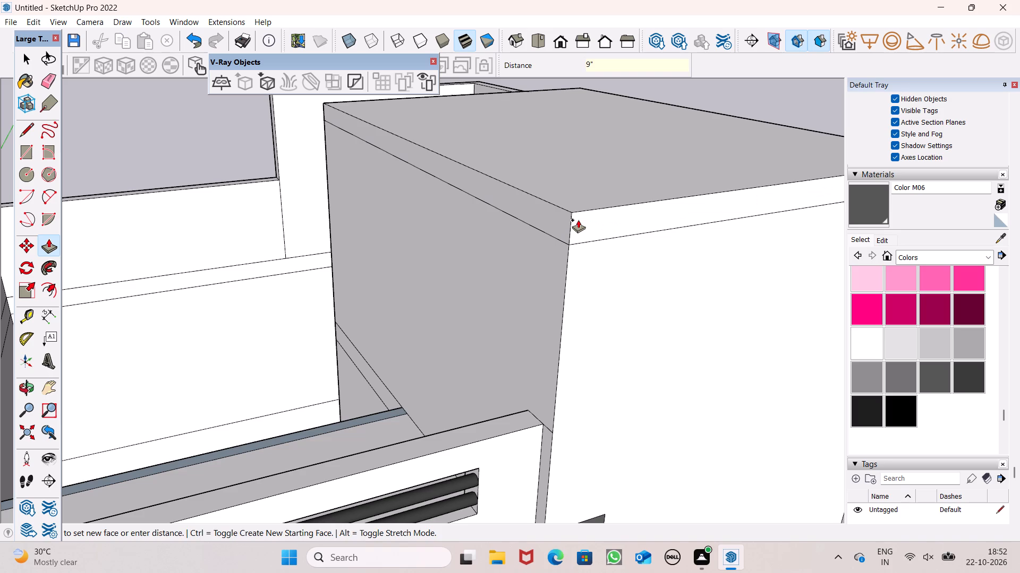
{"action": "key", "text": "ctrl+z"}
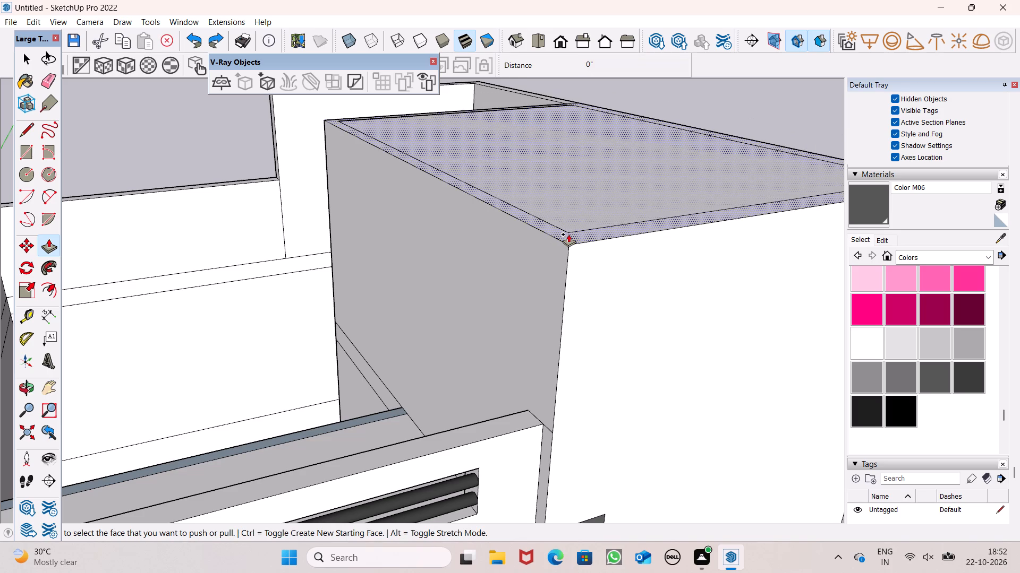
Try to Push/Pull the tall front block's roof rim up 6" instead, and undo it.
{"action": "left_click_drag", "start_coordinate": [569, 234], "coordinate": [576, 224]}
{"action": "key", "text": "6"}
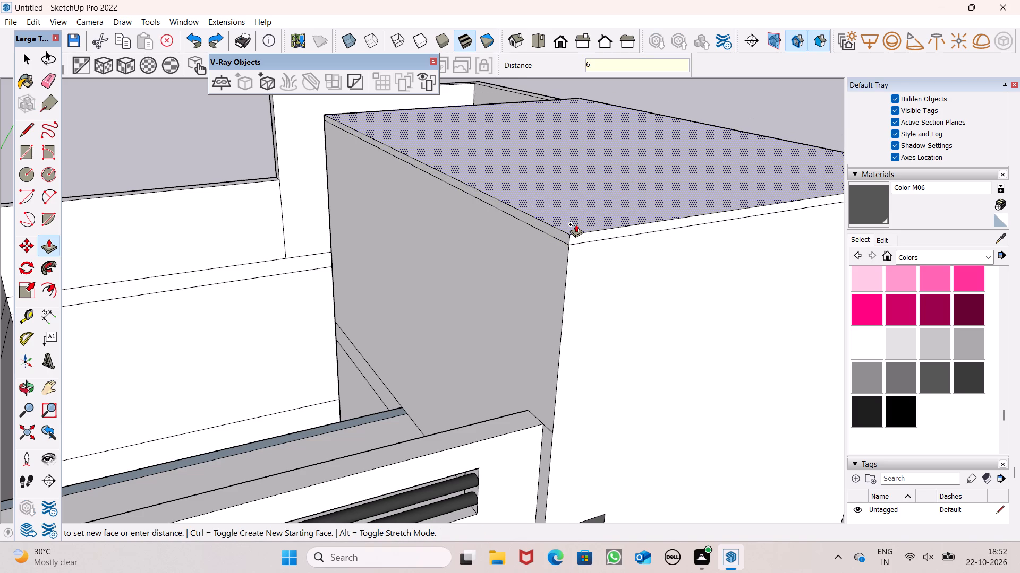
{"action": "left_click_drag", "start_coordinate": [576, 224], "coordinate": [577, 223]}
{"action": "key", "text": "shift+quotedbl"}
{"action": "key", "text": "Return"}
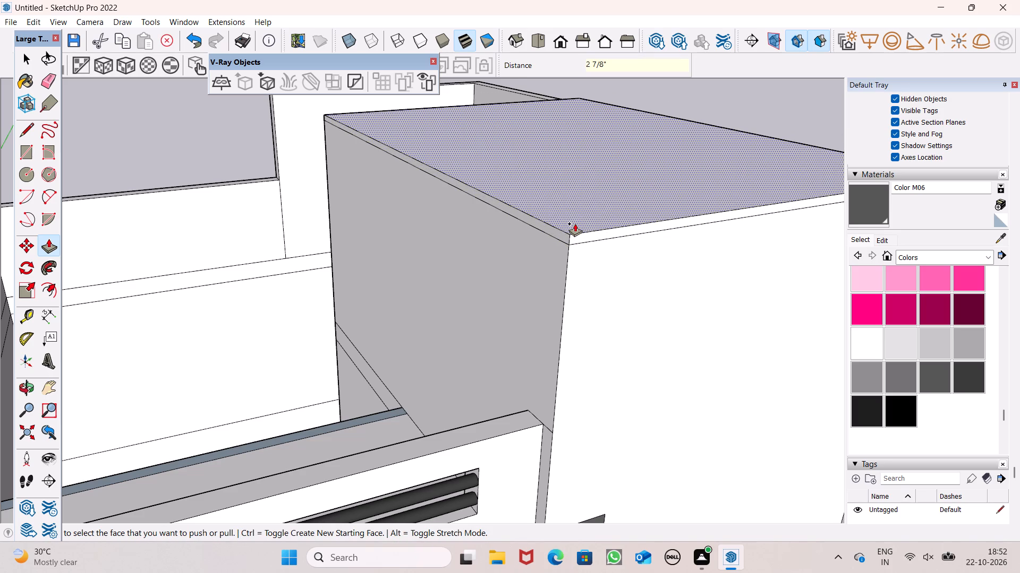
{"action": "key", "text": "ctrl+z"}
Push/Pull the tall front block's roof face upward in two stacked layers, entering 5" for each.
{"action": "left_click_drag", "start_coordinate": [572, 236], "coordinate": [575, 229]}
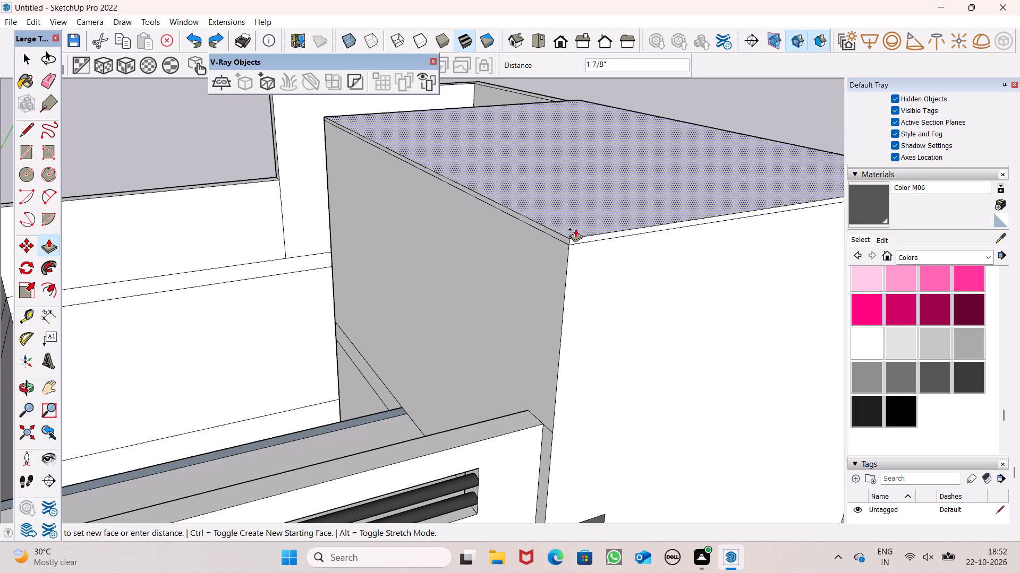
{"action": "left_click_drag", "start_coordinate": [575, 229], "coordinate": [580, 220]}
{"action": "key", "text": "5"}
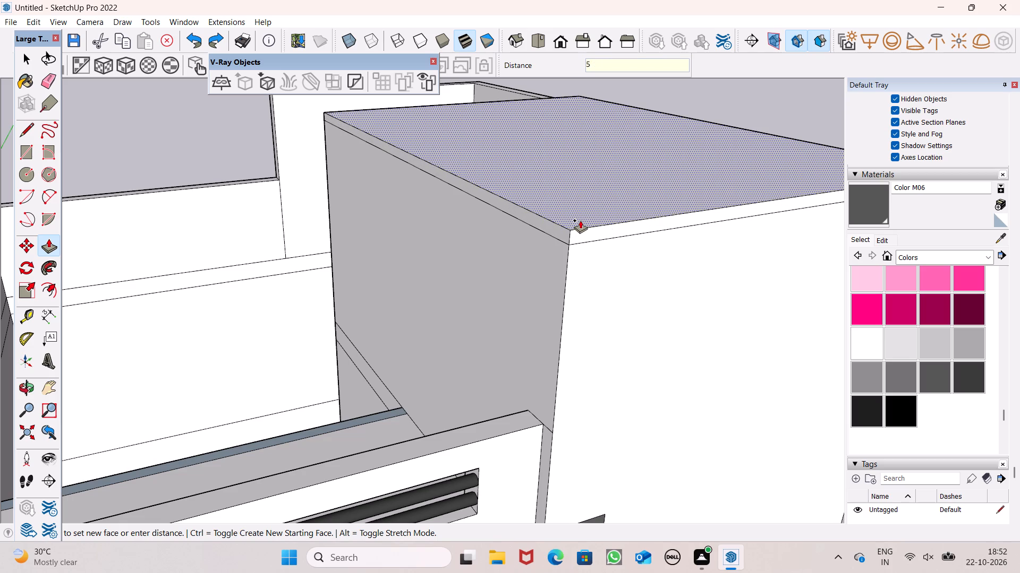
{"action": "left_click_drag", "start_coordinate": [580, 220], "coordinate": [581, 220]}
{"action": "key", "text": "shift+quotedbl"}
{"action": "key", "text": "Return"}
{"action": "left_click_drag", "start_coordinate": [580, 219], "coordinate": [580, 216]}
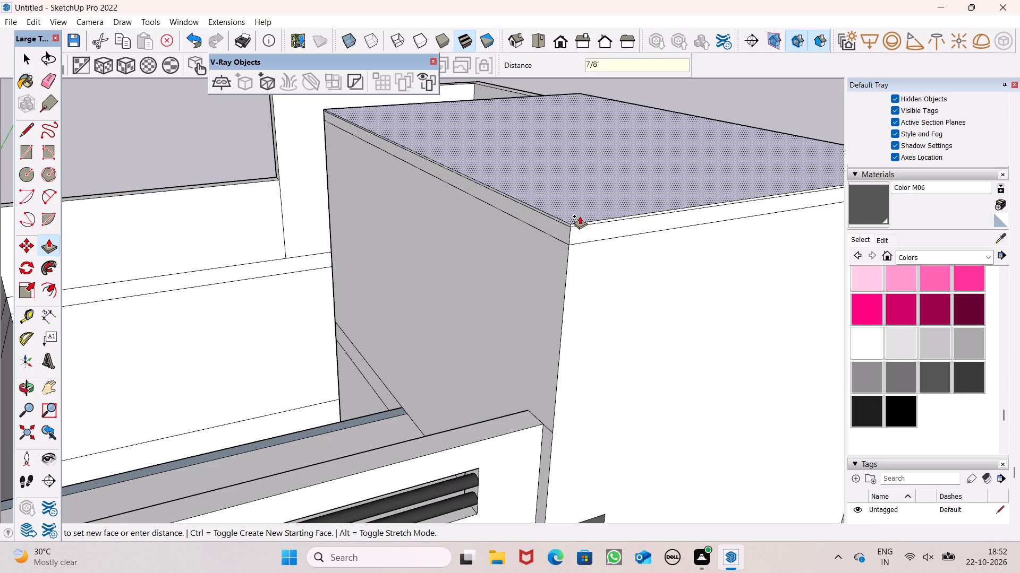
{"action": "left_click_drag", "start_coordinate": [580, 216], "coordinate": [588, 203]}
{"action": "type", "text": "5\""}
{"action": "key", "text": "Return"}
{"action": "scroll", "coordinate": [491, 196], "scroll_direction": "down", "scroll_amount": 5}
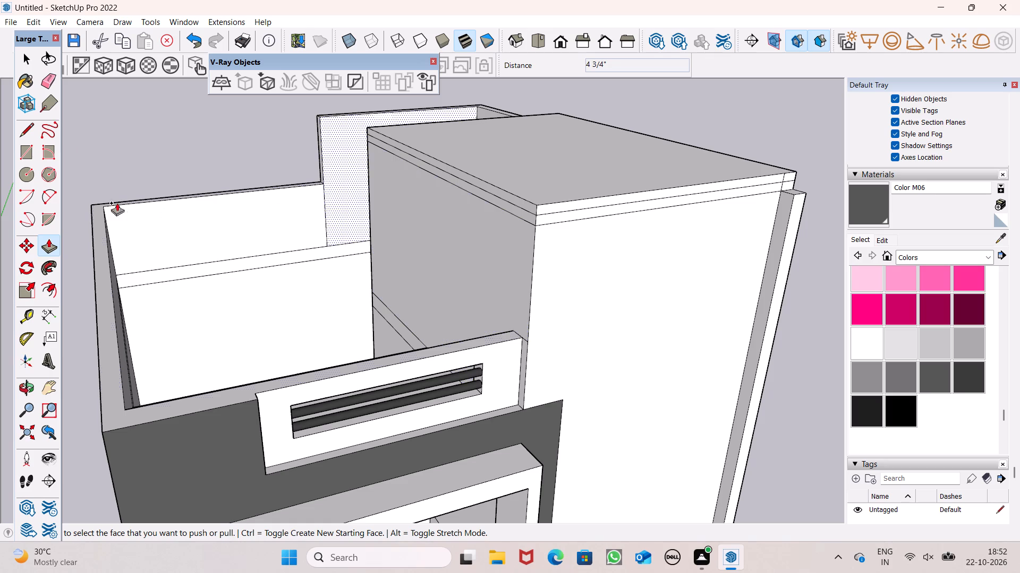
Erase the short vertical edges crossing the two roof bands at the front face's outer corner, above the projecting vertical strip.
{"action": "left_click", "coordinate": [47, 84]}
{"action": "scroll", "coordinate": [183, 237], "scroll_direction": "down", "scroll_amount": 1}
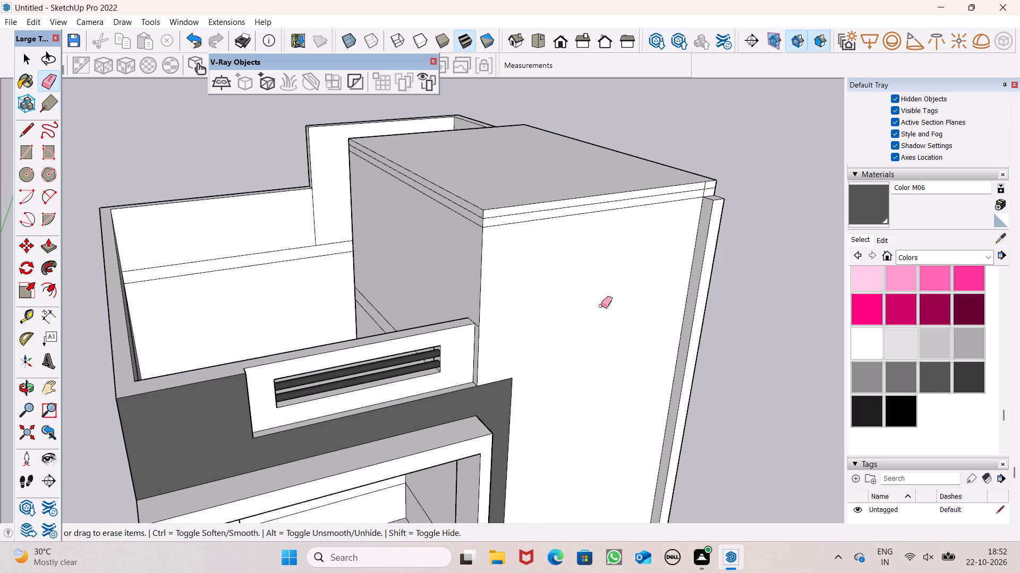
{"action": "scroll", "coordinate": [661, 262], "scroll_direction": "up", "scroll_amount": 4}
{"action": "scroll", "coordinate": [708, 194], "scroll_direction": "up", "scroll_amount": 6}
{"action": "scroll", "coordinate": [648, 216], "scroll_direction": "down", "scroll_amount": 3}
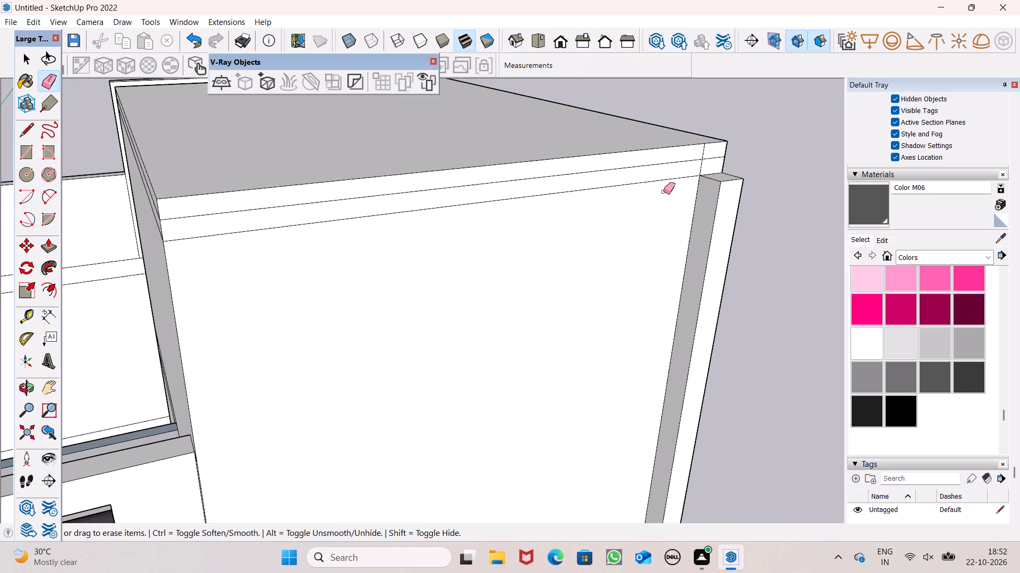
{"action": "scroll", "coordinate": [667, 192], "scroll_direction": "up", "scroll_amount": 6}
{"action": "scroll", "coordinate": [728, 143], "scroll_direction": "up", "scroll_amount": 4}
{"action": "left_click_drag", "start_coordinate": [721, 115], "coordinate": [729, 119]}
{"action": "left_click_drag", "start_coordinate": [721, 147], "coordinate": [719, 151]}
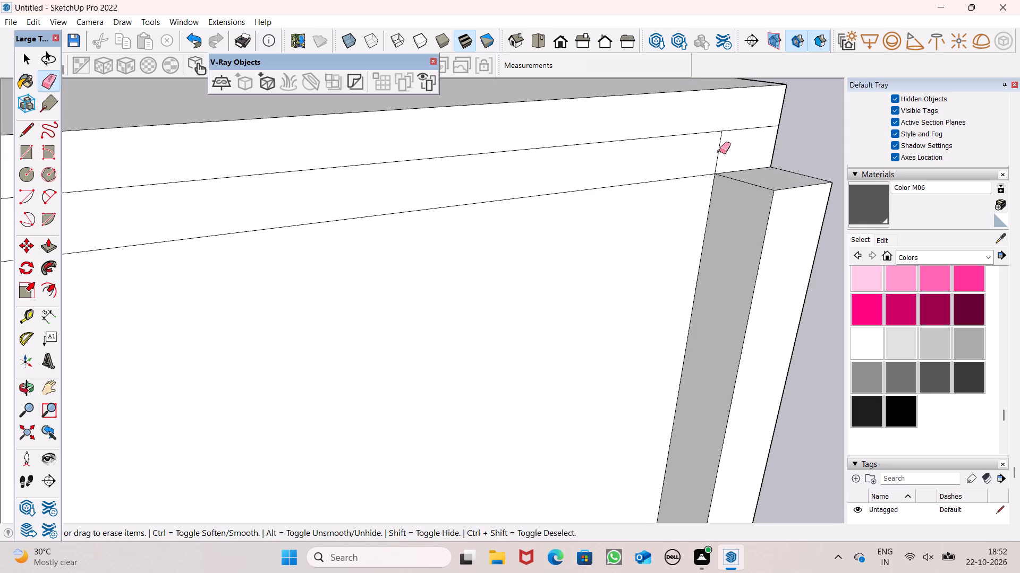
{"action": "left_click_drag", "start_coordinate": [719, 151], "coordinate": [719, 152]}
{"action": "scroll", "coordinate": [752, 162], "scroll_direction": "down", "scroll_amount": 13}
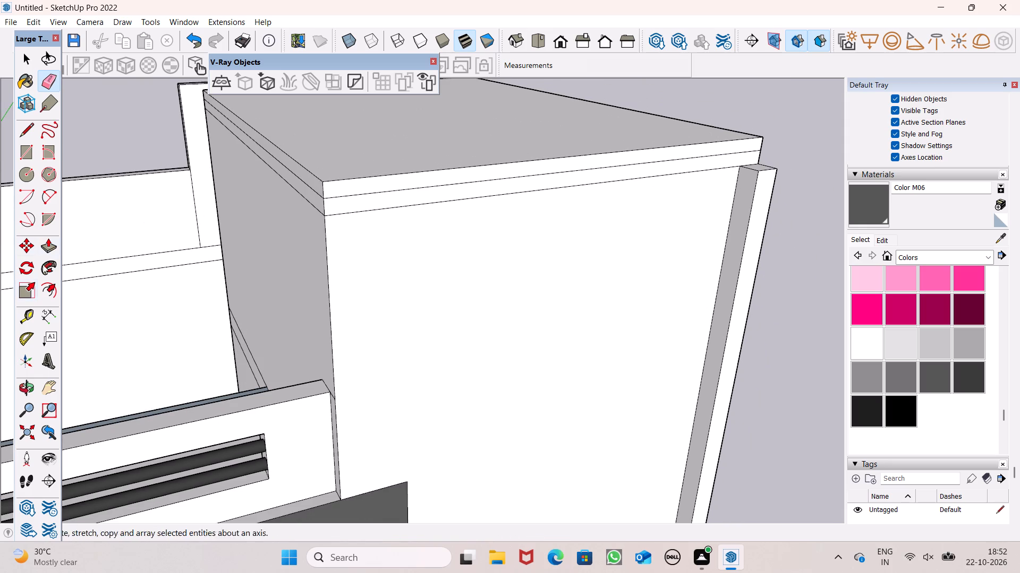
Push/Pull the lower roof band on the tall block's front face outward 8 1/2".
{"action": "left_click", "coordinate": [54, 243]}
{"action": "left_click_drag", "start_coordinate": [730, 160], "coordinate": [751, 173]}
{"action": "scroll", "coordinate": [670, 236], "scroll_direction": "down", "scroll_amount": 5}
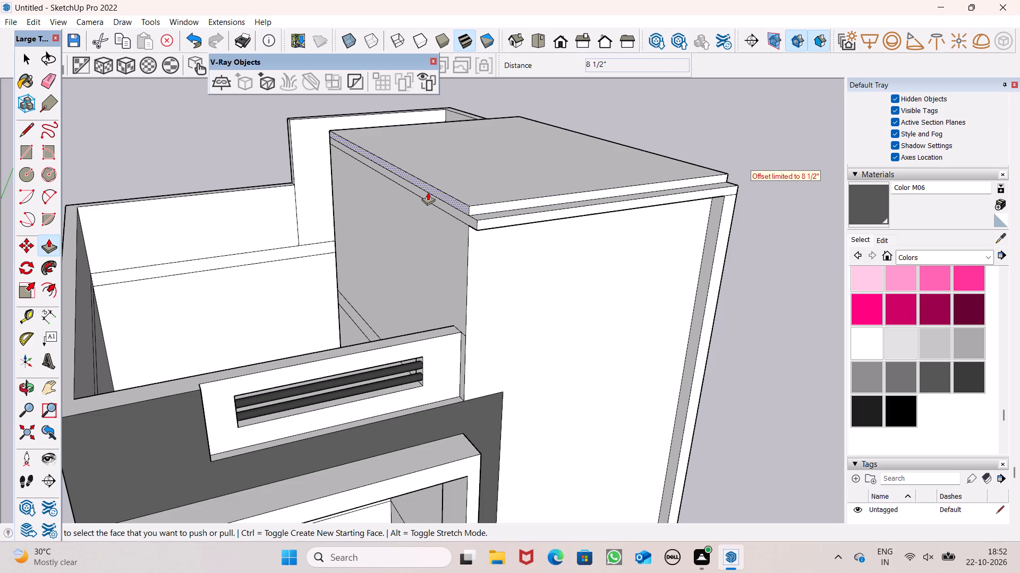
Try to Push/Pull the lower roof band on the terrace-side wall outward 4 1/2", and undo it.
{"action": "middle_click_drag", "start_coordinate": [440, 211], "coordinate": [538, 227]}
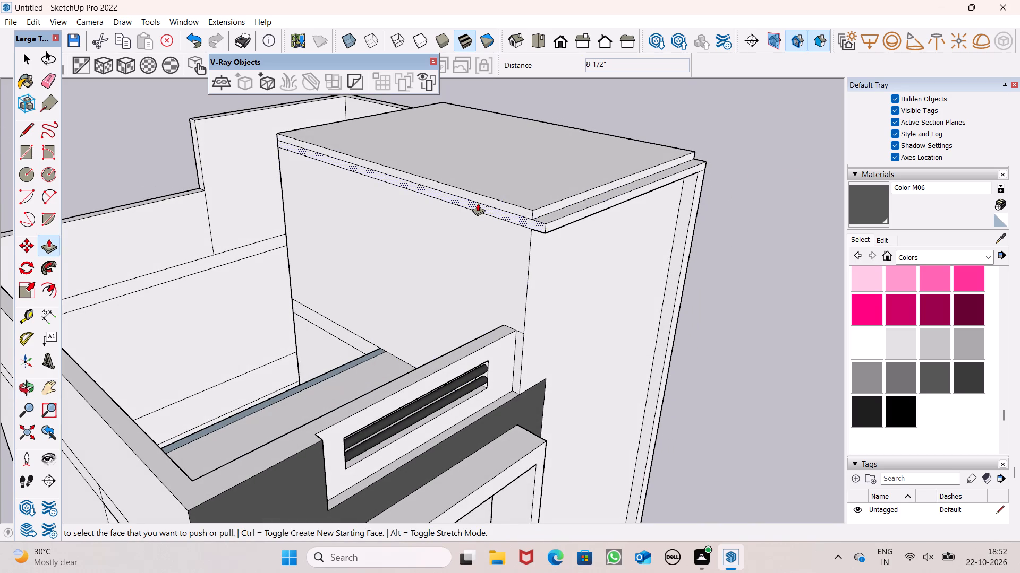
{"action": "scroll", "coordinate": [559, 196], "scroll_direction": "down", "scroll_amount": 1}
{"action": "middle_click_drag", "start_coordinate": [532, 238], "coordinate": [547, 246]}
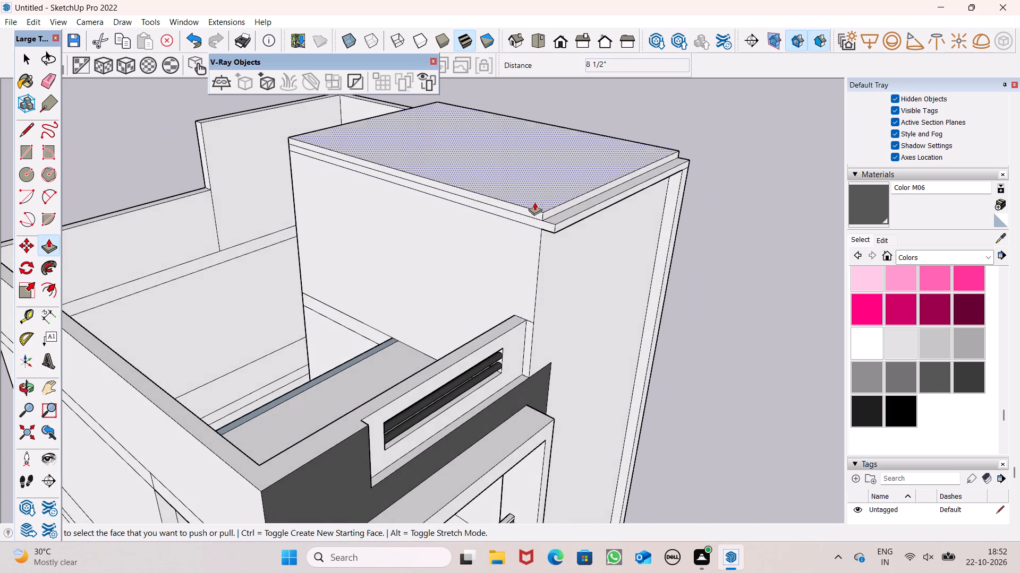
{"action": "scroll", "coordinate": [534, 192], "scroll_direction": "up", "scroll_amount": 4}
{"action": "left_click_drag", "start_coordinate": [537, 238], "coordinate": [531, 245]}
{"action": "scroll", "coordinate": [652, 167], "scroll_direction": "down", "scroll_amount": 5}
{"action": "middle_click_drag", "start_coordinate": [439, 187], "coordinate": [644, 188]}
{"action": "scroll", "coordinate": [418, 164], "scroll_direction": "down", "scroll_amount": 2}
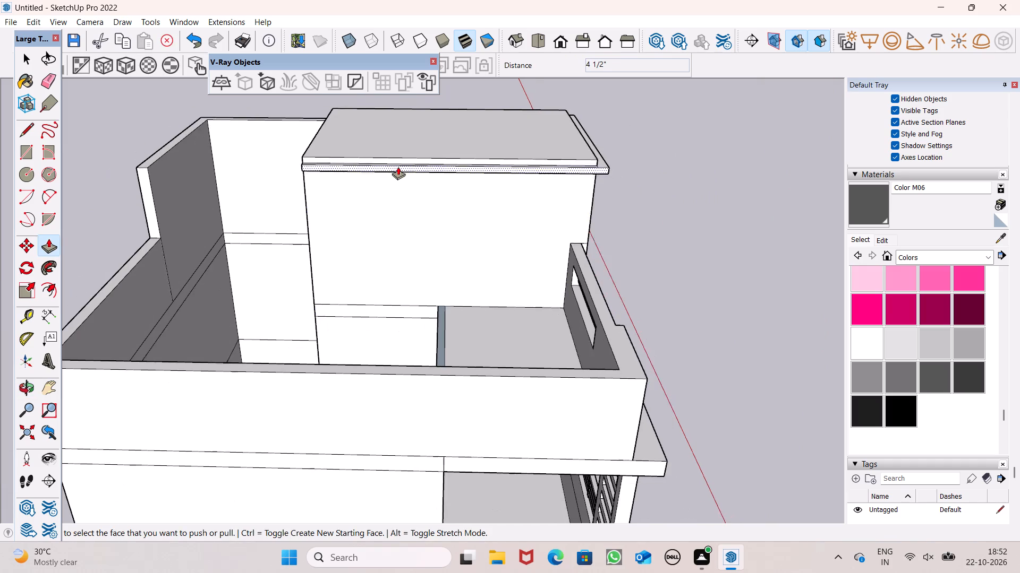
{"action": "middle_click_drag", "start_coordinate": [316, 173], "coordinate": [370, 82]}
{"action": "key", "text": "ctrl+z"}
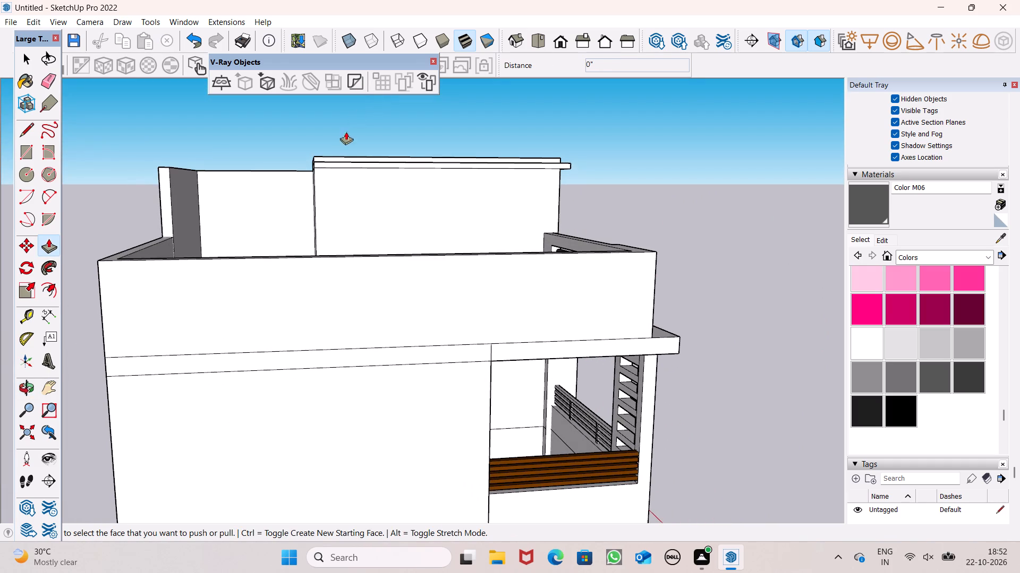
Draw a line about 10' 9 3/4" long down the terrace-side wall near its rear edge, from roof edge to floor line.
{"action": "middle_click_drag", "start_coordinate": [343, 158], "coordinate": [319, 276]}
{"action": "scroll", "coordinate": [319, 277], "scroll_direction": "up", "scroll_amount": 6}
{"action": "scroll", "coordinate": [296, 209], "scroll_direction": "down", "scroll_amount": 6}
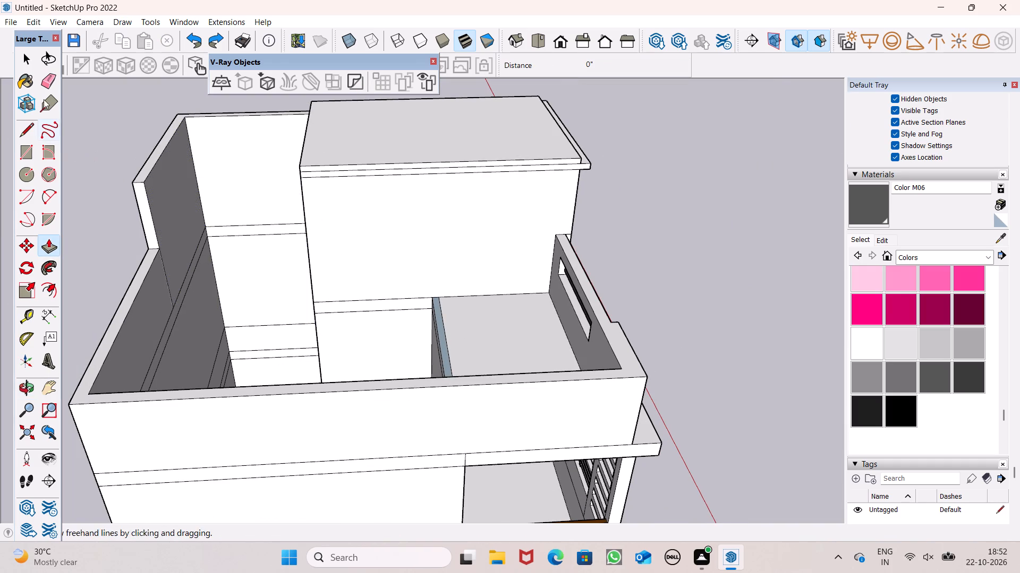
{"action": "left_click", "coordinate": [31, 127]}
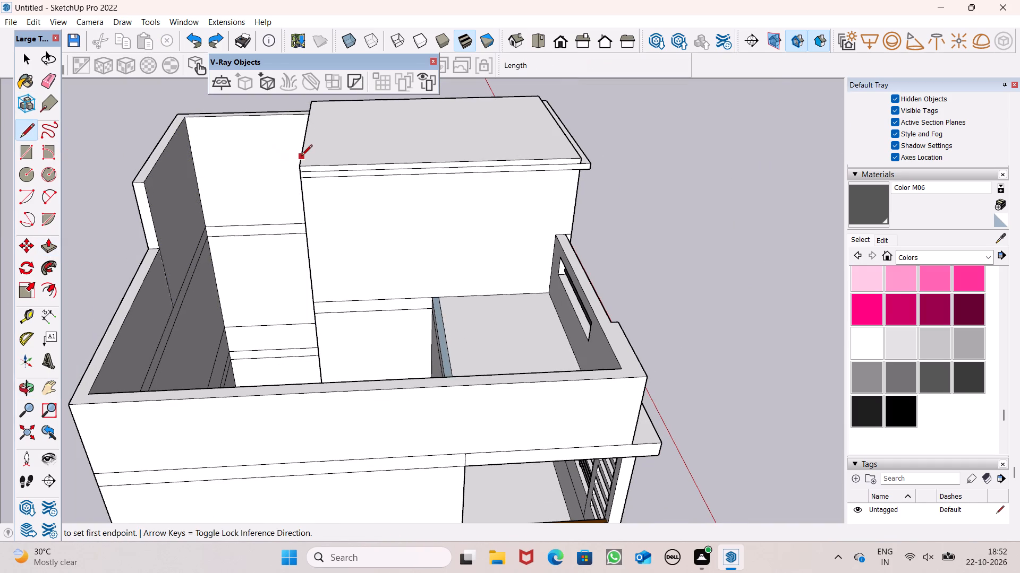
{"action": "scroll", "coordinate": [291, 201], "scroll_direction": "up", "scroll_amount": 6}
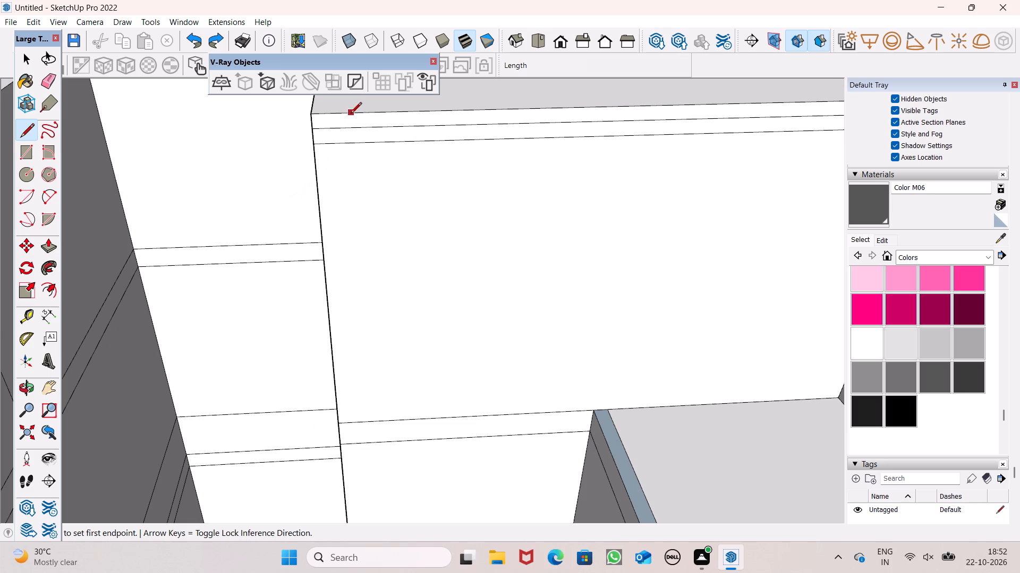
{"action": "left_click", "coordinate": [337, 116]}
{"action": "scroll", "coordinate": [351, 189], "scroll_direction": "down", "scroll_amount": 4}
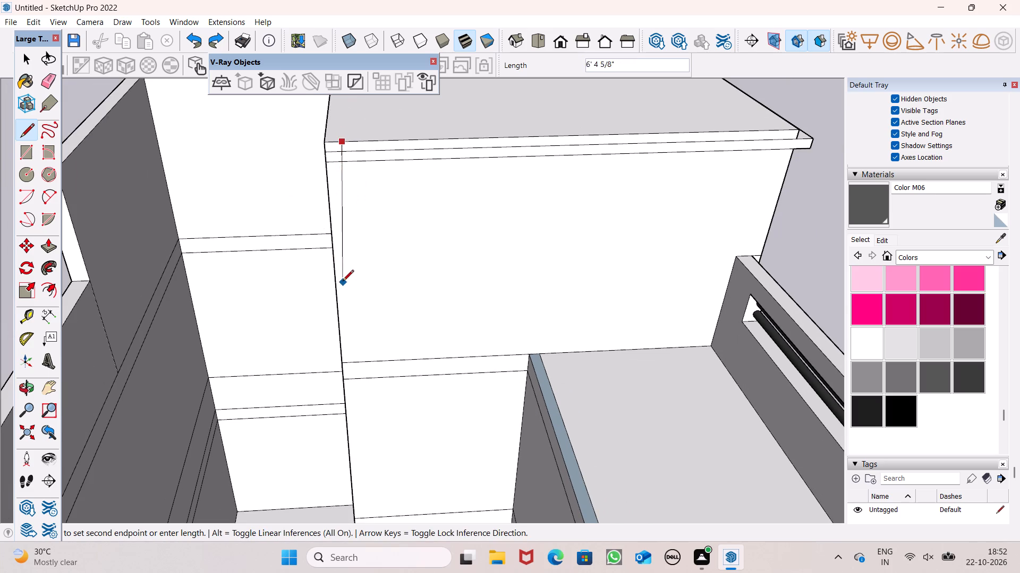
{"action": "left_click", "coordinate": [356, 366]}
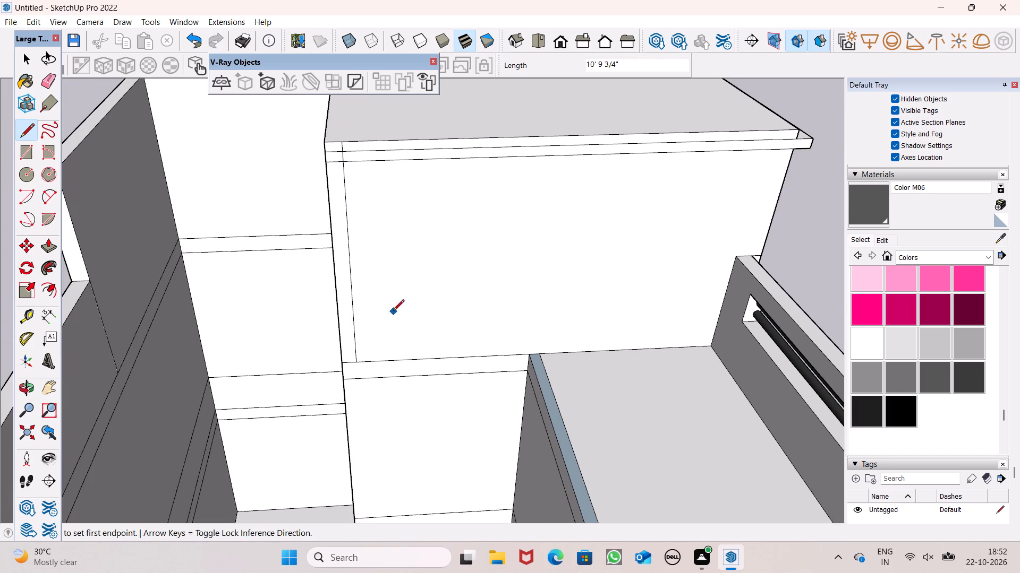
Erase the two short roof band edges between the new line and the wall's rear corner.
{"action": "left_click", "coordinate": [44, 85]}
{"action": "scroll", "coordinate": [252, 149], "scroll_direction": "up", "scroll_amount": 4}
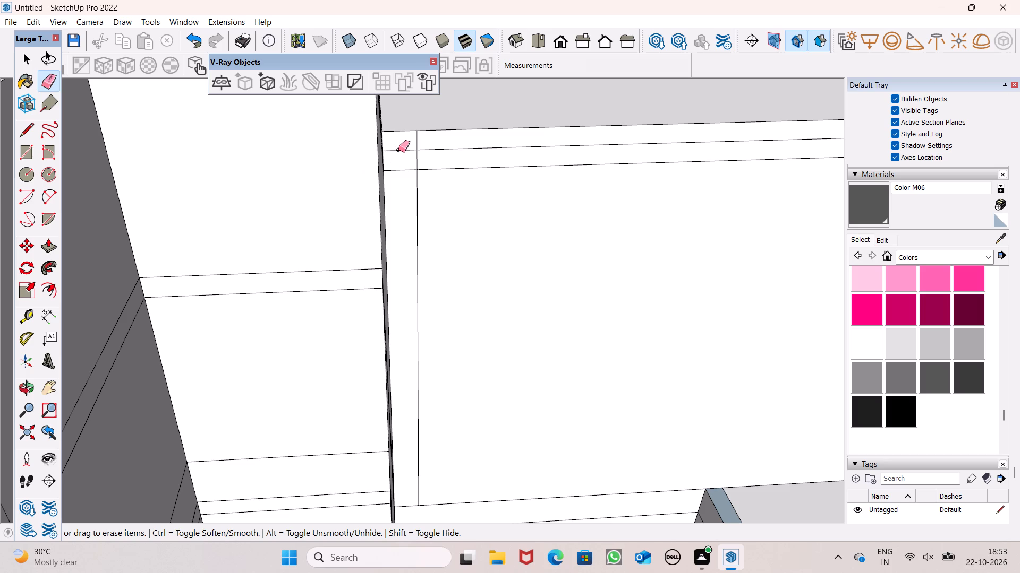
{"action": "left_click_drag", "start_coordinate": [401, 150], "coordinate": [401, 151]}
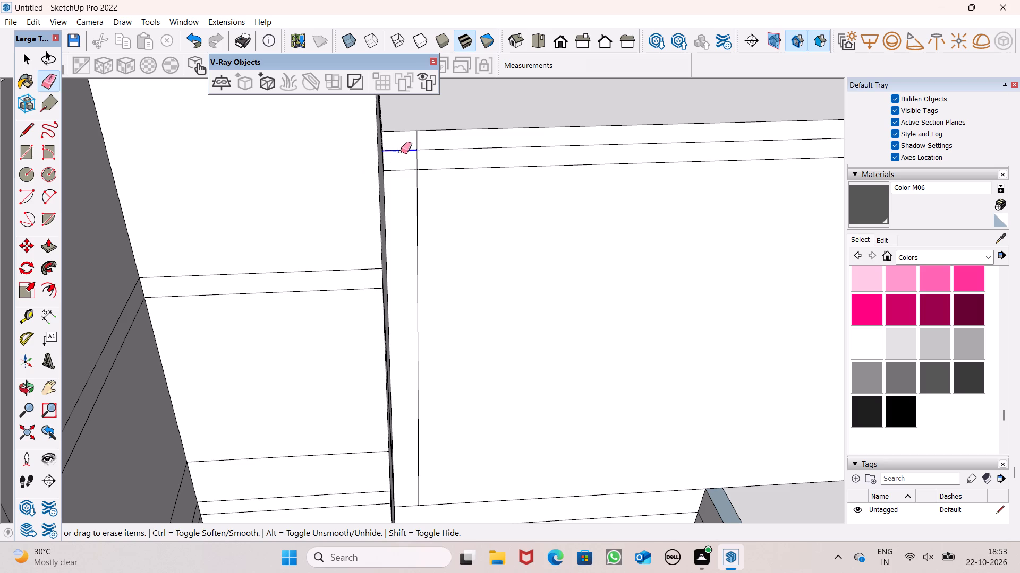
{"action": "left_click_drag", "start_coordinate": [401, 151], "coordinate": [401, 155]}
{"action": "left_click", "coordinate": [401, 164]}
{"action": "left_click_drag", "start_coordinate": [401, 166], "coordinate": [400, 172]}
{"action": "scroll", "coordinate": [389, 146], "scroll_direction": "down", "scroll_amount": 10}
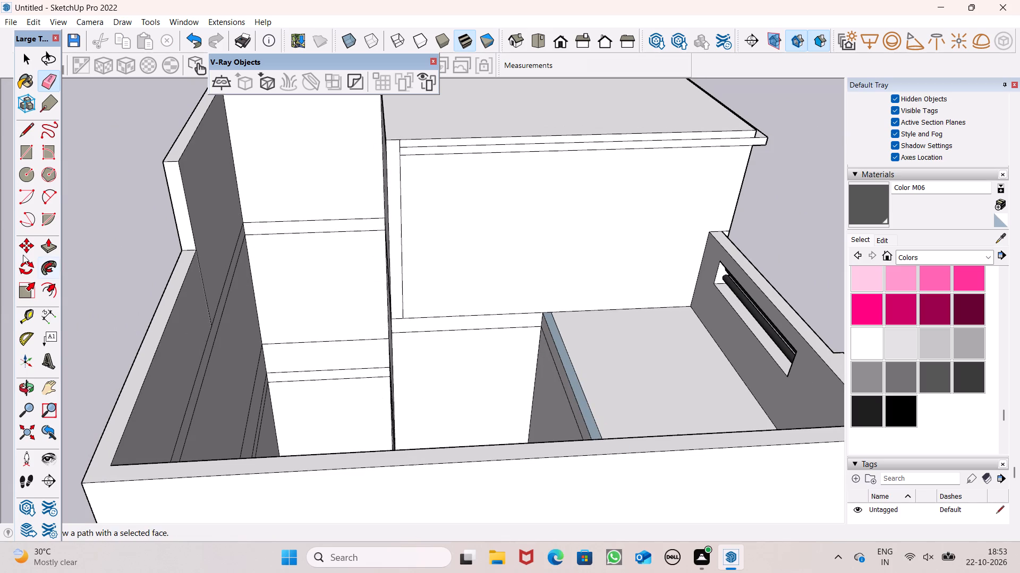
Push/Pull the terrace-side wall's narrow vertical strip and its lower roof band outward 7 5/8" each.
{"action": "left_click", "coordinate": [48, 247]}
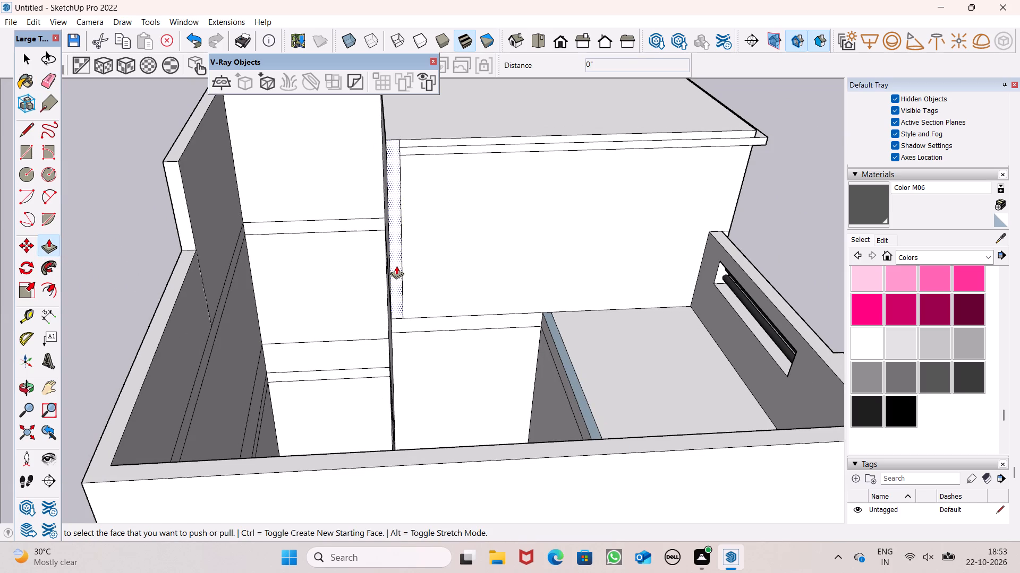
{"action": "left_click_drag", "start_coordinate": [397, 273], "coordinate": [398, 279]}
{"action": "scroll", "coordinate": [452, 249], "scroll_direction": "down", "scroll_amount": 4}
{"action": "middle_click_drag", "start_coordinate": [457, 267], "coordinate": [382, 272]}
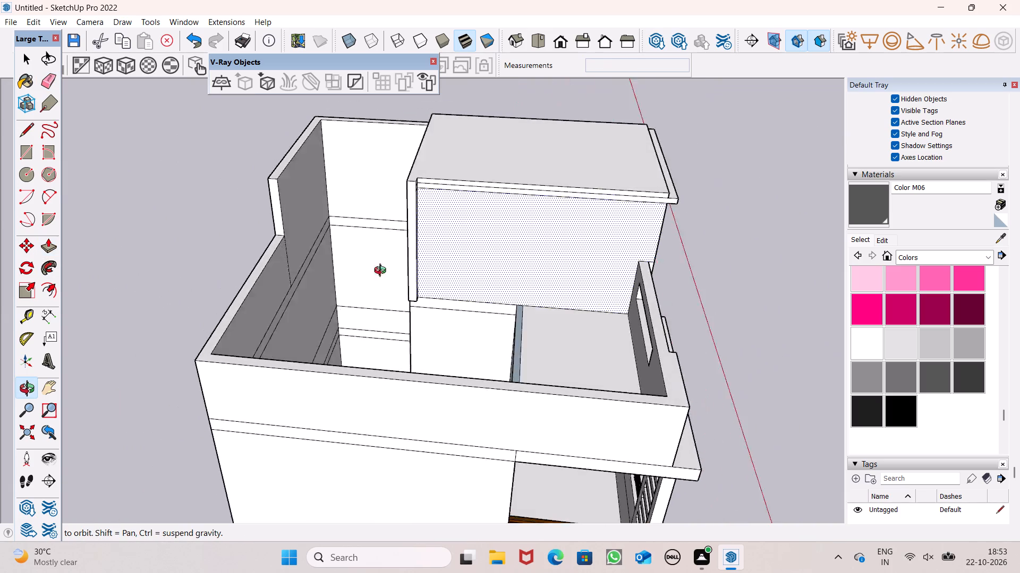
{"action": "middle_click_drag", "start_coordinate": [382, 272], "coordinate": [160, 260]}
{"action": "scroll", "coordinate": [460, 231], "scroll_direction": "up", "scroll_amount": 2}
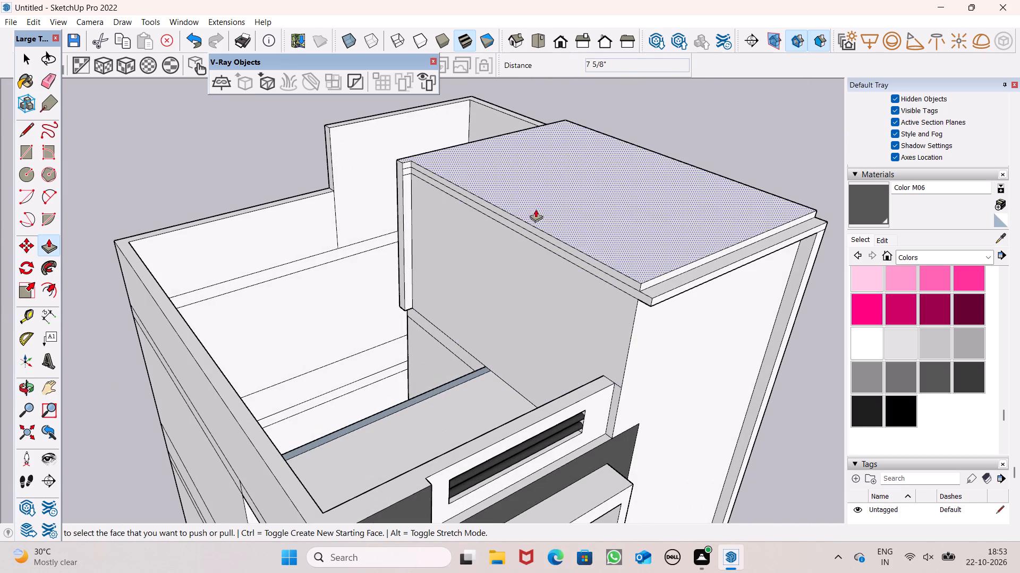
{"action": "scroll", "coordinate": [594, 277], "scroll_direction": "up", "scroll_amount": 3}
{"action": "left_click_drag", "start_coordinate": [594, 271], "coordinate": [574, 278]}
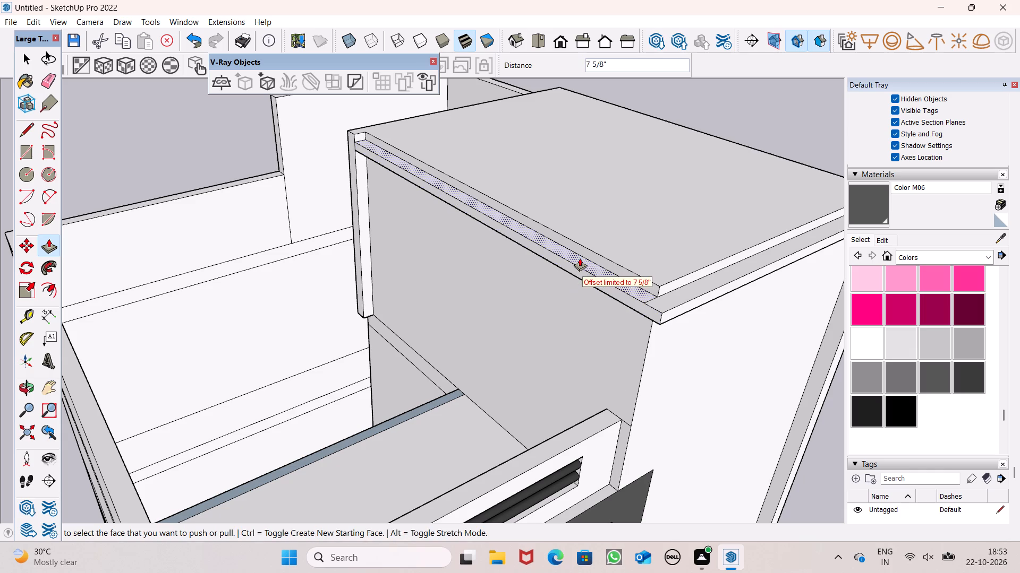
Push/Pull the upper roof band on the terrace-side wall outward about 3 5/8", leaving it stepped back from the lower band.
{"action": "scroll", "coordinate": [449, 209], "scroll_direction": "down", "scroll_amount": 1}
{"action": "middle_click_drag", "start_coordinate": [483, 218], "coordinate": [575, 205]}
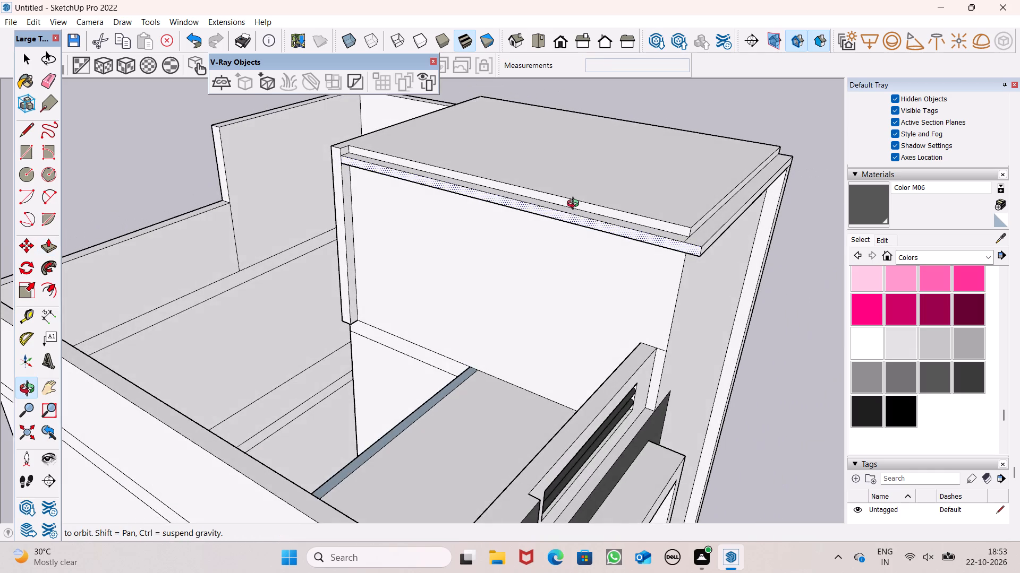
{"action": "middle_click_drag", "start_coordinate": [575, 205], "coordinate": [579, 221]}
{"action": "scroll", "coordinate": [456, 149], "scroll_direction": "up", "scroll_amount": 6}
{"action": "scroll", "coordinate": [303, 152], "scroll_direction": "up", "scroll_amount": 3}
{"action": "left_click_drag", "start_coordinate": [300, 167], "coordinate": [292, 178]}
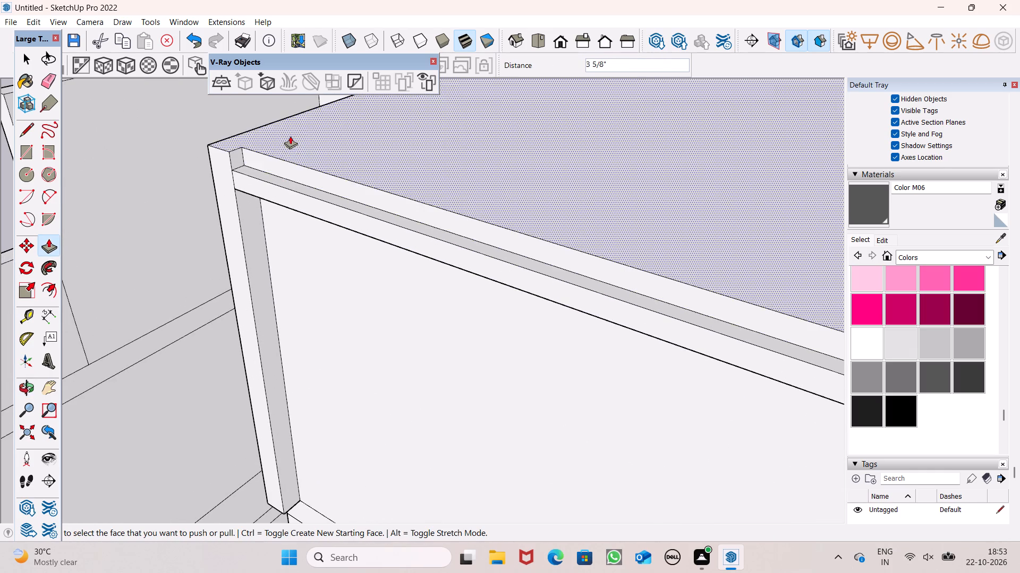
Push/Pull the upper roof band on the tall block's front face outward about 3 3/4".
{"action": "scroll", "coordinate": [290, 136], "scroll_direction": "down", "scroll_amount": 7}
{"action": "scroll", "coordinate": [196, 141], "scroll_direction": "down", "scroll_amount": 4}
{"action": "middle_click_drag", "start_coordinate": [376, 215], "coordinate": [348, 142]}
{"action": "middle_click", "coordinate": [339, 138]}
{"action": "middle_click_drag", "start_coordinate": [283, 138], "coordinate": [259, 138]}
{"action": "scroll", "coordinate": [464, 161], "scroll_direction": "up", "scroll_amount": 1}
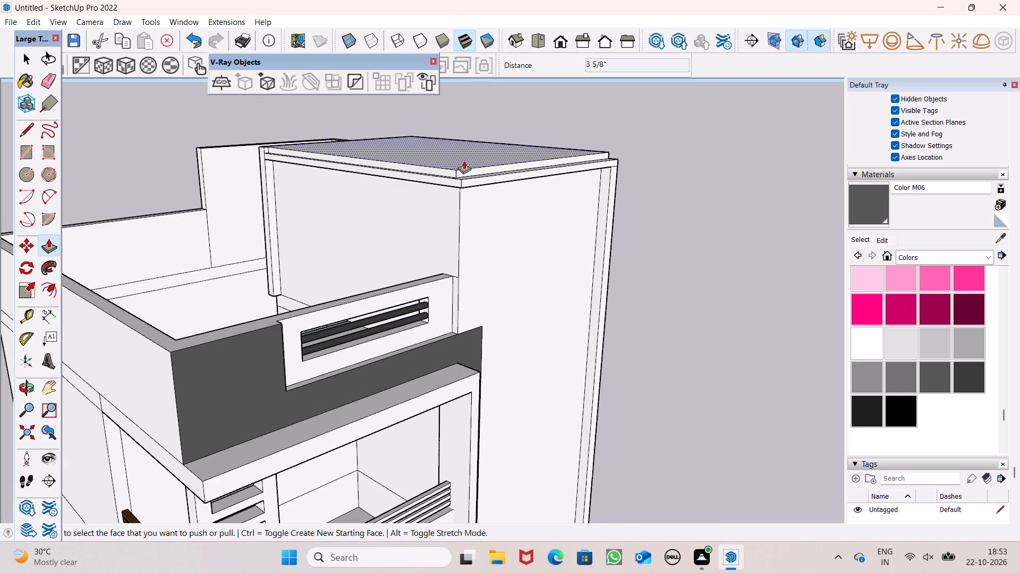
{"action": "scroll", "coordinate": [464, 161], "scroll_direction": "up", "scroll_amount": 2}
{"action": "scroll", "coordinate": [500, 193], "scroll_direction": "up", "scroll_amount": 1}
{"action": "middle_click_drag", "start_coordinate": [500, 194], "coordinate": [481, 207]}
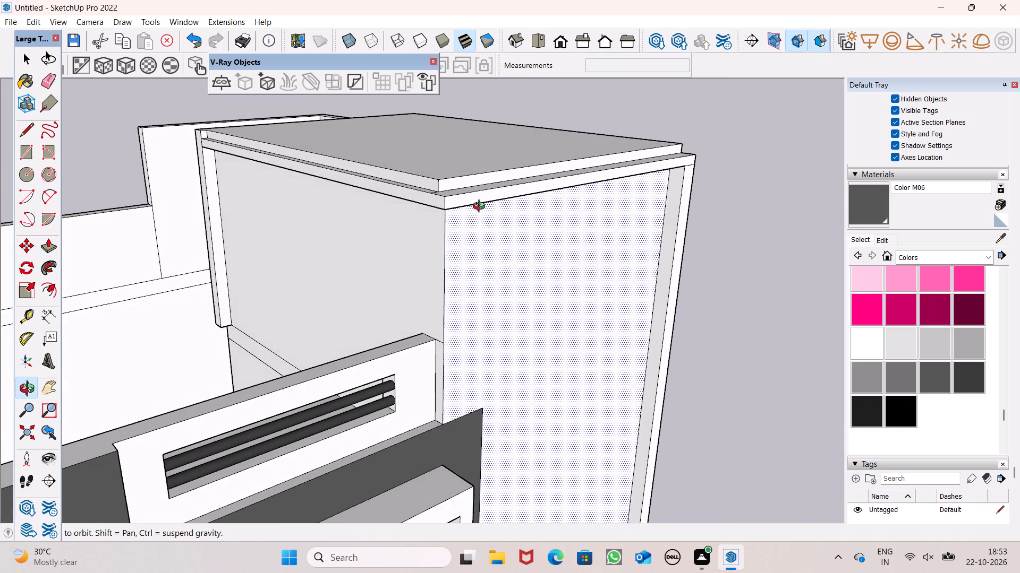
{"action": "middle_click_drag", "start_coordinate": [481, 207], "coordinate": [437, 223]}
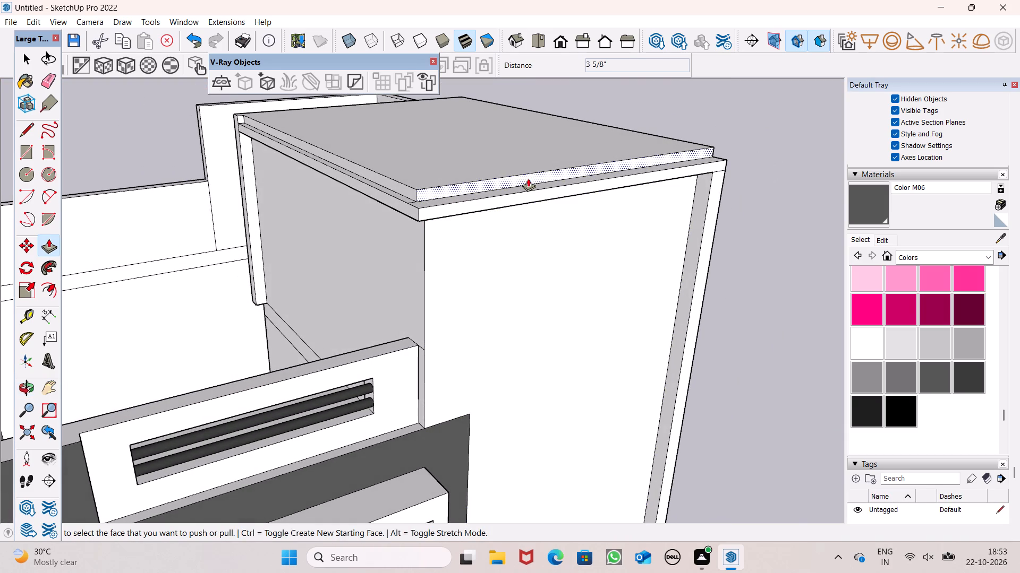
{"action": "left_click_drag", "start_coordinate": [528, 178], "coordinate": [533, 181]}
{"action": "scroll", "coordinate": [510, 152], "scroll_direction": "down", "scroll_amount": 4}
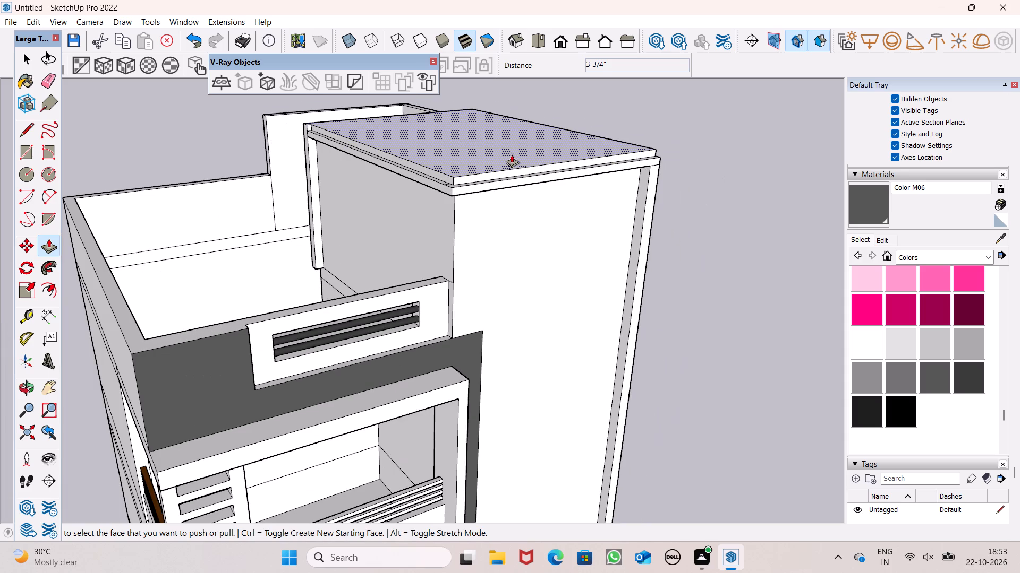
{"action": "key", "text": "space"}
{"action": "left_click", "coordinate": [726, 218]}
Draw a vertical line about 38' long down the tall block's front face, from the roof rim to the base slab.
{"action": "middle_click_drag", "start_coordinate": [469, 145], "coordinate": [556, 89]}
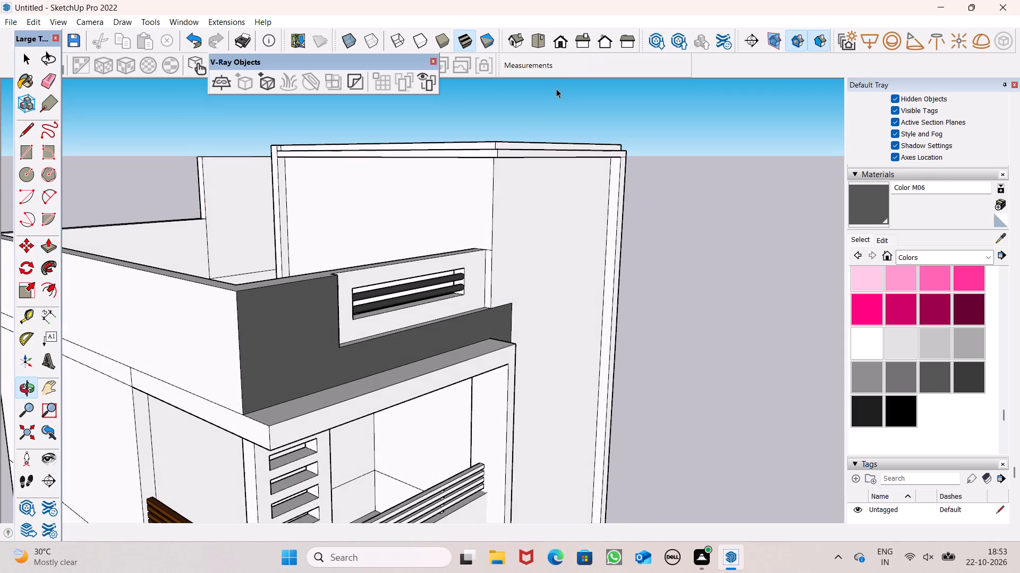
{"action": "scroll", "coordinate": [556, 111], "scroll_direction": "down", "scroll_amount": 4}
{"action": "middle_click_drag", "start_coordinate": [532, 207], "coordinate": [320, 210]}
{"action": "scroll", "coordinate": [485, 192], "scroll_direction": "down", "scroll_amount": 2}
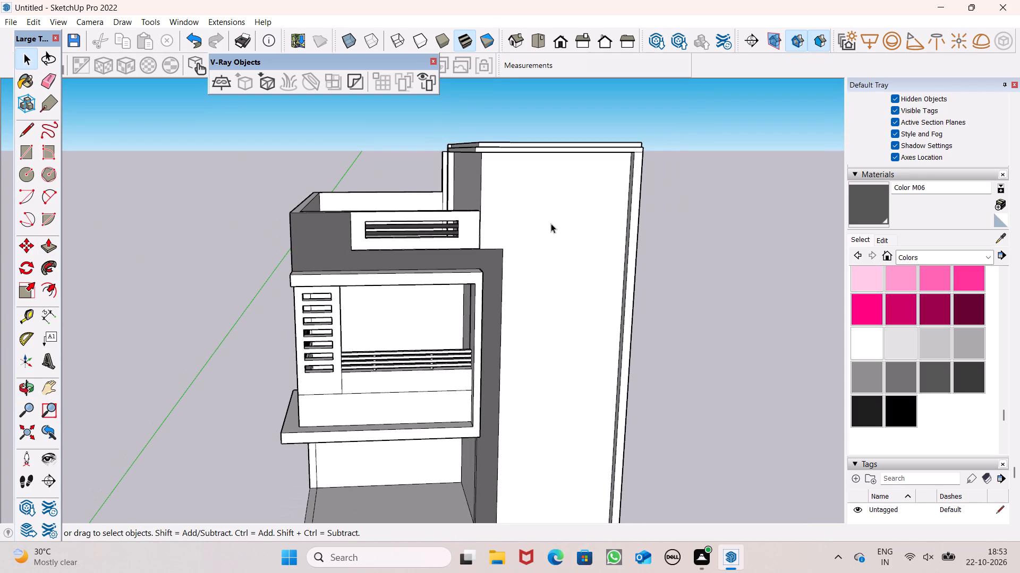
{"action": "left_click", "coordinate": [31, 129]}
{"action": "scroll", "coordinate": [633, 190], "scroll_direction": "down", "scroll_amount": 4}
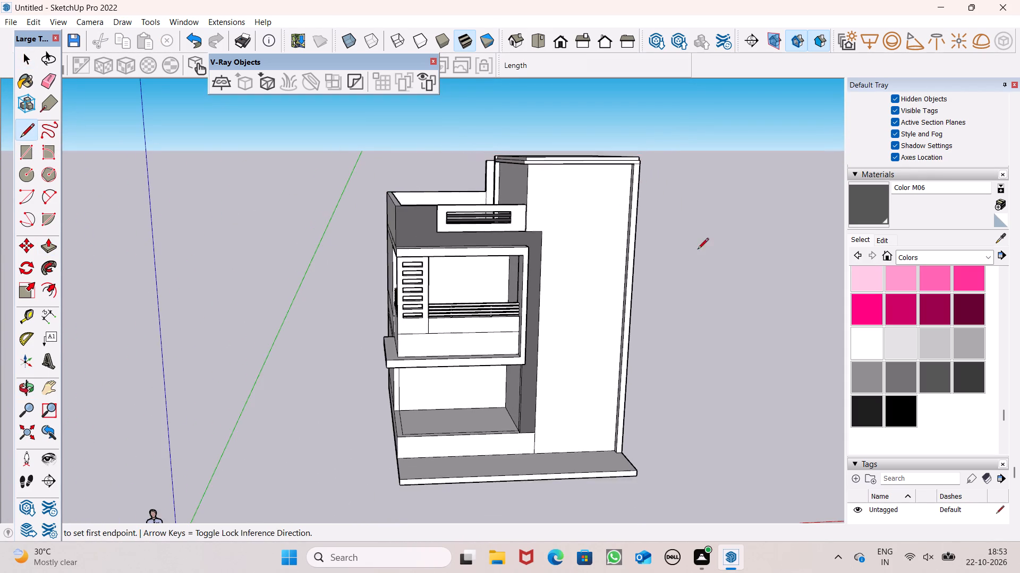
{"action": "scroll", "coordinate": [695, 217], "scroll_direction": "down", "scroll_amount": 1}
{"action": "scroll", "coordinate": [648, 215], "scroll_direction": "up", "scroll_amount": 6}
{"action": "middle_click_drag", "start_coordinate": [595, 166], "coordinate": [586, 122]}
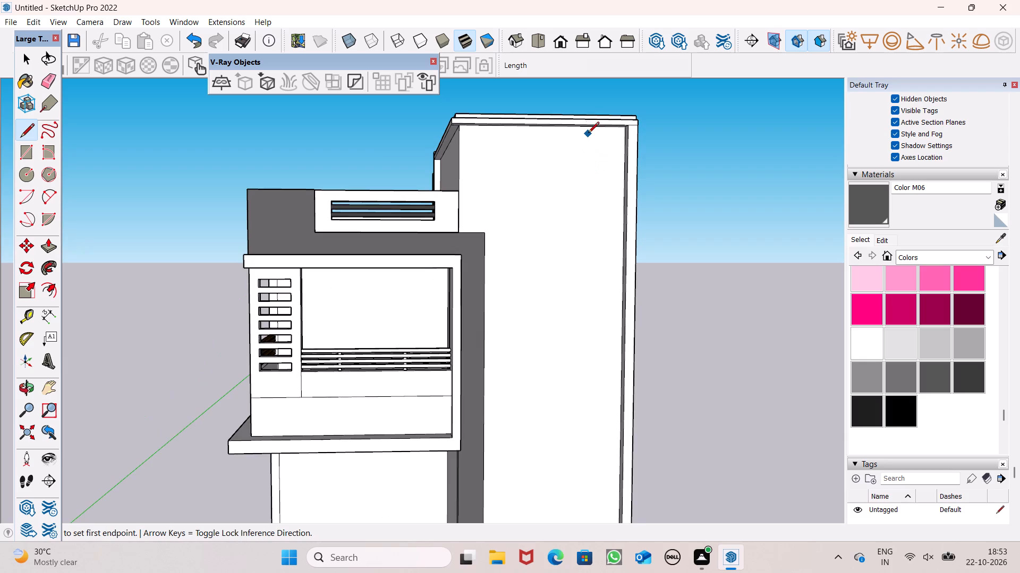
{"action": "scroll", "coordinate": [588, 134], "scroll_direction": "up", "scroll_amount": 7}
{"action": "middle_click_drag", "start_coordinate": [588, 137], "coordinate": [587, 109]}
{"action": "scroll", "coordinate": [588, 137], "scroll_direction": "up", "scroll_amount": 1}
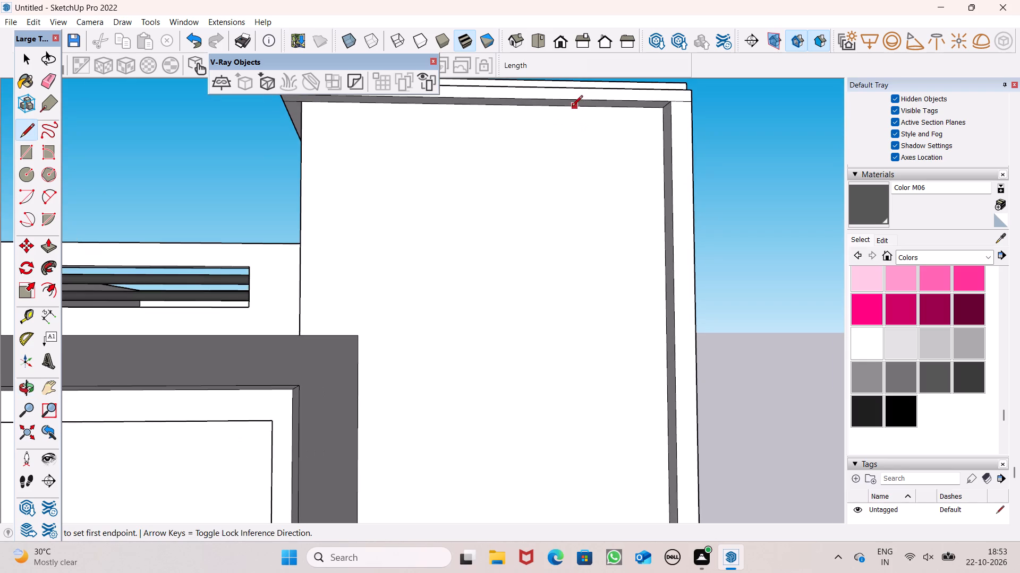
{"action": "left_click", "coordinate": [571, 107]}
{"action": "scroll", "coordinate": [585, 144], "scroll_direction": "down", "scroll_amount": 6}
{"action": "scroll", "coordinate": [566, 202], "scroll_direction": "down", "scroll_amount": 4}
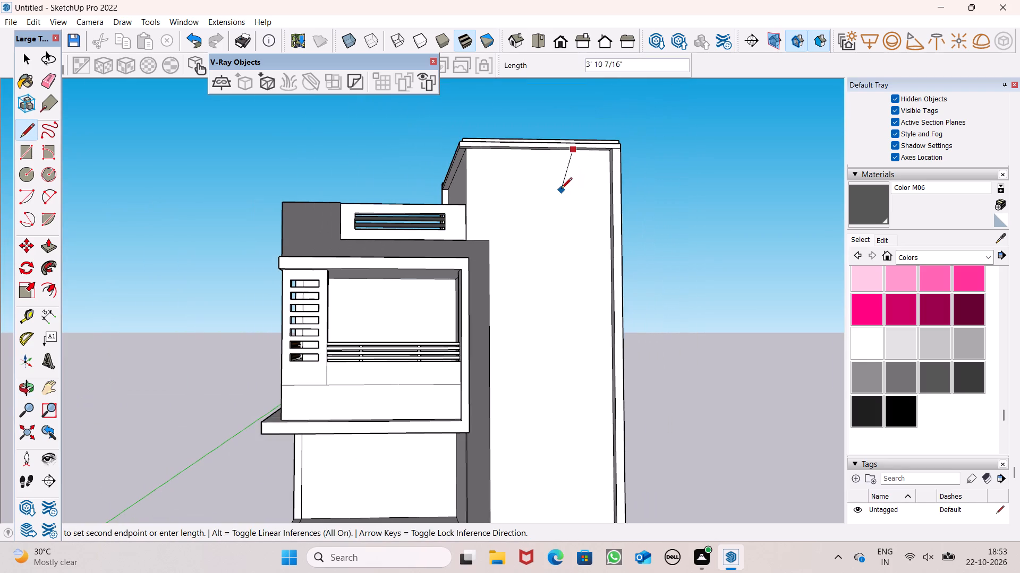
{"action": "scroll", "coordinate": [574, 218], "scroll_direction": "down", "scroll_amount": 2}
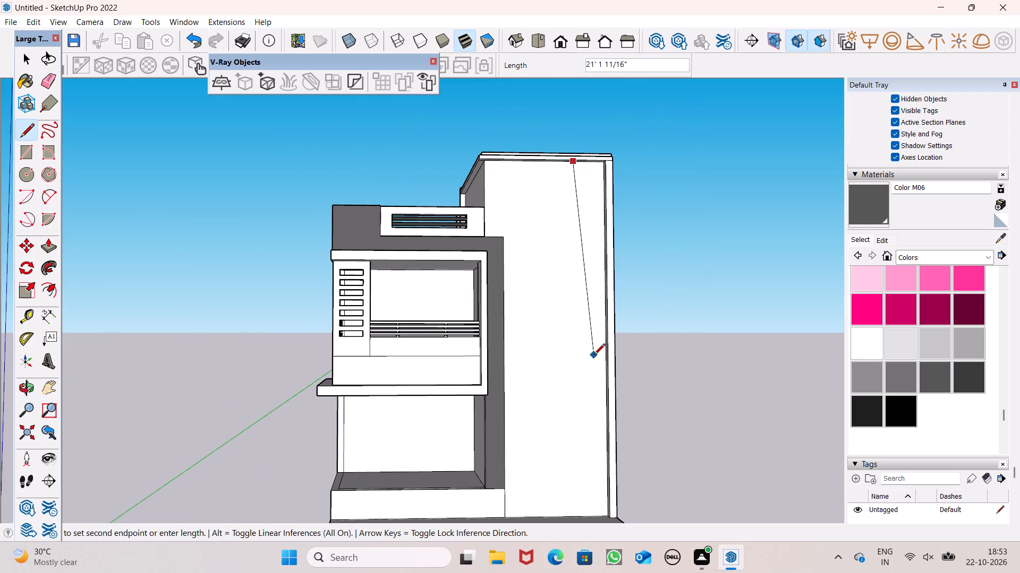
{"action": "scroll", "coordinate": [592, 358], "scroll_direction": "down", "scroll_amount": 3}
{"action": "middle_click_drag", "start_coordinate": [570, 458], "coordinate": [556, 561]}
{"action": "scroll", "coordinate": [591, 468], "scroll_direction": "up", "scroll_amount": 6}
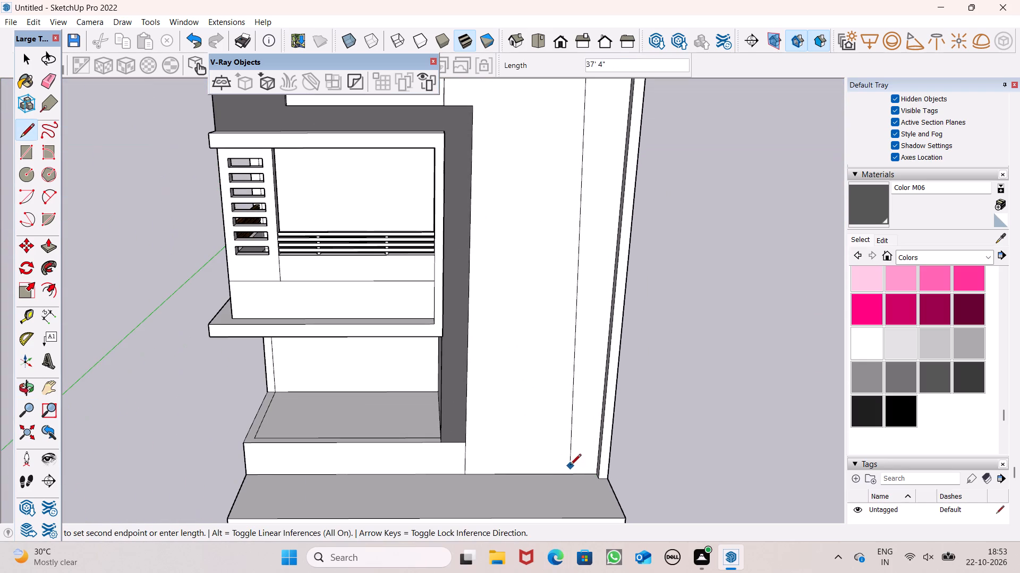
{"action": "left_click", "coordinate": [559, 474]}
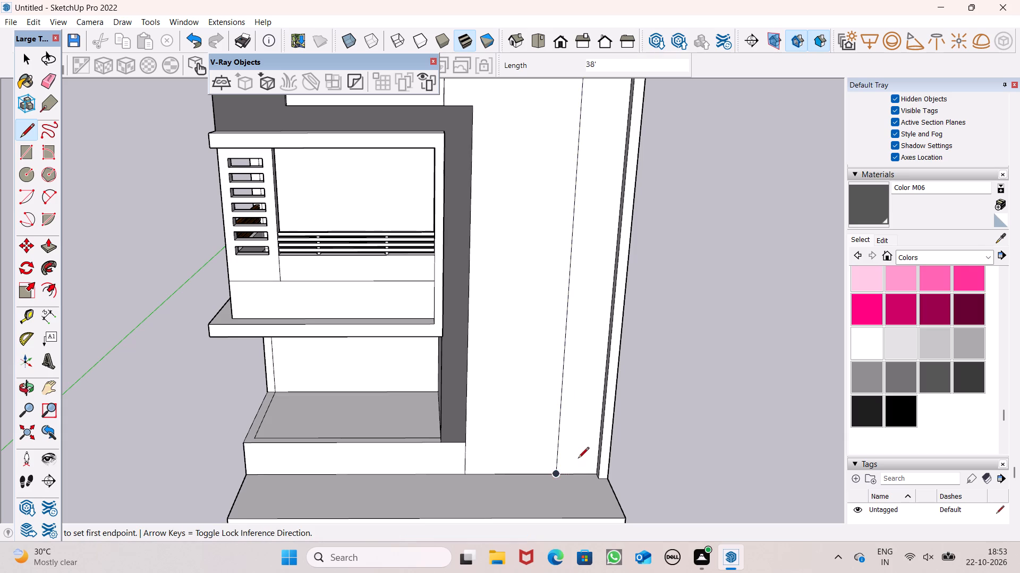
{"action": "scroll", "coordinate": [578, 461], "scroll_direction": "down", "scroll_amount": 6}
{"action": "key", "text": "space"}
Draw a horizontal line about 3' 4 1/2" across the front face's narrow outer strip, just below the roof rim.
{"action": "middle_click_drag", "start_coordinate": [616, 318], "coordinate": [581, 195]}
{"action": "scroll", "coordinate": [581, 195], "scroll_direction": "up", "scroll_amount": 1}
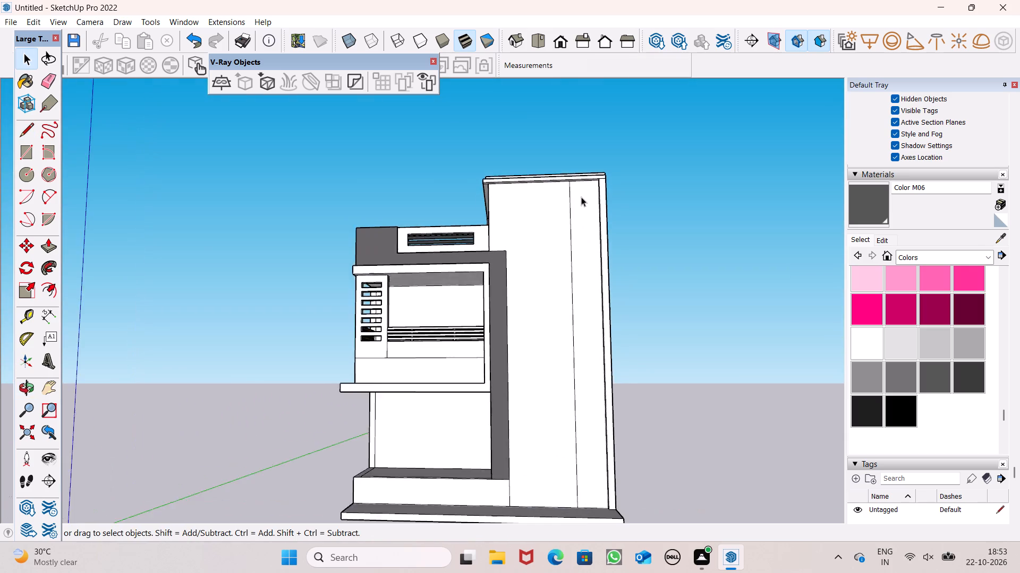
{"action": "scroll", "coordinate": [582, 196], "scroll_direction": "up", "scroll_amount": 6}
{"action": "middle_click_drag", "start_coordinate": [585, 217], "coordinate": [656, 193]}
{"action": "scroll", "coordinate": [646, 175], "scroll_direction": "up", "scroll_amount": 7}
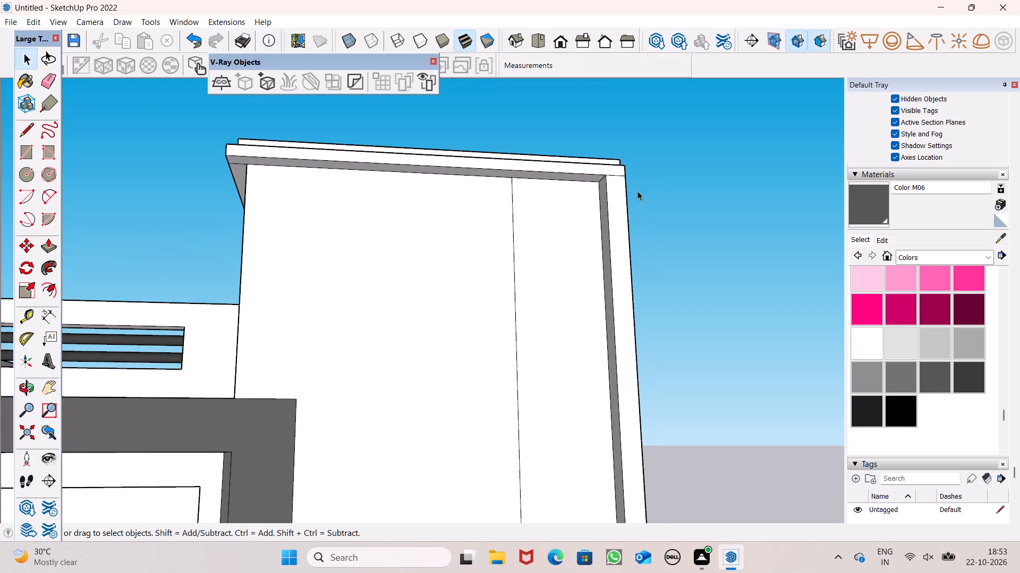
{"action": "middle_click_drag", "start_coordinate": [633, 197], "coordinate": [700, 190]}
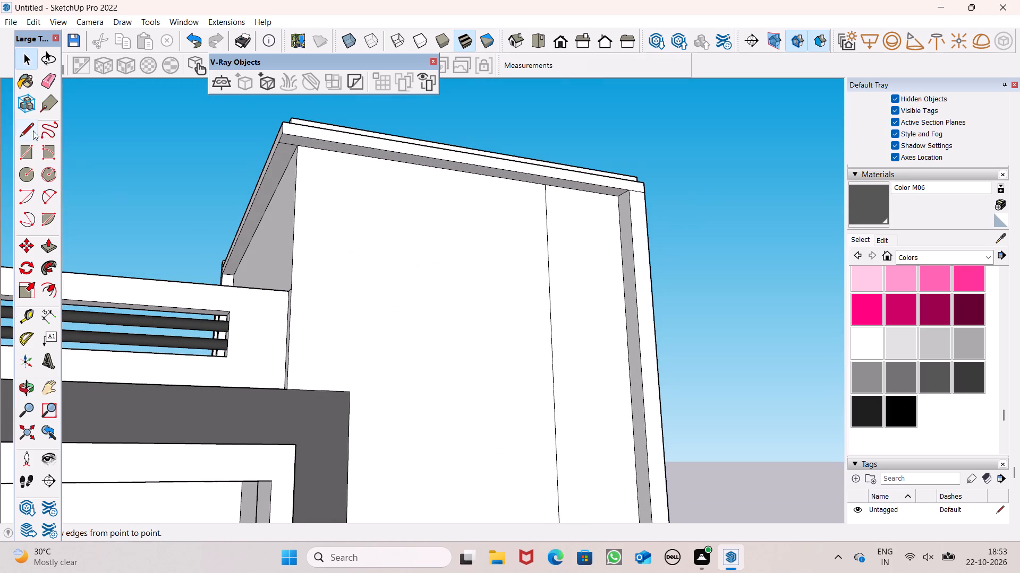
{"action": "left_click", "coordinate": [24, 127]}
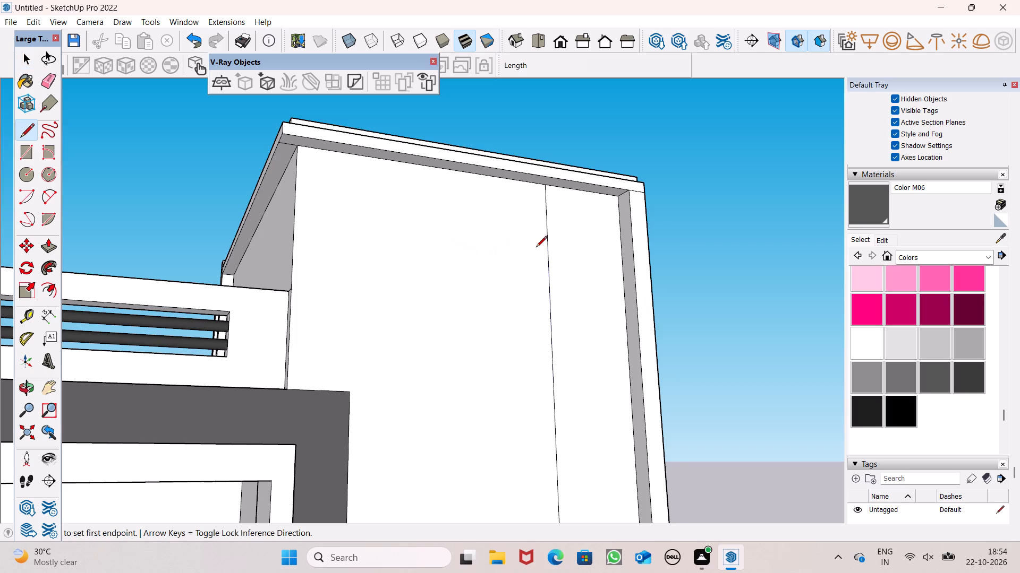
{"action": "scroll", "coordinate": [536, 248], "scroll_direction": "up", "scroll_amount": 3}
{"action": "scroll", "coordinate": [579, 228], "scroll_direction": "down", "scroll_amount": 1}
{"action": "middle_click_drag", "start_coordinate": [602, 227], "coordinate": [593, 237]}
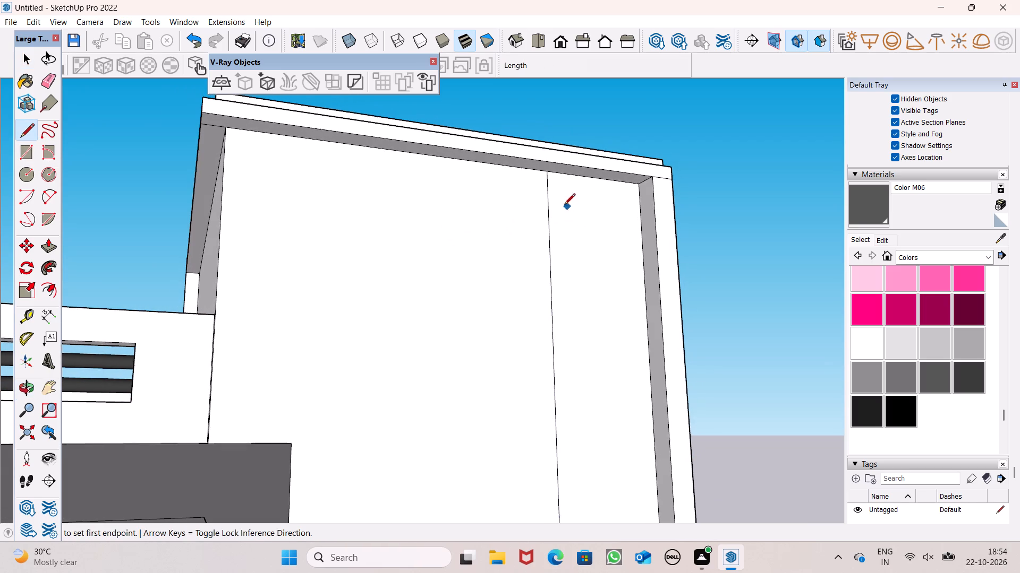
{"action": "left_click", "coordinate": [547, 206]}
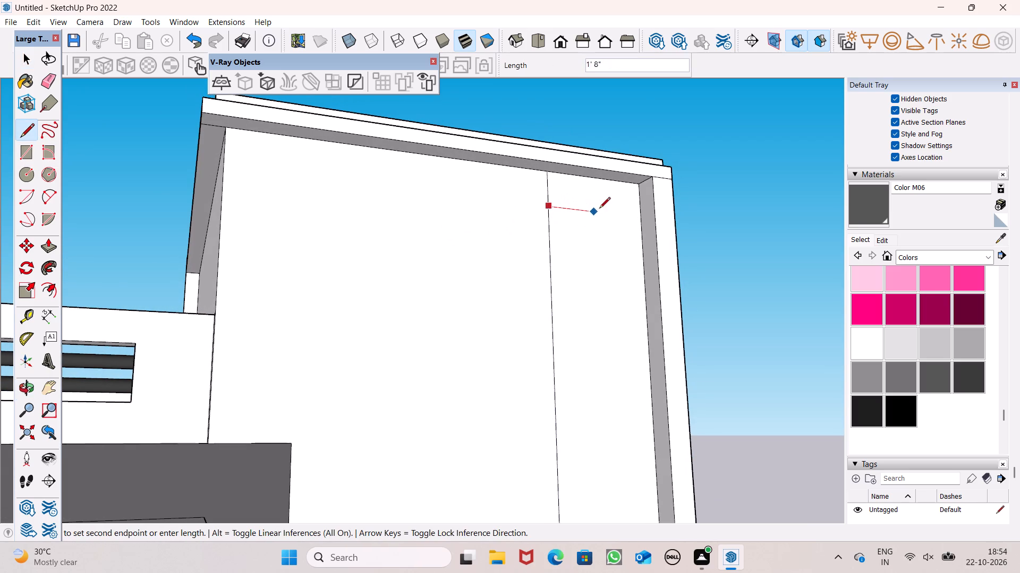
{"action": "left_click", "coordinate": [640, 213]}
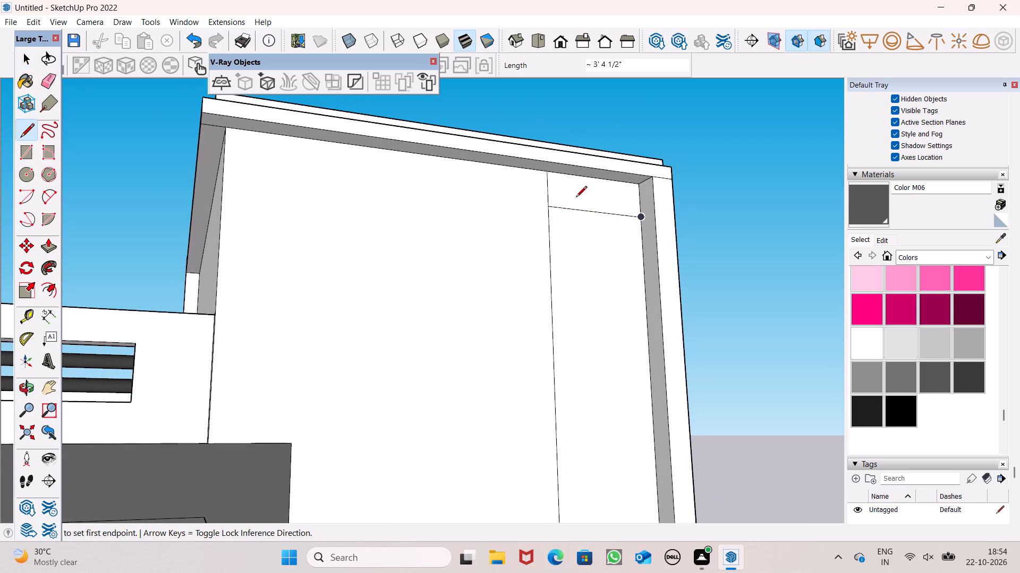
{"action": "key", "text": "space"}
Copy the short horizontal line down the strip at a spacing of about 1' 3/4", repeated 40 times.
{"action": "scroll", "coordinate": [576, 198], "scroll_direction": "down", "scroll_amount": 3}
{"action": "middle_click_drag", "start_coordinate": [571, 228], "coordinate": [530, 307]}
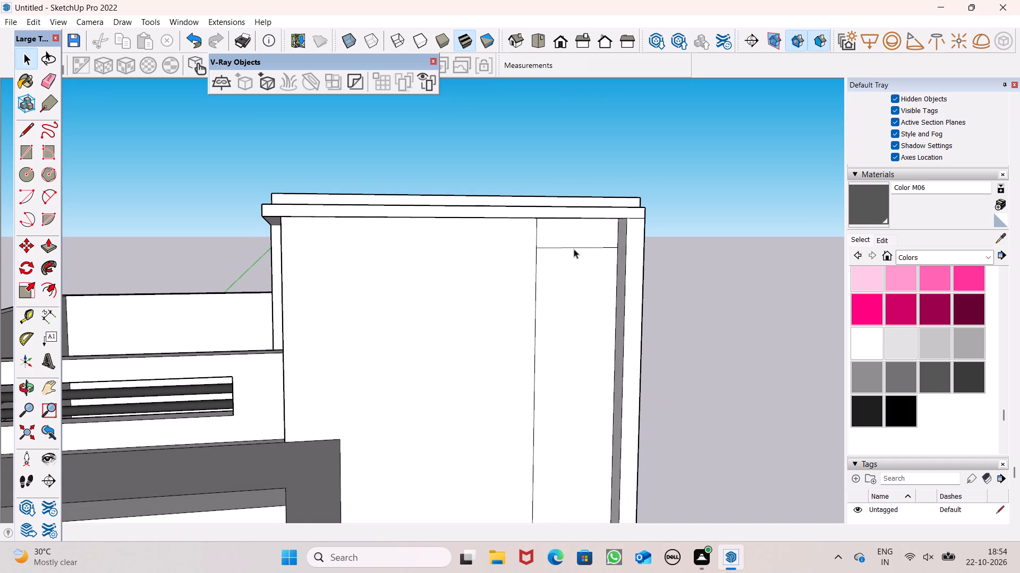
{"action": "left_click", "coordinate": [574, 248]}
{"action": "key", "text": "m"}
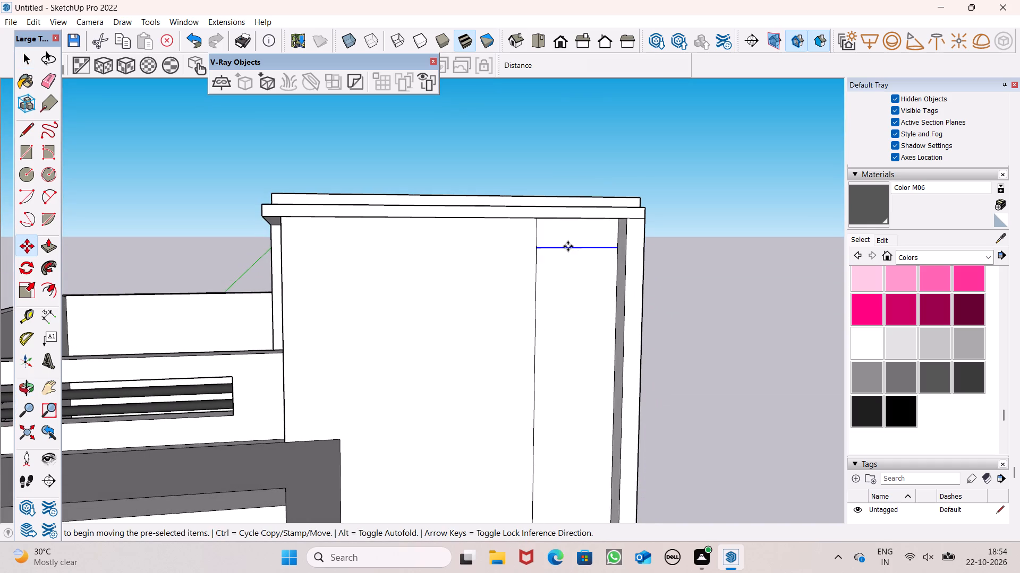
{"action": "key", "text": "Return"}
{"action": "left_click_drag", "start_coordinate": [578, 249], "coordinate": [577, 267]}
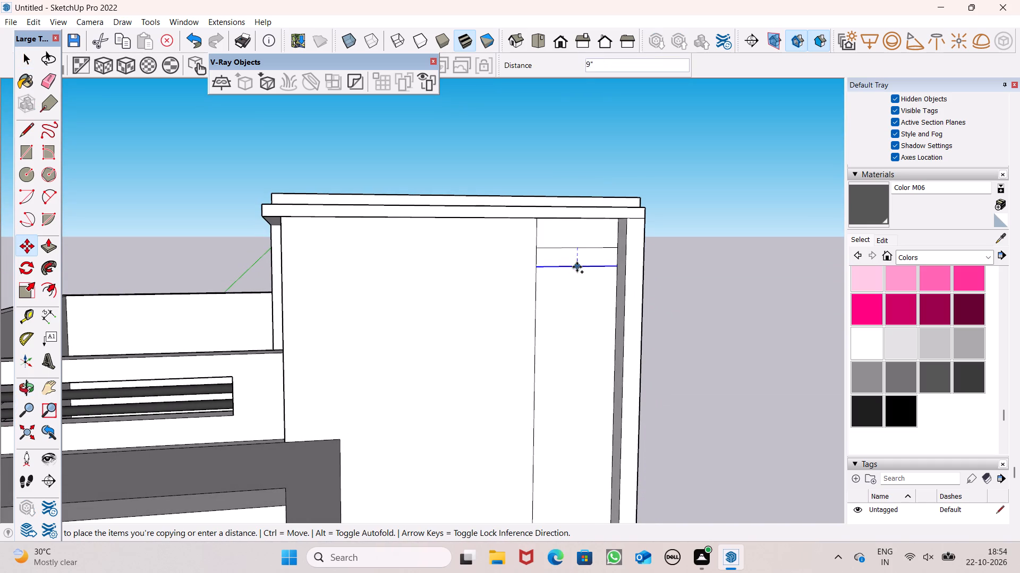
{"action": "left_click_drag", "start_coordinate": [577, 267], "coordinate": [575, 275]}
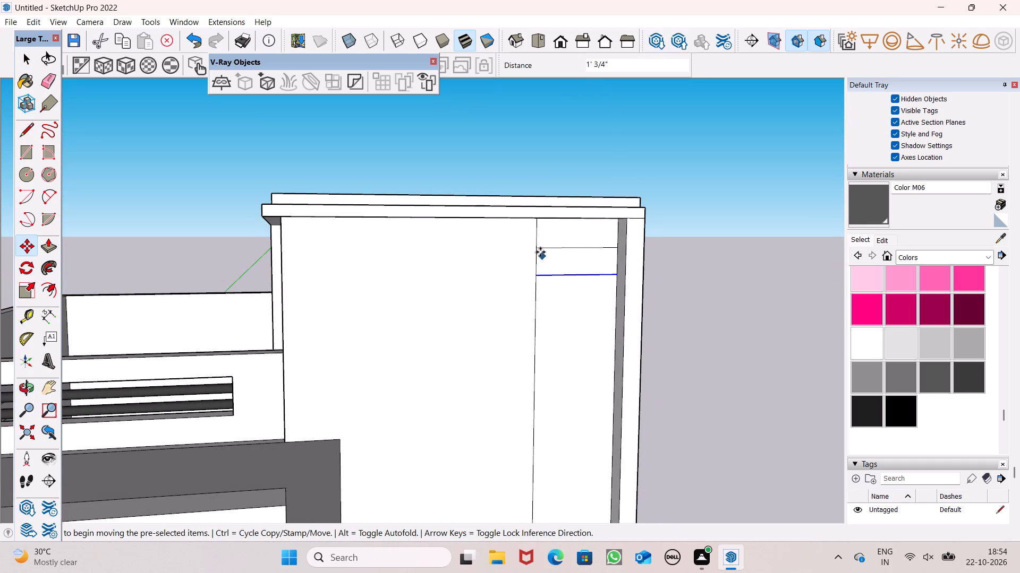
{"action": "key", "text": "shift+asterisk"}
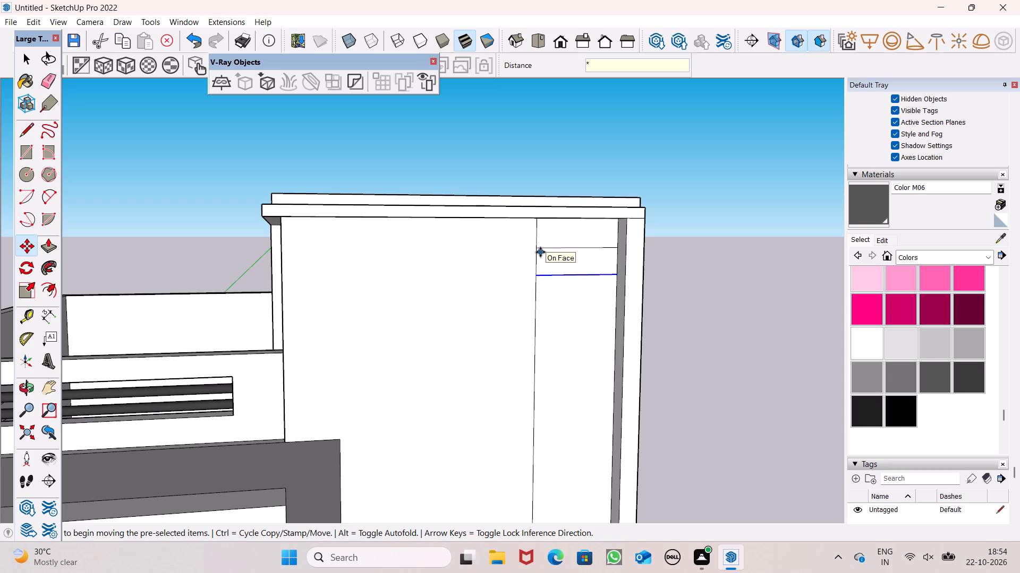
{"action": "type", "text": "40"}
{"action": "key", "text": "Return"}
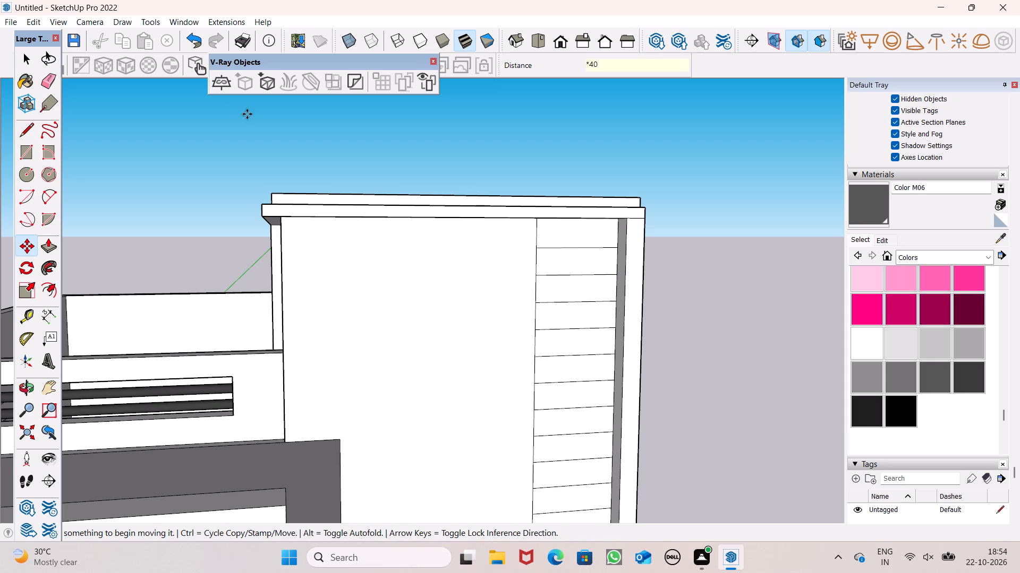
{"action": "key", "text": "space"}
Delete the surplus copied lines that extend below the base slab.
{"action": "scroll", "coordinate": [262, 132], "scroll_direction": "down", "scroll_amount": 4}
{"action": "scroll", "coordinate": [369, 133], "scroll_direction": "down", "scroll_amount": 12}
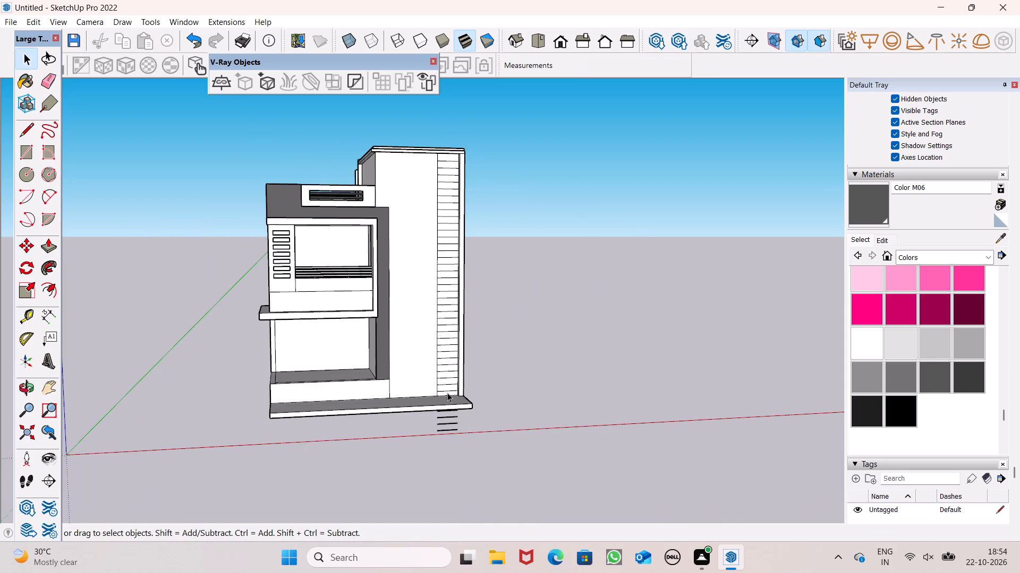
{"action": "scroll", "coordinate": [445, 402], "scroll_direction": "up", "scroll_amount": 6}
{"action": "middle_click_drag", "start_coordinate": [450, 418], "coordinate": [456, 311]}
{"action": "scroll", "coordinate": [456, 311], "scroll_direction": "up", "scroll_amount": 2}
{"action": "scroll", "coordinate": [446, 398], "scroll_direction": "down", "scroll_amount": 3}
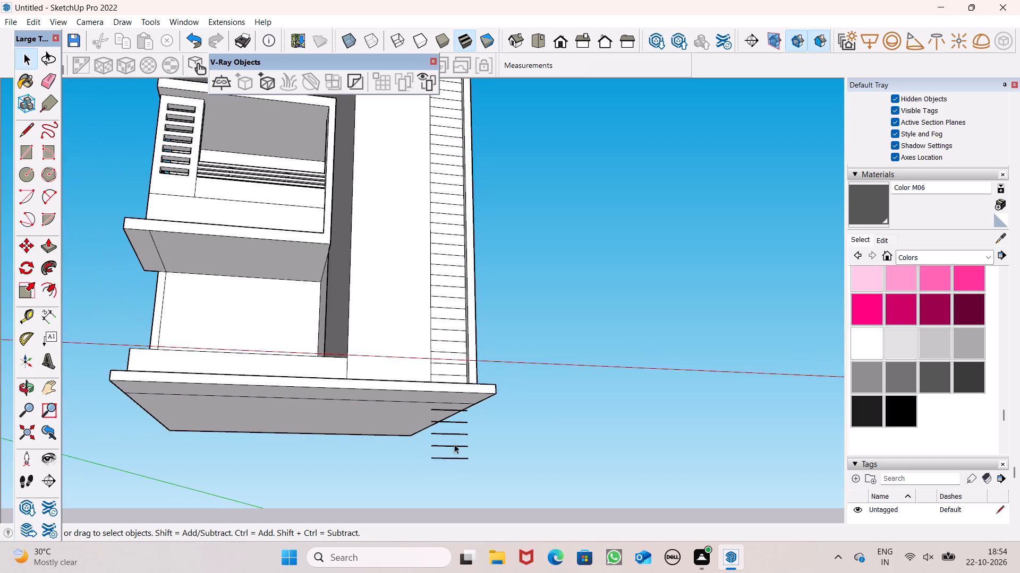
{"action": "scroll", "coordinate": [450, 456], "scroll_direction": "up", "scroll_amount": 4}
{"action": "left_click_drag", "start_coordinate": [437, 398], "coordinate": [447, 459]}
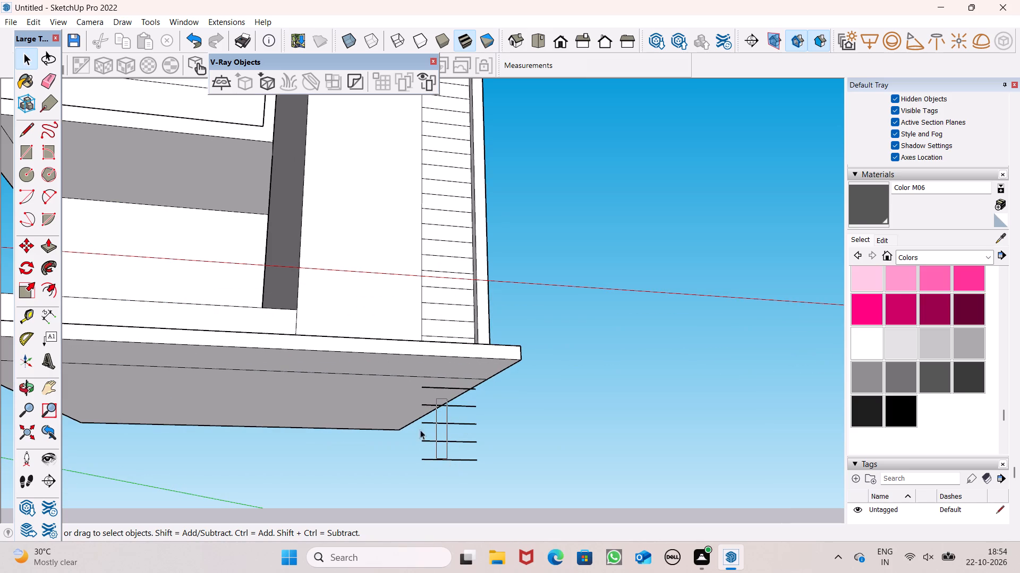
{"action": "left_click_drag", "start_coordinate": [415, 424], "coordinate": [514, 471]}
{"action": "key", "text": "Delete"}
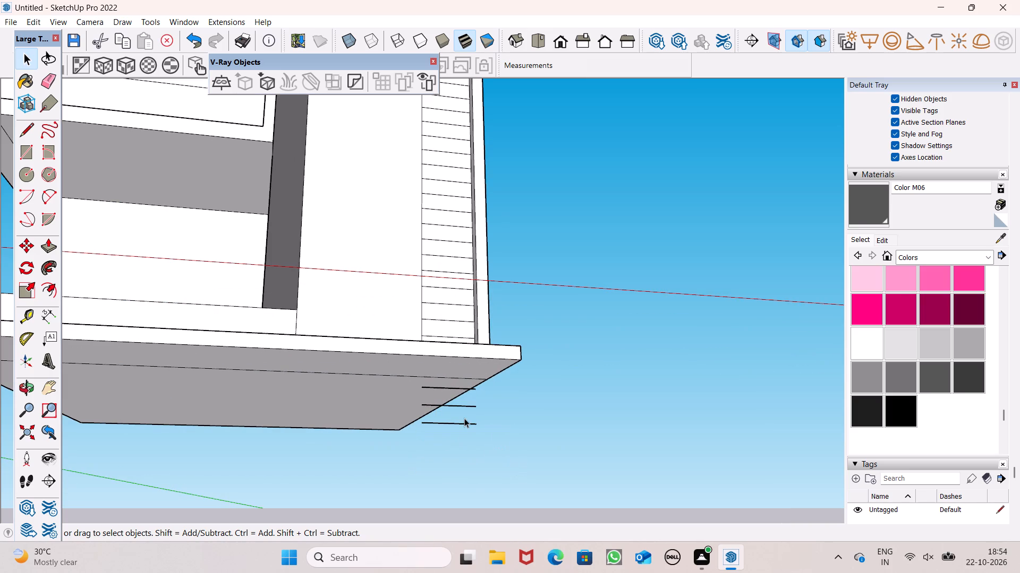
{"action": "left_click", "coordinate": [461, 422]}
{"action": "key", "text": "Delete"}
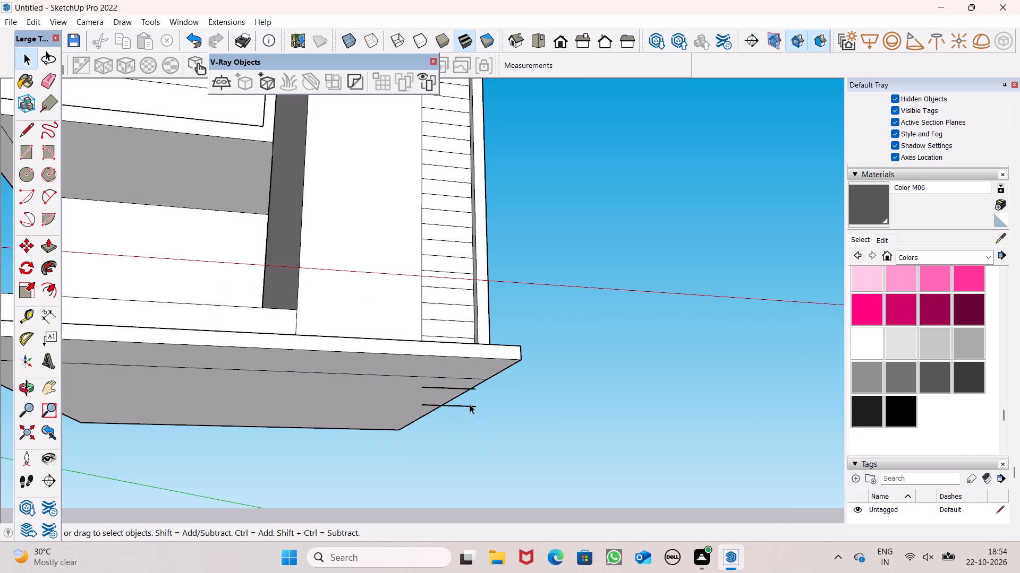
{"action": "left_click", "coordinate": [470, 404]}
{"action": "key", "text": "Delete"}
{"action": "left_click_drag", "start_coordinate": [420, 398], "coordinate": [494, 412]}
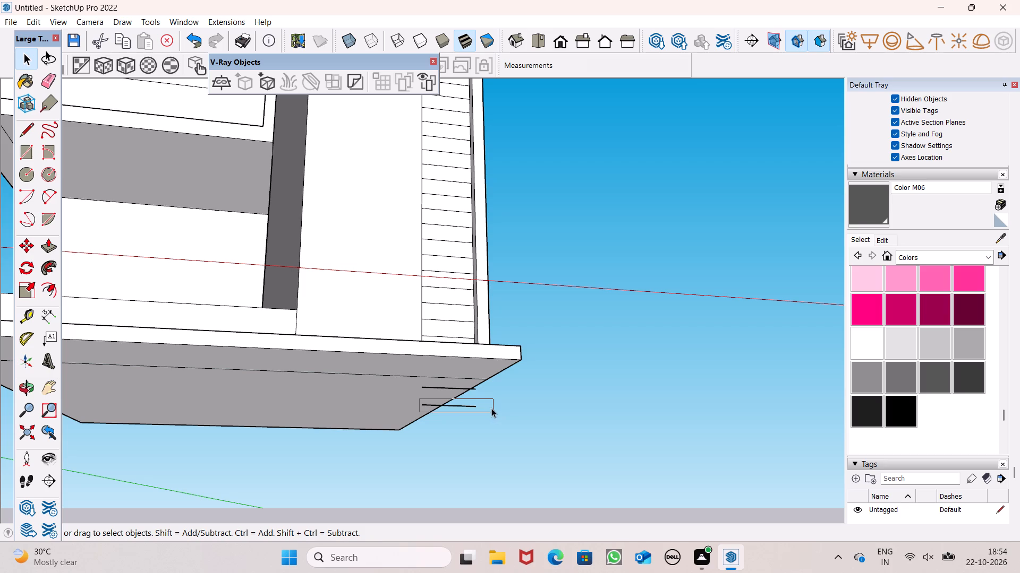
{"action": "key", "text": "Delete"}
{"action": "left_click", "coordinate": [438, 384]}
{"action": "left_click", "coordinate": [484, 420]}
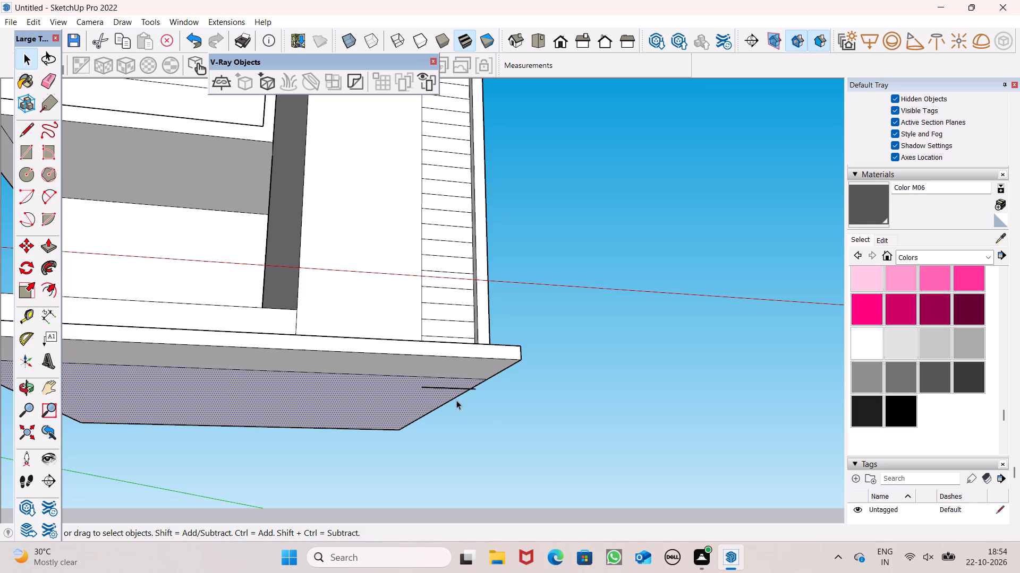
{"action": "scroll", "coordinate": [456, 400], "scroll_direction": "up", "scroll_amount": 9}
{"action": "left_click", "coordinate": [447, 363]}
{"action": "key", "text": "Delete"}
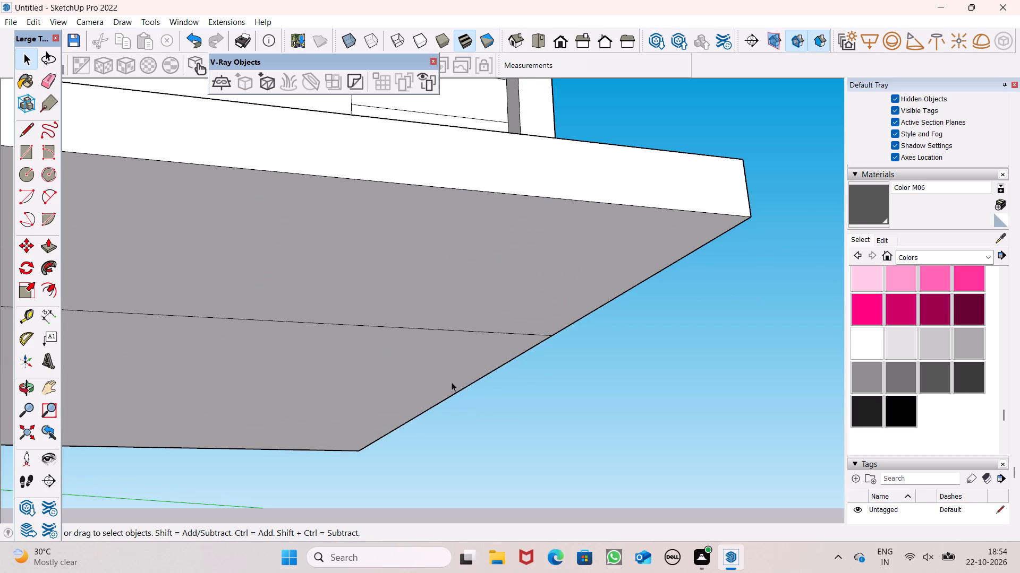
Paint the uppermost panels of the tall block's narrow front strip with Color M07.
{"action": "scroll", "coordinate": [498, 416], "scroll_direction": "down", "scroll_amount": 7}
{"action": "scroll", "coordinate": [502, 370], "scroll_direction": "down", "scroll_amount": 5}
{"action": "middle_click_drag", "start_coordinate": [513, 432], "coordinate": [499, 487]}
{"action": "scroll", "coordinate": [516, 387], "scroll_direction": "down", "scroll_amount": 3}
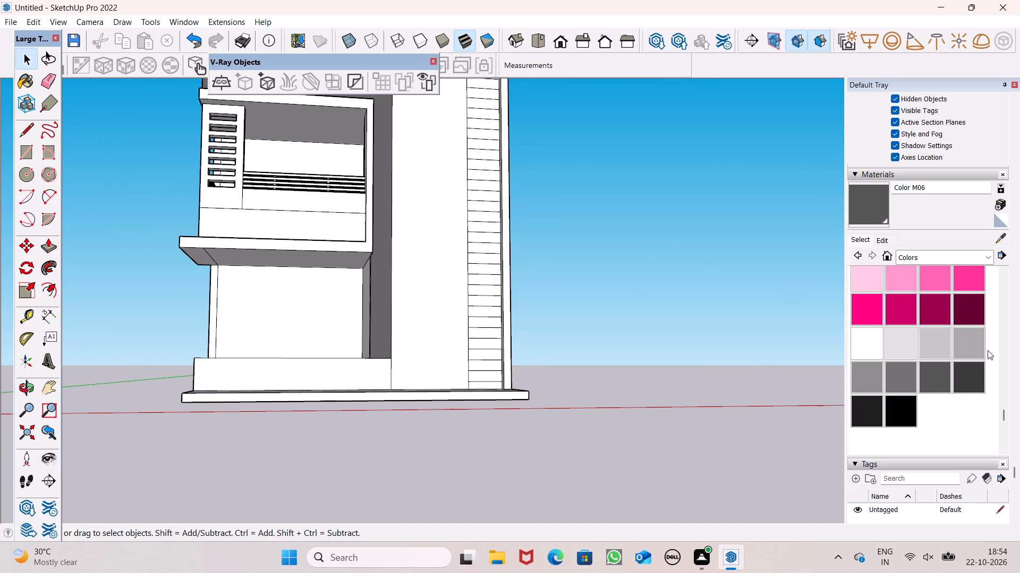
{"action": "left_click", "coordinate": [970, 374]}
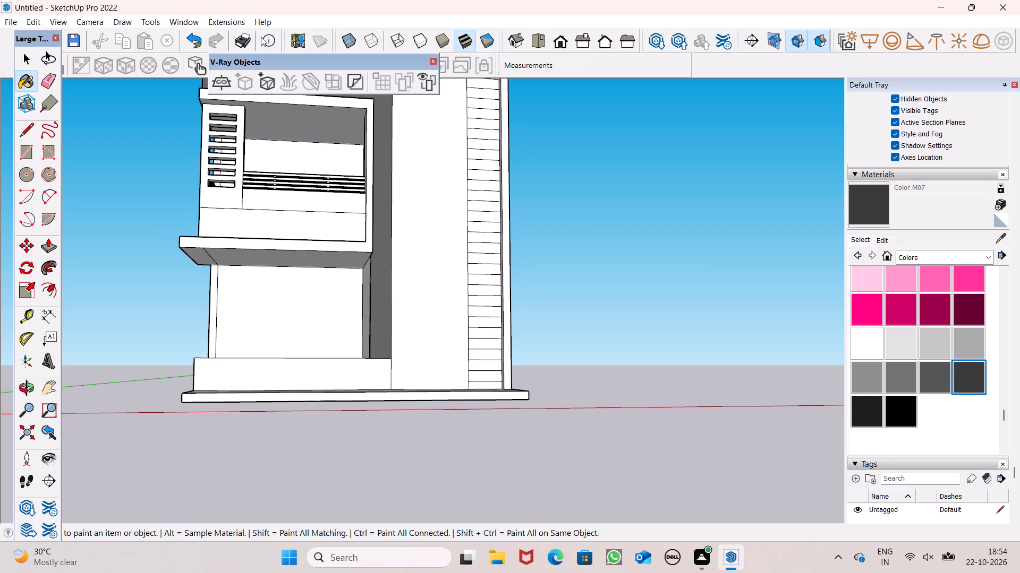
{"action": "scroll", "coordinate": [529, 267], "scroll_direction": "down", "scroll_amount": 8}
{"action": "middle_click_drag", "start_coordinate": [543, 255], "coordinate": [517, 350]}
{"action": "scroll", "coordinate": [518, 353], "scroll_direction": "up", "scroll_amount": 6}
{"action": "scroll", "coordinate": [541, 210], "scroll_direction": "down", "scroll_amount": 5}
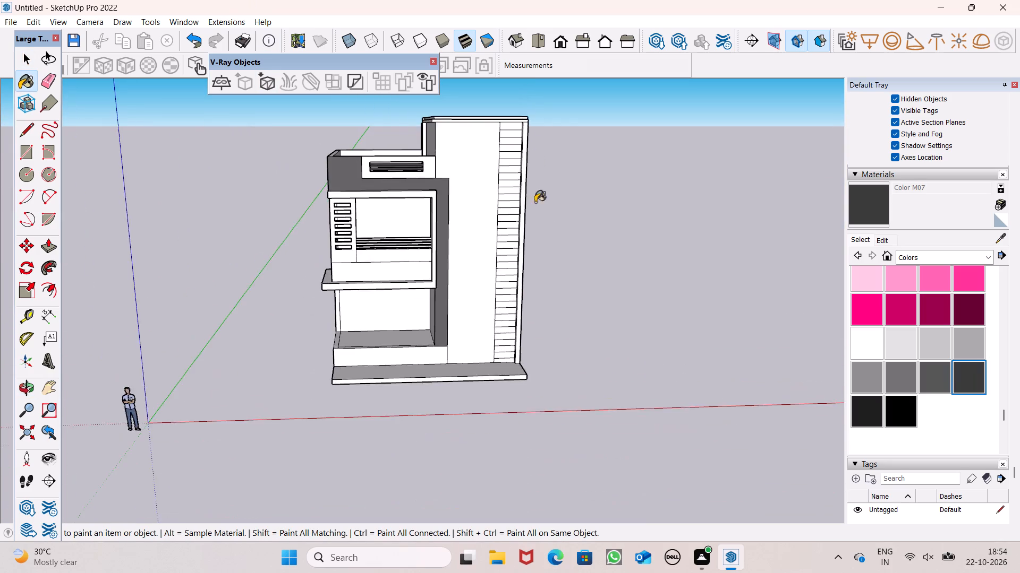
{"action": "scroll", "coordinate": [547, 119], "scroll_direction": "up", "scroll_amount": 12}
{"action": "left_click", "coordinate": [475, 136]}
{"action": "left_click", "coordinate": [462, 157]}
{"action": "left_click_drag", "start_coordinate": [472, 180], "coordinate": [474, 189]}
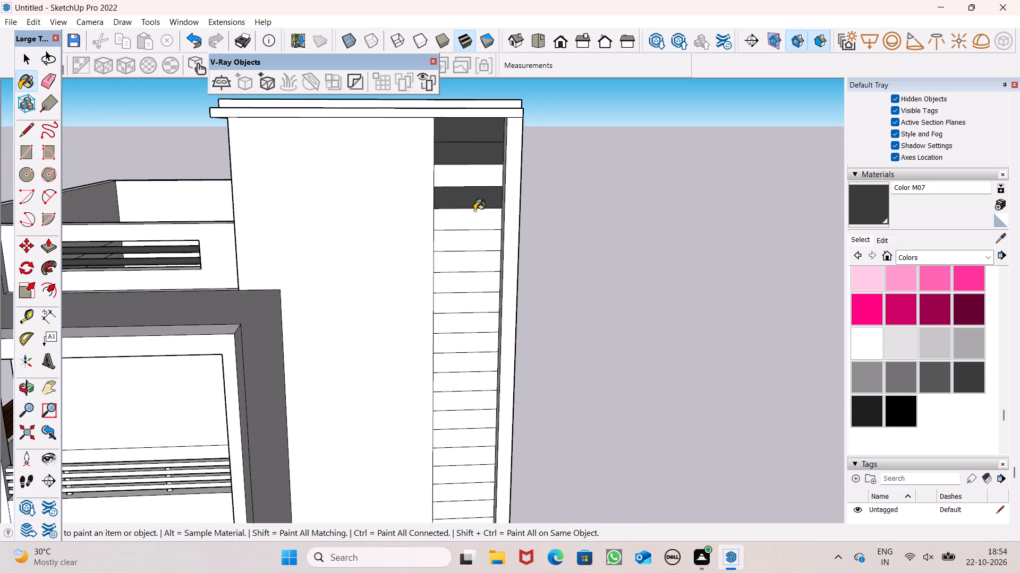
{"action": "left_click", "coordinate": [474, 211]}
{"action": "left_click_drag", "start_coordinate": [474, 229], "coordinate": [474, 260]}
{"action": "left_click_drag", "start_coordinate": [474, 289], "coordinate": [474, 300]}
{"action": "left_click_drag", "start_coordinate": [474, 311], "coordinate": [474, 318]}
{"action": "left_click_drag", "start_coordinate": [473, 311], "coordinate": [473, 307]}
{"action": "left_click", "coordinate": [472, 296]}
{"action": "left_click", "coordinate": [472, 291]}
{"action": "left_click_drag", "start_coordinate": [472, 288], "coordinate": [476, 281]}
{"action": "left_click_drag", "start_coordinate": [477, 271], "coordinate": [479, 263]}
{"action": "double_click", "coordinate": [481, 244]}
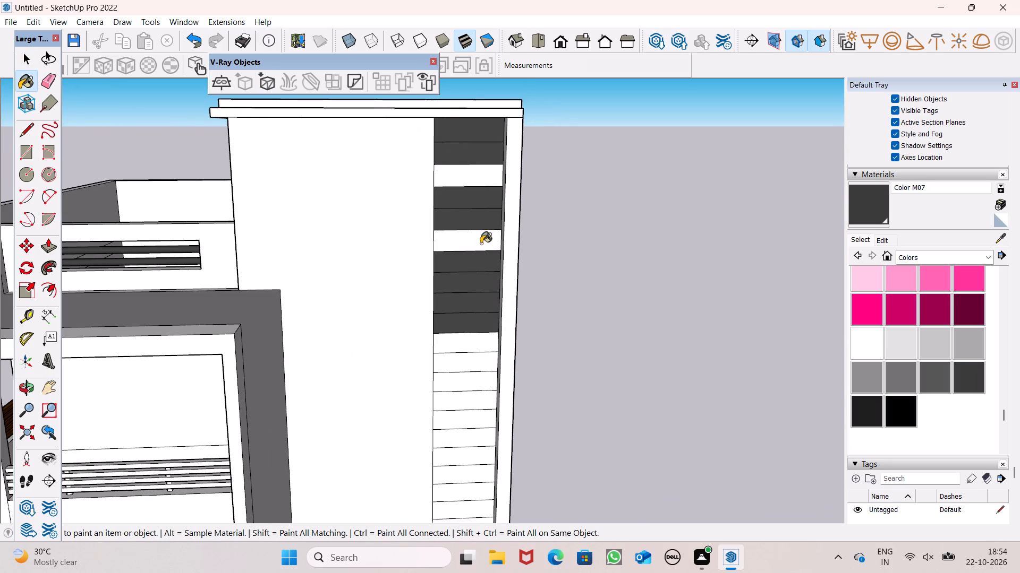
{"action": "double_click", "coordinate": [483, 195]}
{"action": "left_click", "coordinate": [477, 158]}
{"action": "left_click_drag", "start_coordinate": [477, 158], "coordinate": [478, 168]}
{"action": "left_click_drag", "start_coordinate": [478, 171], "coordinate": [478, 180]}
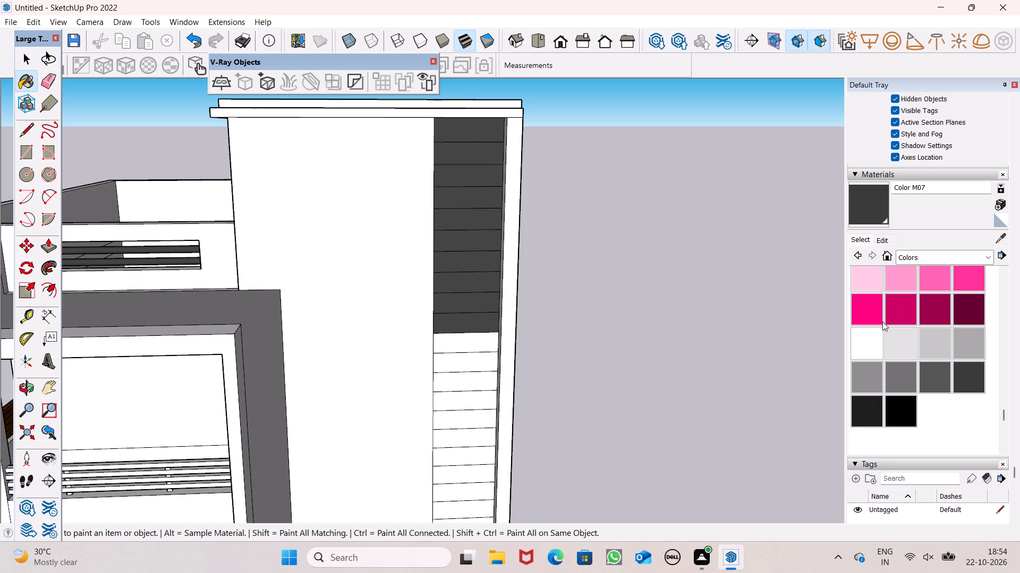
Paint the white panels directly below the Color M07 ones in the tall block's strip with Color M06.
{"action": "left_click", "coordinate": [942, 385]}
{"action": "left_click", "coordinate": [474, 349]}
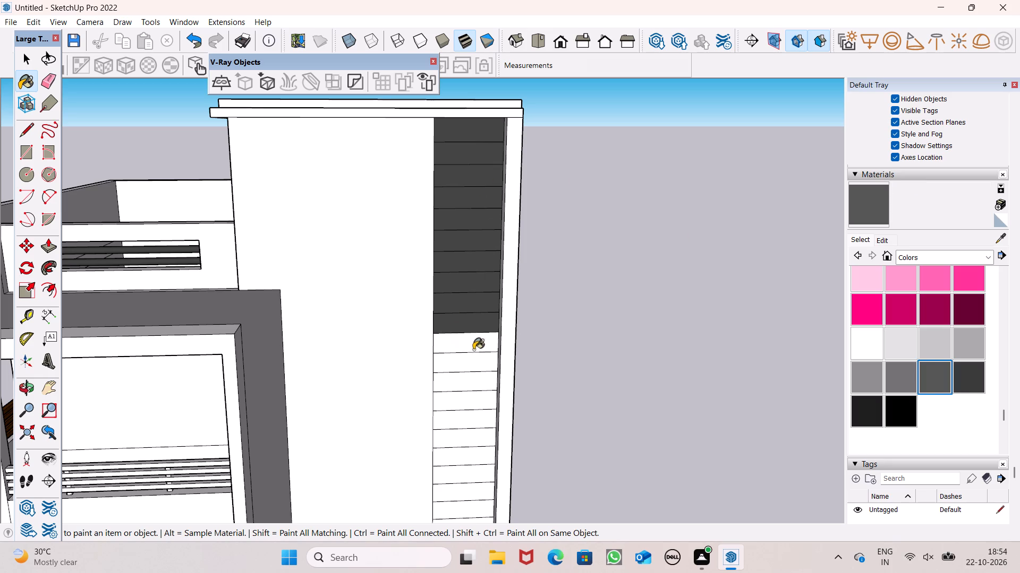
{"action": "left_click", "coordinate": [482, 365]}
{"action": "left_click_drag", "start_coordinate": [484, 371], "coordinate": [484, 384]}
{"action": "left_click_drag", "start_coordinate": [482, 392], "coordinate": [484, 403]}
{"action": "left_click_drag", "start_coordinate": [484, 406], "coordinate": [484, 413]}
{"action": "left_click_drag", "start_coordinate": [479, 444], "coordinate": [479, 450]}
{"action": "left_click_drag", "start_coordinate": [479, 450], "coordinate": [480, 458]}
{"action": "left_click_drag", "start_coordinate": [480, 458], "coordinate": [474, 465]}
{"action": "left_click", "coordinate": [470, 455]}
{"action": "left_click_drag", "start_coordinate": [472, 431], "coordinate": [478, 410]}
{"action": "left_click_drag", "start_coordinate": [481, 387], "coordinate": [477, 379]}
{"action": "left_click", "coordinate": [471, 372]}
{"action": "left_click_drag", "start_coordinate": [476, 341], "coordinate": [475, 334]}
Repaint the strip's uppermost Color M07 panels with Color M06 and fill the skipped panel below them.
{"action": "left_click", "coordinate": [472, 263]}
{"action": "left_click", "coordinate": [478, 249]}
{"action": "left_click_drag", "start_coordinate": [480, 238], "coordinate": [481, 231]}
{"action": "left_click", "coordinate": [480, 210]}
{"action": "left_click", "coordinate": [481, 197]}
{"action": "left_click", "coordinate": [479, 189]}
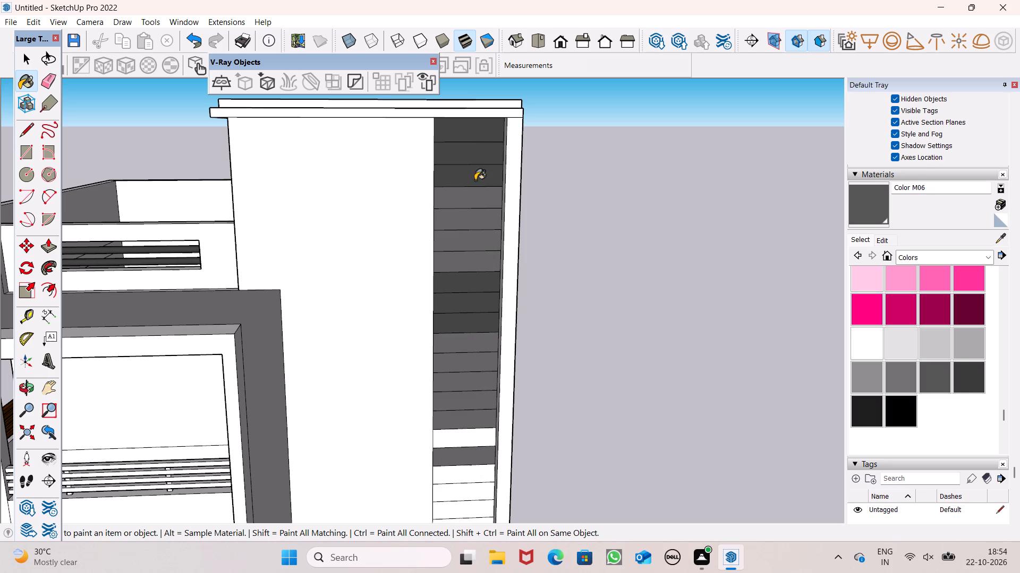
{"action": "left_click", "coordinate": [475, 180]}
{"action": "left_click", "coordinate": [477, 170]}
{"action": "left_click", "coordinate": [477, 161]}
{"action": "left_click", "coordinate": [480, 151]}
{"action": "left_click", "coordinate": [489, 116]}
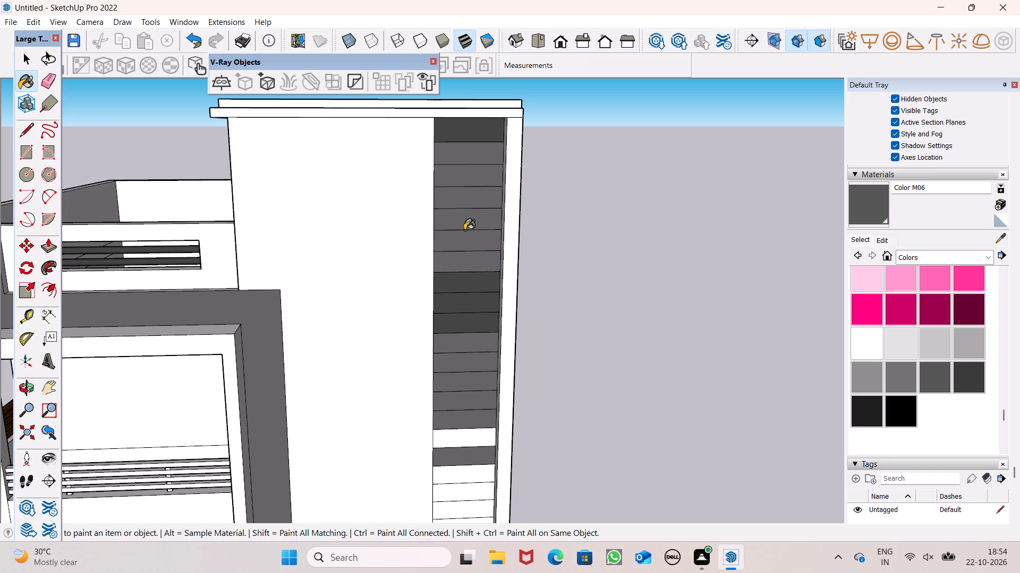
{"action": "left_click_drag", "start_coordinate": [464, 235], "coordinate": [461, 266]}
{"action": "left_click_drag", "start_coordinate": [460, 285], "coordinate": [460, 290]}
{"action": "left_click_drag", "start_coordinate": [460, 301], "coordinate": [462, 312]}
{"action": "left_click", "coordinate": [464, 318]}
{"action": "left_click_drag", "start_coordinate": [466, 338], "coordinate": [467, 376]}
{"action": "left_click_drag", "start_coordinate": [467, 377], "coordinate": [465, 436]}
{"action": "left_click", "coordinate": [465, 437]}
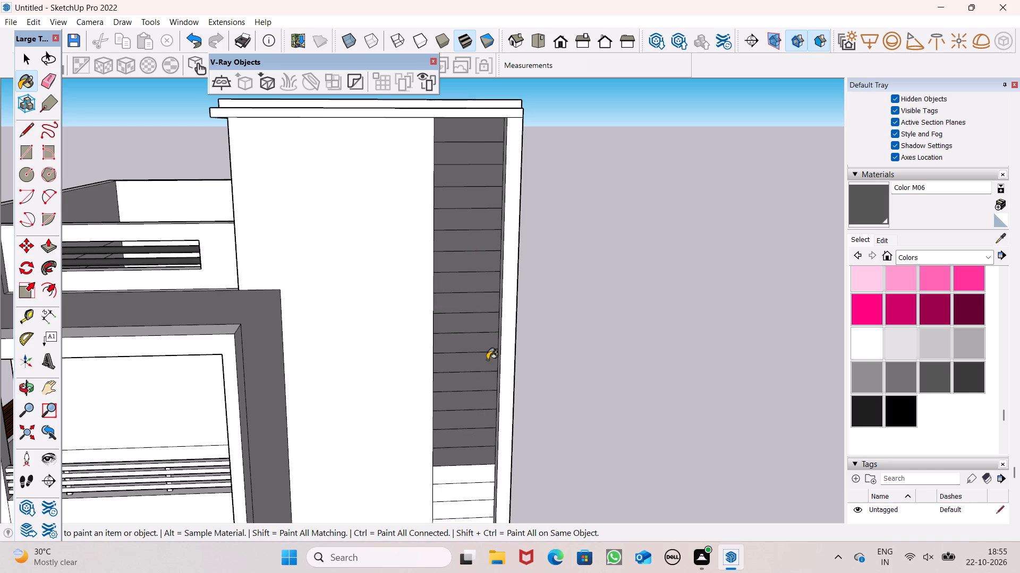
Continue painting the panels down the middle of the tall block's strip with Color M06.
{"action": "scroll", "coordinate": [509, 175], "scroll_direction": "down", "scroll_amount": 8}
{"action": "scroll", "coordinate": [478, 395], "scroll_direction": "up", "scroll_amount": 4}
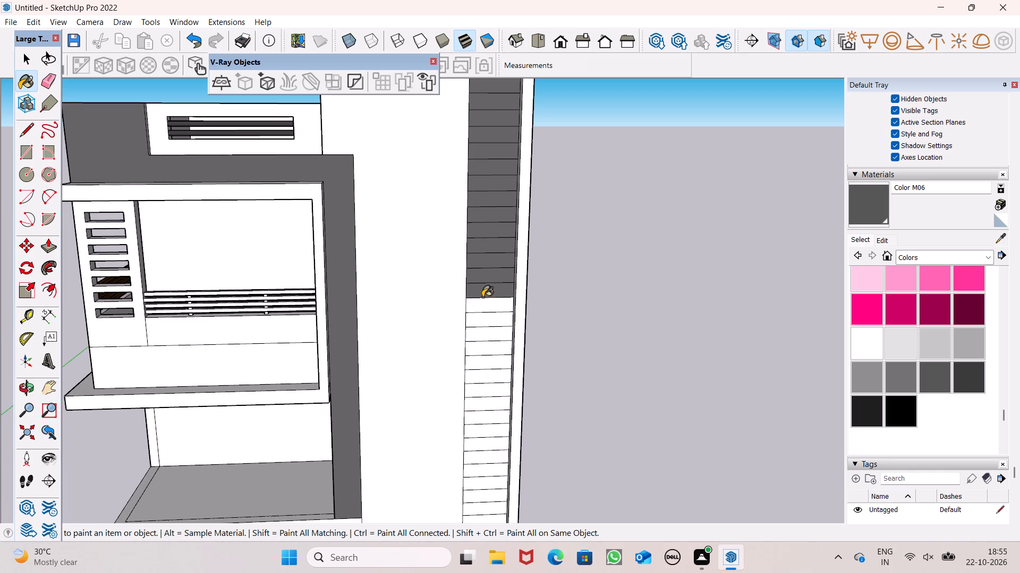
{"action": "left_click", "coordinate": [484, 303]}
{"action": "left_click_drag", "start_coordinate": [484, 330], "coordinate": [486, 336]}
{"action": "left_click_drag", "start_coordinate": [486, 339], "coordinate": [488, 346]}
{"action": "left_click_drag", "start_coordinate": [488, 371], "coordinate": [488, 399]}
{"action": "left_click", "coordinate": [486, 409]}
{"action": "left_click_drag", "start_coordinate": [486, 411], "coordinate": [486, 415]}
{"action": "left_click_drag", "start_coordinate": [486, 423], "coordinate": [486, 438]}
{"action": "left_click", "coordinate": [483, 445]}
{"action": "left_click_drag", "start_coordinate": [482, 450], "coordinate": [480, 457]}
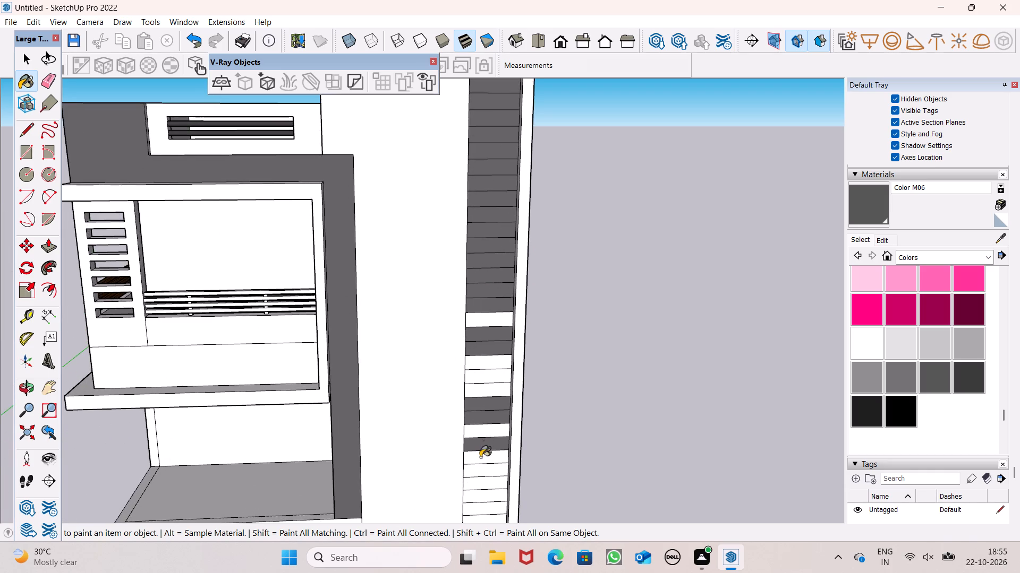
{"action": "left_click_drag", "start_coordinate": [480, 457], "coordinate": [479, 463]}
{"action": "left_click", "coordinate": [478, 473]}
{"action": "left_click_drag", "start_coordinate": [478, 480], "coordinate": [479, 487]}
{"action": "left_click", "coordinate": [479, 488]}
{"action": "left_click_drag", "start_coordinate": [480, 501], "coordinate": [484, 507]}
Fill the skipped white panels in the middle and lower part of the strip with Color M06.
{"action": "left_click", "coordinate": [484, 506]}
{"action": "left_click", "coordinate": [488, 500]}
{"action": "left_click_drag", "start_coordinate": [486, 493], "coordinate": [488, 479]}
{"action": "left_click_drag", "start_coordinate": [489, 462], "coordinate": [490, 444]}
{"action": "left_click", "coordinate": [494, 400]}
{"action": "left_click", "coordinate": [493, 397]}
{"action": "double_click", "coordinate": [495, 358]}
{"action": "left_click_drag", "start_coordinate": [496, 372], "coordinate": [497, 377]}
{"action": "left_click", "coordinate": [497, 381]}
{"action": "left_click", "coordinate": [498, 387]}
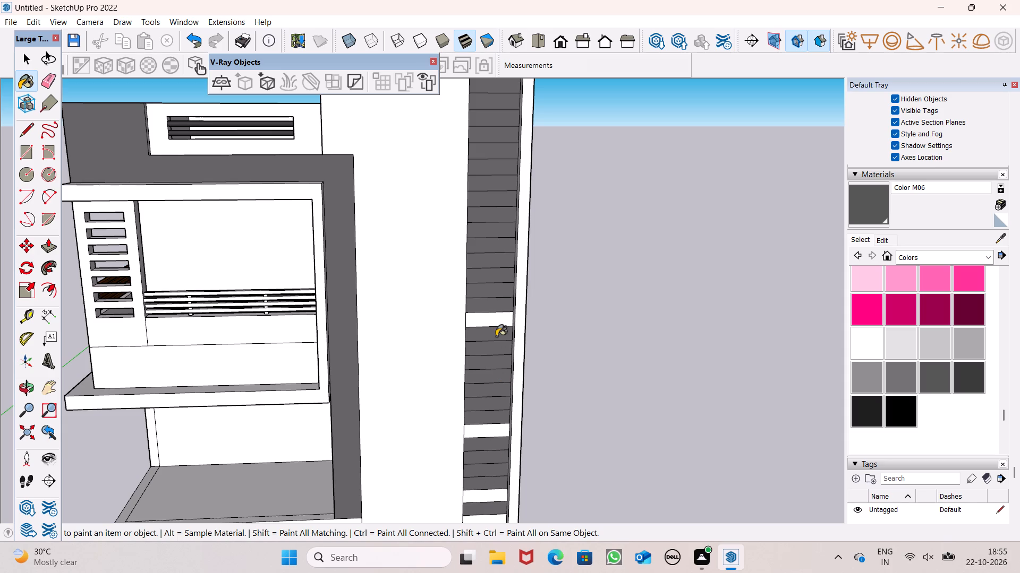
{"action": "left_click", "coordinate": [494, 323]}
{"action": "left_click", "coordinate": [474, 444]}
{"action": "left_click_drag", "start_coordinate": [479, 432], "coordinate": [481, 441]}
{"action": "left_click_drag", "start_coordinate": [486, 472], "coordinate": [486, 492]}
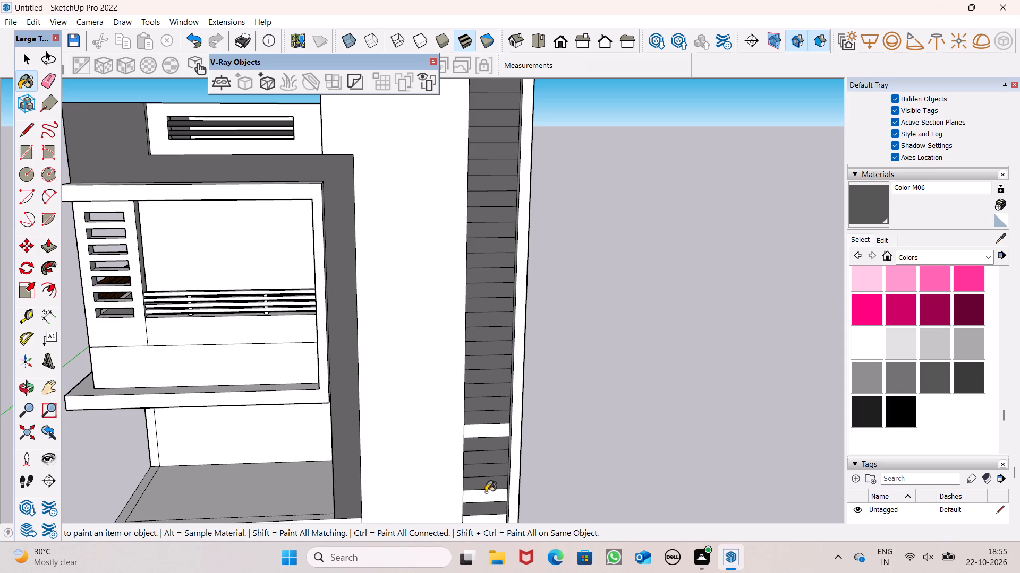
{"action": "left_click", "coordinate": [489, 496]}
{"action": "left_click", "coordinate": [497, 424]}
Paint the last white panels at the foot of the strip, just above the base slab, with Color M06.
{"action": "scroll", "coordinate": [454, 310], "scroll_direction": "down", "scroll_amount": 4}
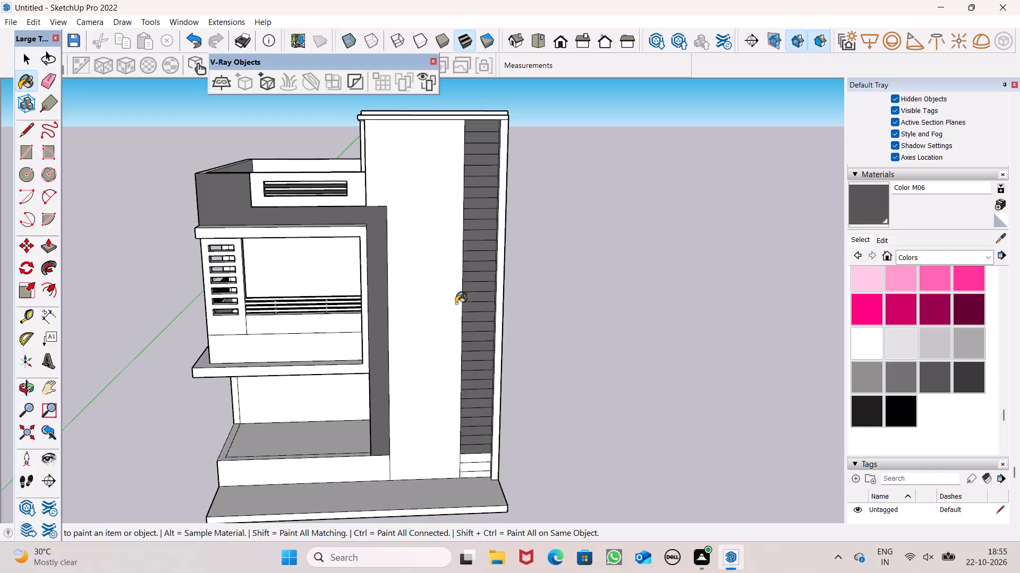
{"action": "scroll", "coordinate": [464, 298], "scroll_direction": "down", "scroll_amount": 4}
{"action": "scroll", "coordinate": [452, 395], "scroll_direction": "up", "scroll_amount": 6}
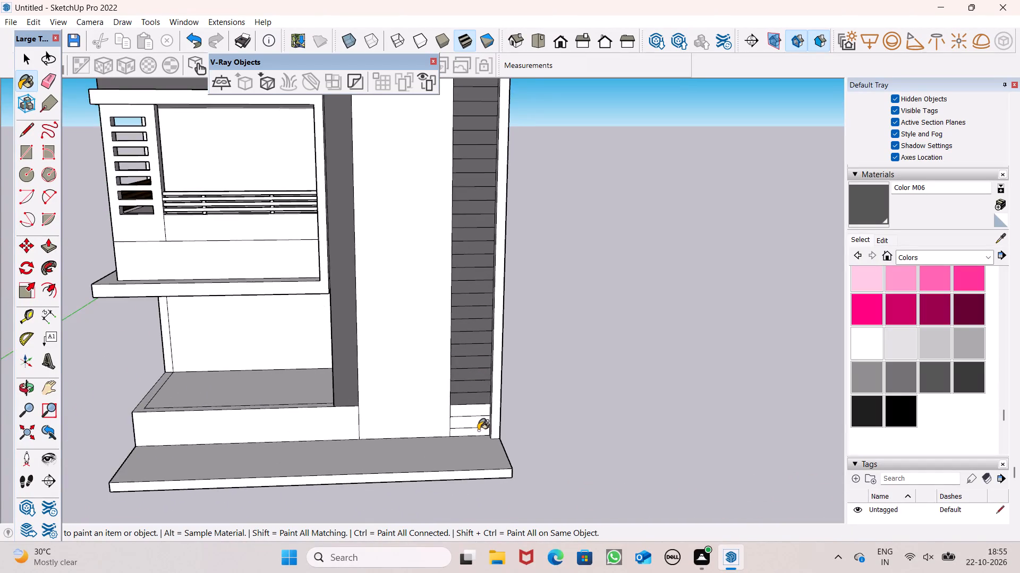
{"action": "scroll", "coordinate": [478, 430], "scroll_direction": "up", "scroll_amount": 4}
{"action": "left_click", "coordinate": [482, 405]}
{"action": "left_click", "coordinate": [478, 412]}
{"action": "left_click", "coordinate": [474, 424]}
{"action": "left_click", "coordinate": [473, 435]}
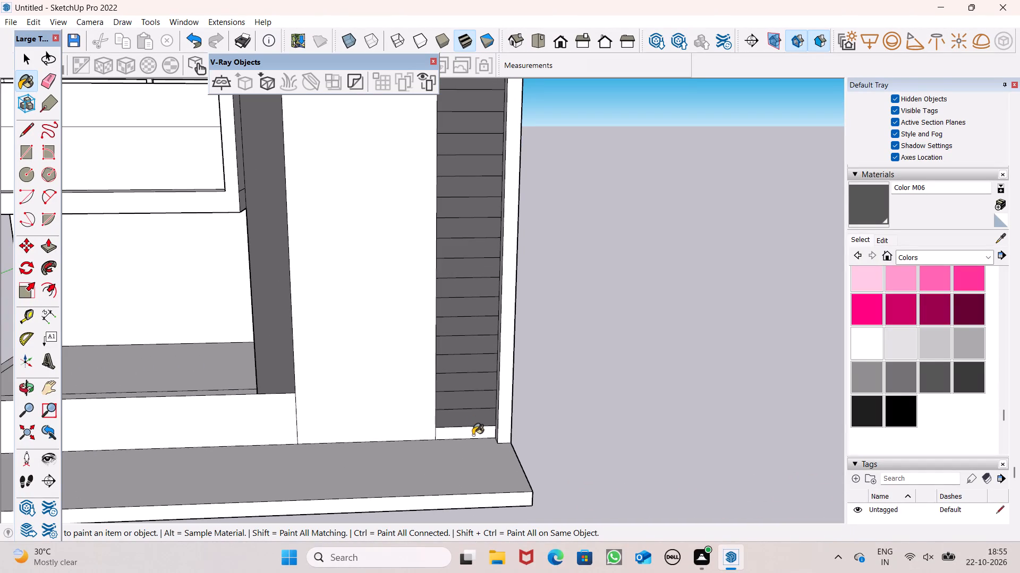
Examine the painted strip and the tall block's front, side and roof from several angles.
{"action": "scroll", "coordinate": [471, 373], "scroll_direction": "down", "scroll_amount": 3}
{"action": "middle_click_drag", "start_coordinate": [463, 379], "coordinate": [552, 391]}
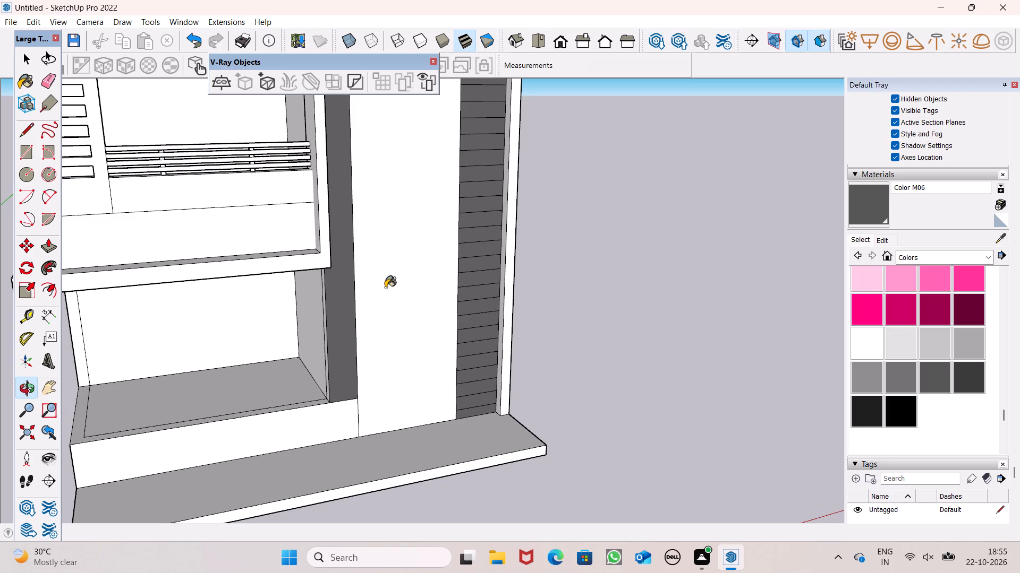
{"action": "key", "text": "space"}
{"action": "scroll", "coordinate": [702, 321], "scroll_direction": "down", "scroll_amount": 4}
{"action": "middle_click_drag", "start_coordinate": [703, 348], "coordinate": [495, 372]}
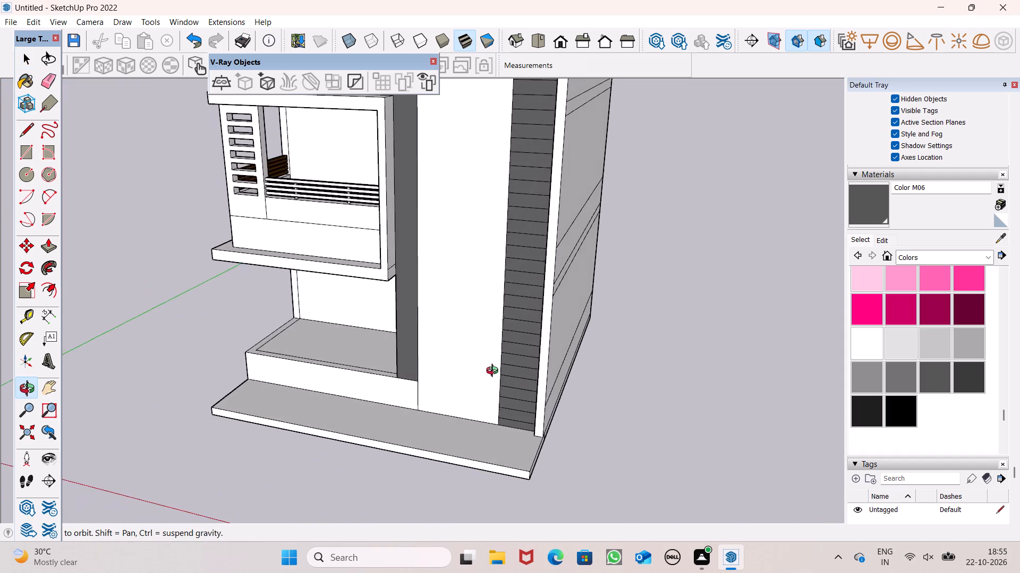
{"action": "middle_click_drag", "start_coordinate": [495, 372], "coordinate": [584, 349]}
{"action": "scroll", "coordinate": [628, 342], "scroll_direction": "down", "scroll_amount": 5}
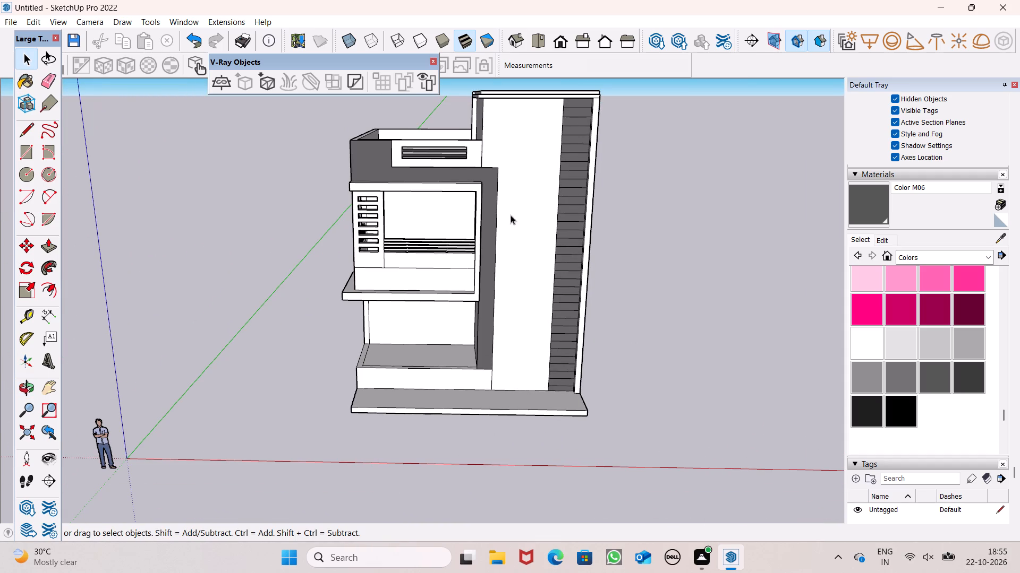
{"action": "scroll", "coordinate": [511, 236], "scroll_direction": "down", "scroll_amount": 4}
{"action": "scroll", "coordinate": [518, 152], "scroll_direction": "up", "scroll_amount": 7}
{"action": "scroll", "coordinate": [574, 142], "scroll_direction": "up", "scroll_amount": 4}
{"action": "middle_click_drag", "start_coordinate": [588, 191], "coordinate": [730, 132]}
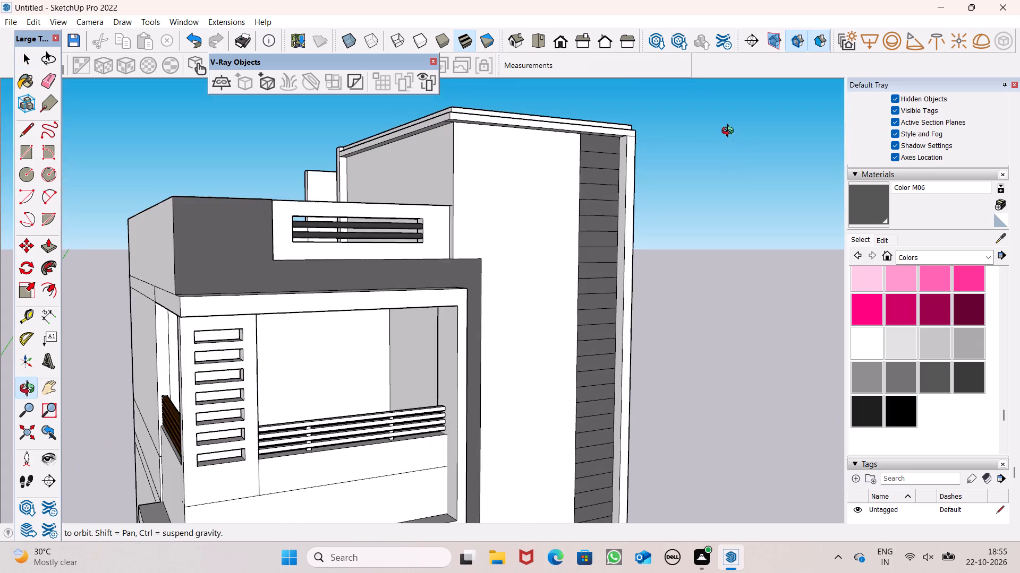
{"action": "middle_click_drag", "start_coordinate": [730, 132], "coordinate": [658, 182]}
{"action": "scroll", "coordinate": [631, 129], "scroll_direction": "down", "scroll_amount": 2}
{"action": "middle_click_drag", "start_coordinate": [632, 145], "coordinate": [587, 194]}
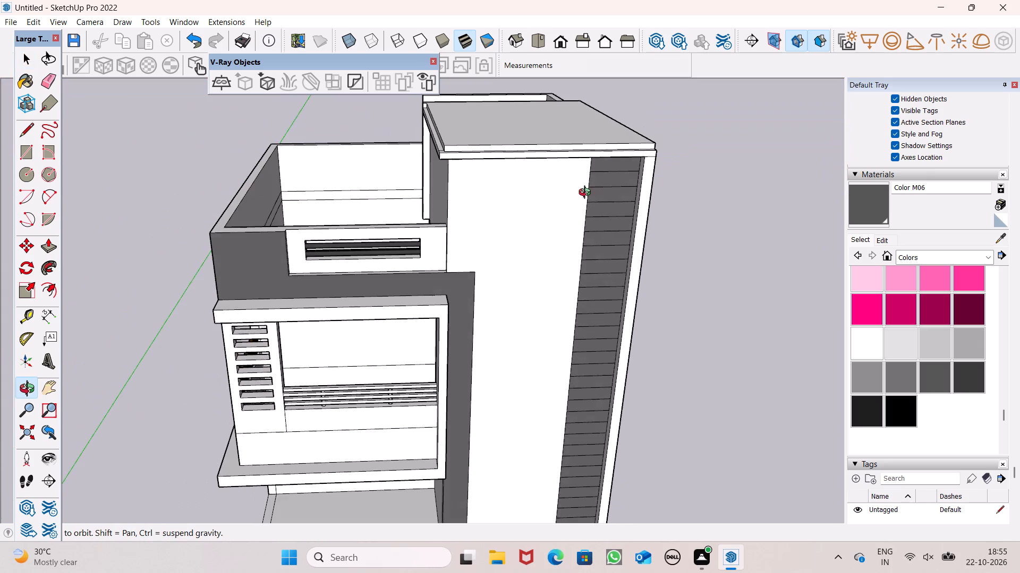
{"action": "middle_click_drag", "start_coordinate": [587, 194], "coordinate": [587, 193]}
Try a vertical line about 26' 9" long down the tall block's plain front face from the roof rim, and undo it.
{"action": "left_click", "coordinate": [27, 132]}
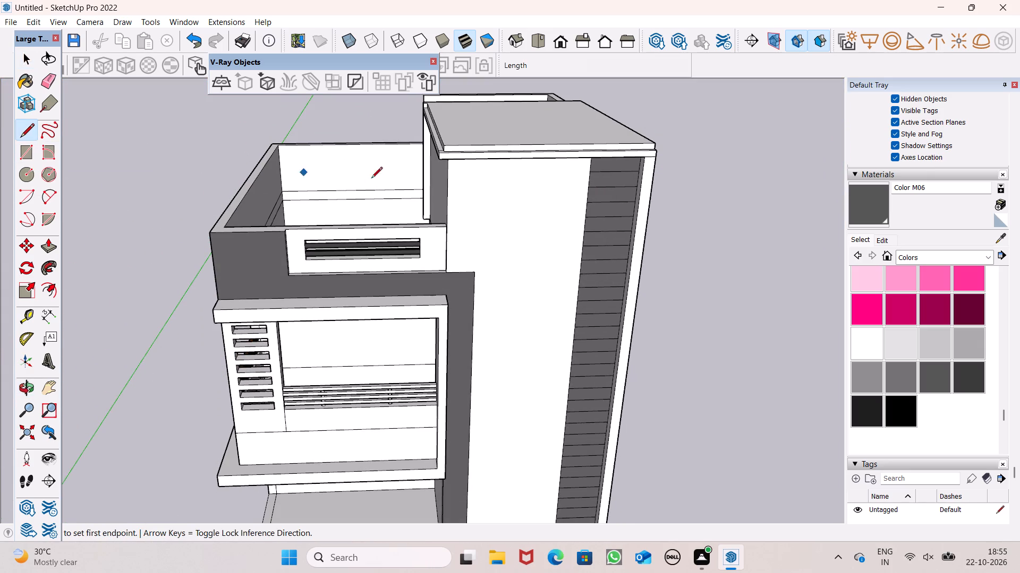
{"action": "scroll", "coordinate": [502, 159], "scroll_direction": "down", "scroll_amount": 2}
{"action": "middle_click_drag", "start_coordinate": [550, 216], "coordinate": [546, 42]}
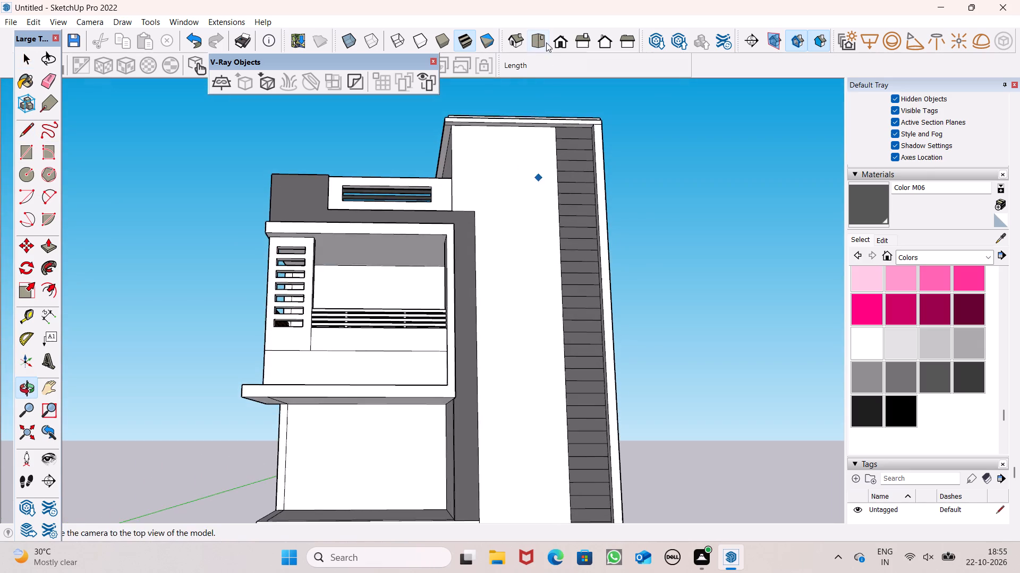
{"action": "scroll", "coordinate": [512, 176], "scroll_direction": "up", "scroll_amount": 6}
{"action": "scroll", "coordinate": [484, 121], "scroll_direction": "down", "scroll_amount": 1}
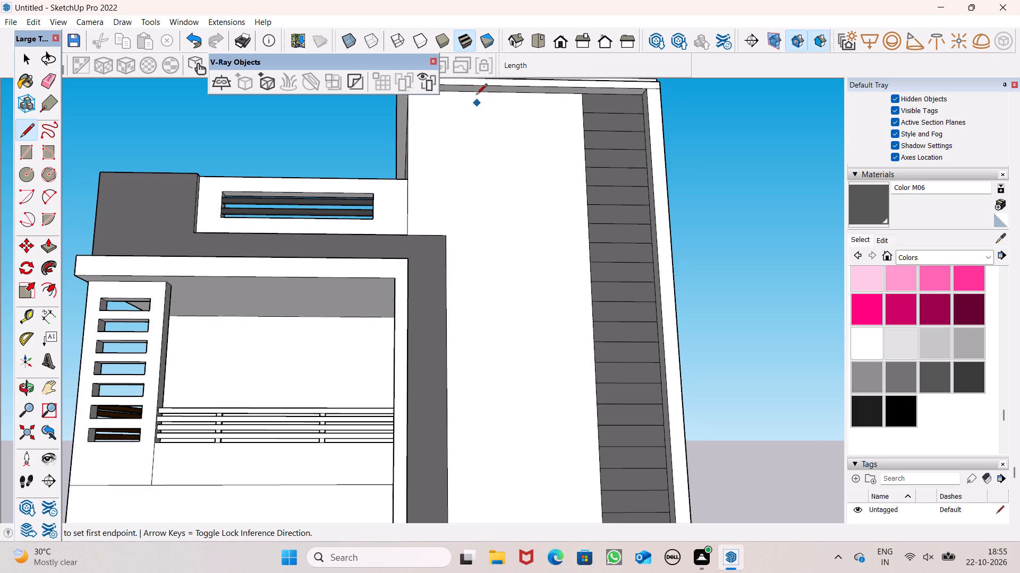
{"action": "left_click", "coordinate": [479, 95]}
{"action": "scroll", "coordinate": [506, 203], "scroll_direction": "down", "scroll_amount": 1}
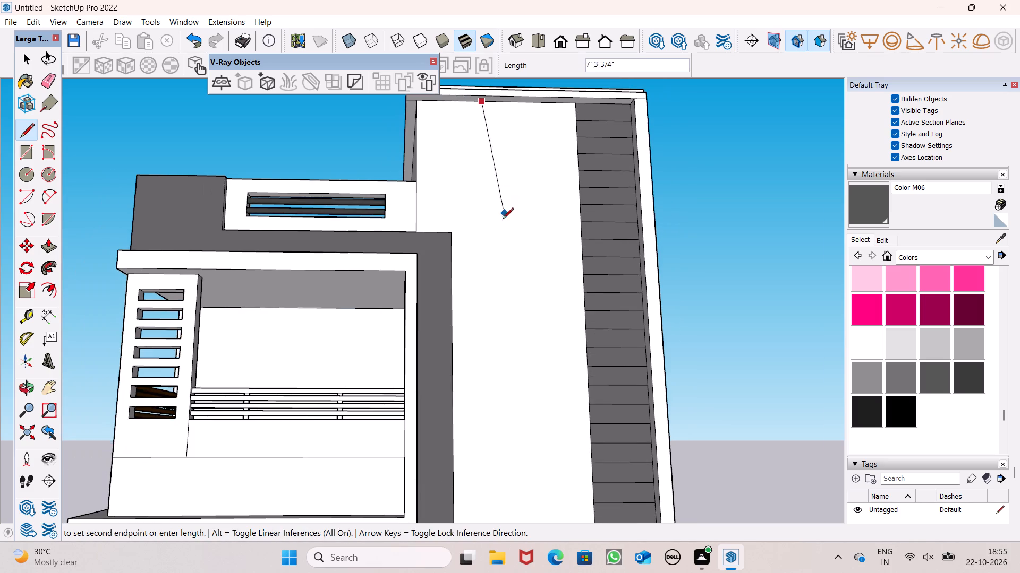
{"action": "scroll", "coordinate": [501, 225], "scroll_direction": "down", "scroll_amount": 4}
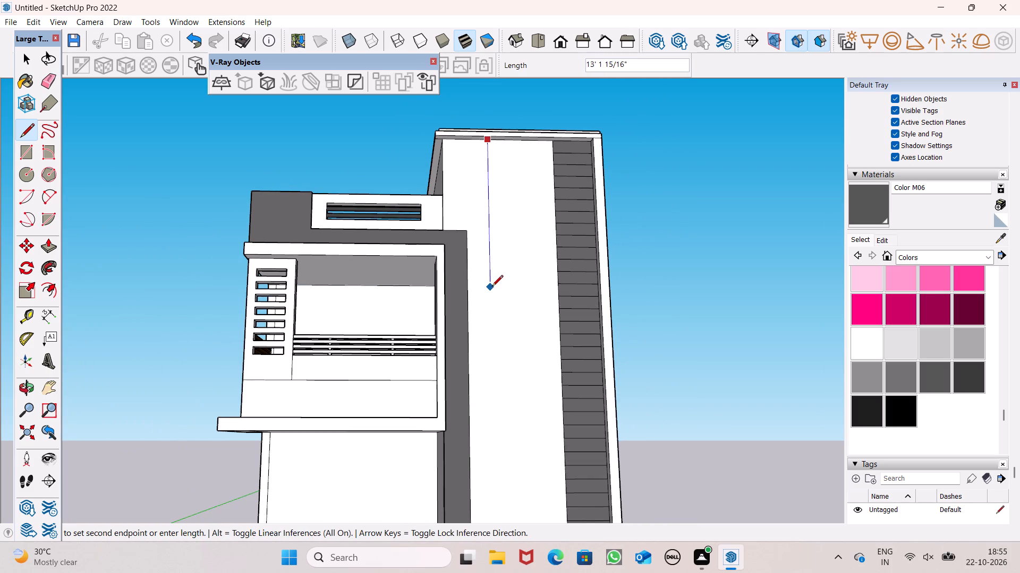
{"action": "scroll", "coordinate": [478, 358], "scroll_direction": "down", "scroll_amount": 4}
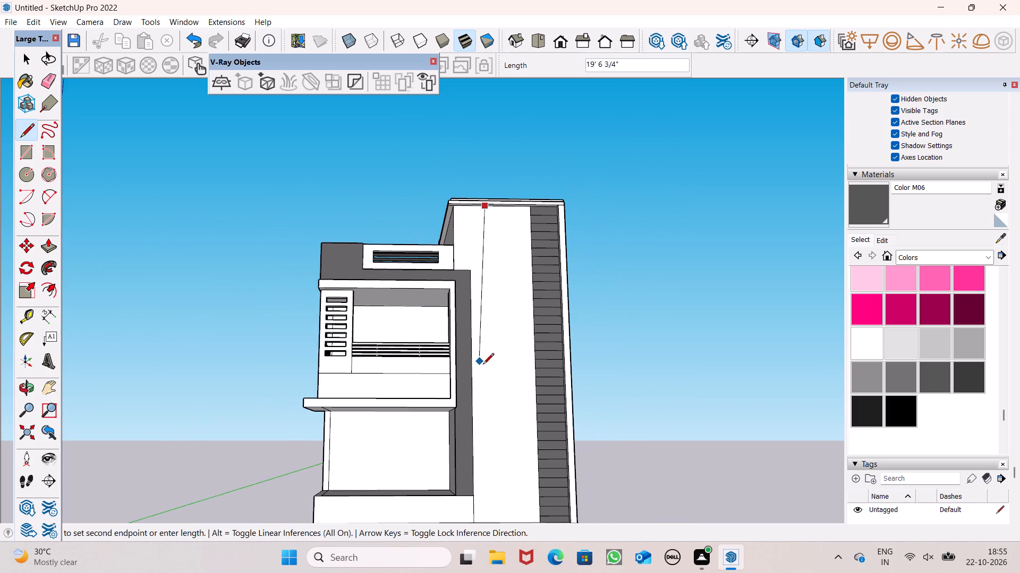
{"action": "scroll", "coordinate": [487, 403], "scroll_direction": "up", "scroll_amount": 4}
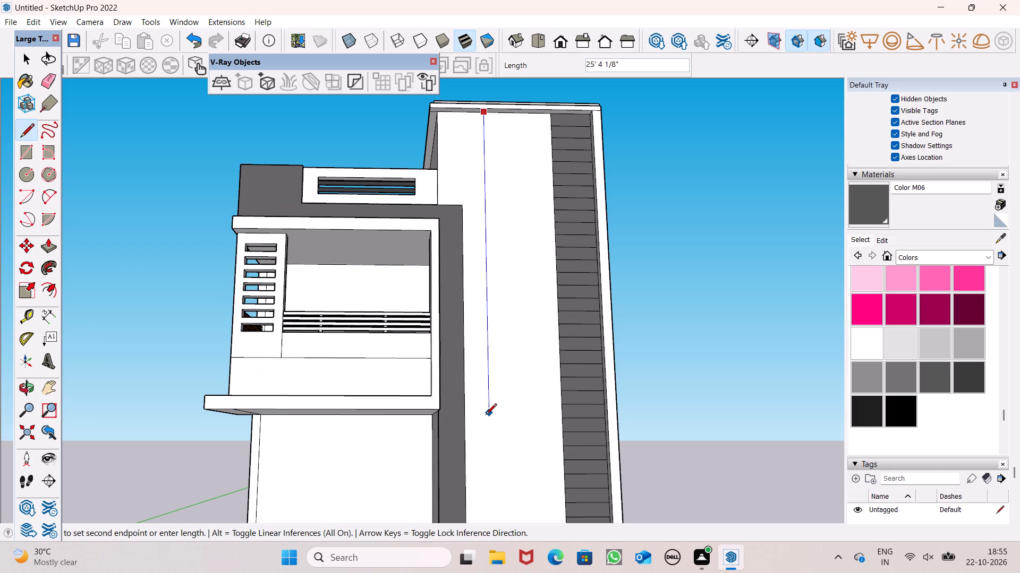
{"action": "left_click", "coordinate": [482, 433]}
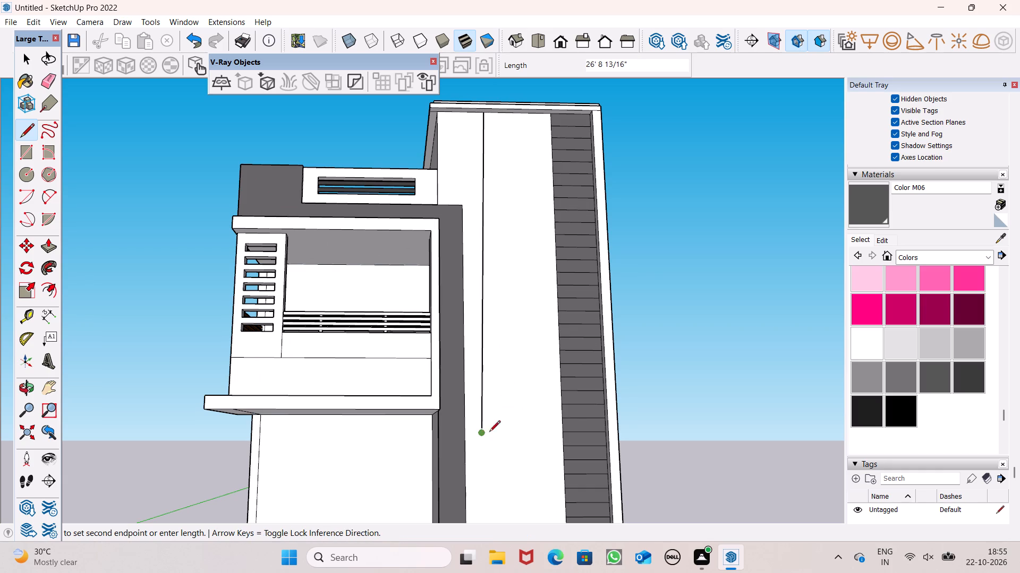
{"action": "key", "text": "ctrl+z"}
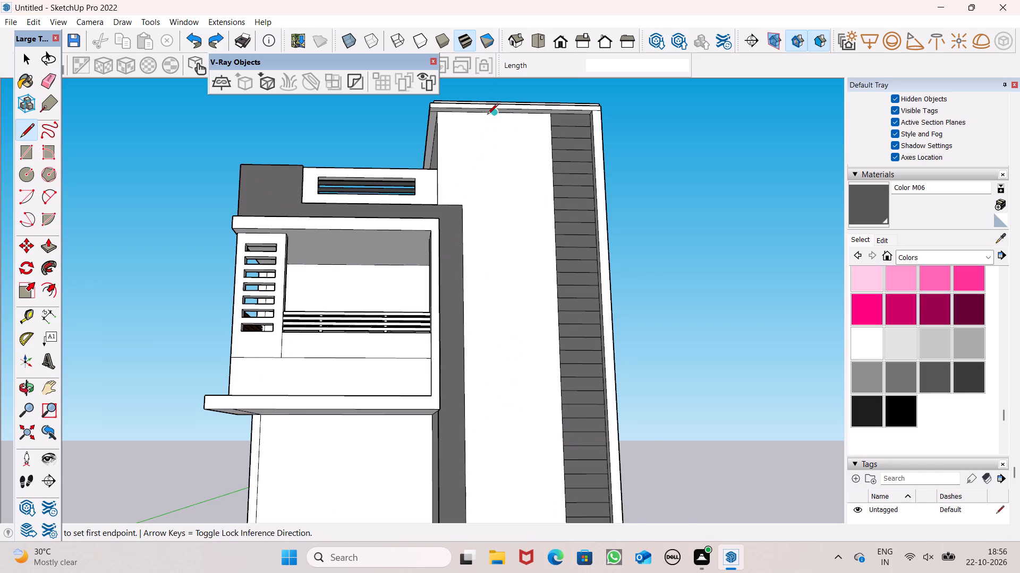
Draw a vertical line about 27' 5 1/2" long down the tall block's white front face from the underside of the roof rim.
{"action": "scroll", "coordinate": [487, 116], "scroll_direction": "up", "scroll_amount": 5}
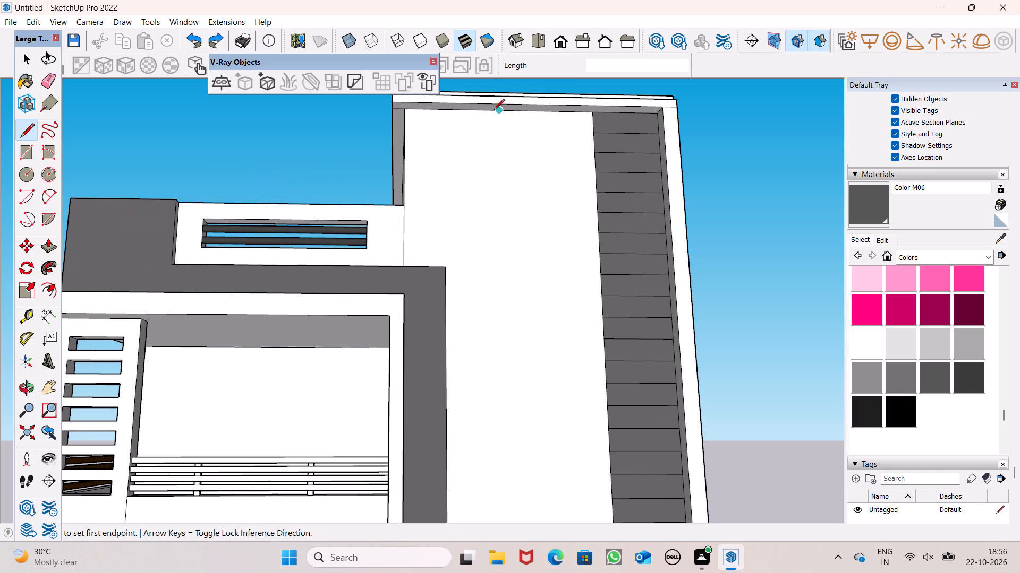
{"action": "scroll", "coordinate": [513, 152], "scroll_direction": "down", "scroll_amount": 1}
{"action": "middle_click_drag", "start_coordinate": [514, 153], "coordinate": [516, 89]}
{"action": "scroll", "coordinate": [513, 109], "scroll_direction": "up", "scroll_amount": 6}
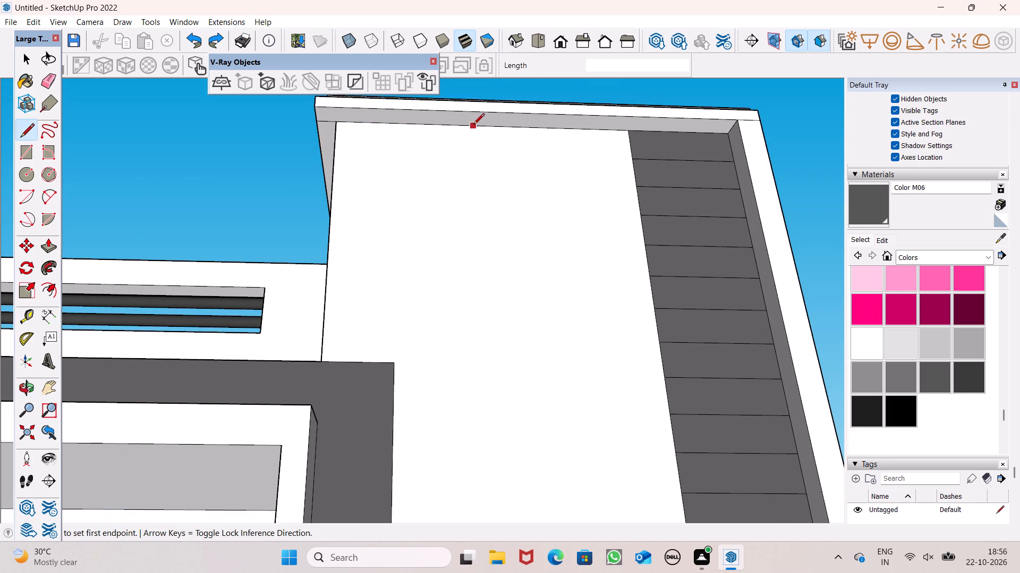
{"action": "left_click", "coordinate": [473, 125]}
{"action": "scroll", "coordinate": [483, 136], "scroll_direction": "down", "scroll_amount": 10}
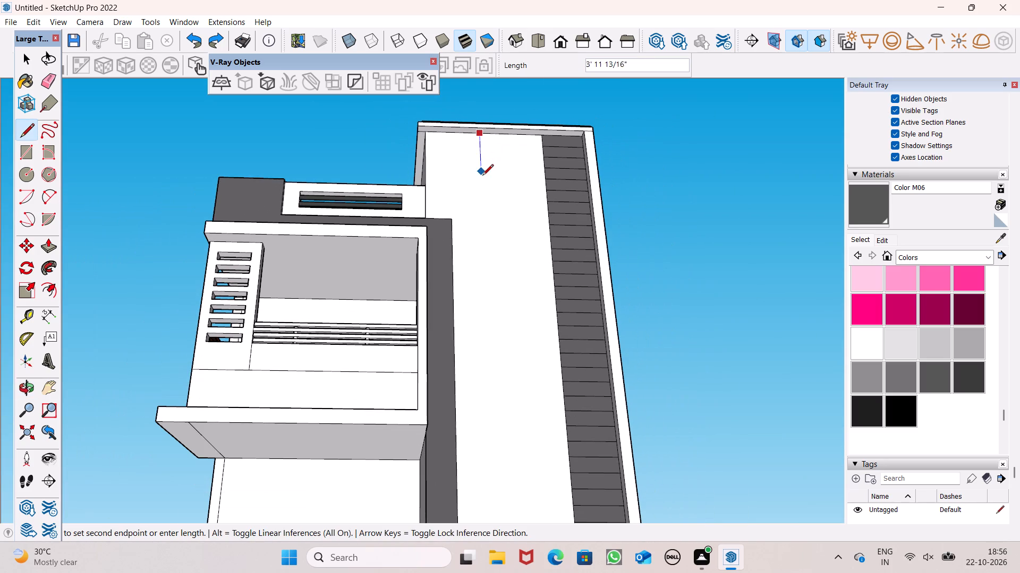
{"action": "left_click", "coordinate": [486, 468]}
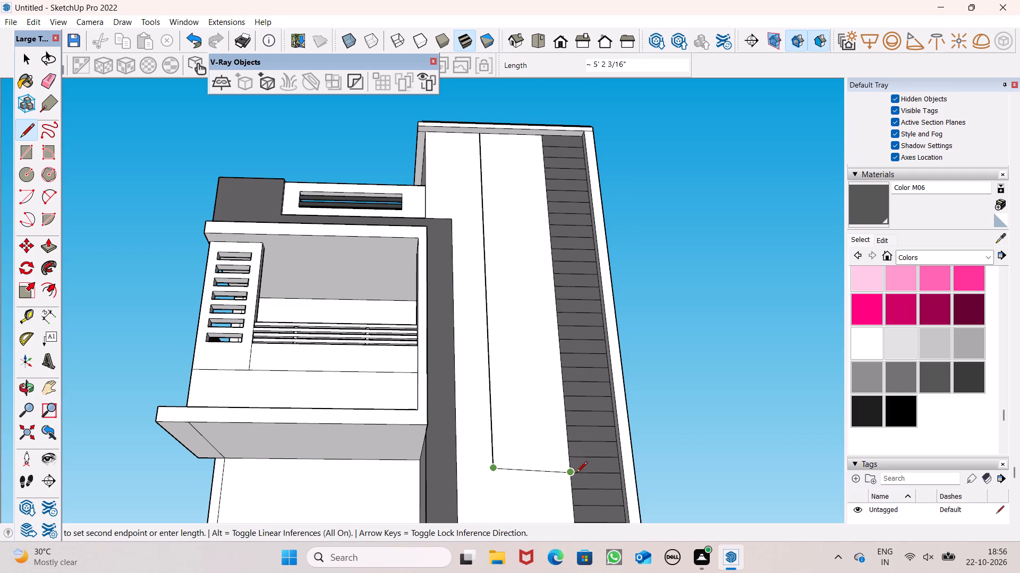
Draw a horizontal line about 5' 2" long from the vertical line's lower end to the panelled strip, closing off a tall panel.
{"action": "scroll", "coordinate": [576, 473], "scroll_direction": "up", "scroll_amount": 6}
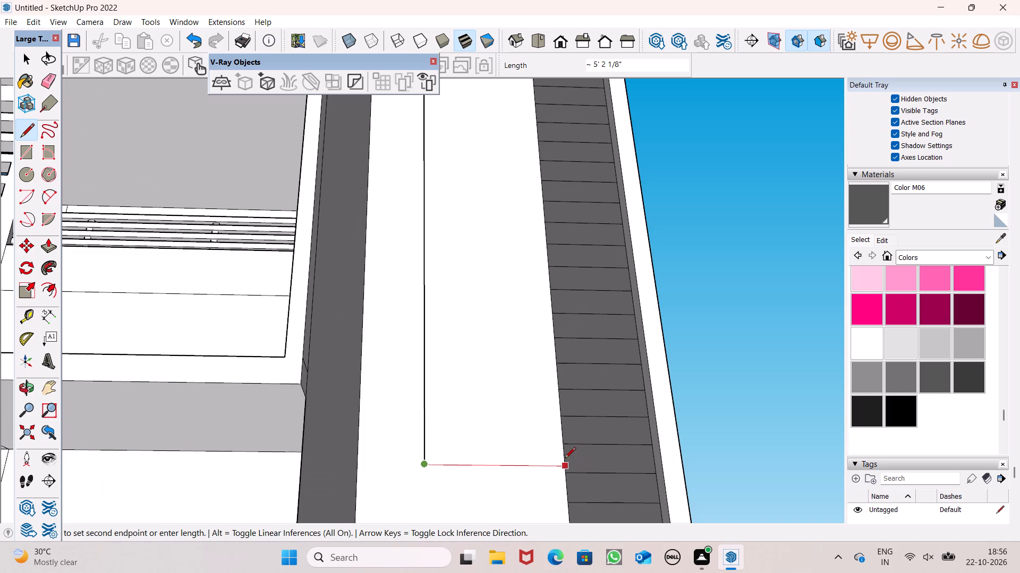
{"action": "left_click", "coordinate": [565, 458]}
{"action": "key", "text": "ctrl+z"}
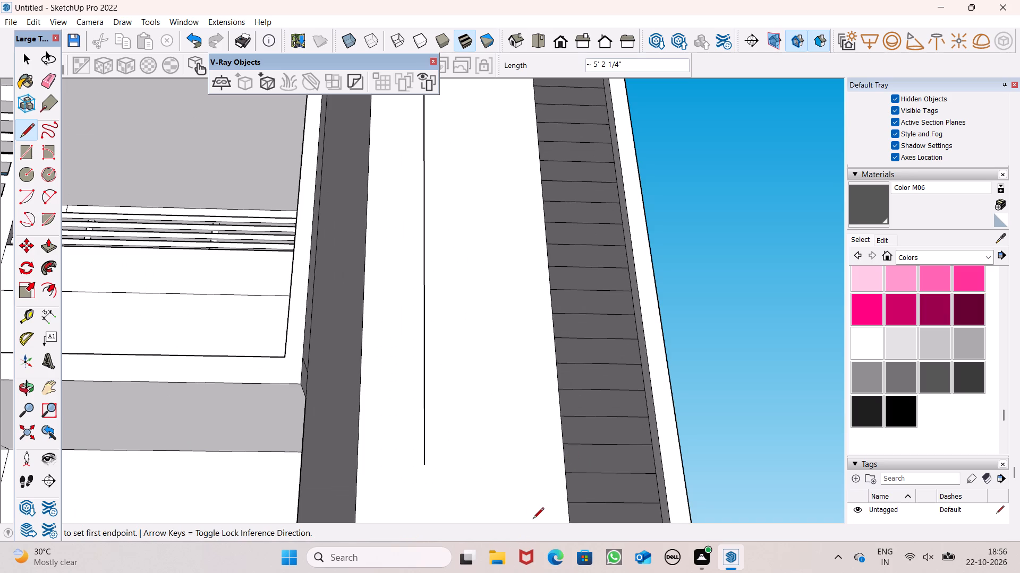
{"action": "left_click", "coordinate": [424, 465]}
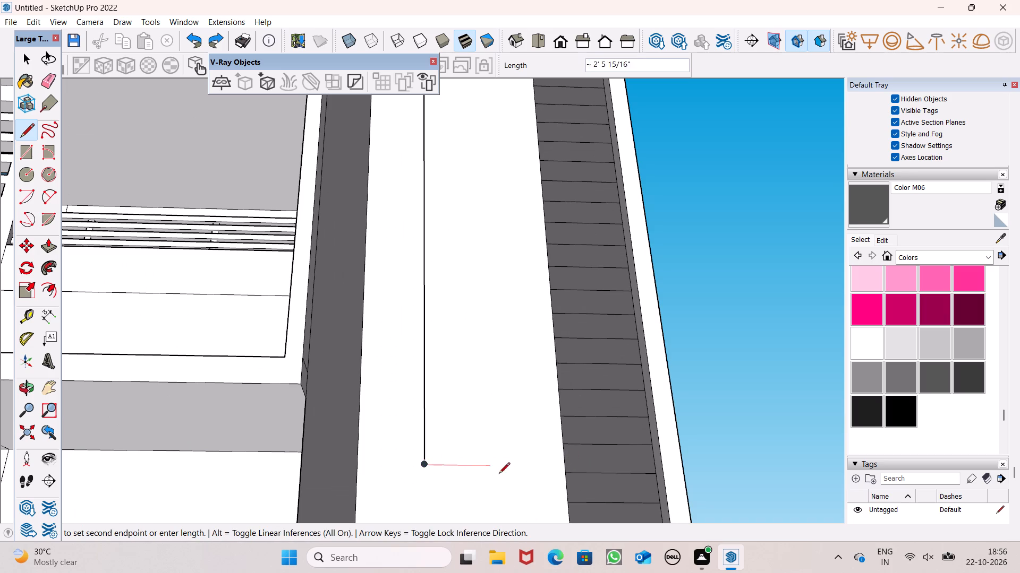
{"action": "left_click", "coordinate": [560, 460]}
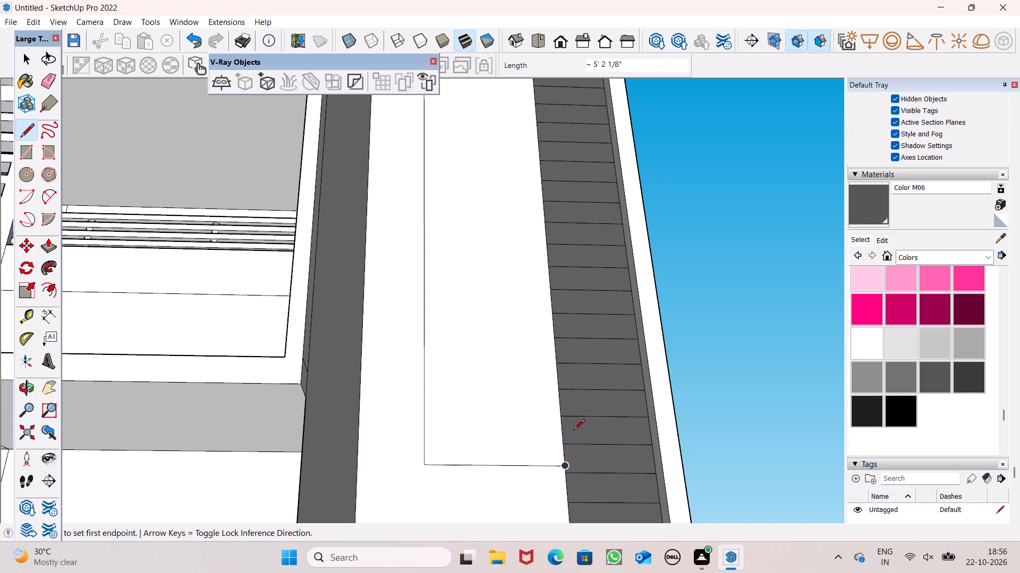
{"action": "scroll", "coordinate": [574, 431], "scroll_direction": "down", "scroll_amount": 9}
{"action": "middle_click_drag", "start_coordinate": [513, 421], "coordinate": [507, 484]}
{"action": "key", "text": "space"}
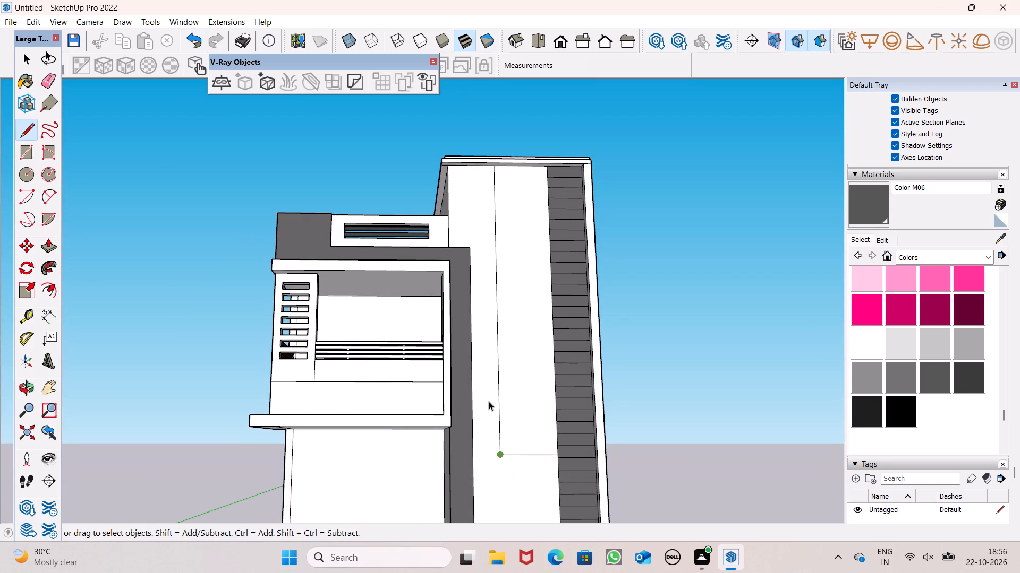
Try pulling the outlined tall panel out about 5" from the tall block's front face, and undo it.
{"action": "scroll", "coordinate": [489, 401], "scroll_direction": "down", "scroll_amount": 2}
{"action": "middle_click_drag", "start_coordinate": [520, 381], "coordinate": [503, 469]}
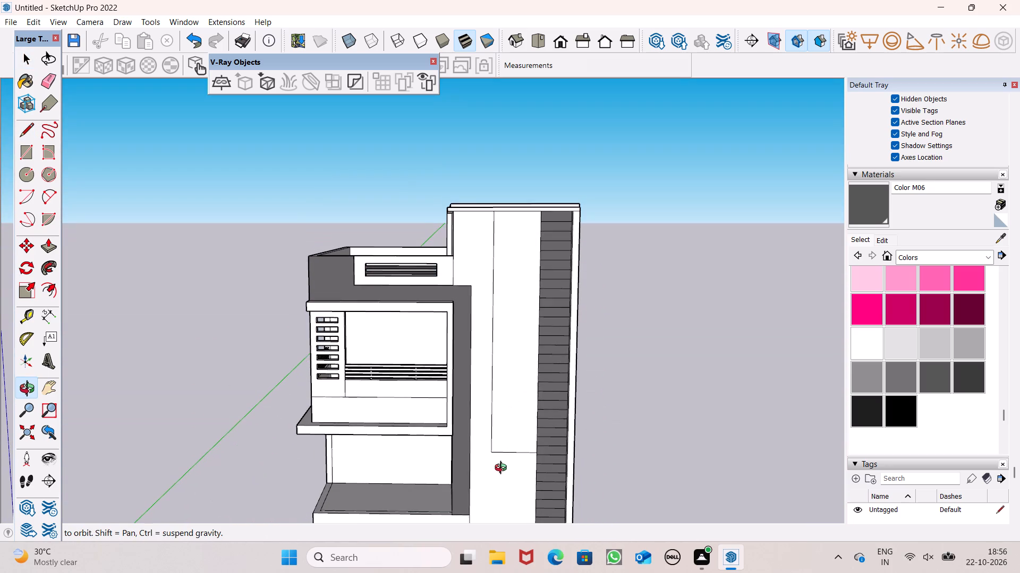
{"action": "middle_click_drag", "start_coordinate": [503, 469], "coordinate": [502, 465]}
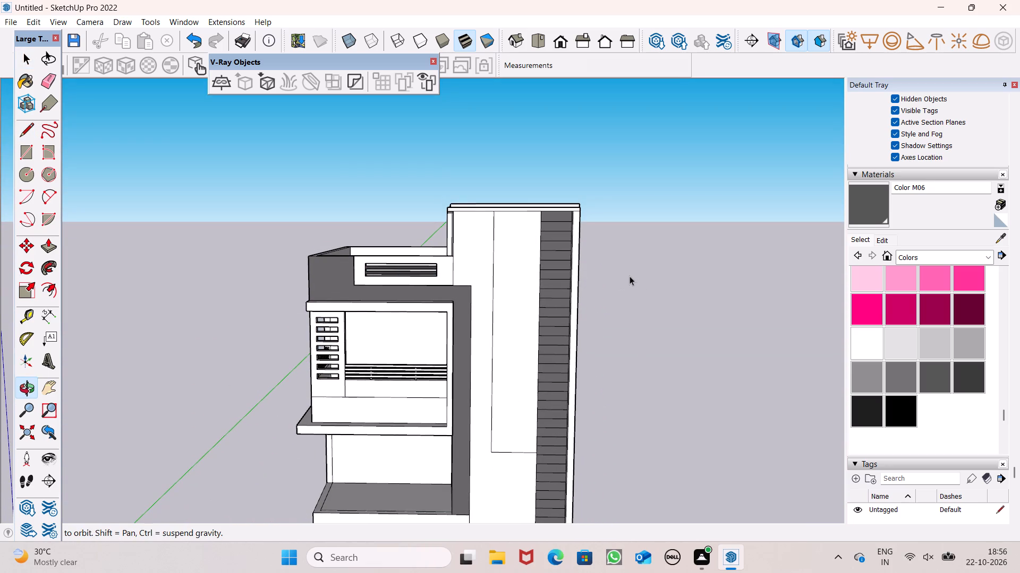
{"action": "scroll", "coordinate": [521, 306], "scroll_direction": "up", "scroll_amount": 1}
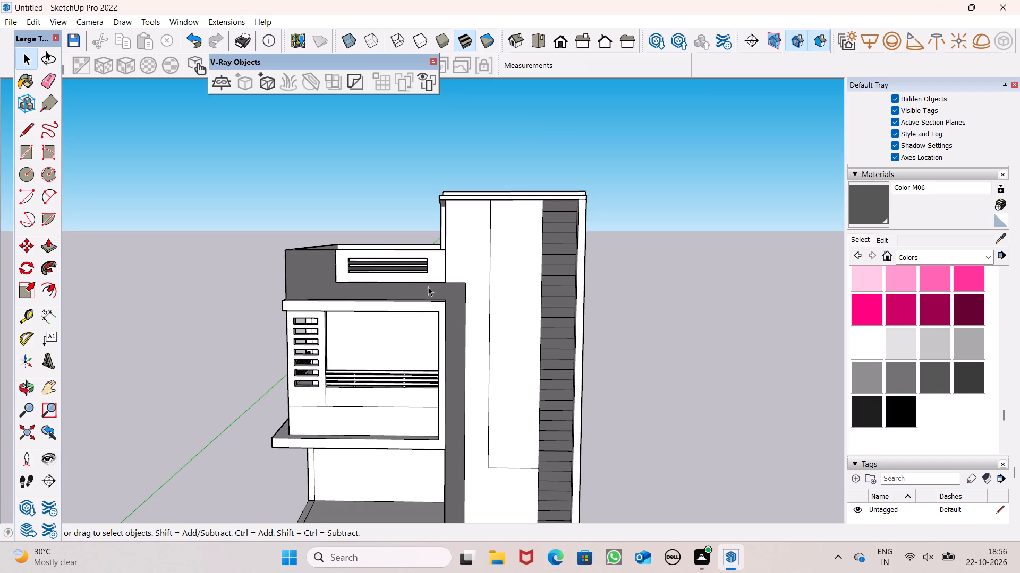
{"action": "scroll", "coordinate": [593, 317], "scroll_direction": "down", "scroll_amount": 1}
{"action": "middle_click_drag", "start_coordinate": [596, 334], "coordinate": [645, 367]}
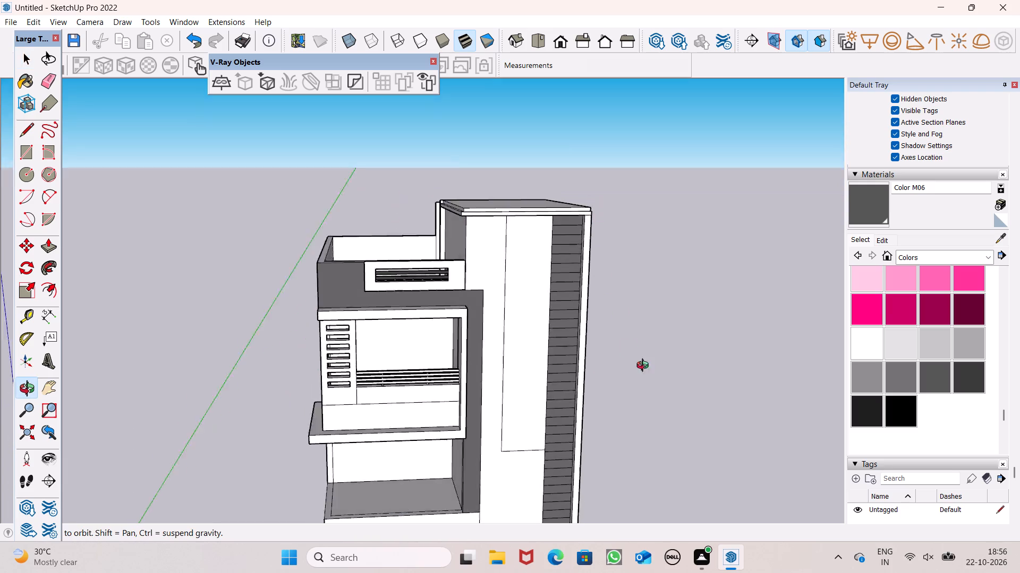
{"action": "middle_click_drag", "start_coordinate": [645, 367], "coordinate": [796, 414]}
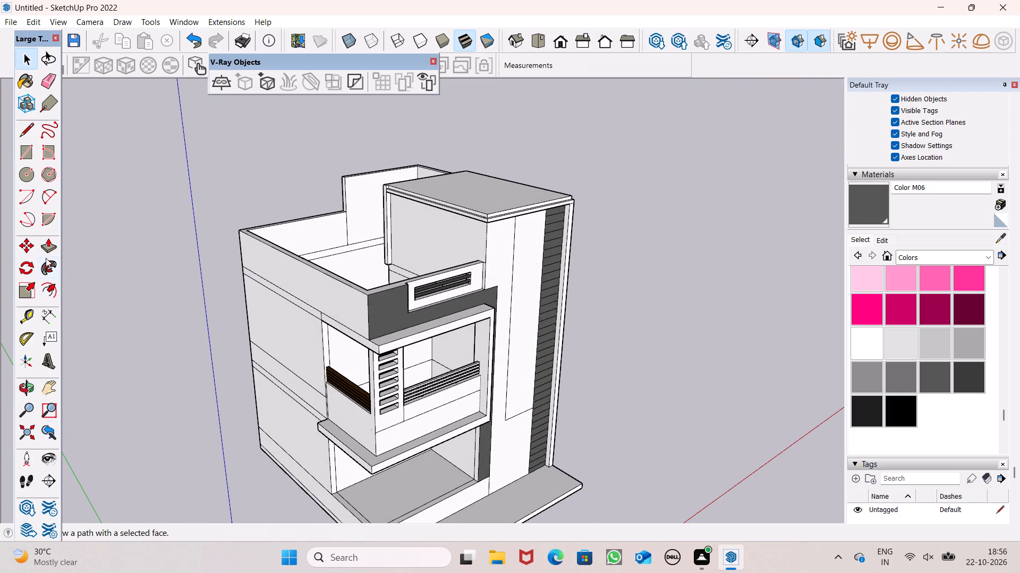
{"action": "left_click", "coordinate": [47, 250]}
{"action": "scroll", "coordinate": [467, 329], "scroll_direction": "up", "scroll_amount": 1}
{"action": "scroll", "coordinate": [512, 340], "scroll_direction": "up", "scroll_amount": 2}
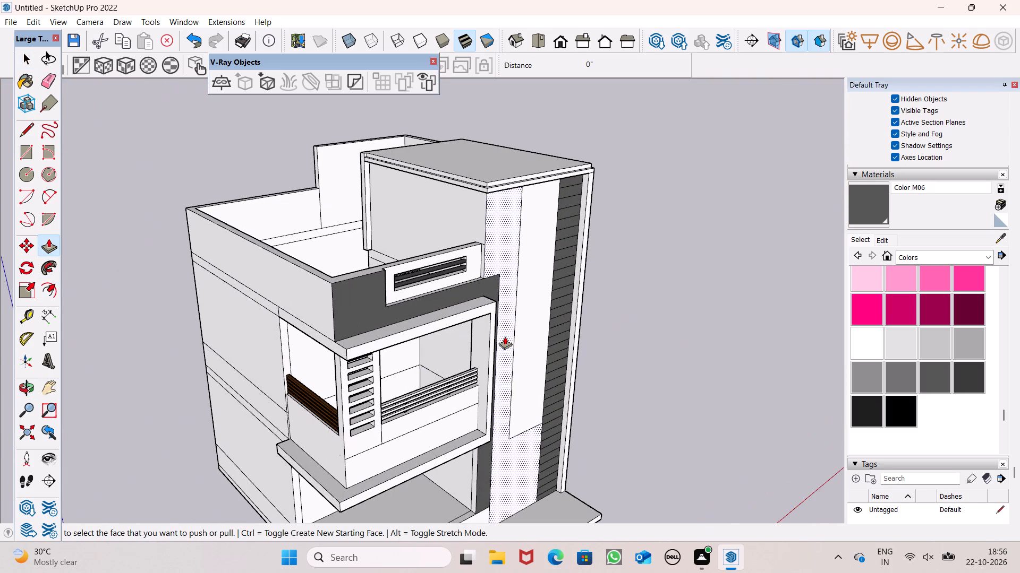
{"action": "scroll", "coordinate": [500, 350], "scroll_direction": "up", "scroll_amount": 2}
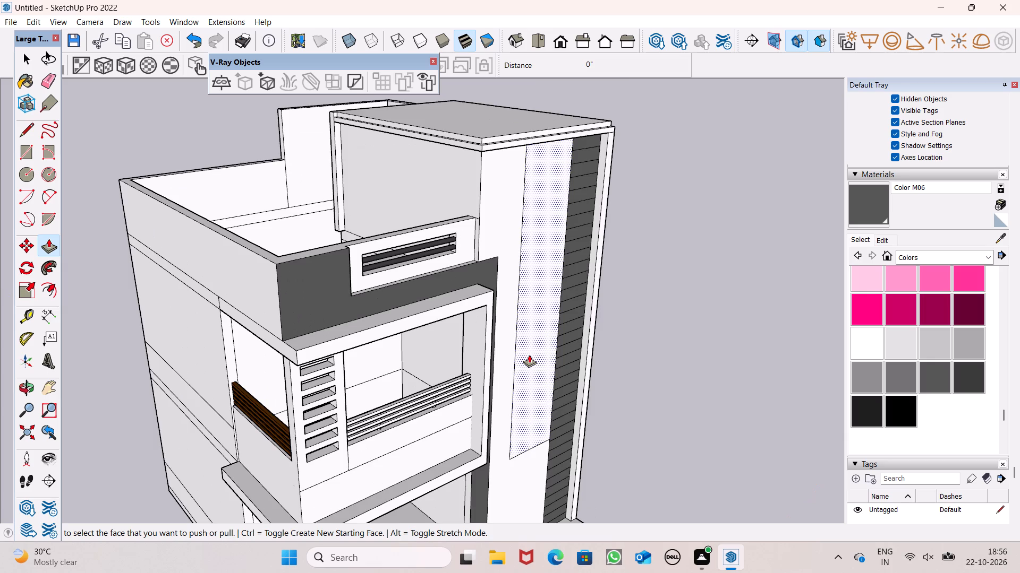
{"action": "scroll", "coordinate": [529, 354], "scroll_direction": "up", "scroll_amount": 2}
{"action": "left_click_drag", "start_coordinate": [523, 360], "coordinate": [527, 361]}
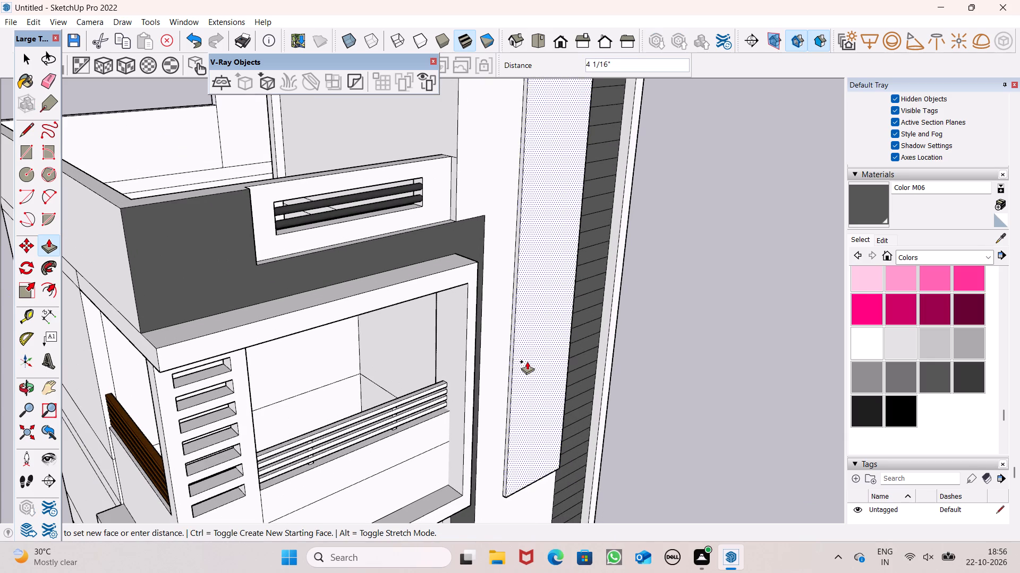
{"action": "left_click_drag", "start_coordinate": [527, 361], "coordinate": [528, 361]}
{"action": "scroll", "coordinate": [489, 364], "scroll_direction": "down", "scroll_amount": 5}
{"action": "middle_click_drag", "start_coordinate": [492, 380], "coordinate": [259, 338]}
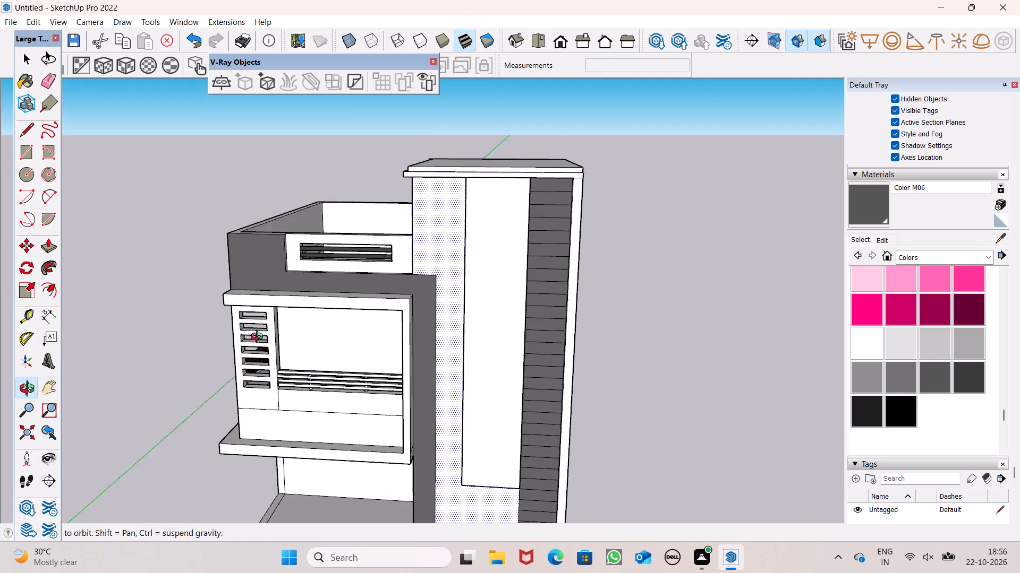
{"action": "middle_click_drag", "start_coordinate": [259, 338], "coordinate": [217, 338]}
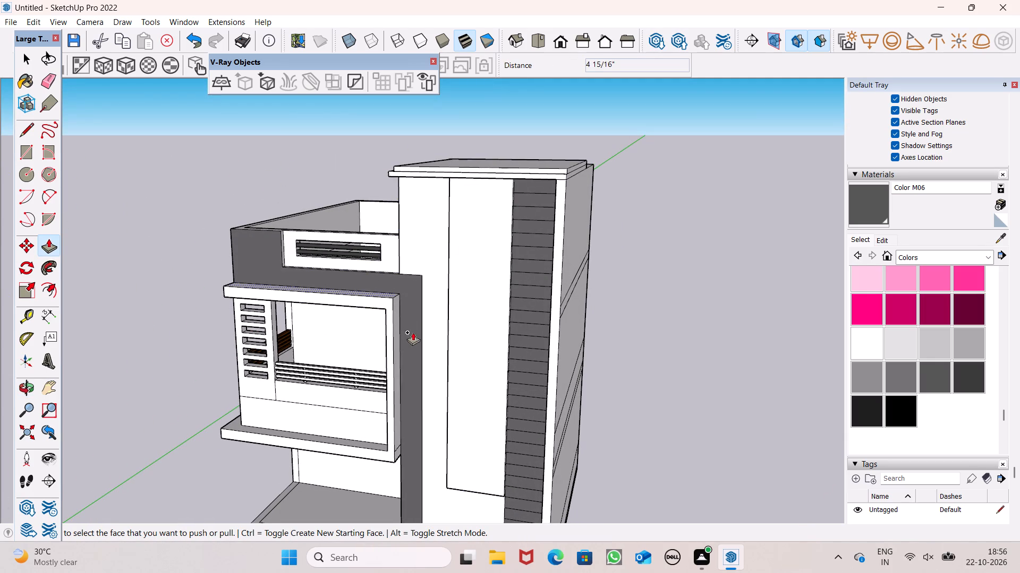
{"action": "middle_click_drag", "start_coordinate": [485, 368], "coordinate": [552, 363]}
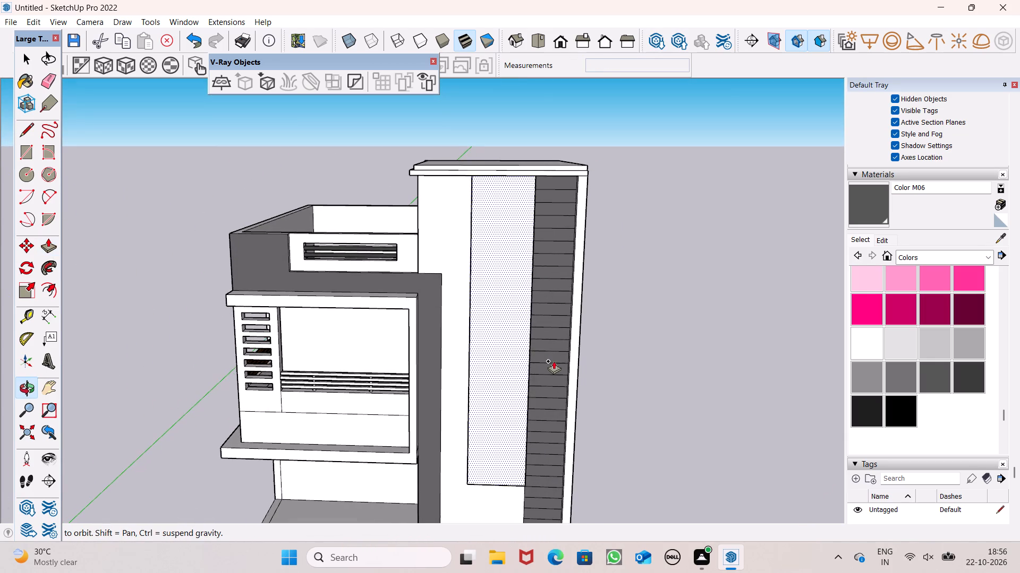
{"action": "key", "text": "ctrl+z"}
Push/Pull the tall panel beside the dark strip outward about 3 3/8" from the tall block's front face.
{"action": "middle_click_drag", "start_coordinate": [543, 368], "coordinate": [749, 333]}
{"action": "scroll", "coordinate": [496, 310], "scroll_direction": "up", "scroll_amount": 6}
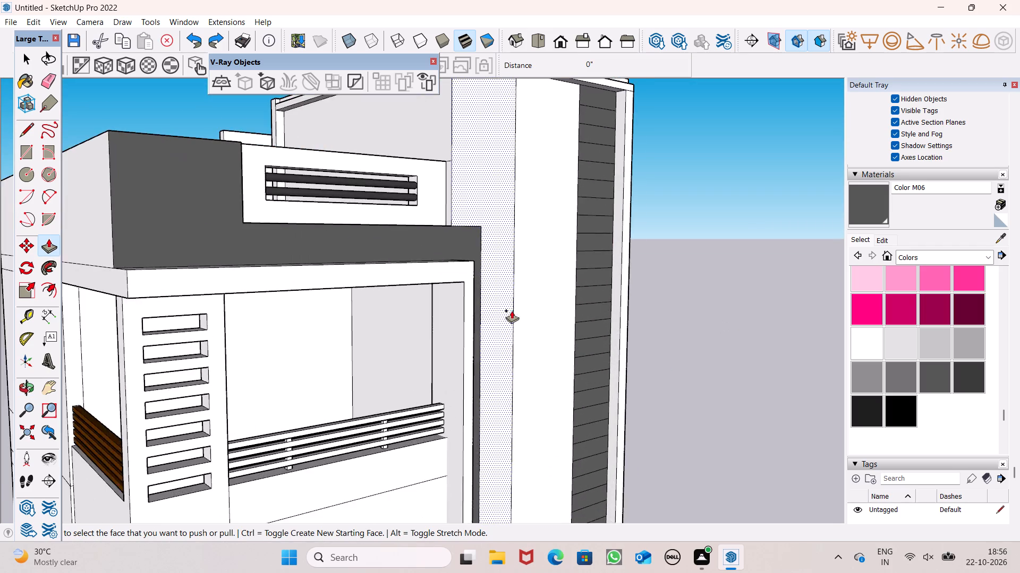
{"action": "left_click_drag", "start_coordinate": [521, 315], "coordinate": [527, 318]}
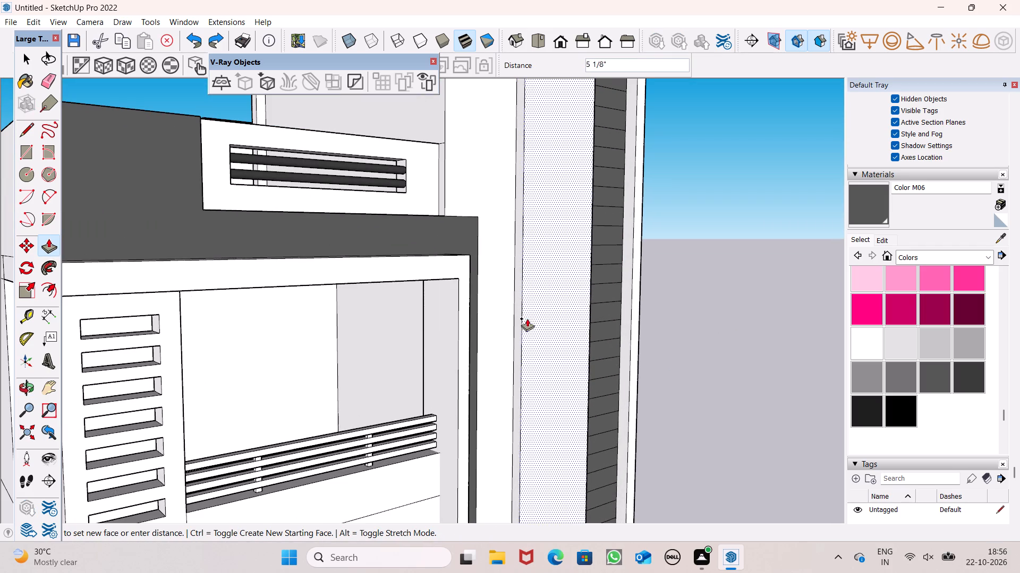
{"action": "left_click_drag", "start_coordinate": [527, 318], "coordinate": [523, 322]}
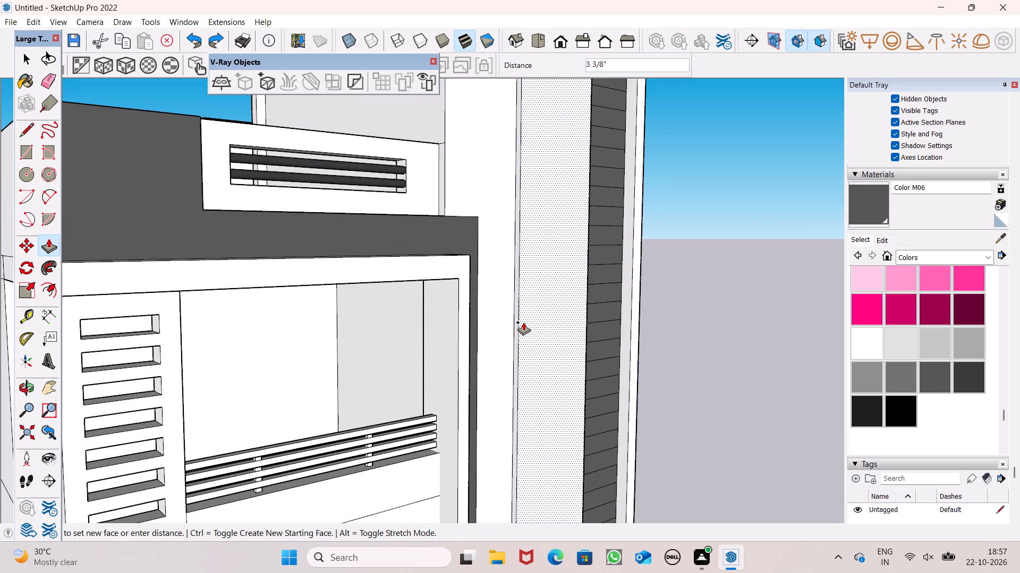
{"action": "left_click_drag", "start_coordinate": [523, 322], "coordinate": [523, 322]}
{"action": "scroll", "coordinate": [529, 337], "scroll_direction": "up", "scroll_amount": 5}
{"action": "key", "text": "space"}
{"action": "scroll", "coordinate": [515, 302], "scroll_direction": "down", "scroll_amount": 6}
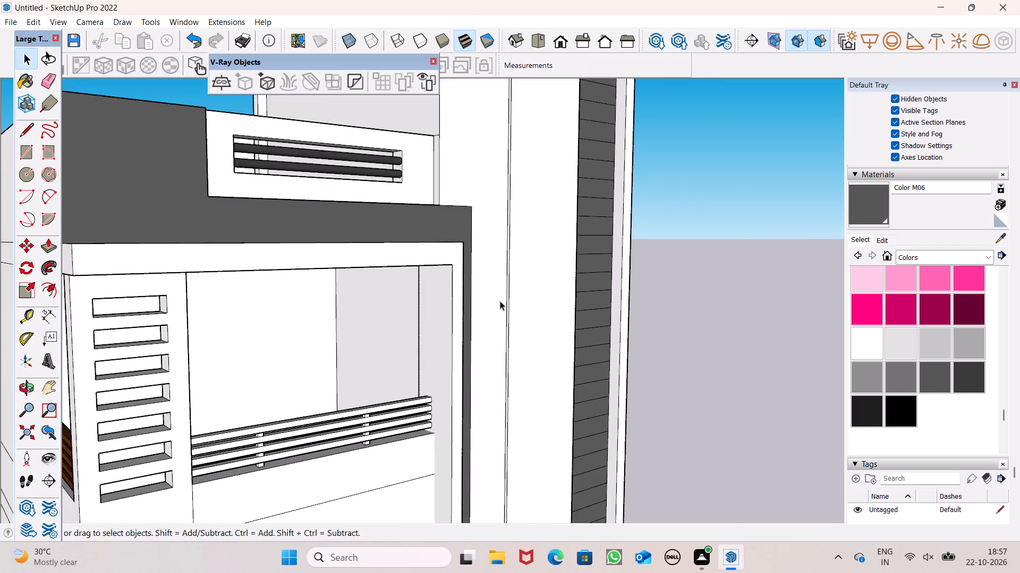
Paint the raised panel's front face with Color M06.
{"action": "scroll", "coordinate": [478, 275], "scroll_direction": "down", "scroll_amount": 6}
{"action": "middle_click_drag", "start_coordinate": [498, 302], "coordinate": [339, 331]}
{"action": "middle_click_drag", "start_coordinate": [333, 333], "coordinate": [305, 337]}
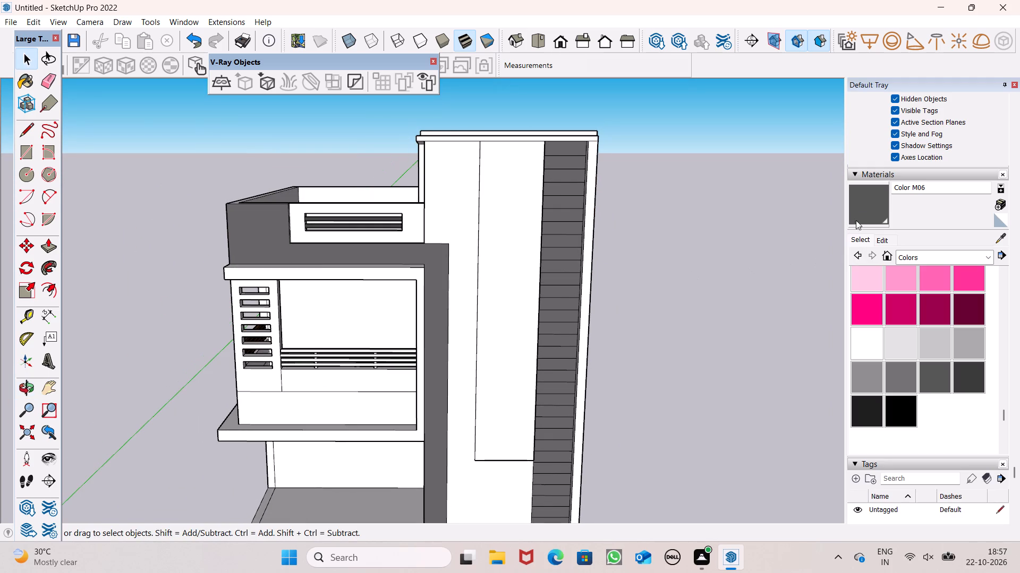
{"action": "left_click", "coordinate": [861, 213]}
{"action": "left_click", "coordinate": [490, 251]}
Paint the raised panel's narrow side face and its underside with Color M06.
{"action": "middle_click_drag", "start_coordinate": [497, 281], "coordinate": [794, 227]}
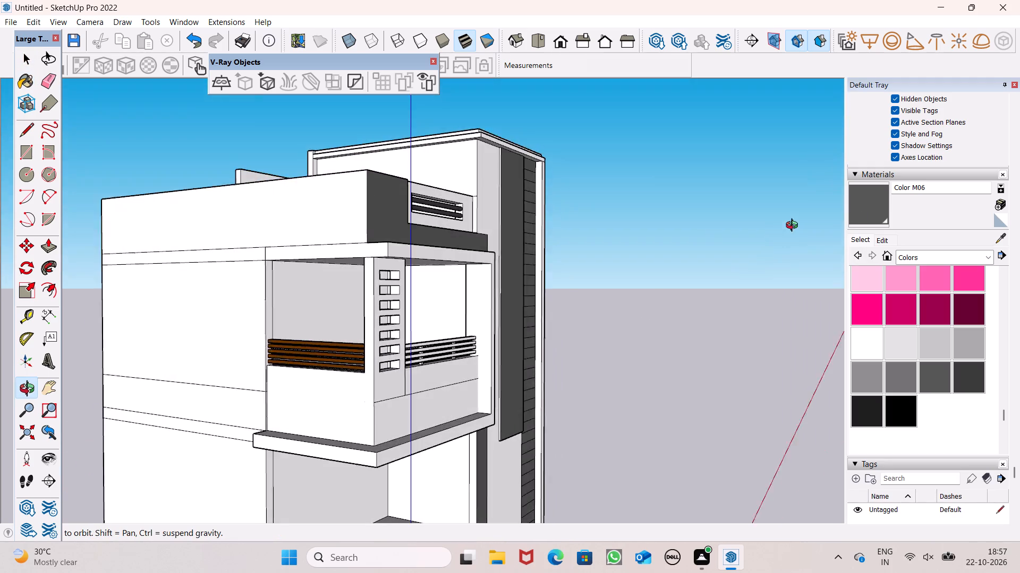
{"action": "middle_click_drag", "start_coordinate": [794, 227], "coordinate": [795, 226]}
{"action": "scroll", "coordinate": [556, 330], "scroll_direction": "up", "scroll_amount": 6}
{"action": "scroll", "coordinate": [465, 366], "scroll_direction": "up", "scroll_amount": 5}
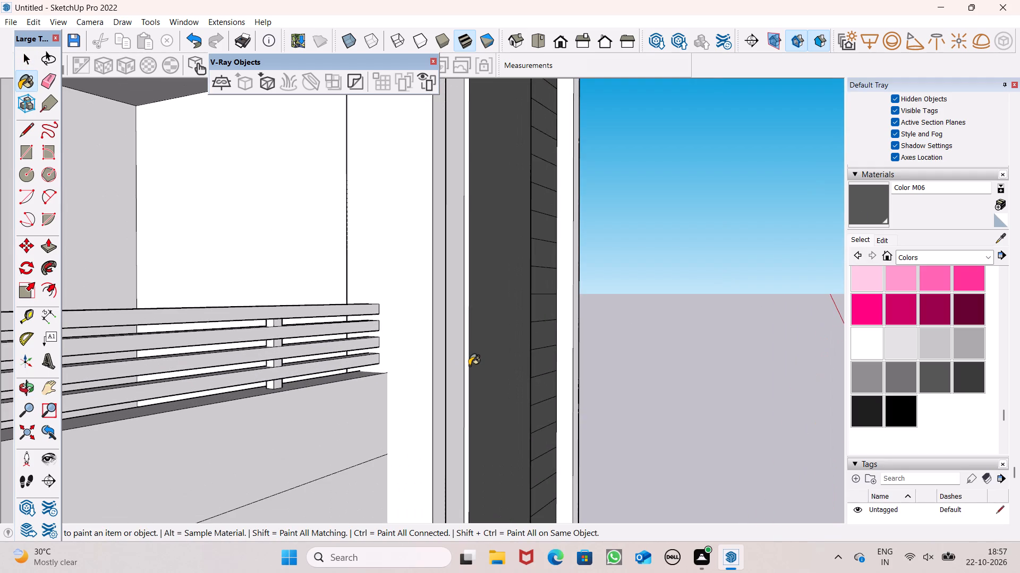
{"action": "left_click", "coordinate": [466, 369]}
{"action": "scroll", "coordinate": [486, 297], "scroll_direction": "down", "scroll_amount": 7}
{"action": "middle_click_drag", "start_coordinate": [498, 363], "coordinate": [424, 132]}
{"action": "scroll", "coordinate": [499, 331], "scroll_direction": "down", "scroll_amount": 3}
{"action": "middle_click_drag", "start_coordinate": [543, 407], "coordinate": [542, 406]}
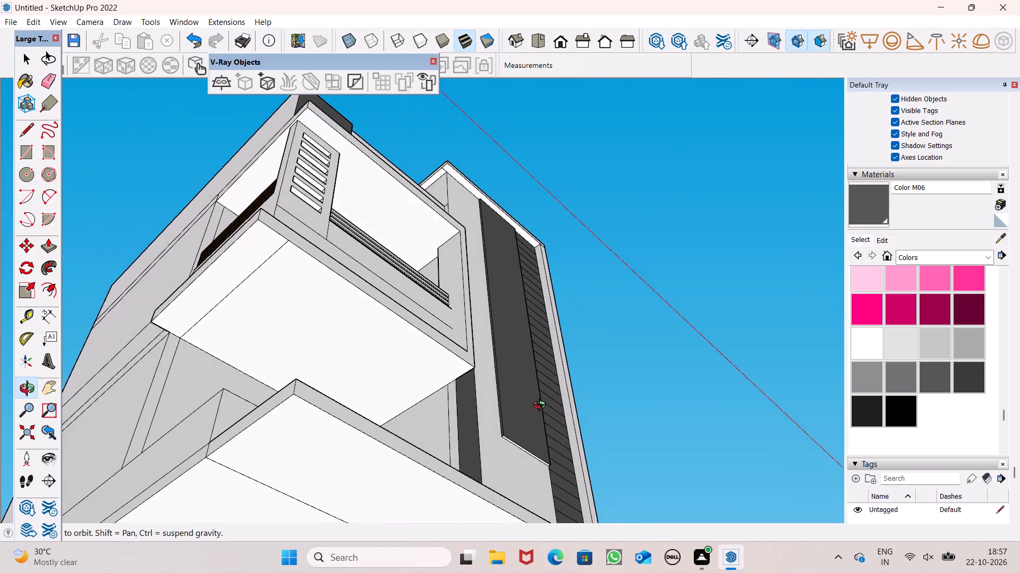
{"action": "middle_click_drag", "start_coordinate": [542, 406], "coordinate": [479, 368]}
{"action": "scroll", "coordinate": [507, 406], "scroll_direction": "up", "scroll_amount": 10}
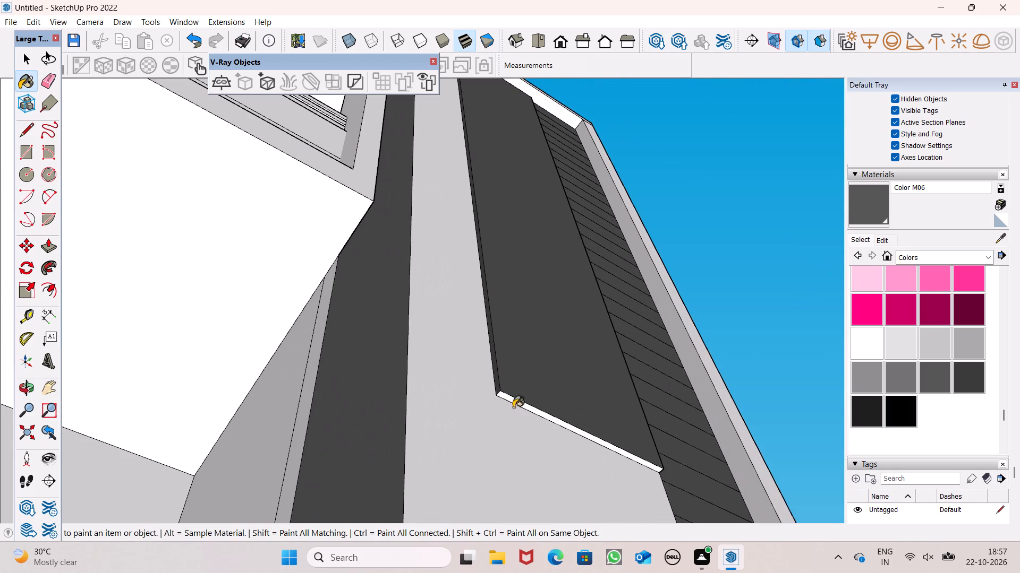
{"action": "left_click", "coordinate": [514, 403]}
Examine the painted raised panel and the whole house from below, the front and above.
{"action": "scroll", "coordinate": [543, 325], "scroll_direction": "down", "scroll_amount": 7}
{"action": "middle_click_drag", "start_coordinate": [528, 352], "coordinate": [497, 441]}
{"action": "scroll", "coordinate": [514, 356], "scroll_direction": "down", "scroll_amount": 18}
{"action": "middle_click_drag", "start_coordinate": [504, 351], "coordinate": [448, 387]}
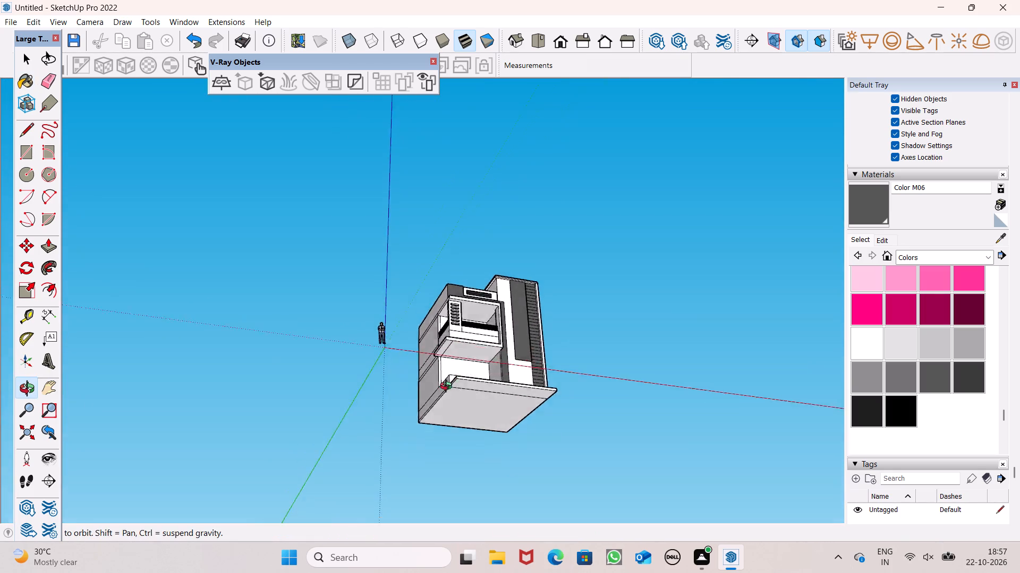
{"action": "middle_click_drag", "start_coordinate": [448, 387], "coordinate": [365, 452]}
{"action": "scroll", "coordinate": [414, 393], "scroll_direction": "up", "scroll_amount": 2}
{"action": "middle_click_drag", "start_coordinate": [431, 383], "coordinate": [414, 439]}
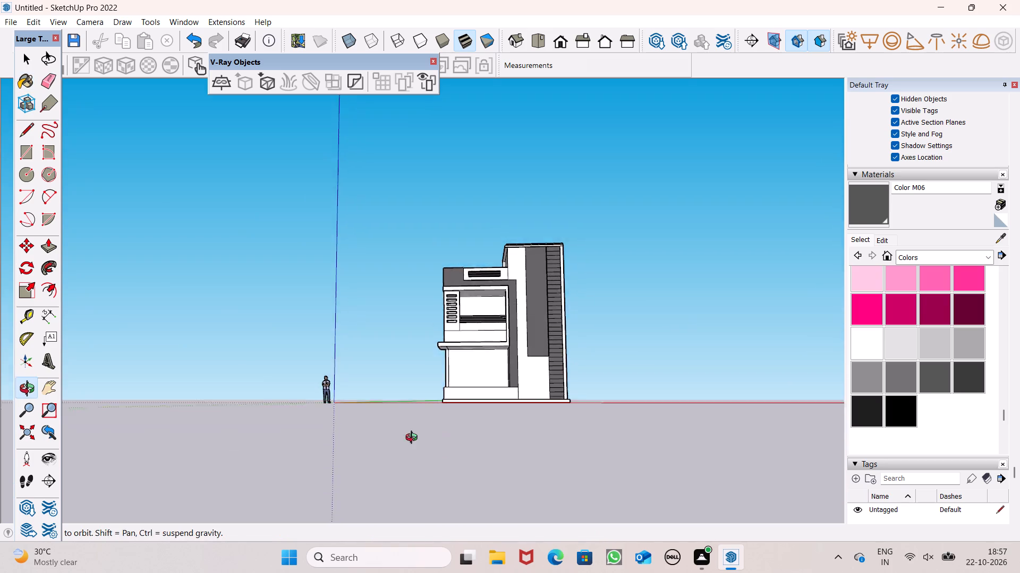
{"action": "middle_click_drag", "start_coordinate": [414, 439], "coordinate": [414, 441]}
{"action": "scroll", "coordinate": [477, 351], "scroll_direction": "up", "scroll_amount": 5}
{"action": "scroll", "coordinate": [341, 232], "scroll_direction": "down", "scroll_amount": 3}
{"action": "middle_click_drag", "start_coordinate": [352, 268], "coordinate": [330, 423]}
{"action": "scroll", "coordinate": [606, 221], "scroll_direction": "up", "scroll_amount": 1}
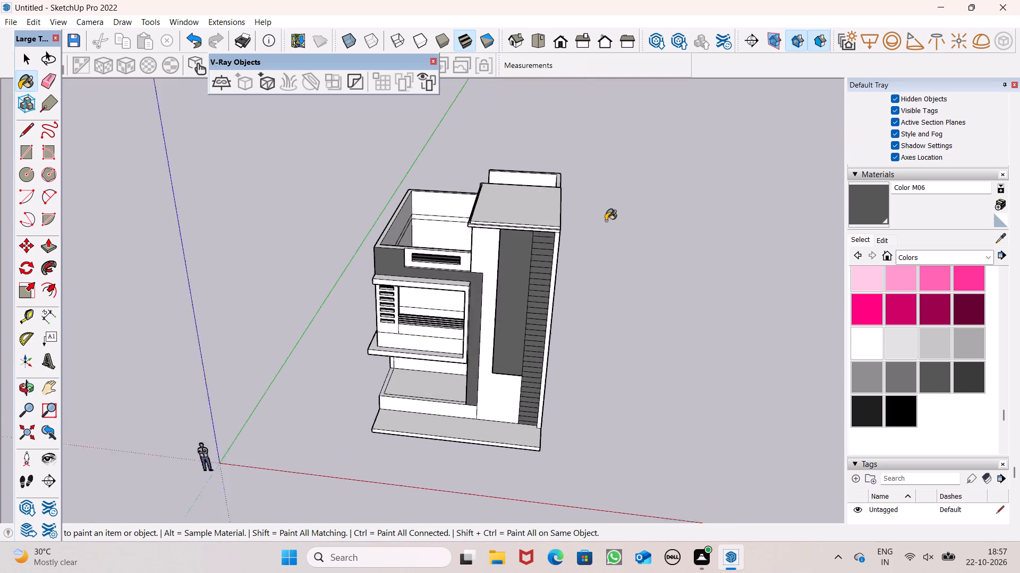
{"action": "scroll", "coordinate": [606, 221], "scroll_direction": "up", "scroll_amount": 4}
{"action": "middle_click_drag", "start_coordinate": [597, 258], "coordinate": [647, 177]}
{"action": "key", "text": "space"}
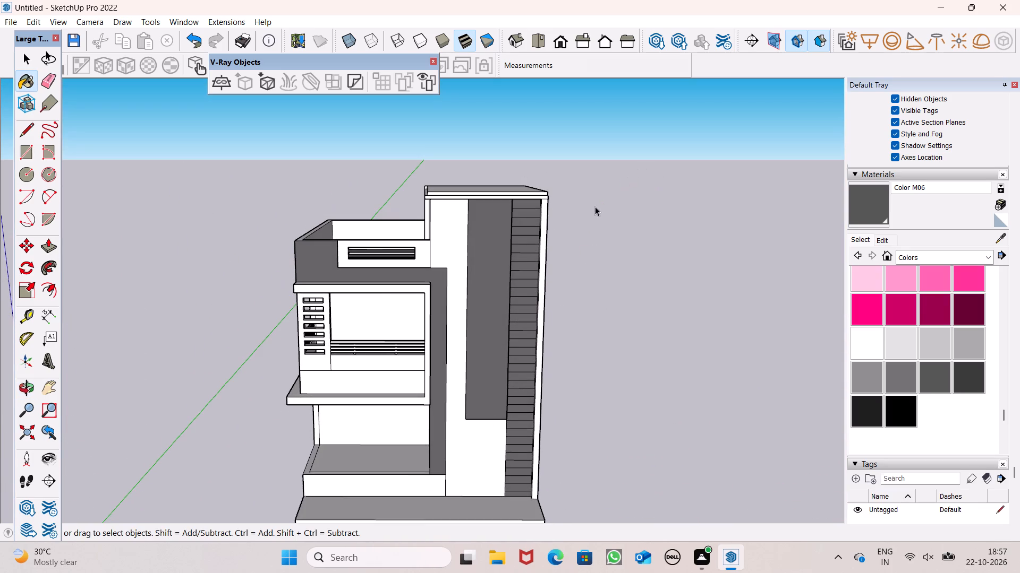
Undo the Color M06 painting of the raised panel's front face, narrow side face and underside.
{"action": "scroll", "coordinate": [596, 221], "scroll_direction": "up", "scroll_amount": 1}
{"action": "middle_click_drag", "start_coordinate": [543, 283], "coordinate": [555, 252]}
{"action": "left_click", "coordinate": [25, 149]}
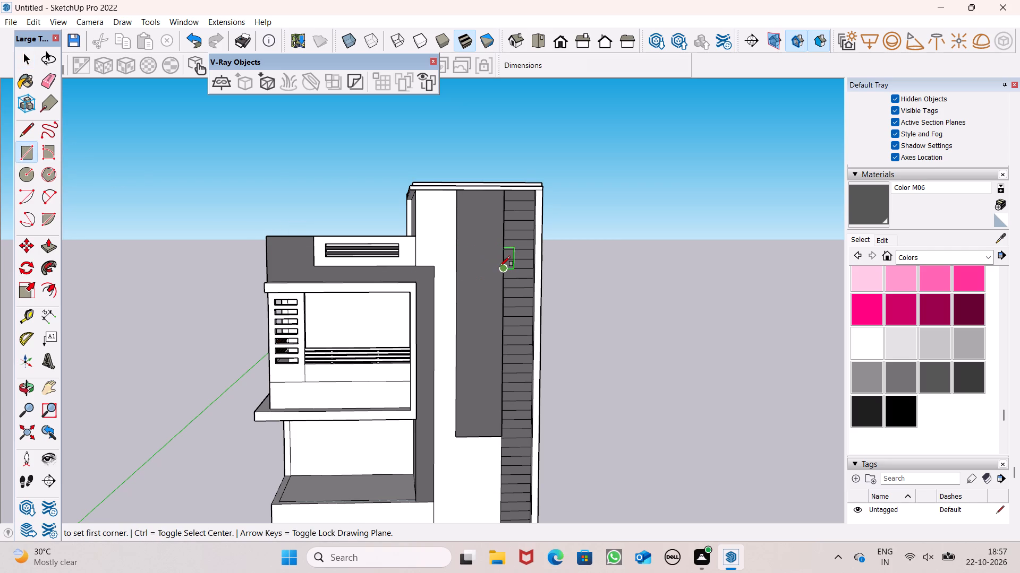
{"action": "key", "text": "ctrl+z"}
{"action": "key", "text": "ctrl+z"}
{"action": "key", "text": "ctrl+z"}
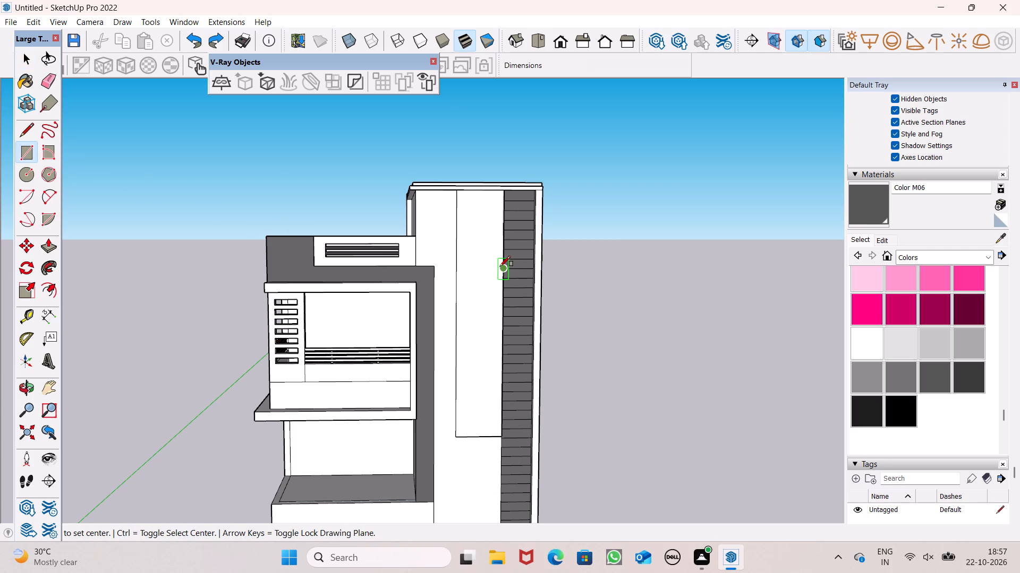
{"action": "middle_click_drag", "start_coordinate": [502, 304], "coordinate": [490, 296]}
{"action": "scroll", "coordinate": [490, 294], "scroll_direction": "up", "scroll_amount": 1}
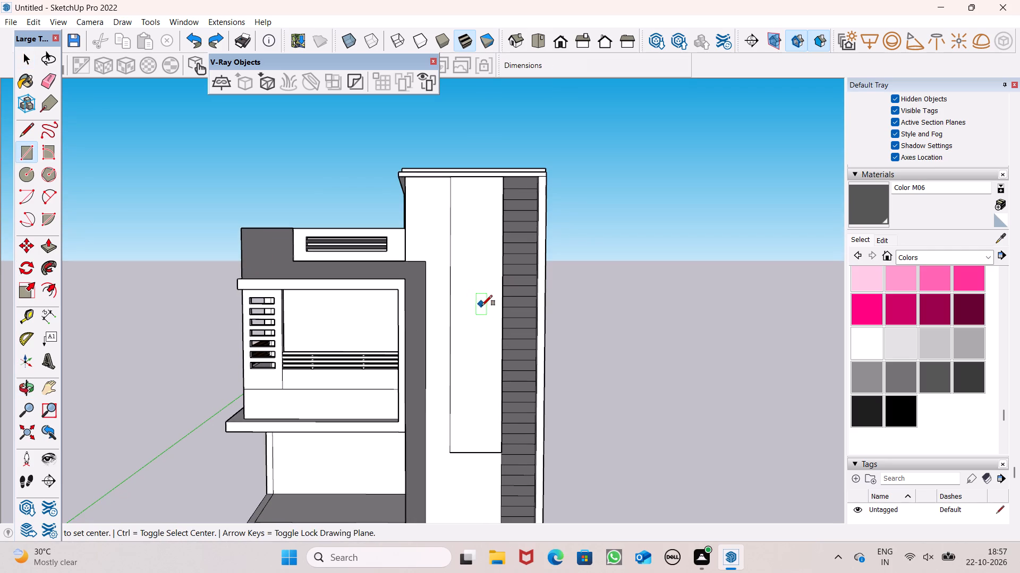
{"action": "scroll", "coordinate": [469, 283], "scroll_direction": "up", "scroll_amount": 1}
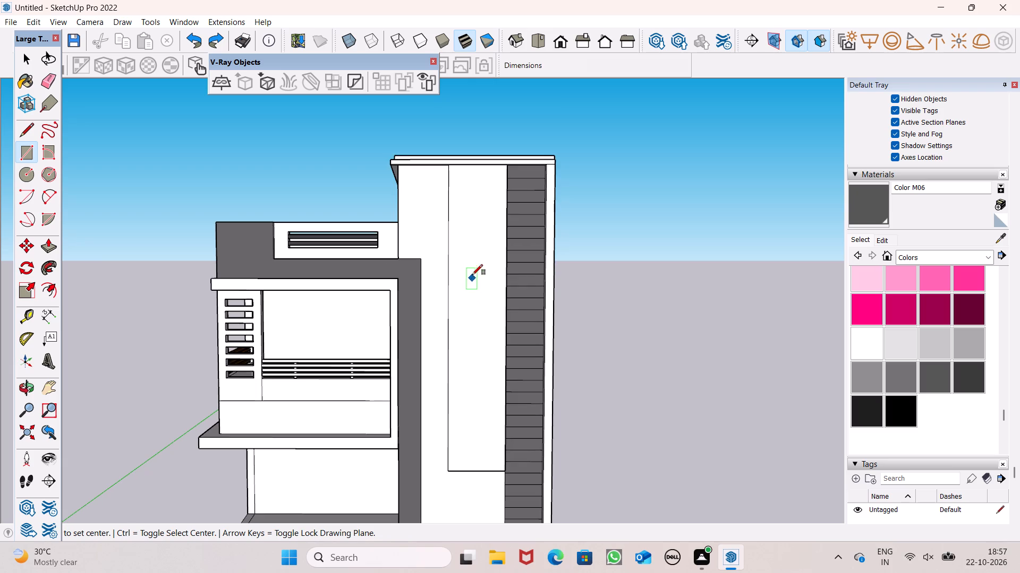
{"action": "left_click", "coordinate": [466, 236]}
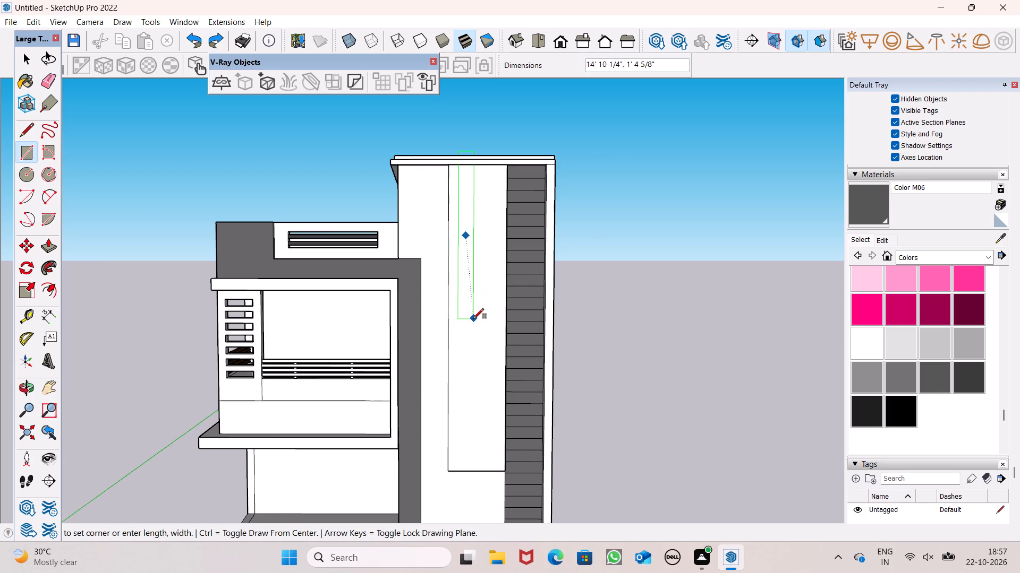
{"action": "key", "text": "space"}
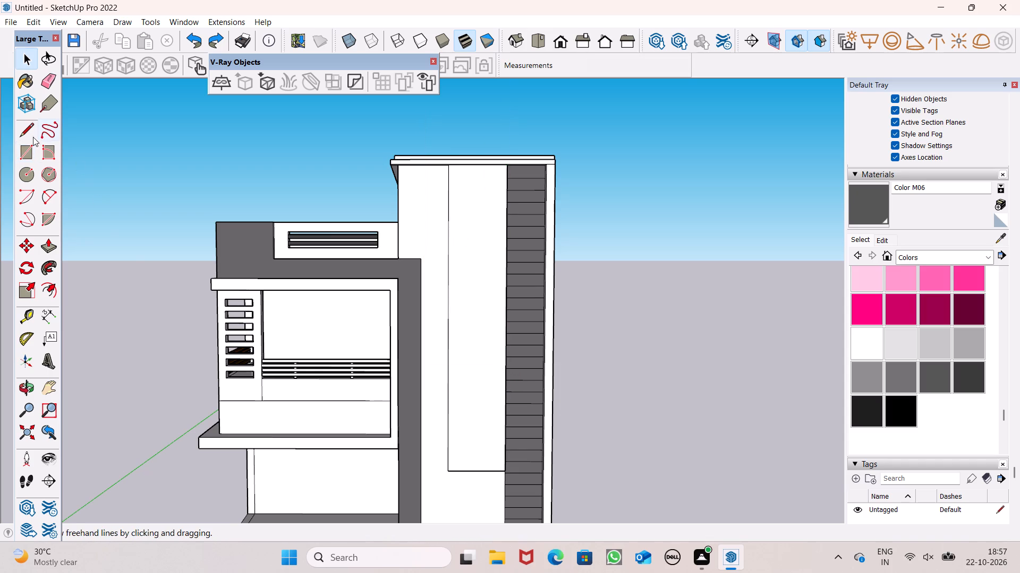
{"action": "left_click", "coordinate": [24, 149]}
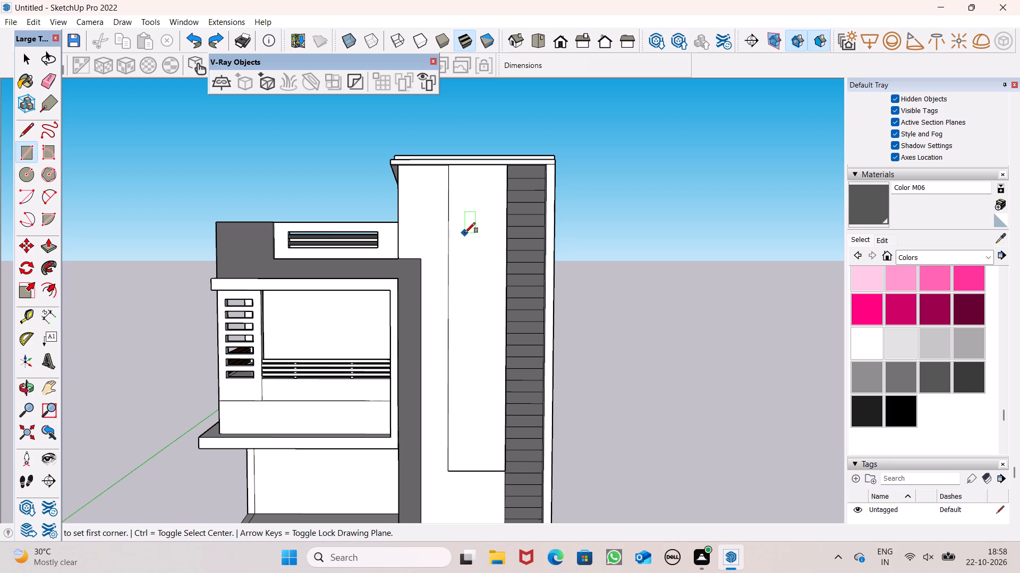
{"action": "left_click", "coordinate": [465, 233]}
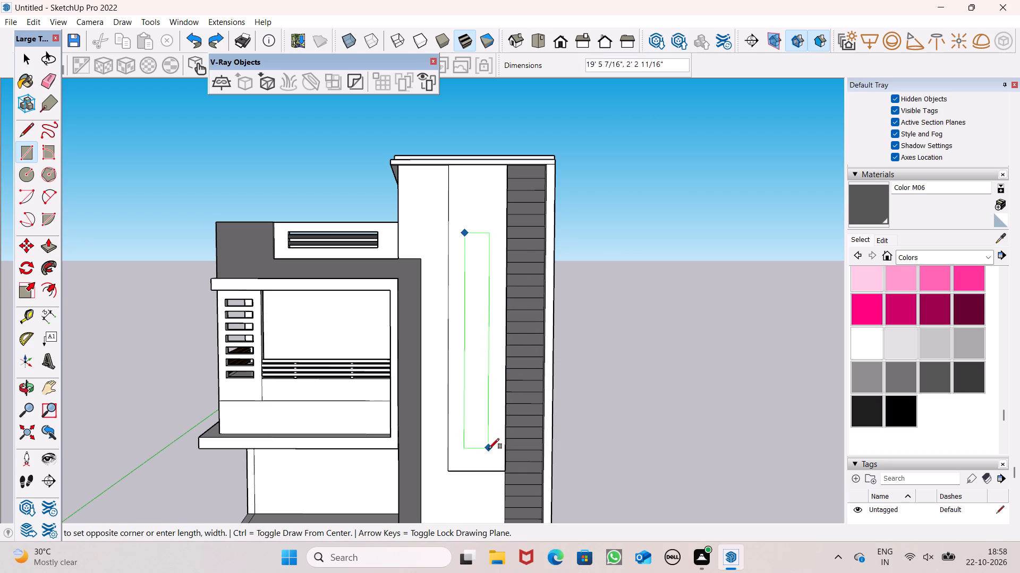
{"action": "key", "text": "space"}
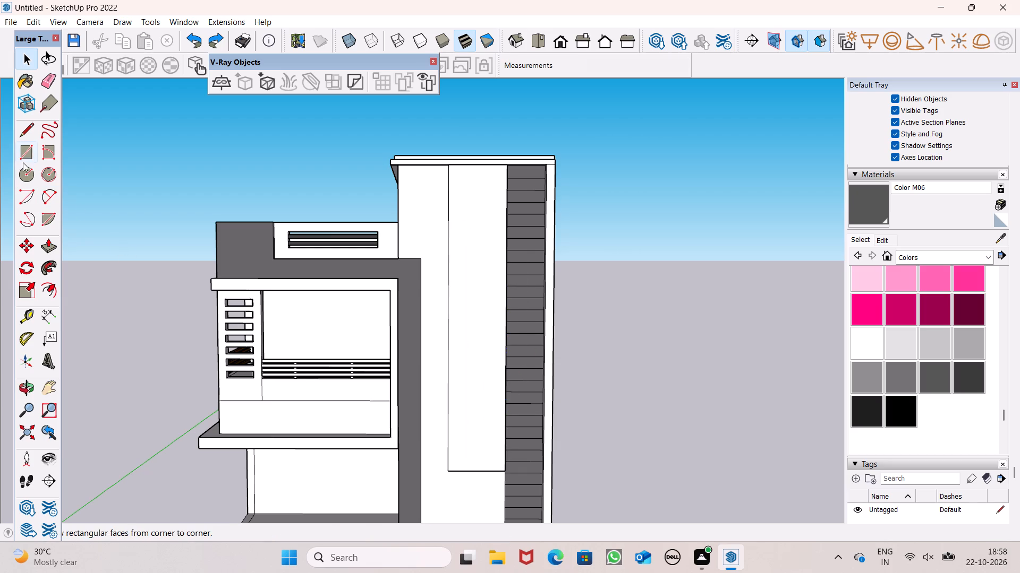
Draw a tall rectangle about 19' 9" high and 3' 3" wide, inset within the raised panel's front face.
{"action": "left_click", "coordinate": [30, 155]}
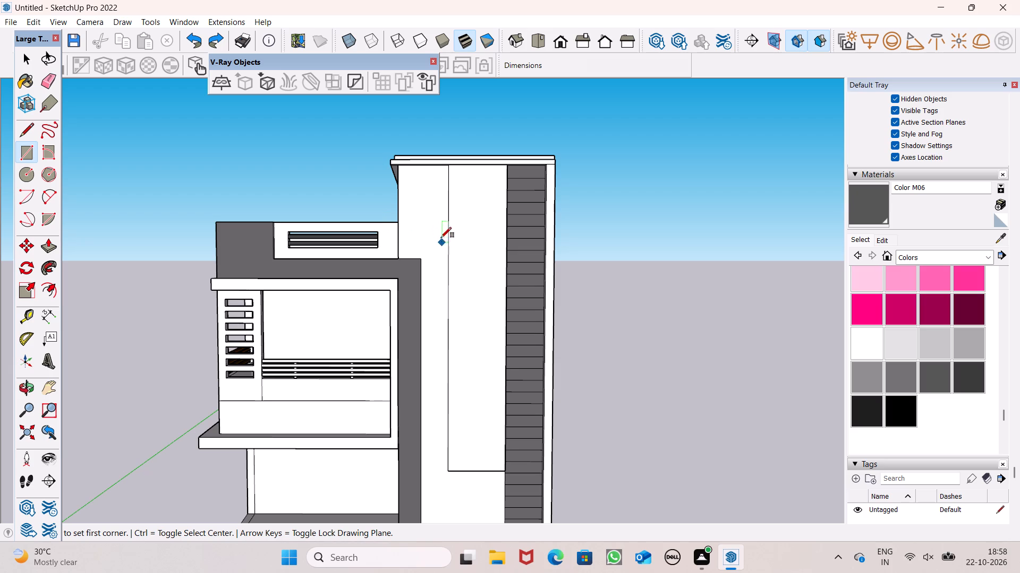
{"action": "left_click", "coordinate": [460, 231]}
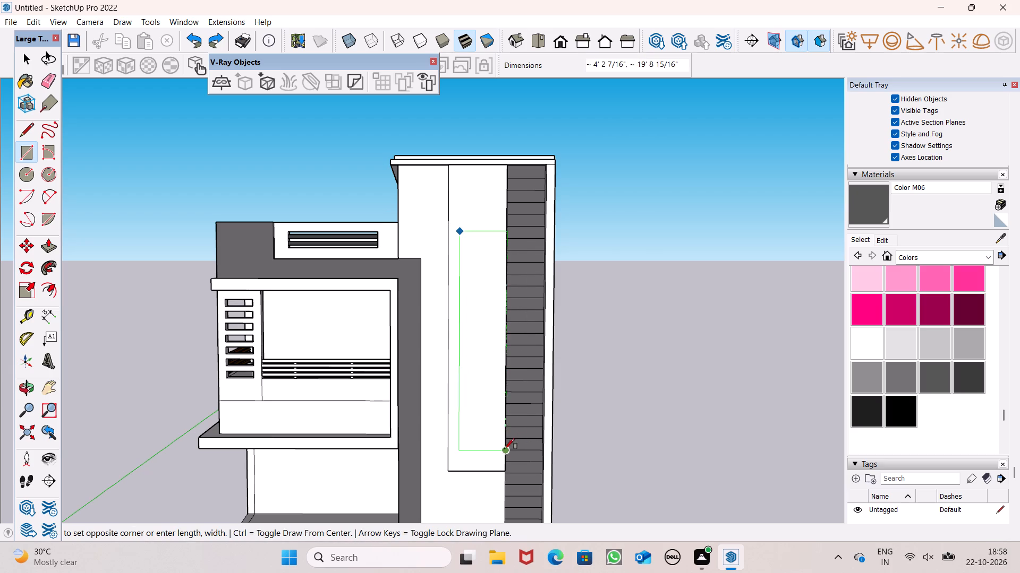
{"action": "scroll", "coordinate": [479, 457], "scroll_direction": "up", "scroll_amount": 2}
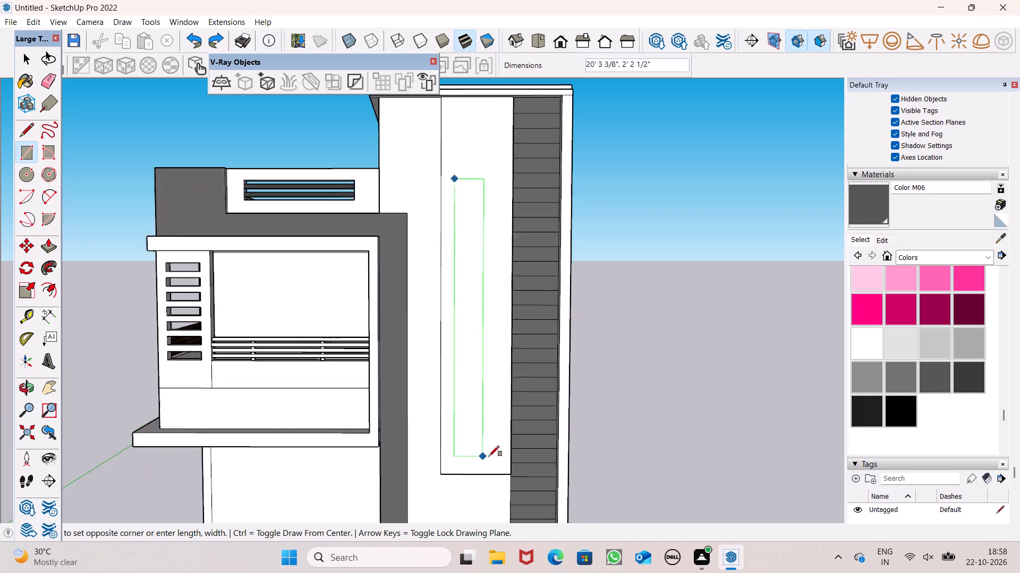
{"action": "scroll", "coordinate": [489, 456], "scroll_direction": "up", "scroll_amount": 3}
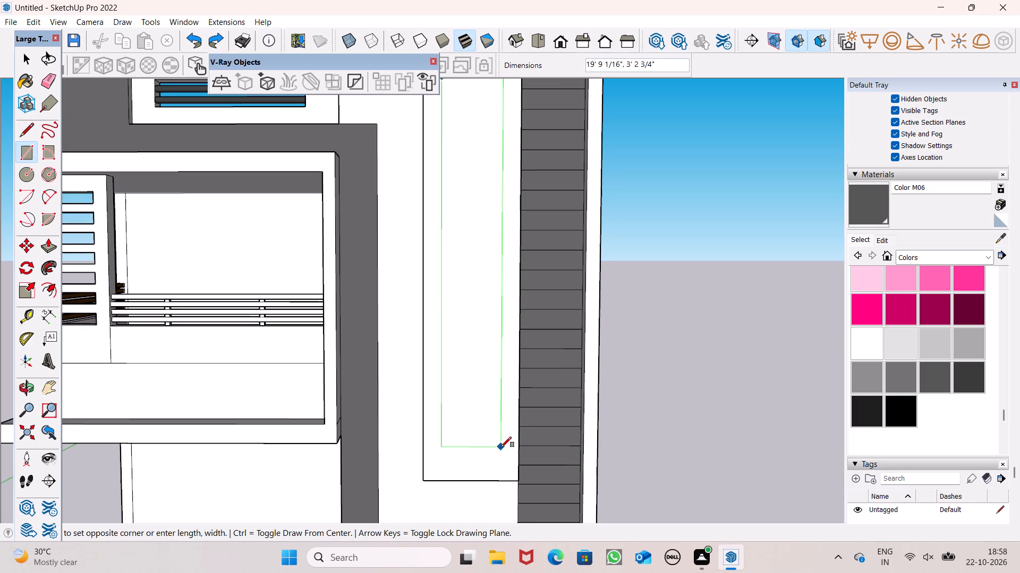
{"action": "left_click", "coordinate": [502, 450]}
{"action": "key", "text": "space"}
{"action": "scroll", "coordinate": [466, 438], "scroll_direction": "down", "scroll_amount": 5}
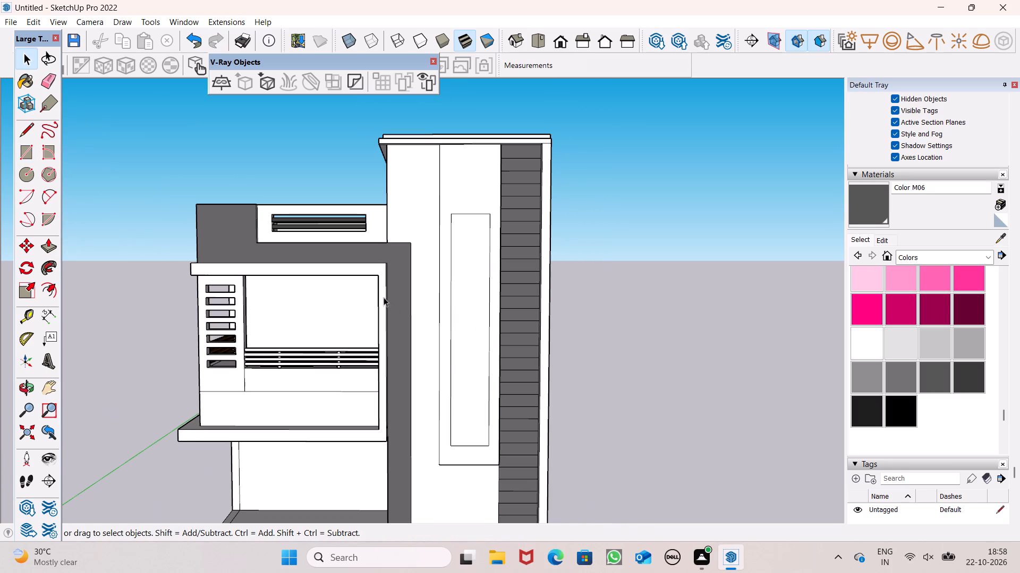
Offset the tall rectangle's outline inward about 3 1/2" to form a window frame on the raised panel.
{"action": "left_click", "coordinate": [48, 289]}
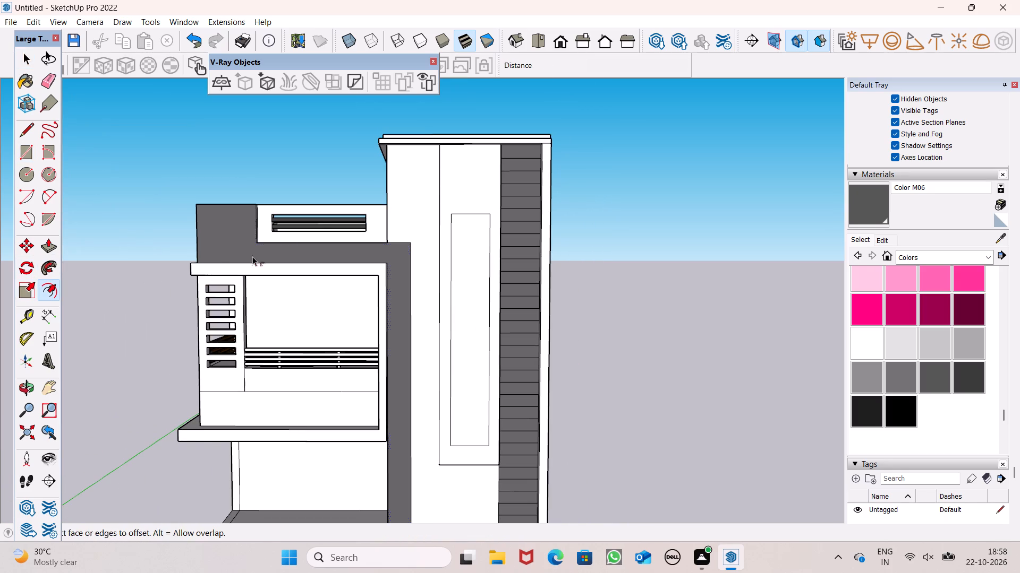
{"action": "scroll", "coordinate": [452, 214], "scroll_direction": "up", "scroll_amount": 4}
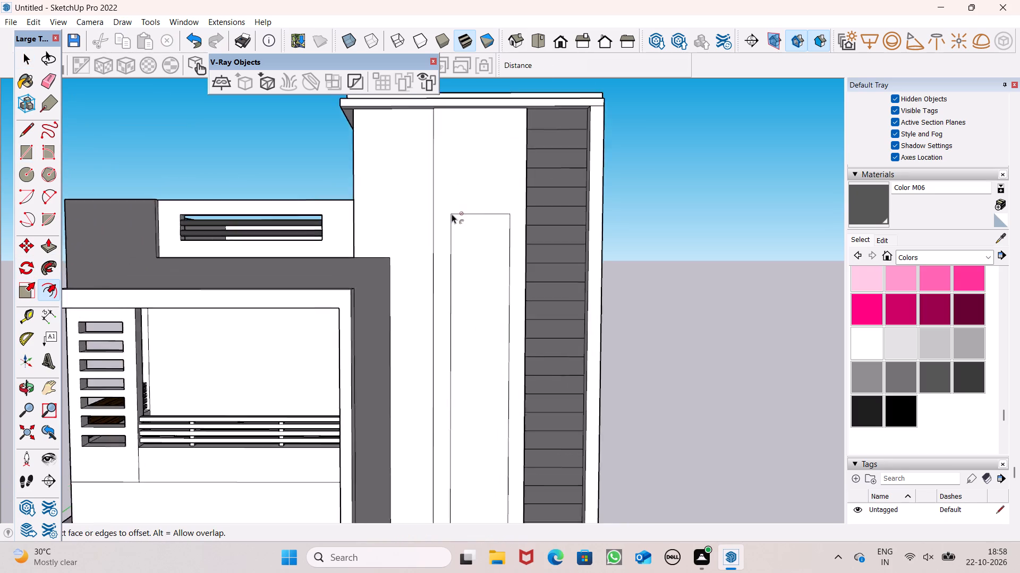
{"action": "left_click", "coordinate": [475, 223]}
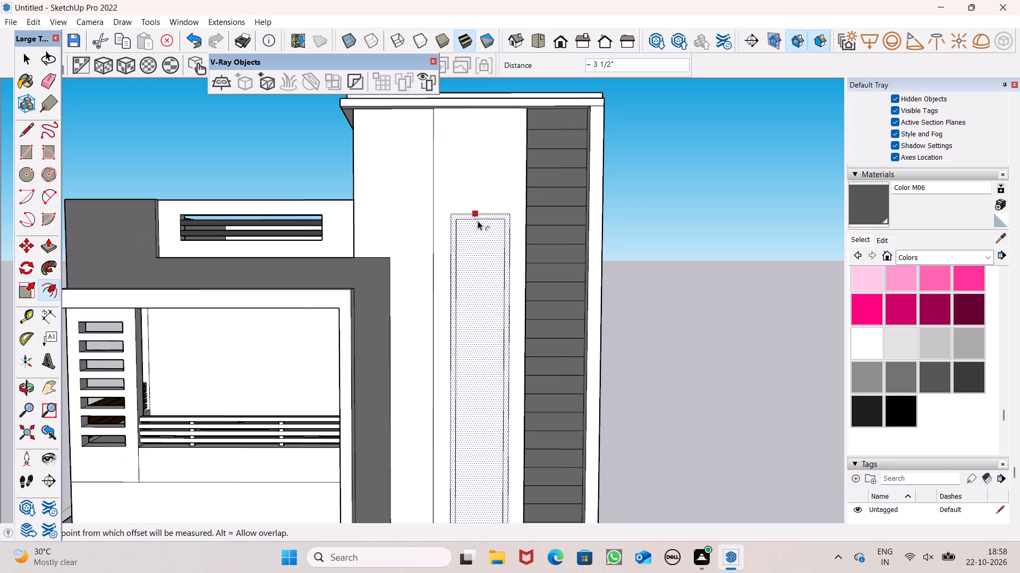
{"action": "key", "text": "space"}
{"action": "scroll", "coordinate": [478, 197], "scroll_direction": "down", "scroll_amount": 5}
{"action": "left_click", "coordinate": [629, 237]}
{"action": "scroll", "coordinate": [625, 225], "scroll_direction": "down", "scroll_amount": 3}
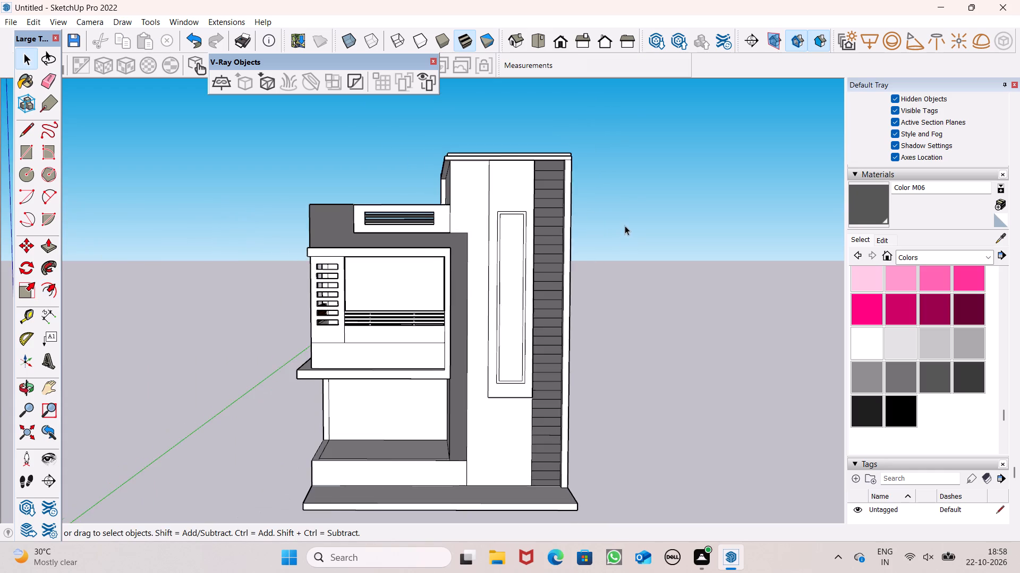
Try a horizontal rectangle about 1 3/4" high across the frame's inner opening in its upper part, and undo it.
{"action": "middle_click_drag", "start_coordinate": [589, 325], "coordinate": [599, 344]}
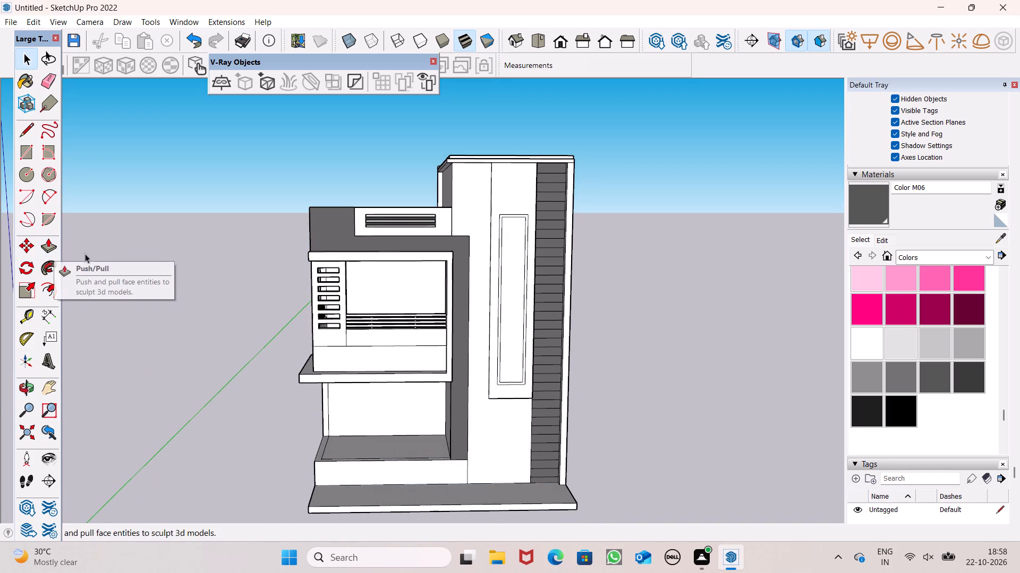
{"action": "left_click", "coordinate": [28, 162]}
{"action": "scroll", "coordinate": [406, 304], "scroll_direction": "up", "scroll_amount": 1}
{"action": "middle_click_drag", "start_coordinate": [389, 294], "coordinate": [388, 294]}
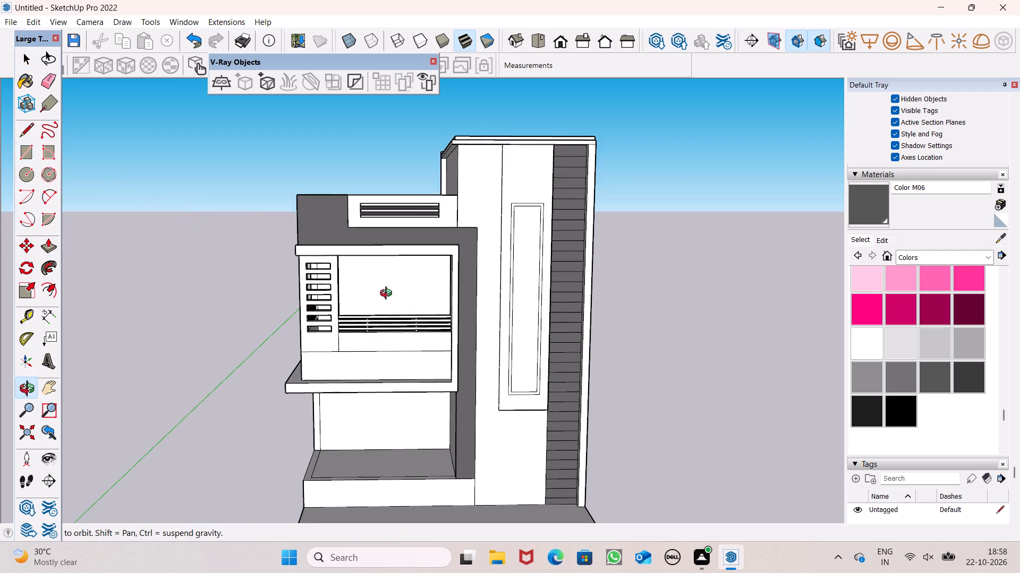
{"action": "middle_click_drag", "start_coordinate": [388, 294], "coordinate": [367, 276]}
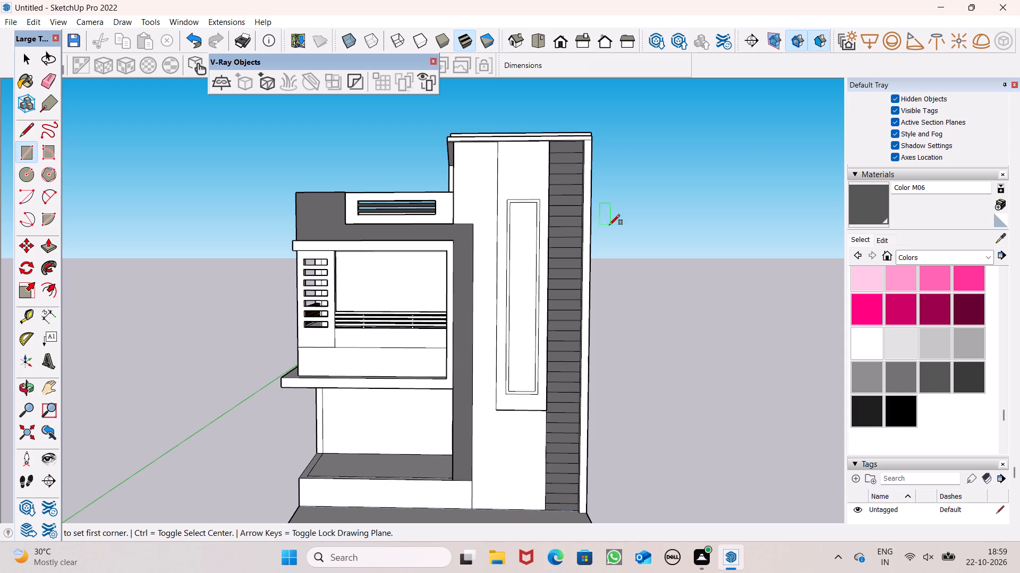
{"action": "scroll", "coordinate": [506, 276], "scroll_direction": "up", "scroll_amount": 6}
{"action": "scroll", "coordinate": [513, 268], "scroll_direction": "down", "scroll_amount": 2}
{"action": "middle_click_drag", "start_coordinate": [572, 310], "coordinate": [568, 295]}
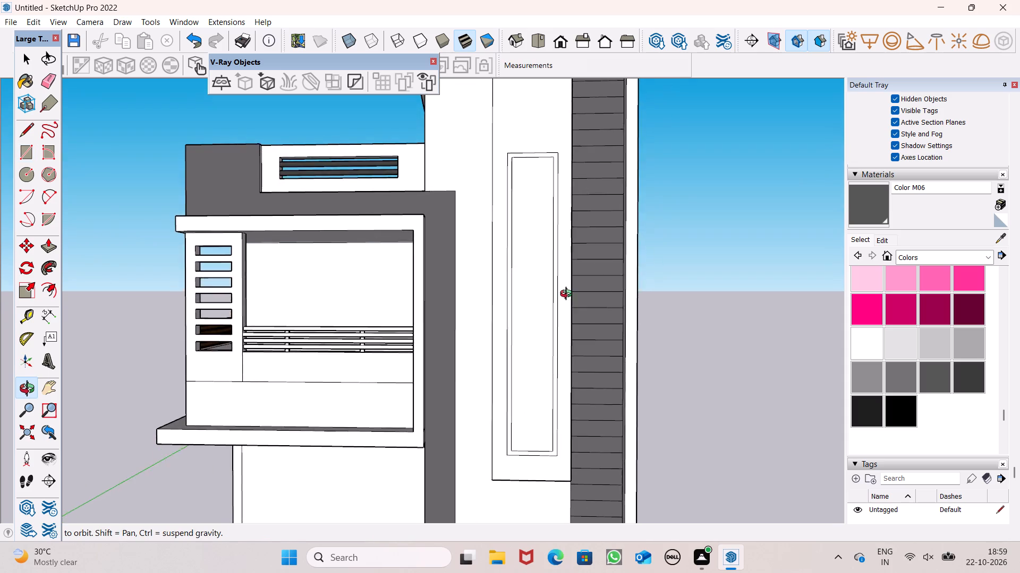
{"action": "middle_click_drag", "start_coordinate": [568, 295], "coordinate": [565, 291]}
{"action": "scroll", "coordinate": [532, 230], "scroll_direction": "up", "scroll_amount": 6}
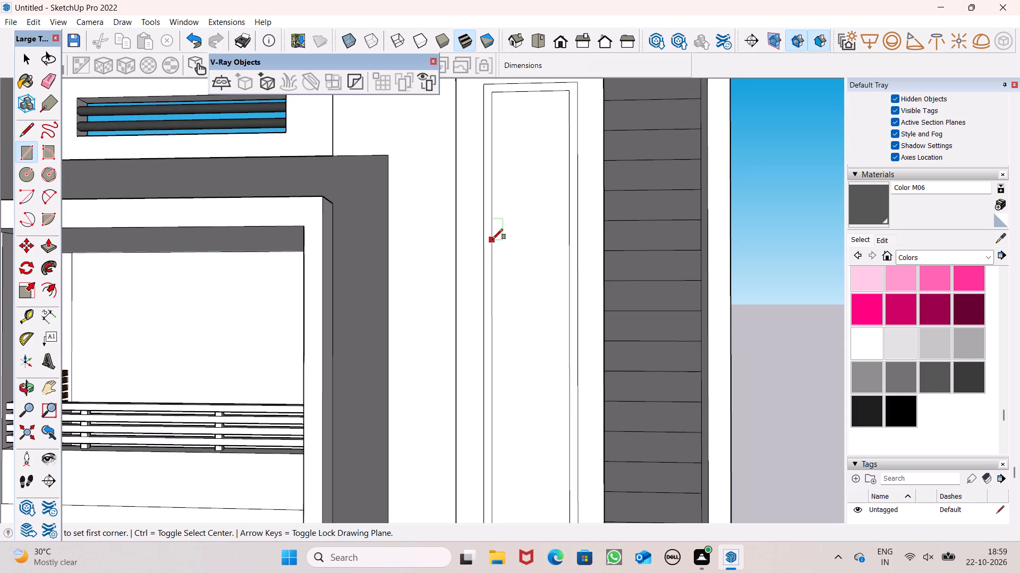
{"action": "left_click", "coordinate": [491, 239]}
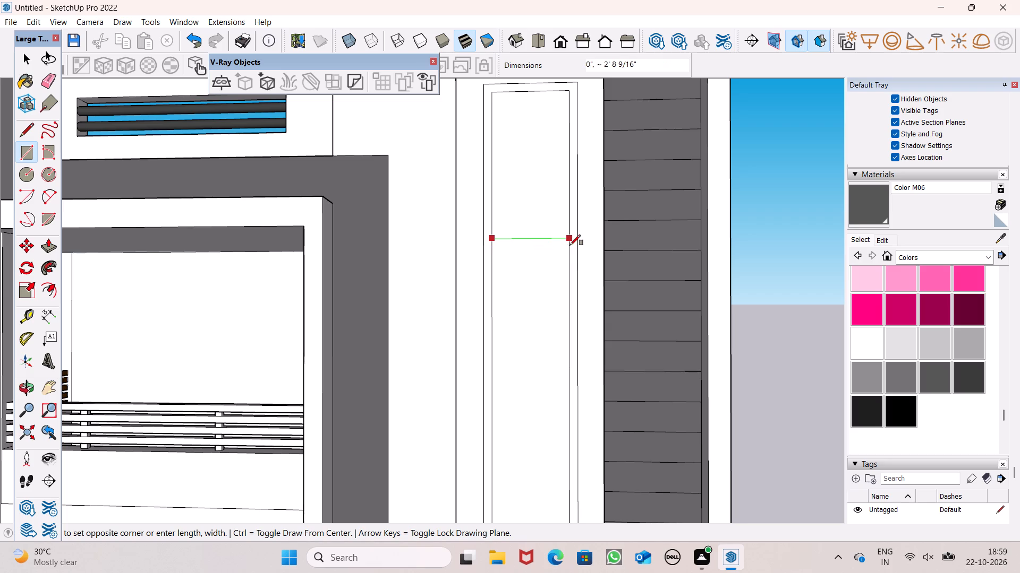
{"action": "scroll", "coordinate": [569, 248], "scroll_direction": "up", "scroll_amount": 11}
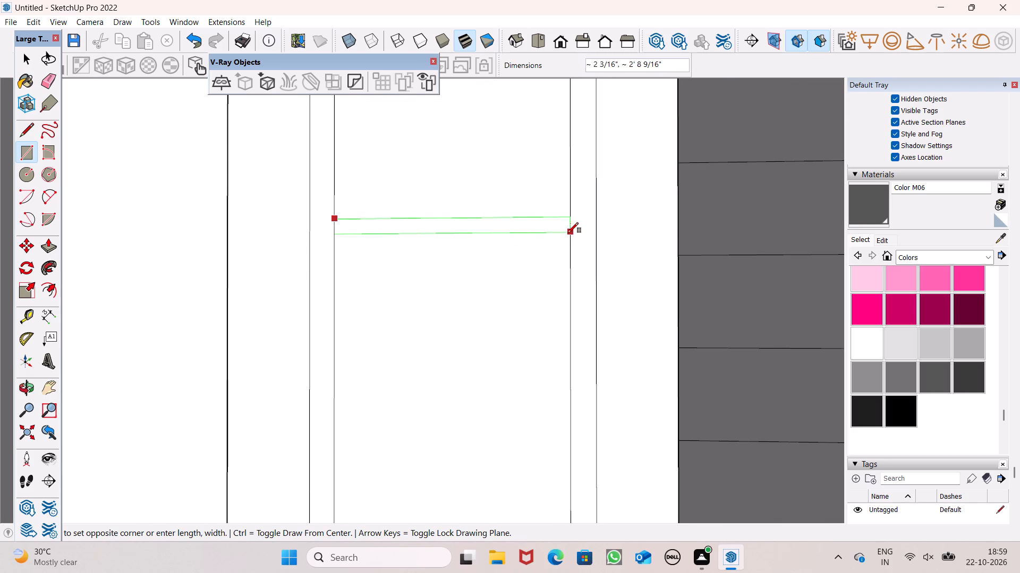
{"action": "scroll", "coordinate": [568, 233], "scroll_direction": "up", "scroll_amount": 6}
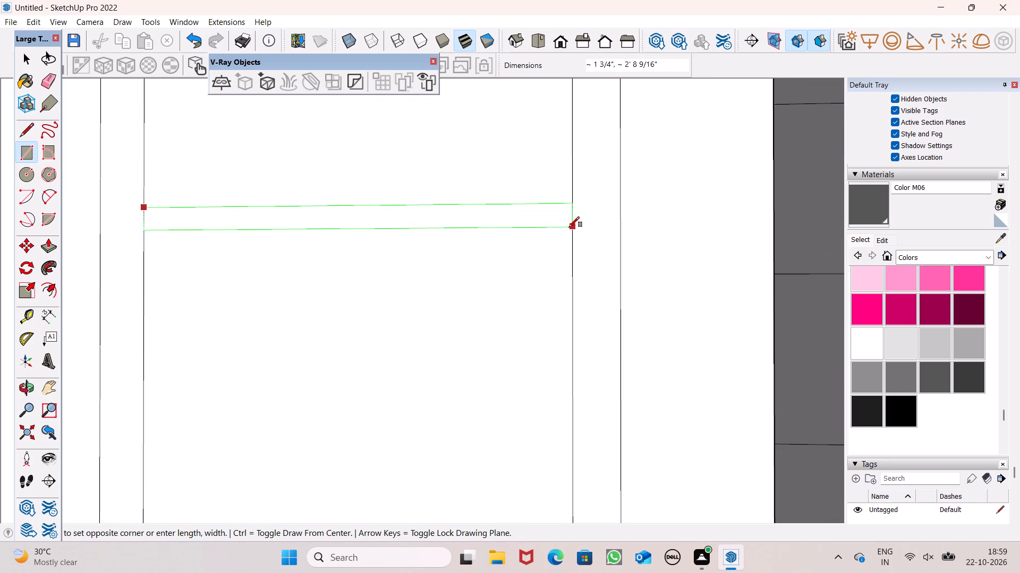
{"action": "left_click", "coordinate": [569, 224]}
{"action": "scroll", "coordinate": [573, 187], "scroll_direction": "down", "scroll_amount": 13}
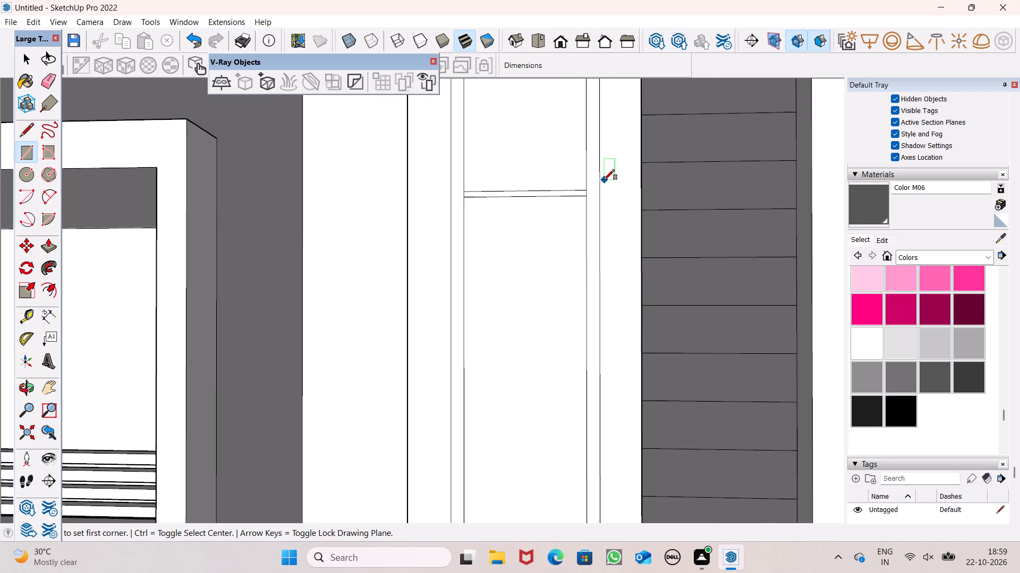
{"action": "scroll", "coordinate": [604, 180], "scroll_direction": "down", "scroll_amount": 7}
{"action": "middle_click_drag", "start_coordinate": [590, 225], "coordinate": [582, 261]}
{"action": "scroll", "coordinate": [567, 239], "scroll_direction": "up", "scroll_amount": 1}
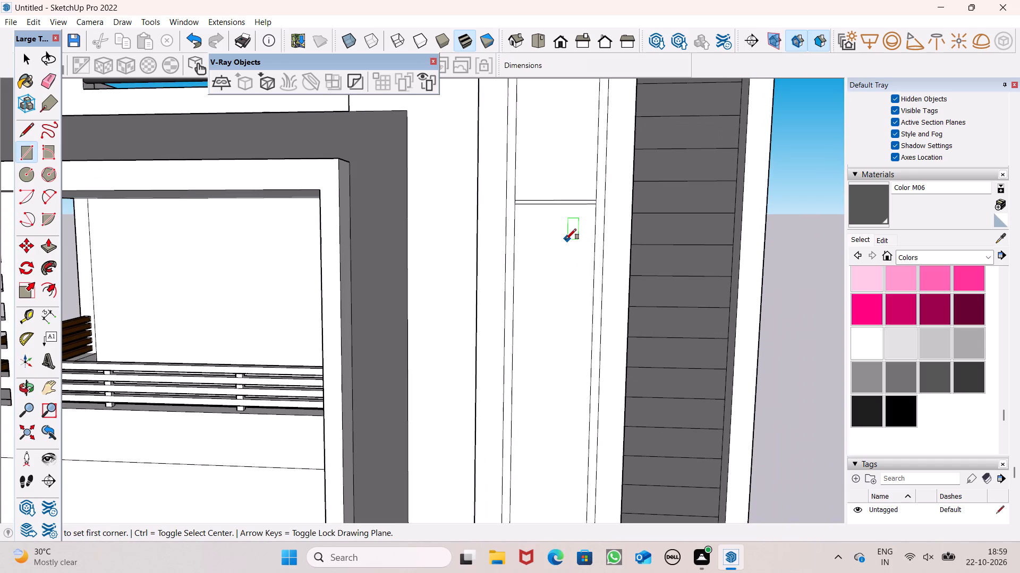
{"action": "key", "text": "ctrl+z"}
Draw a horizontal rectangle about 4 1/4" high across the full width of the frame's inner opening, in its upper part.
{"action": "scroll", "coordinate": [522, 255], "scroll_direction": "down", "scroll_amount": 4}
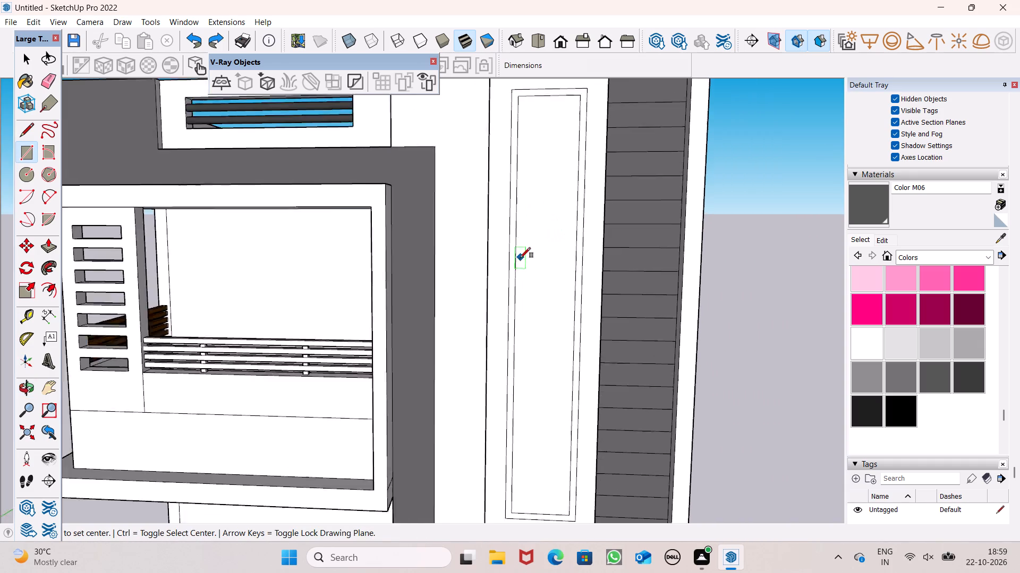
{"action": "scroll", "coordinate": [548, 202], "scroll_direction": "up", "scroll_amount": 2}
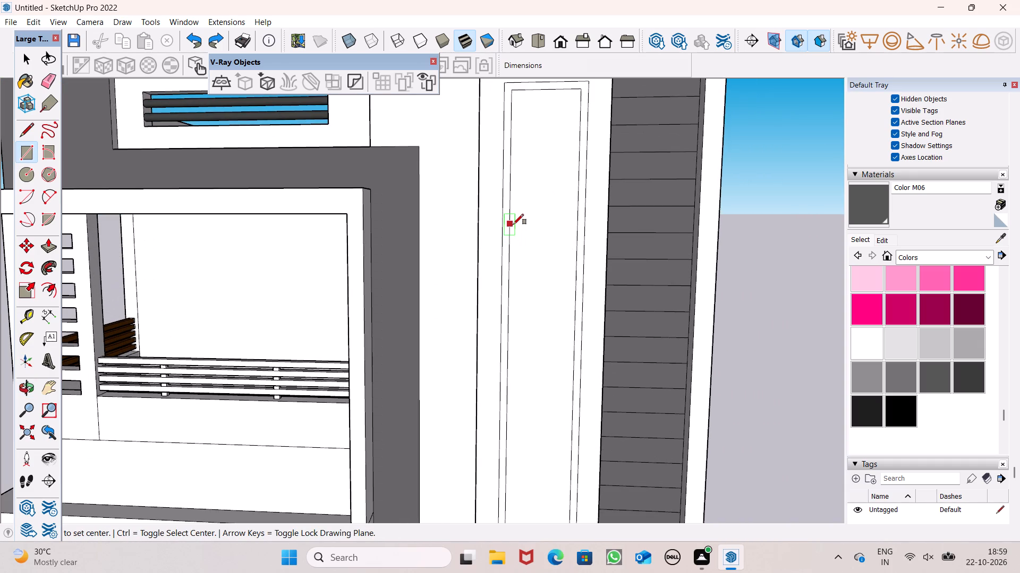
{"action": "left_click", "coordinate": [513, 237]}
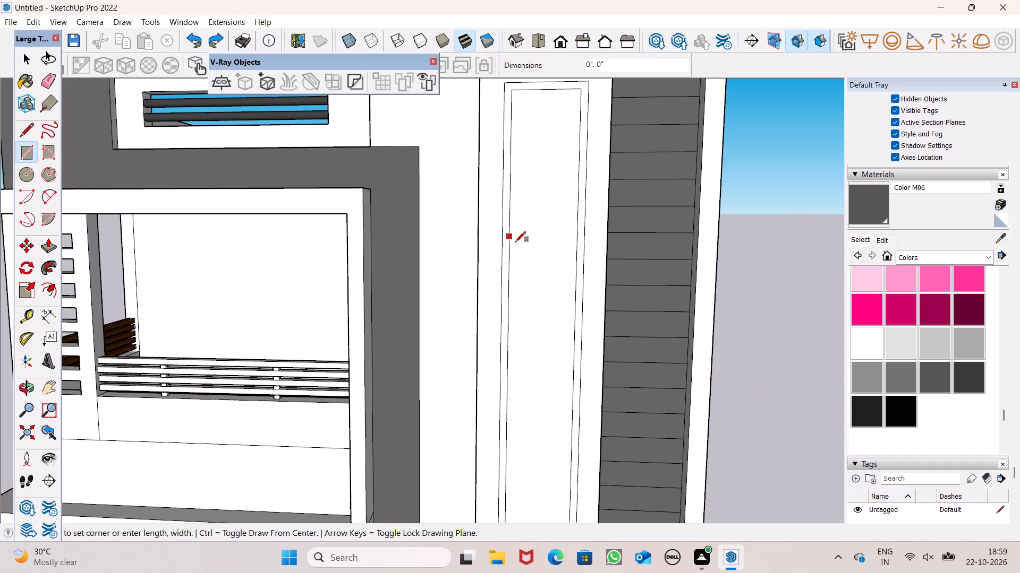
{"action": "key", "text": "space"}
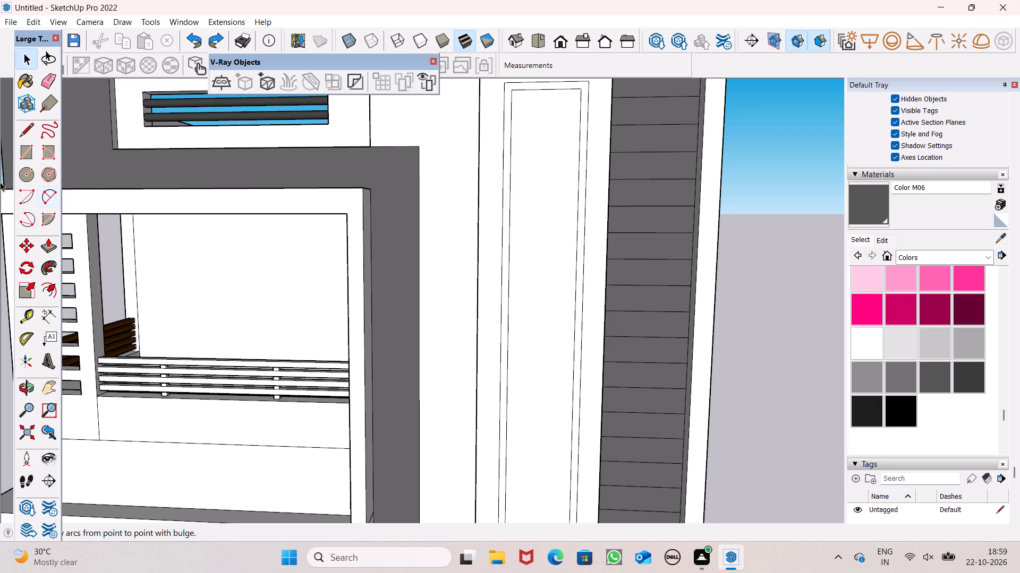
{"action": "left_click", "coordinate": [33, 155]}
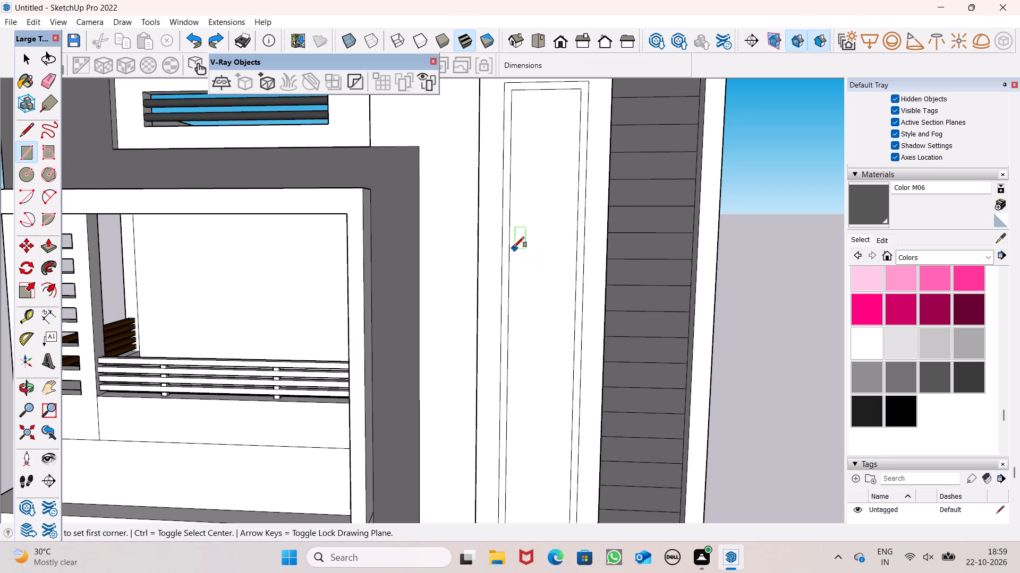
{"action": "left_click", "coordinate": [509, 245]}
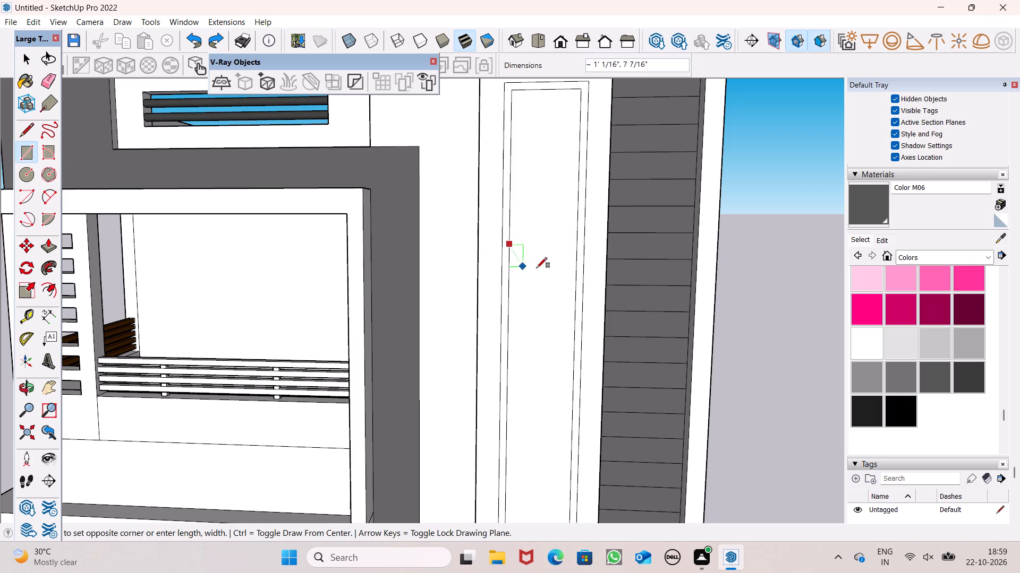
{"action": "left_click", "coordinate": [578, 254]}
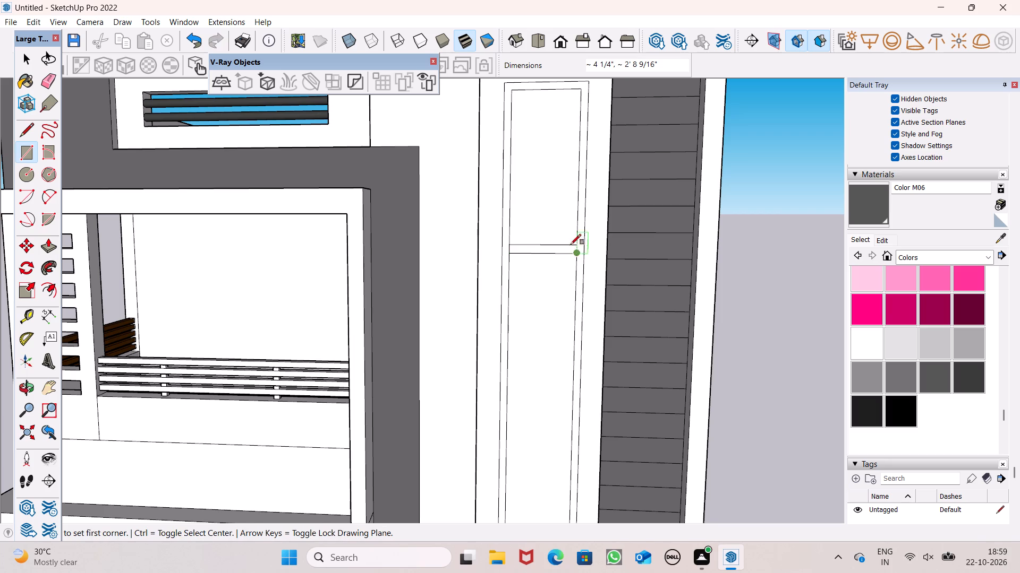
Move the horizontal bar up about 10 3/4" within the tall window frame on the raised panel.
{"action": "scroll", "coordinate": [563, 215], "scroll_direction": "down", "scroll_amount": 4}
{"action": "key", "text": "space"}
{"action": "double_click", "coordinate": [555, 239]}
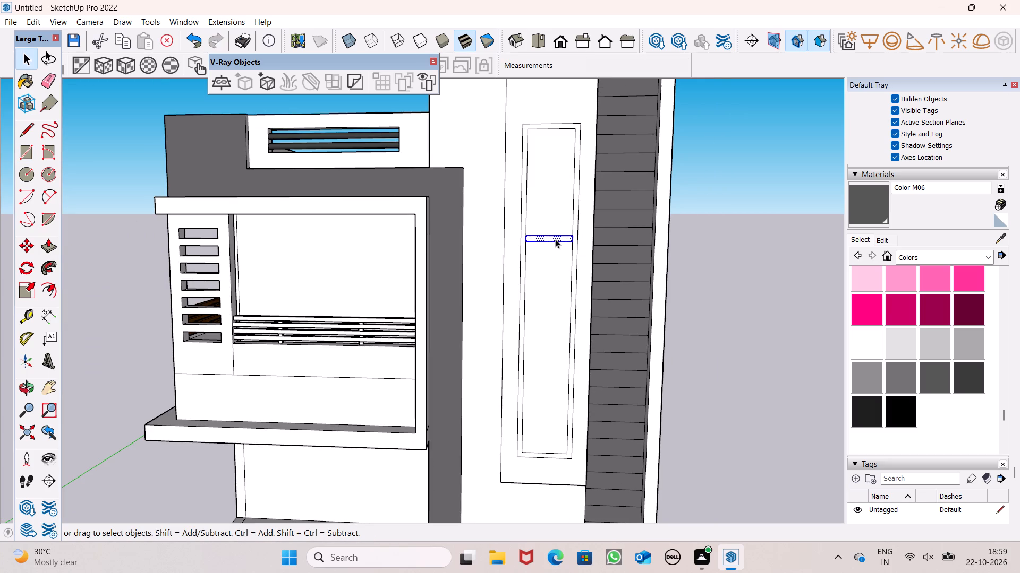
{"action": "key", "text": "m"}
{"action": "key", "text": "Return"}
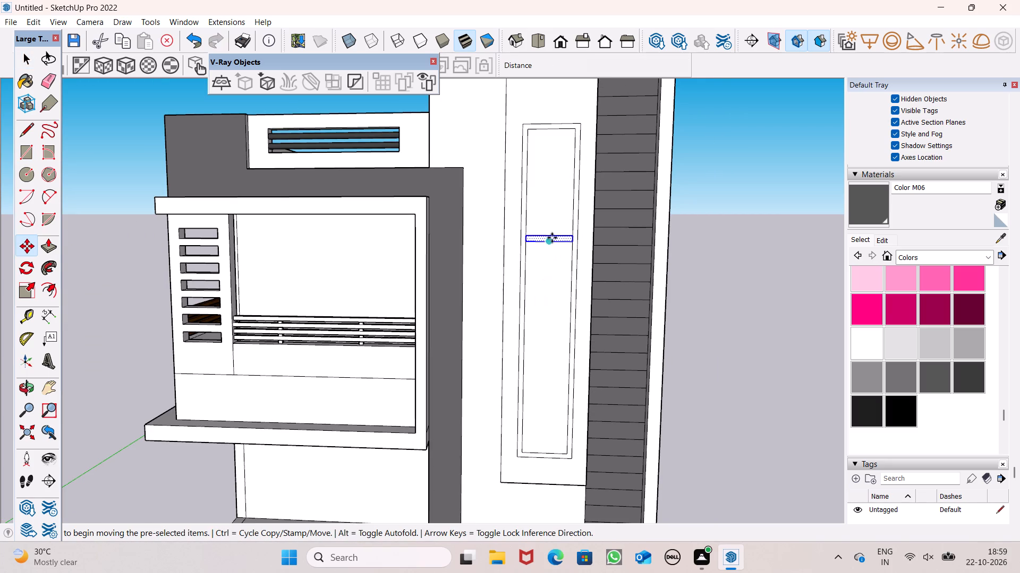
{"action": "left_click_drag", "start_coordinate": [551, 237], "coordinate": [554, 220]}
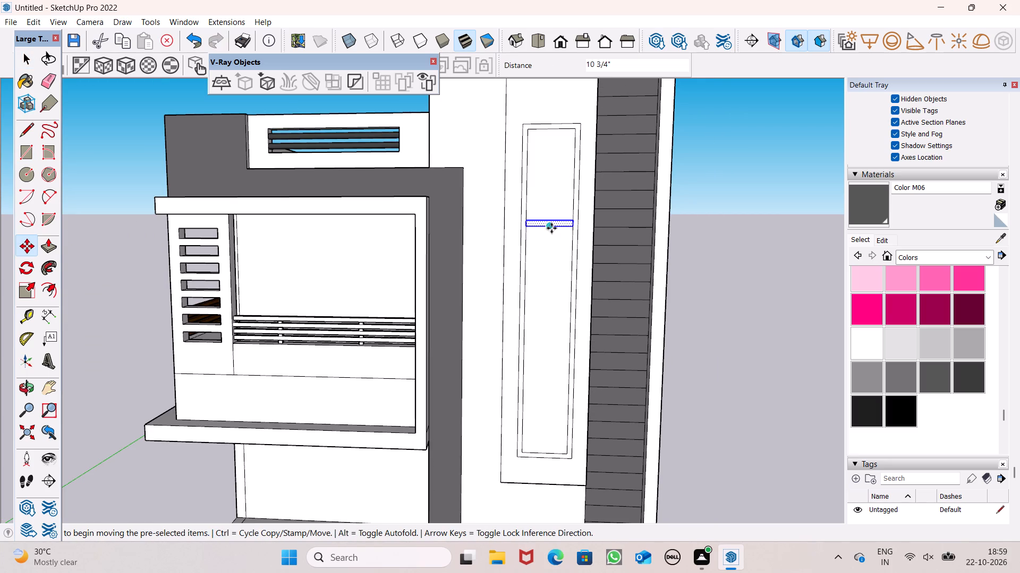
Copy the horizontal bar straight down about 7' 6 13/16" to form a second thick bar in the window frame.
{"action": "left_click_drag", "start_coordinate": [551, 229], "coordinate": [542, 338], "text": "ctrl"}
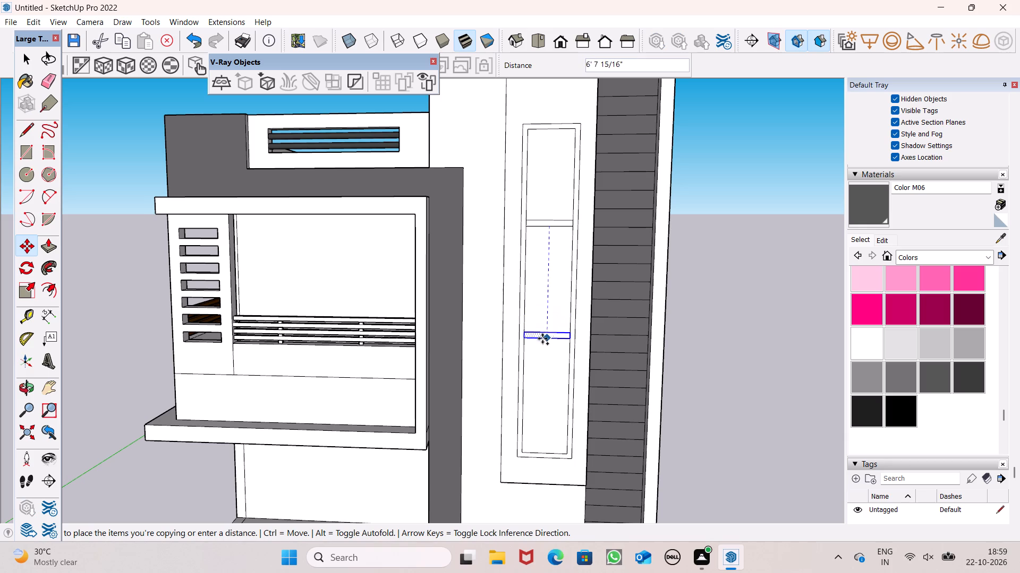
{"action": "left_click_drag", "start_coordinate": [542, 338], "coordinate": [541, 353], "text": "ctrl"}
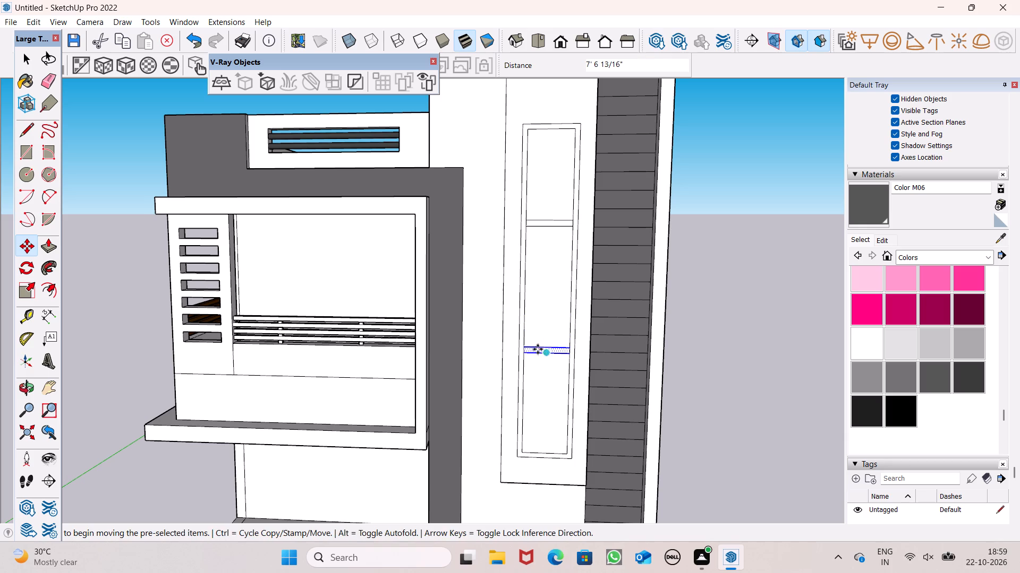
{"action": "key", "text": "space"}
{"action": "left_click", "coordinate": [805, 384]}
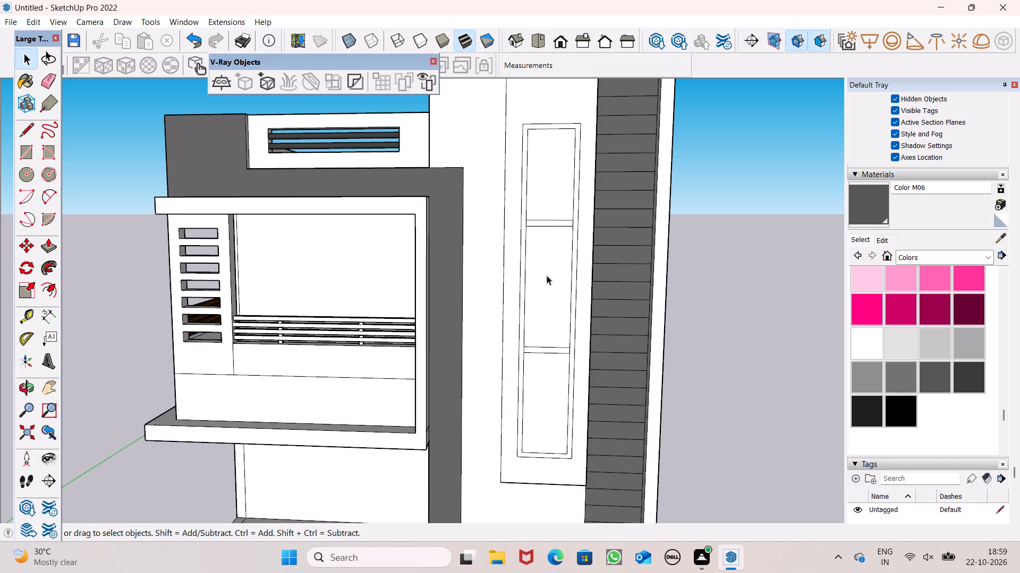
Draw a thin horizontal rectangle about 1 7/16" high across the frame's full inner width, a little below the upper thick bar.
{"action": "left_click", "coordinate": [20, 151]}
{"action": "scroll", "coordinate": [604, 239], "scroll_direction": "up", "scroll_amount": 4}
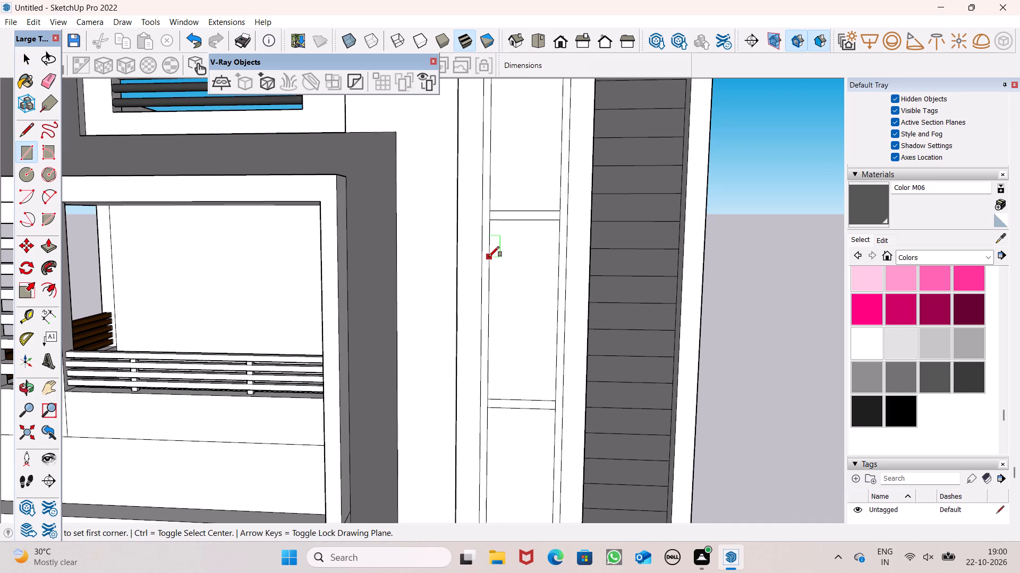
{"action": "left_click", "coordinate": [489, 257]}
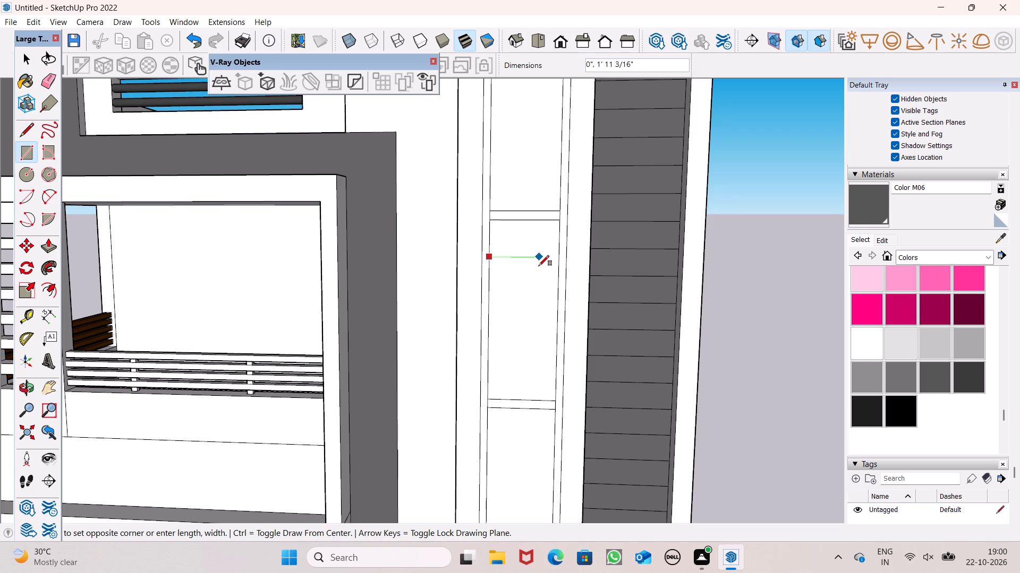
{"action": "middle_click_drag", "start_coordinate": [540, 280], "coordinate": [605, 295]}
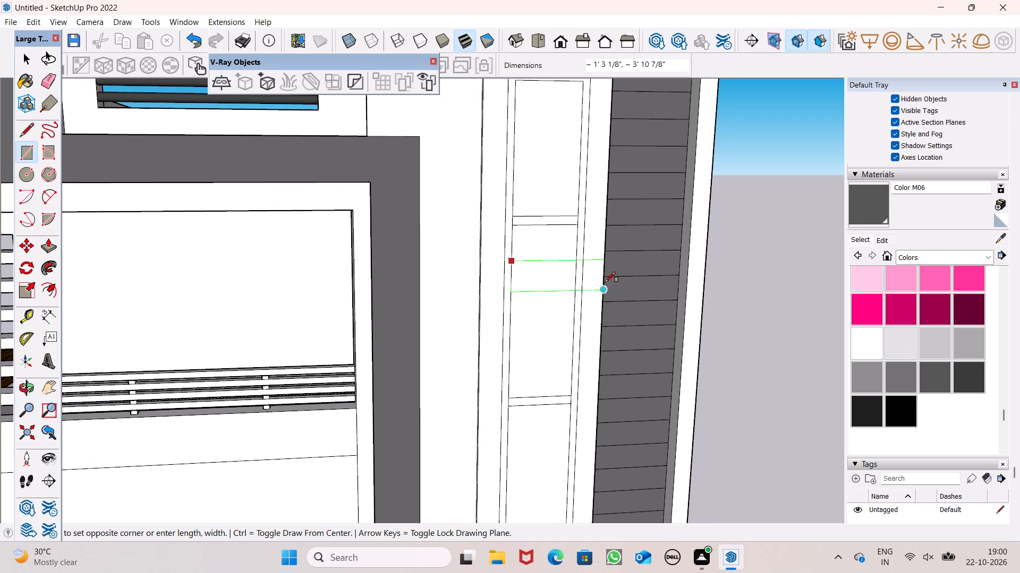
{"action": "scroll", "coordinate": [580, 276], "scroll_direction": "up", "scroll_amount": 11}
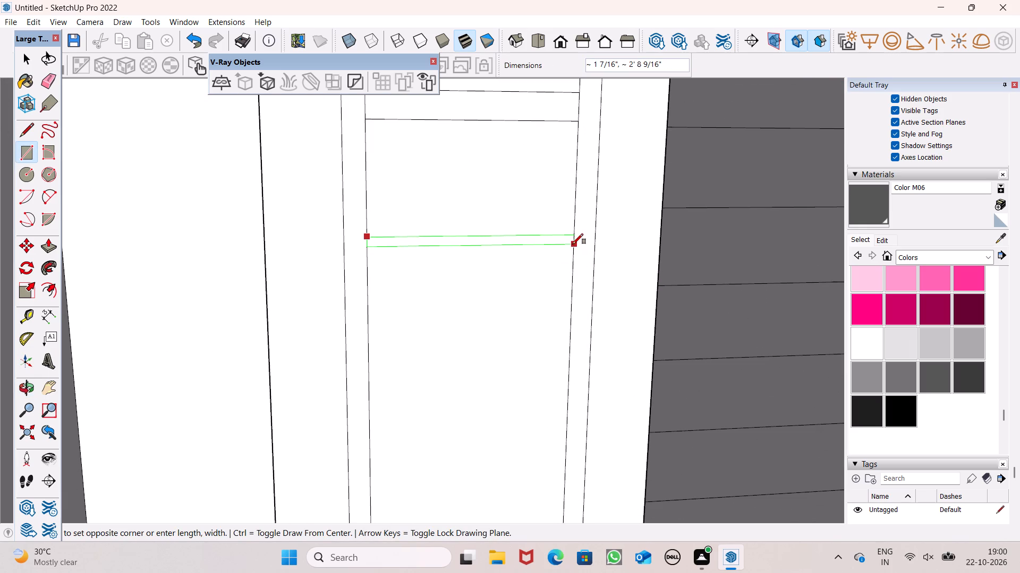
{"action": "left_click", "coordinate": [573, 244]}
{"action": "scroll", "coordinate": [555, 231], "scroll_direction": "down", "scroll_amount": 6}
{"action": "scroll", "coordinate": [509, 241], "scroll_direction": "down", "scroll_amount": 5}
{"action": "key", "text": "space"}
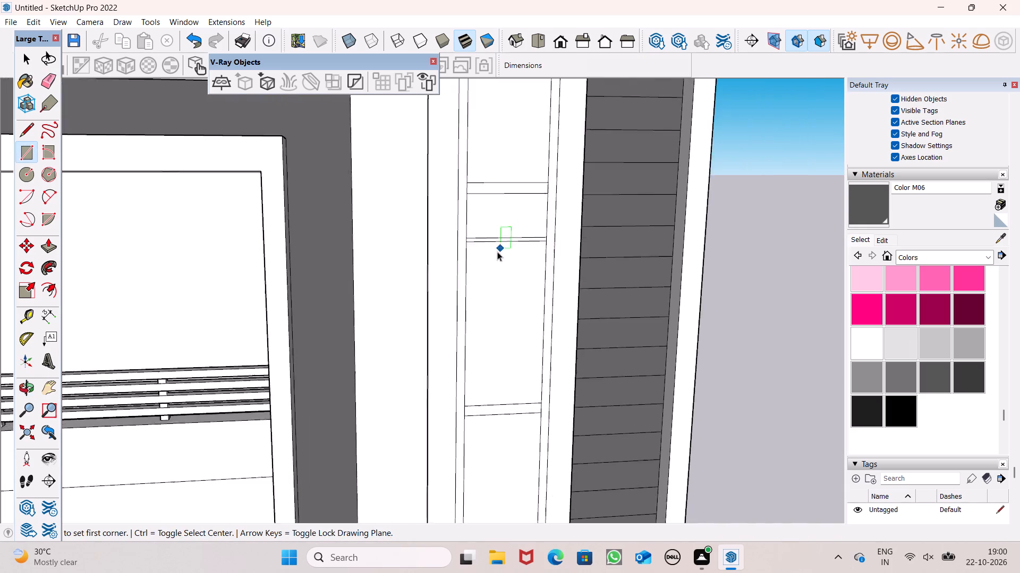
Copy the thin horizontal bar straight down about 1' 11 13/16" between the two thick bars.
{"action": "middle_click_drag", "start_coordinate": [526, 291], "coordinate": [503, 308]}
{"action": "scroll", "coordinate": [501, 256], "scroll_direction": "down", "scroll_amount": 1}
{"action": "scroll", "coordinate": [498, 264], "scroll_direction": "up", "scroll_amount": 5}
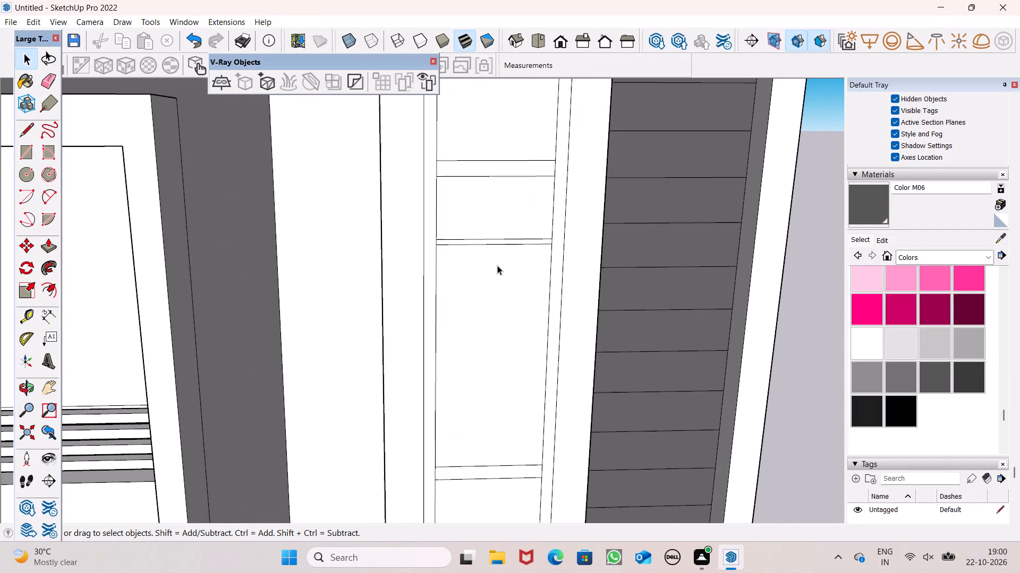
{"action": "scroll", "coordinate": [486, 275], "scroll_direction": "up", "scroll_amount": 7}
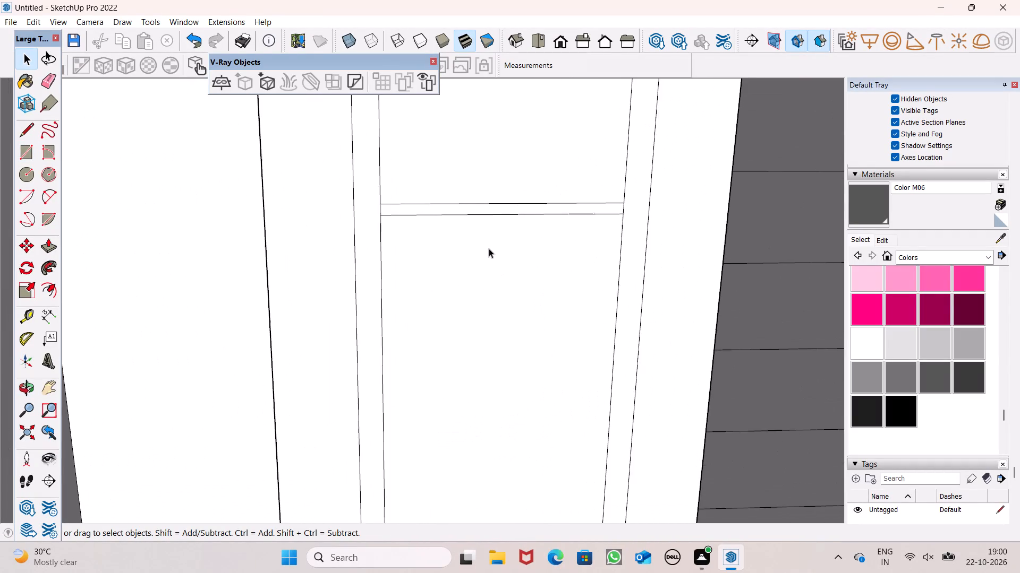
{"action": "scroll", "coordinate": [489, 248], "scroll_direction": "up", "scroll_amount": 1}
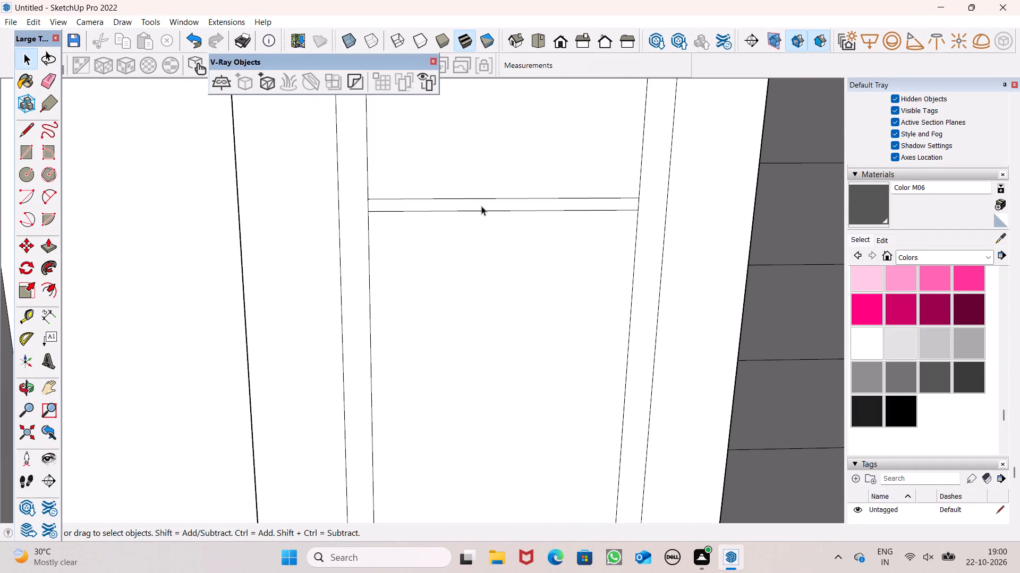
{"action": "double_click", "coordinate": [474, 206]}
{"action": "scroll", "coordinate": [473, 198], "scroll_direction": "down", "scroll_amount": 6}
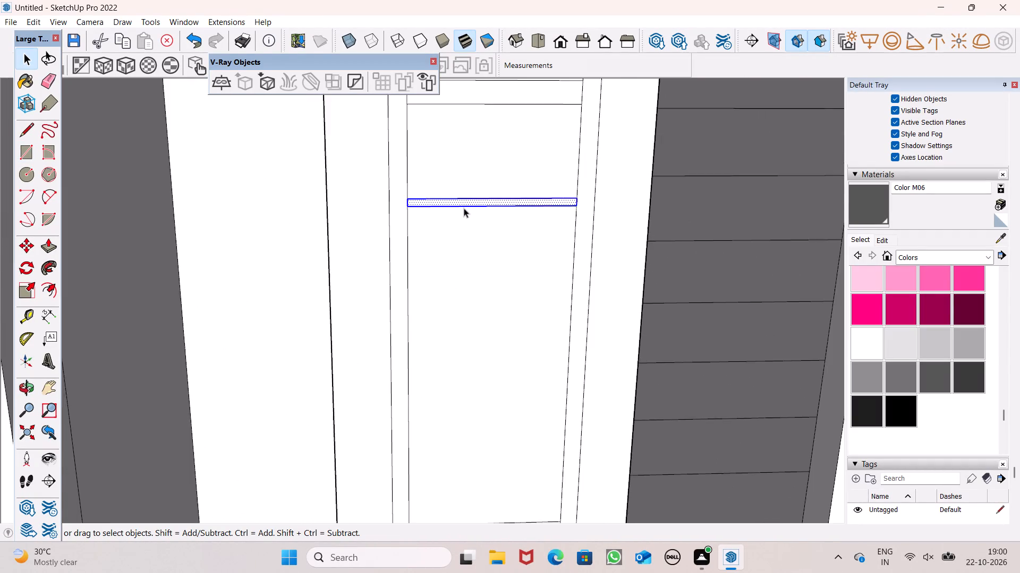
{"action": "scroll", "coordinate": [463, 210], "scroll_direction": "down", "scroll_amount": 5}
{"action": "key", "text": "m"}
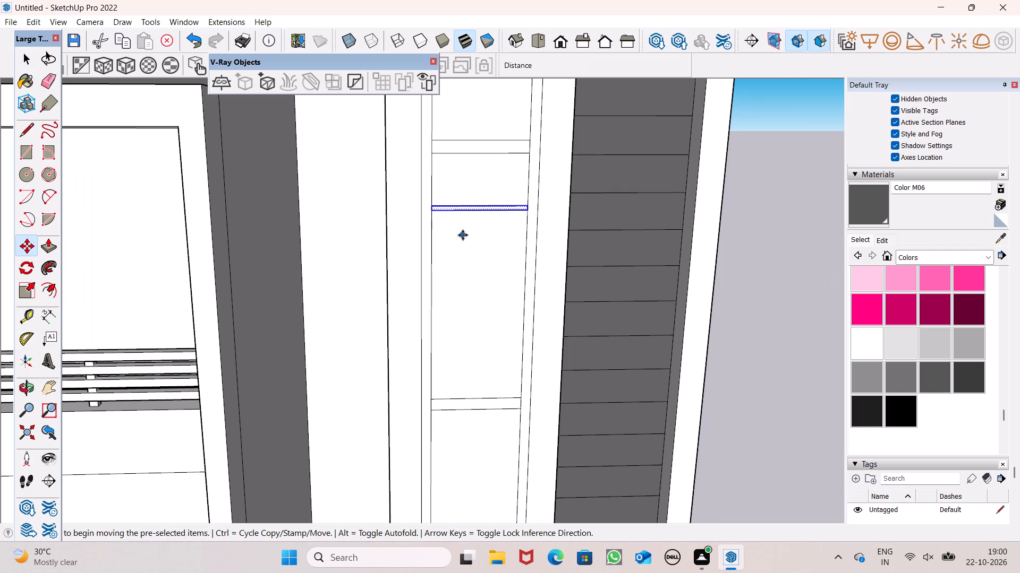
{"action": "key", "text": "Return"}
{"action": "left_click_drag", "start_coordinate": [480, 211], "coordinate": [478, 264], "text": "ctrl"}
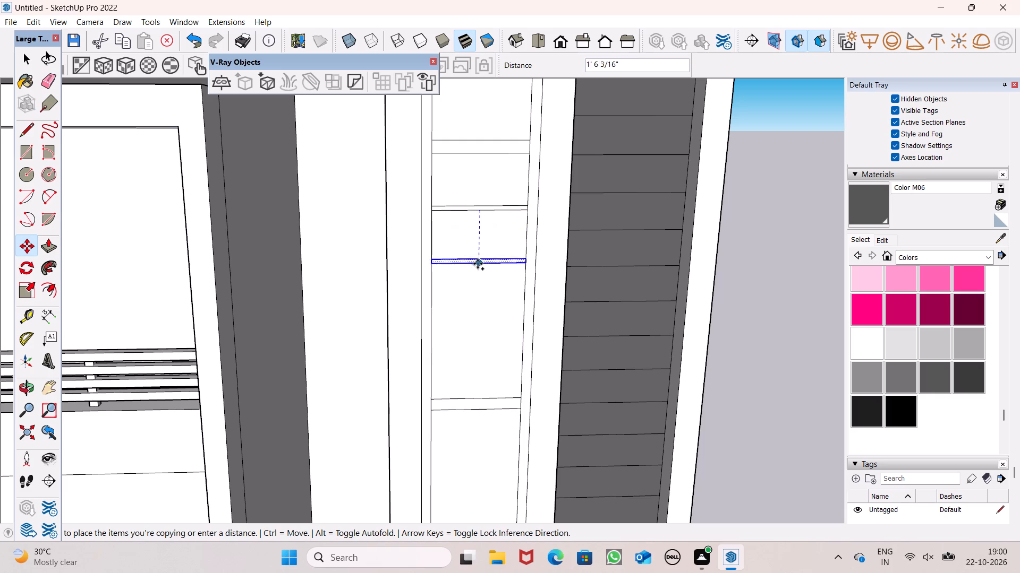
{"action": "left_click_drag", "start_coordinate": [478, 264], "coordinate": [479, 279], "text": "ctrl"}
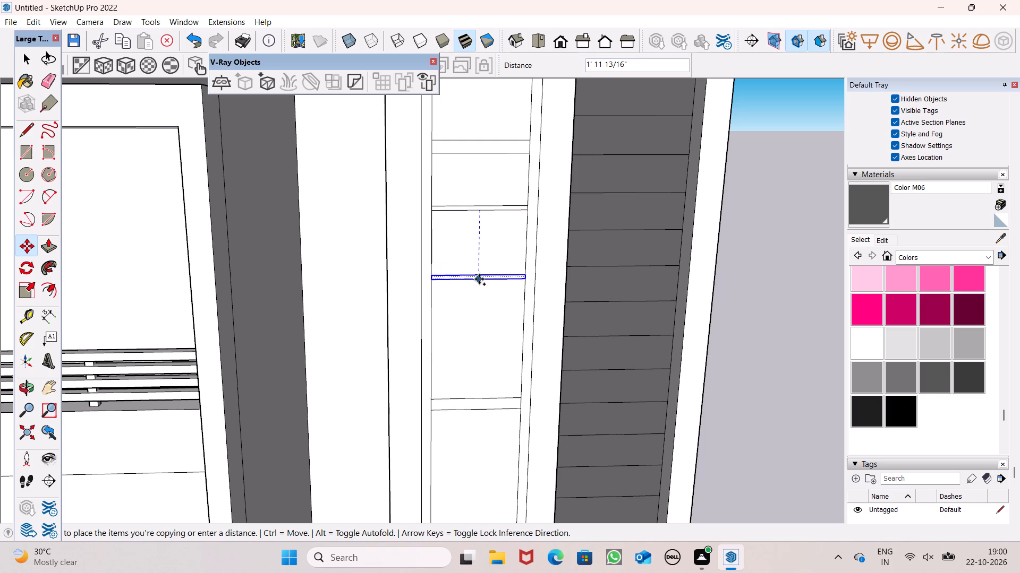
{"action": "left_click_drag", "start_coordinate": [479, 279], "coordinate": [479, 279], "text": "ctrl"}
Copy the second thin bar straight down about 1' 9 15/16" to form a third thin bar above the lower thick bar.
{"action": "left_click_drag", "start_coordinate": [480, 279], "coordinate": [479, 316], "text": "ctrl"}
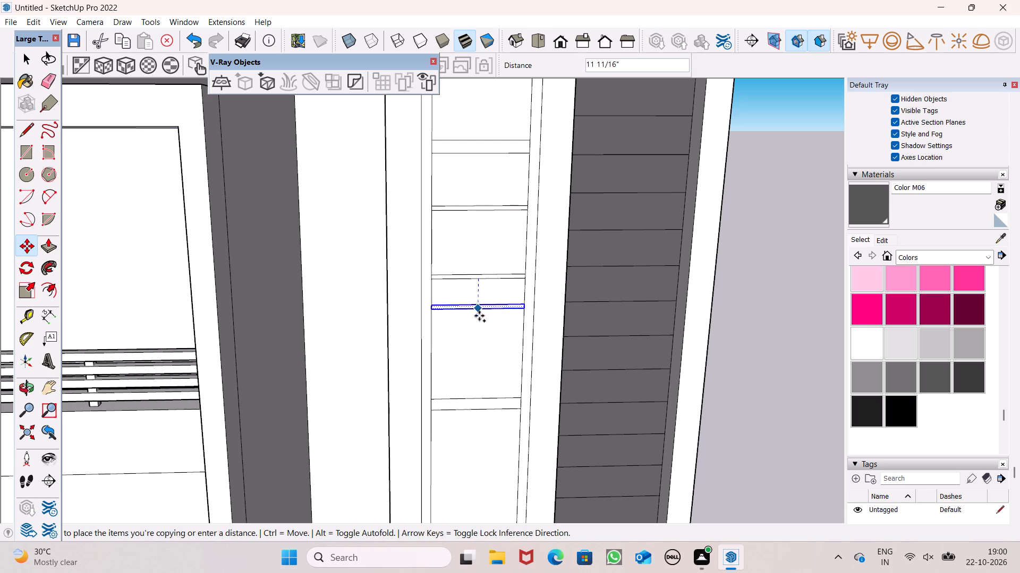
{"action": "left_click_drag", "start_coordinate": [479, 316], "coordinate": [479, 340], "text": "ctrl"}
{"action": "key", "text": "space"}
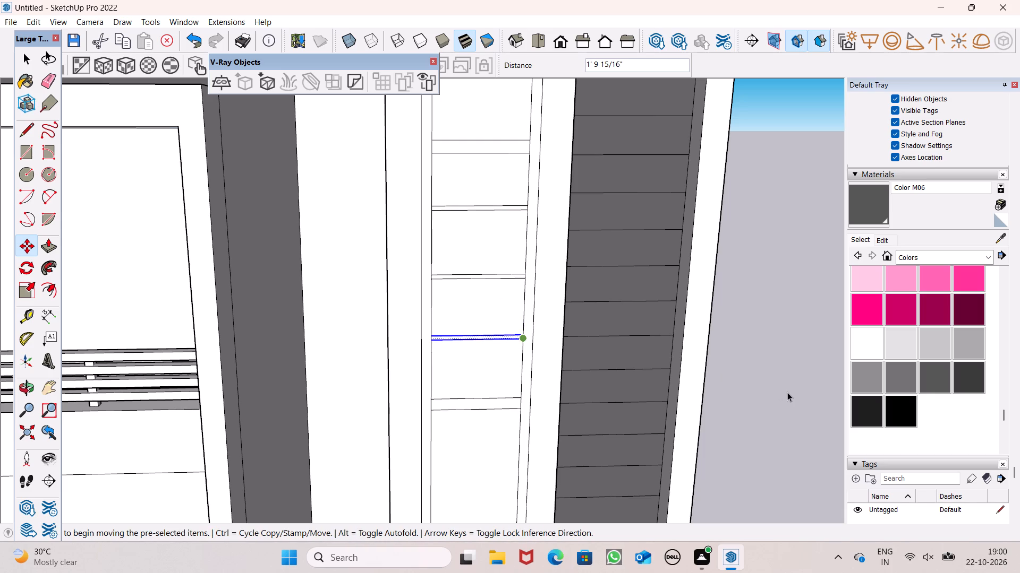
{"action": "left_click", "coordinate": [786, 392]}
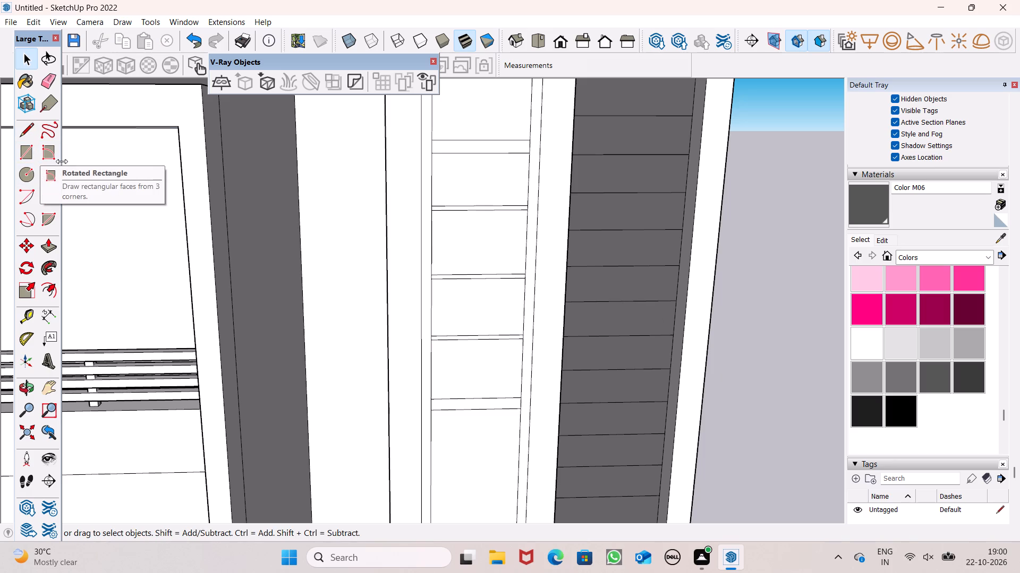
Draw a thin vertical rectangle about 7/16" wide and 7' 2 9/16" high near mid-width, spanning between the two thick bars.
{"action": "left_click", "coordinate": [30, 161]}
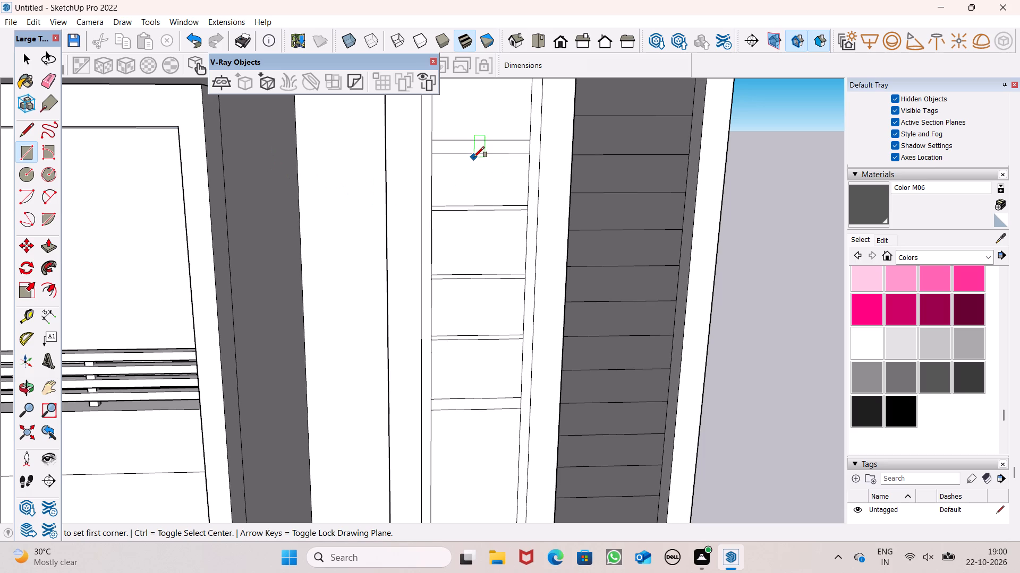
{"action": "scroll", "coordinate": [477, 157], "scroll_direction": "up", "scroll_amount": 2}
{"action": "middle_click_drag", "start_coordinate": [479, 172], "coordinate": [403, 169]}
{"action": "scroll", "coordinate": [445, 160], "scroll_direction": "down", "scroll_amount": 1}
{"action": "middle_click_drag", "start_coordinate": [452, 187], "coordinate": [463, 162]}
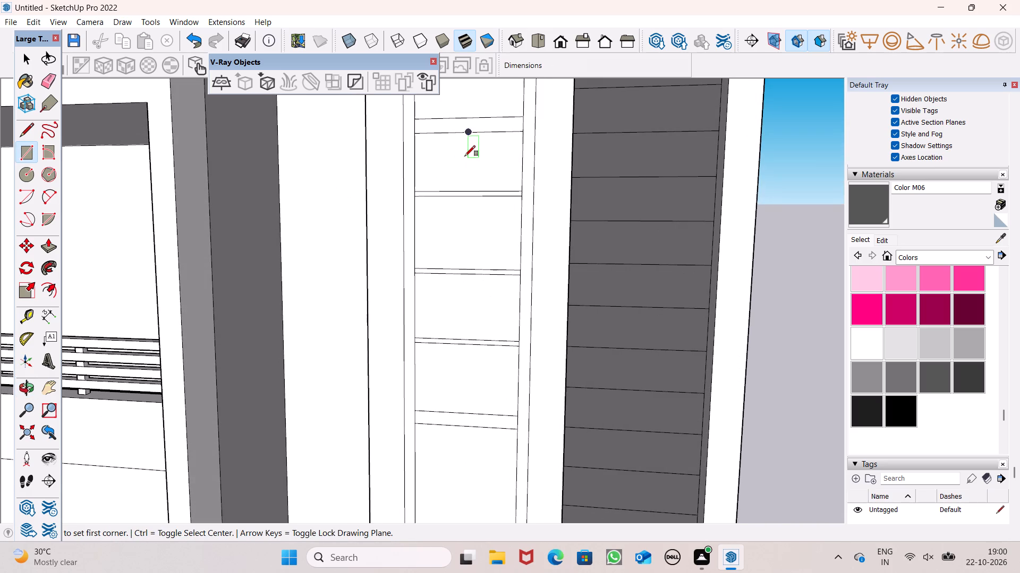
{"action": "scroll", "coordinate": [464, 152], "scroll_direction": "down", "scroll_amount": 3}
{"action": "middle_click_drag", "start_coordinate": [492, 201], "coordinate": [503, 180]}
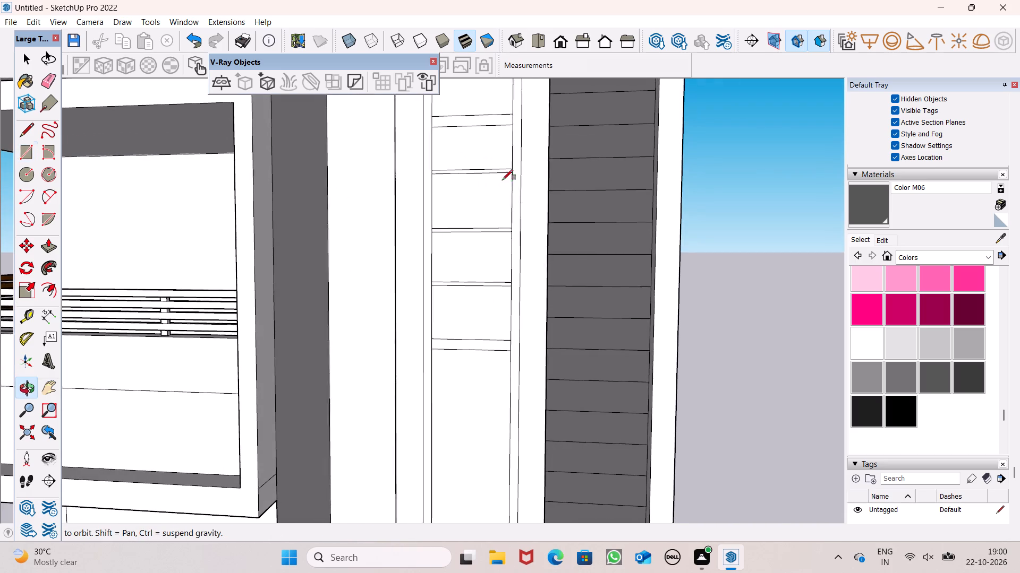
{"action": "middle_click_drag", "start_coordinate": [503, 180], "coordinate": [501, 181]}
{"action": "scroll", "coordinate": [504, 113], "scroll_direction": "up", "scroll_amount": 6}
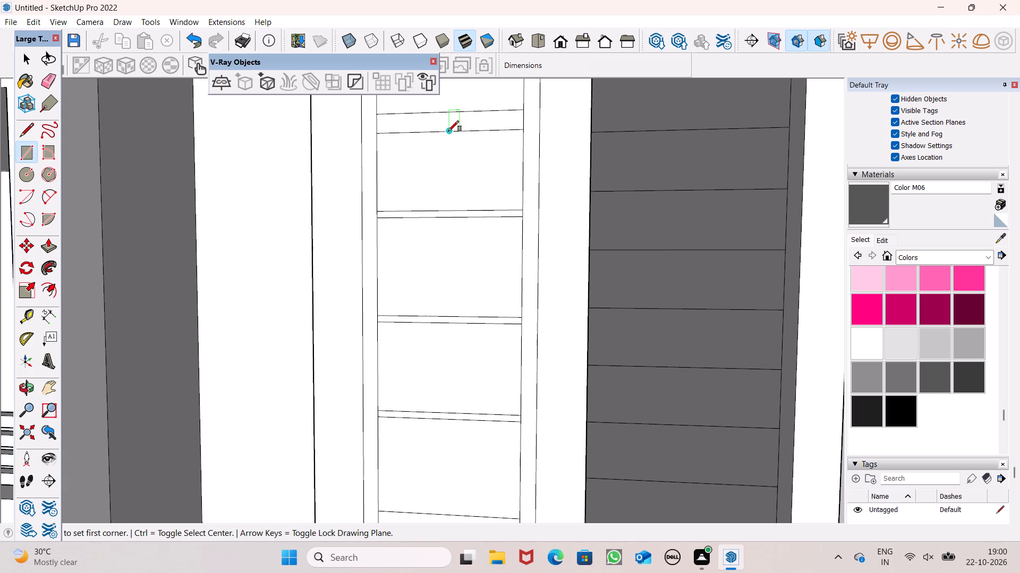
{"action": "left_click", "coordinate": [438, 131]}
{"action": "scroll", "coordinate": [457, 146], "scroll_direction": "down", "scroll_amount": 3}
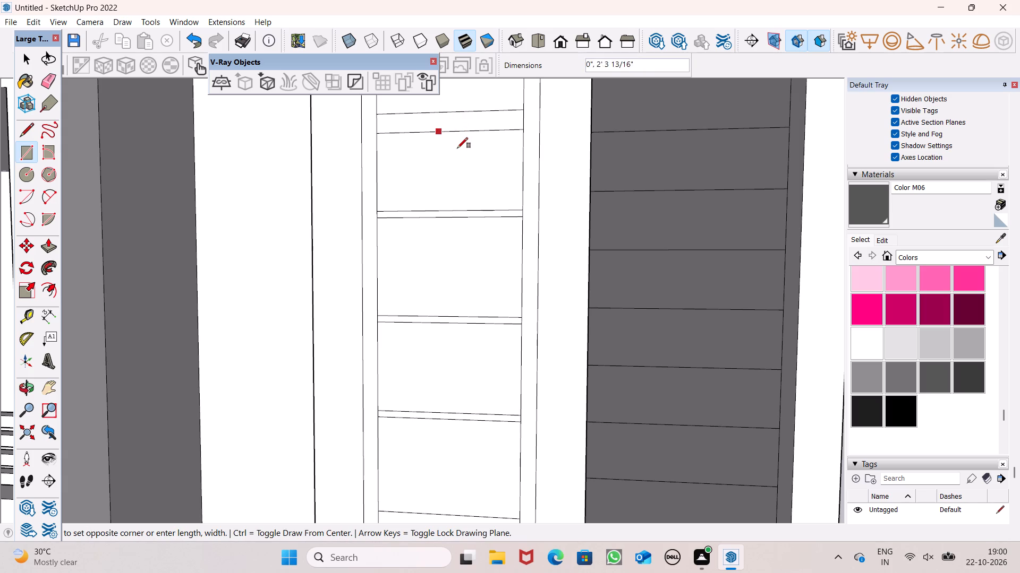
{"action": "scroll", "coordinate": [457, 148], "scroll_direction": "down", "scroll_amount": 7}
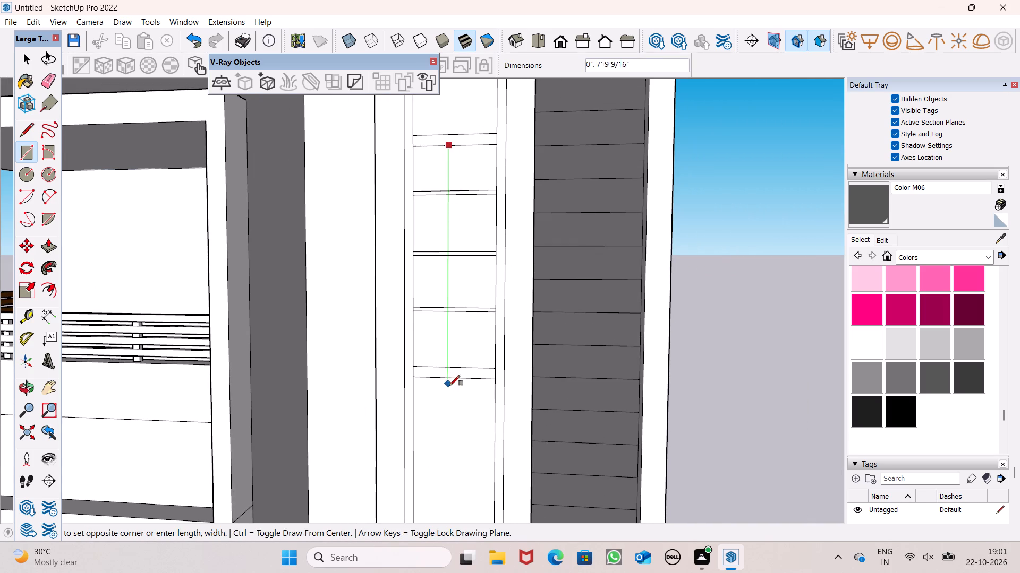
{"action": "middle_click_drag", "start_coordinate": [449, 392], "coordinate": [448, 416]}
{"action": "middle_click_drag", "start_coordinate": [457, 404], "coordinate": [471, 429]}
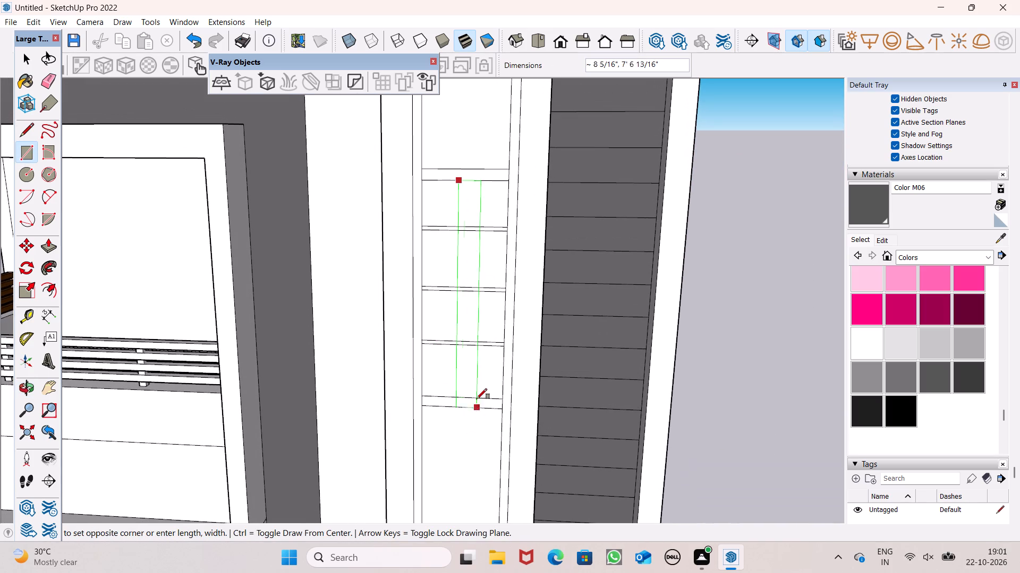
{"action": "scroll", "coordinate": [475, 396], "scroll_direction": "up", "scroll_amount": 5}
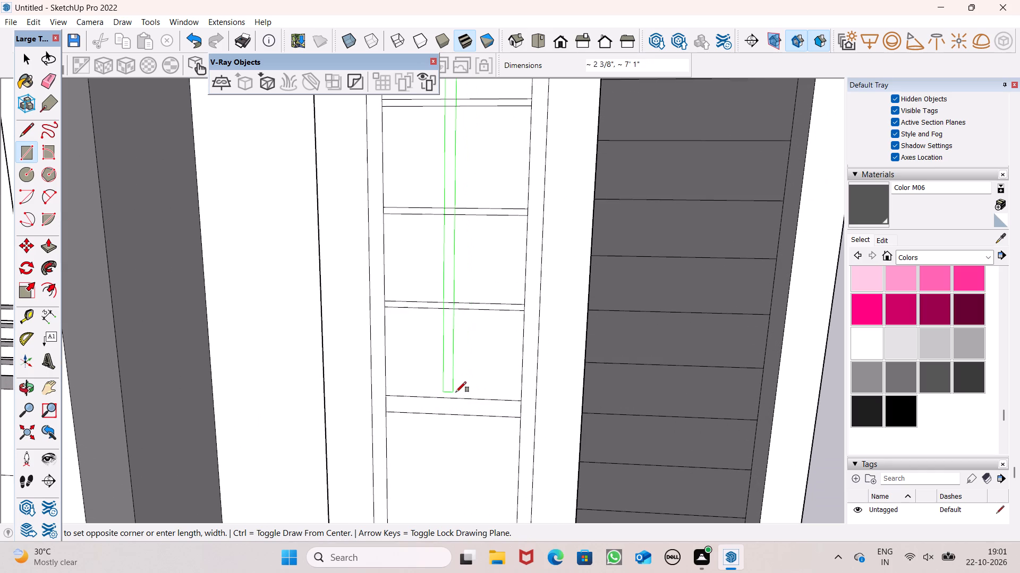
{"action": "scroll", "coordinate": [446, 402], "scroll_direction": "up", "scroll_amount": 4}
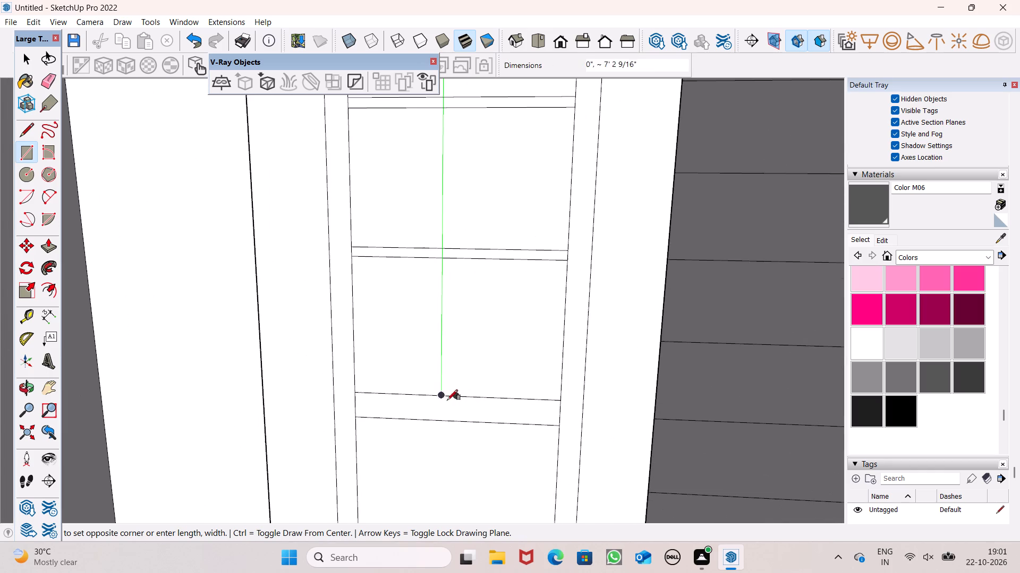
{"action": "scroll", "coordinate": [447, 402], "scroll_direction": "up", "scroll_amount": 7}
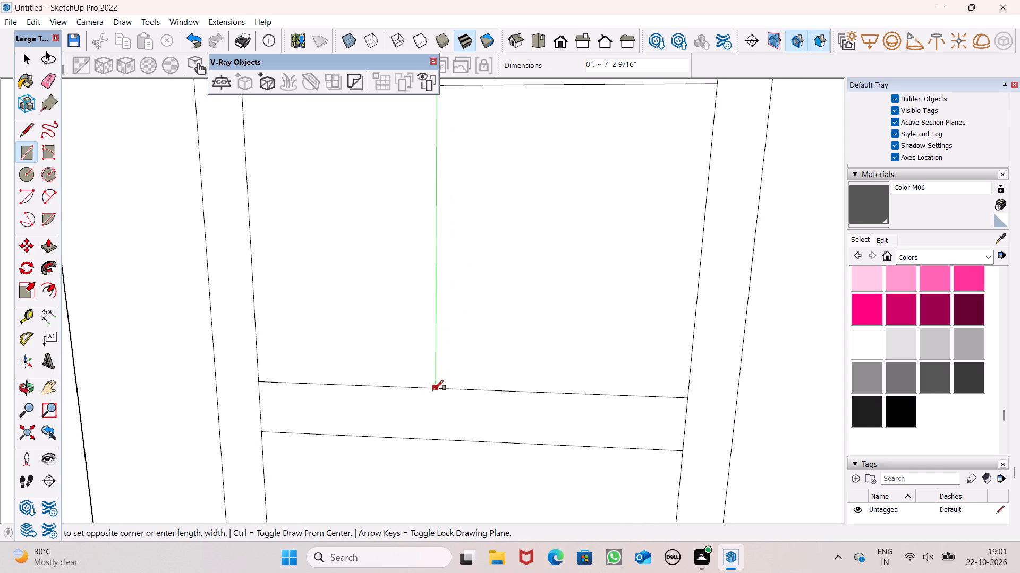
{"action": "scroll", "coordinate": [432, 392], "scroll_direction": "up", "scroll_amount": 4}
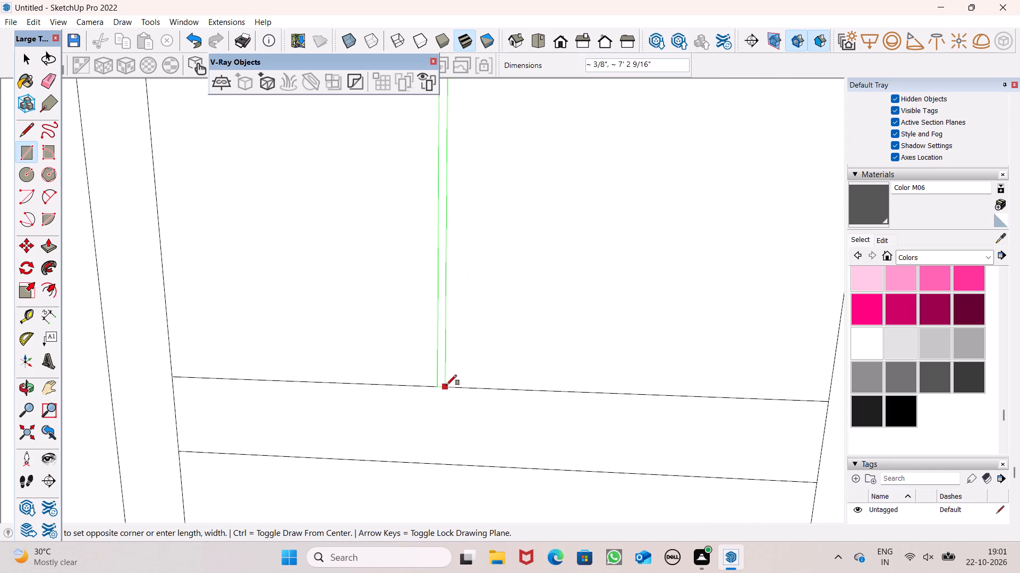
{"action": "left_click", "coordinate": [446, 385]}
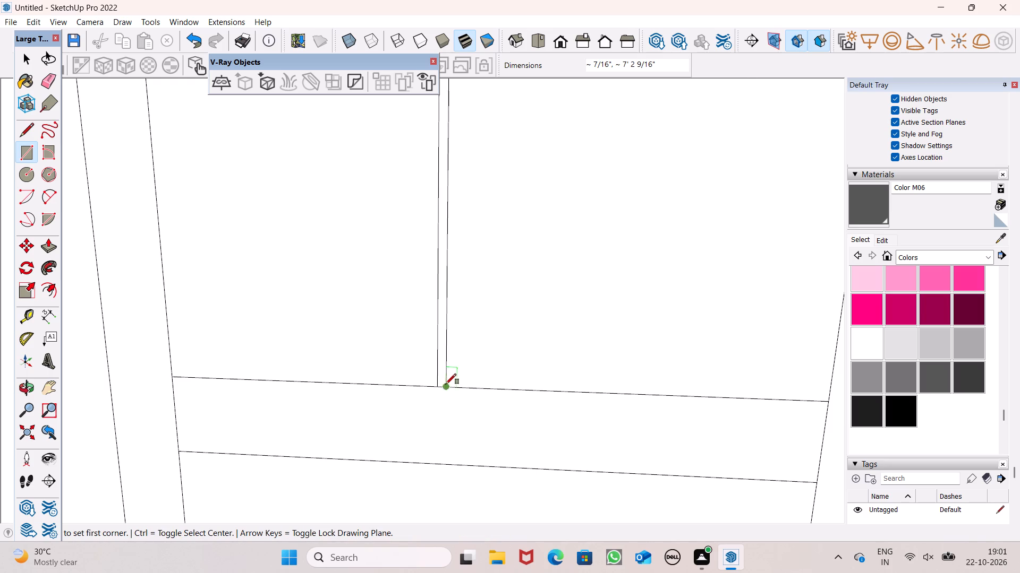
{"action": "scroll", "coordinate": [474, 409], "scroll_direction": "down", "scroll_amount": 19}
{"action": "key", "text": "space"}
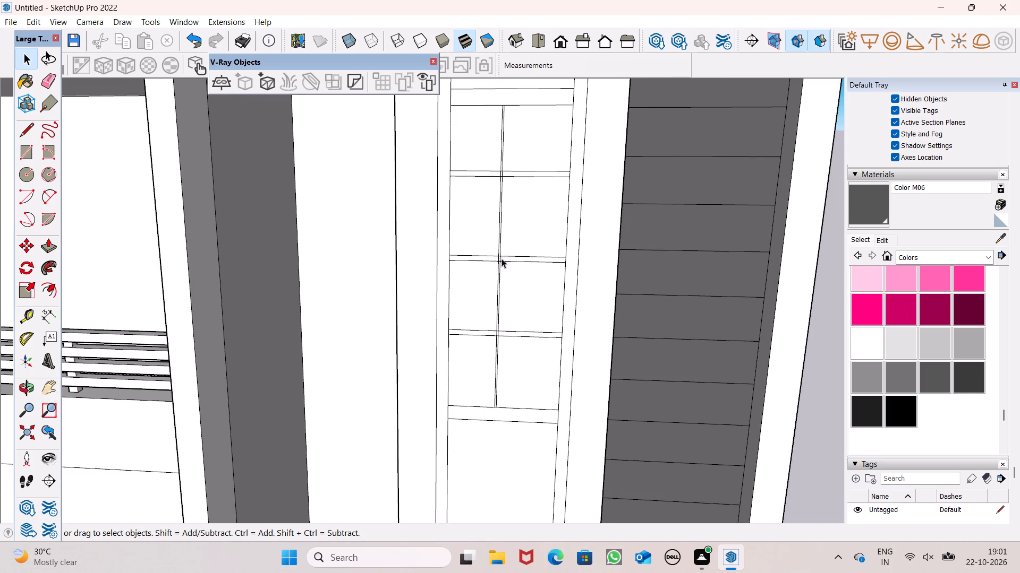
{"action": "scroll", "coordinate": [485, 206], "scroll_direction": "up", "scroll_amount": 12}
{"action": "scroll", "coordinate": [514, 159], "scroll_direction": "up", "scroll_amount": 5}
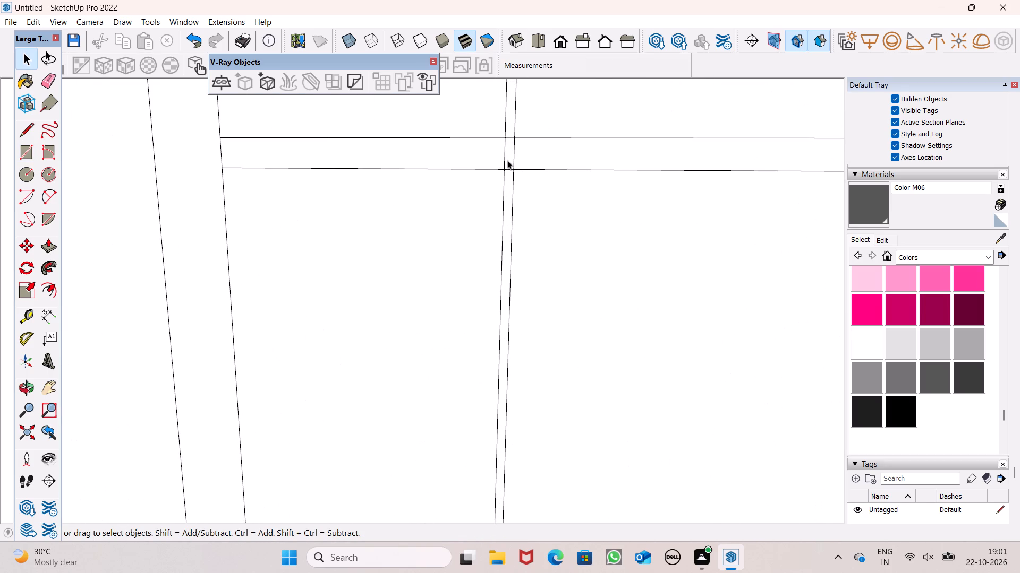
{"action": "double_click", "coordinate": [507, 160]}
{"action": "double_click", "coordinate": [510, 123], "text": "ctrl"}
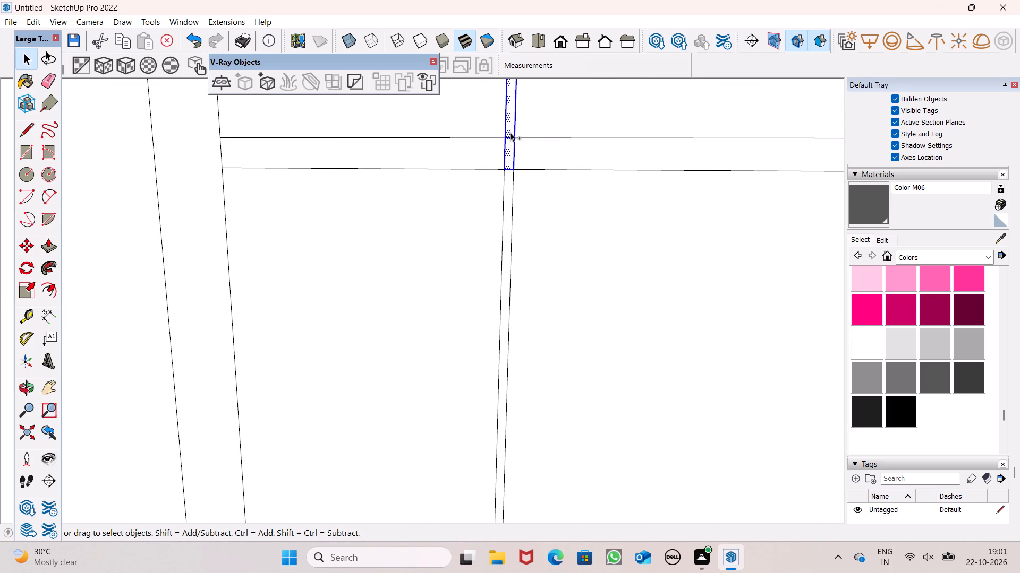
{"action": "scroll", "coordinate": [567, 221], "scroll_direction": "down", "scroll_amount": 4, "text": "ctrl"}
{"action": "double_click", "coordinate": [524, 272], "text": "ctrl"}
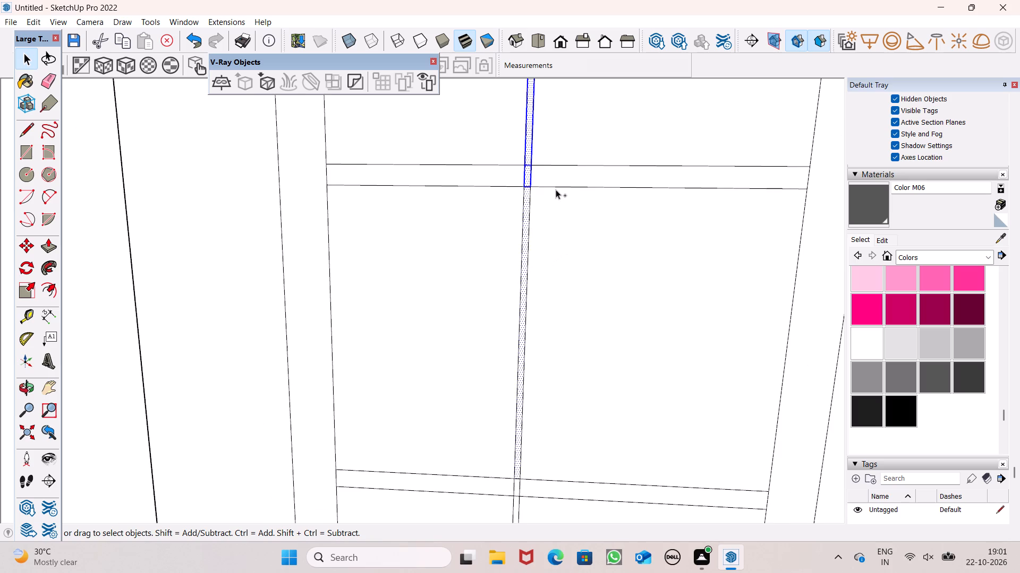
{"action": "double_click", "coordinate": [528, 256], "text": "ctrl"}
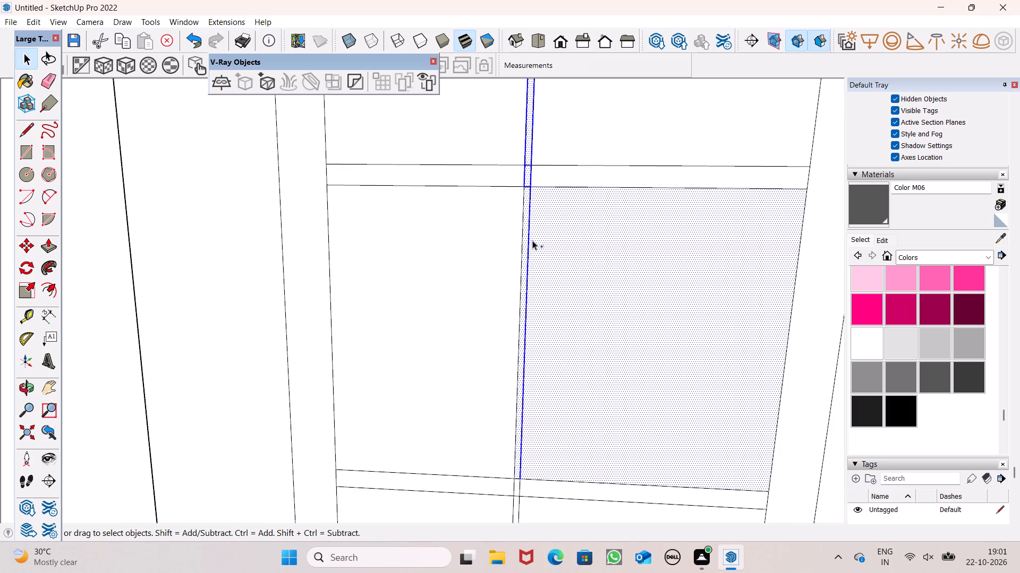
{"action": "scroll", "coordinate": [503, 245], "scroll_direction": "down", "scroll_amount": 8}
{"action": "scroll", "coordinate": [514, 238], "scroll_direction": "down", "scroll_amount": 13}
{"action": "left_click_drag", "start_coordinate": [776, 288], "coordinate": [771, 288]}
Move all segments of the thin vertical bar sideways so the bar sits centred between the window frame's inner sides.
{"action": "scroll", "coordinate": [516, 189], "scroll_direction": "up", "scroll_amount": 12}
{"action": "scroll", "coordinate": [505, 251], "scroll_direction": "up", "scroll_amount": 4}
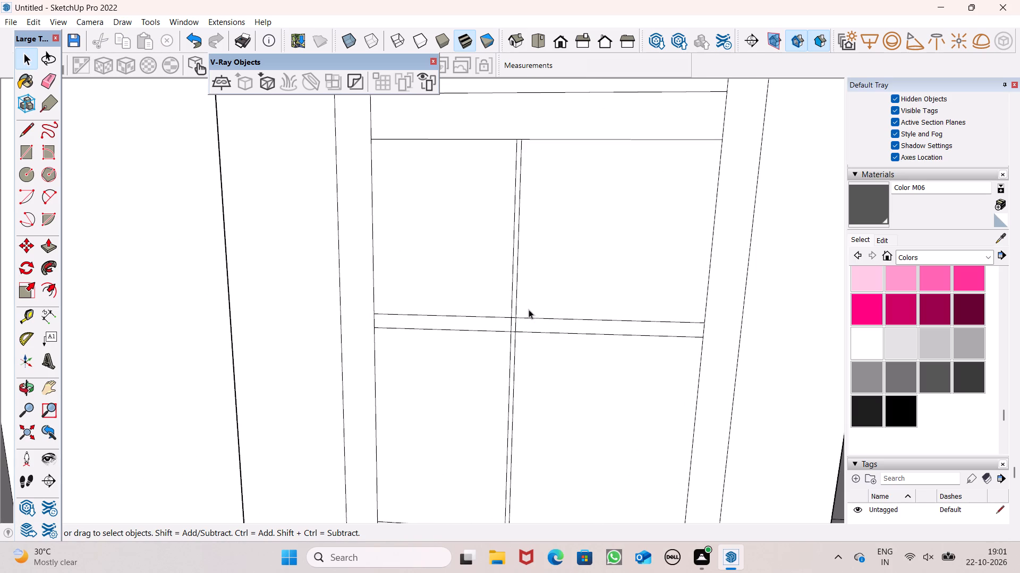
{"action": "scroll", "coordinate": [512, 309], "scroll_direction": "up", "scroll_amount": 6}
{"action": "double_click", "coordinate": [515, 307]}
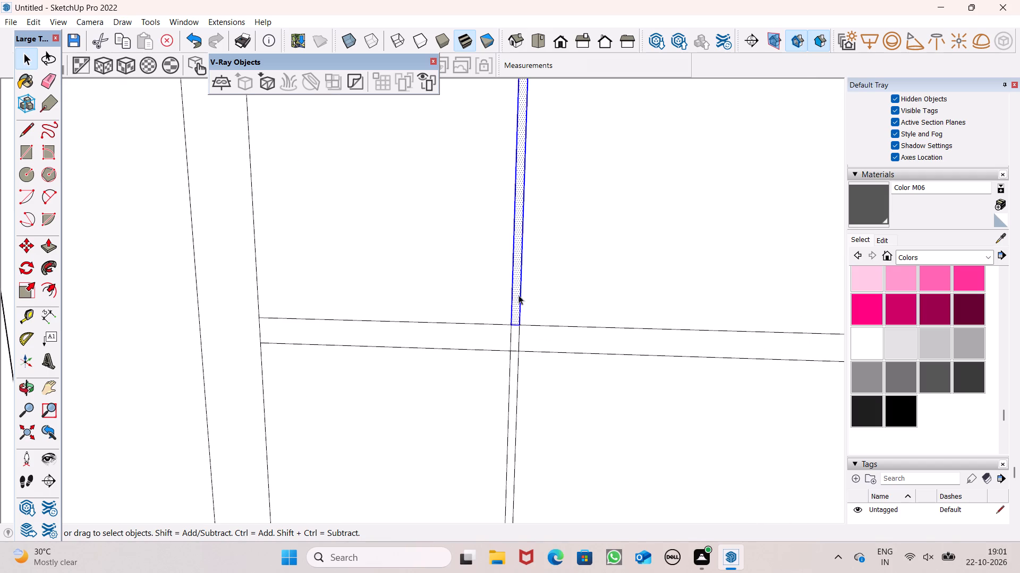
{"action": "scroll", "coordinate": [532, 251], "scroll_direction": "down", "scroll_amount": 7}
{"action": "scroll", "coordinate": [522, 326], "scroll_direction": "up", "scroll_amount": 12, "text": "ctrl"}
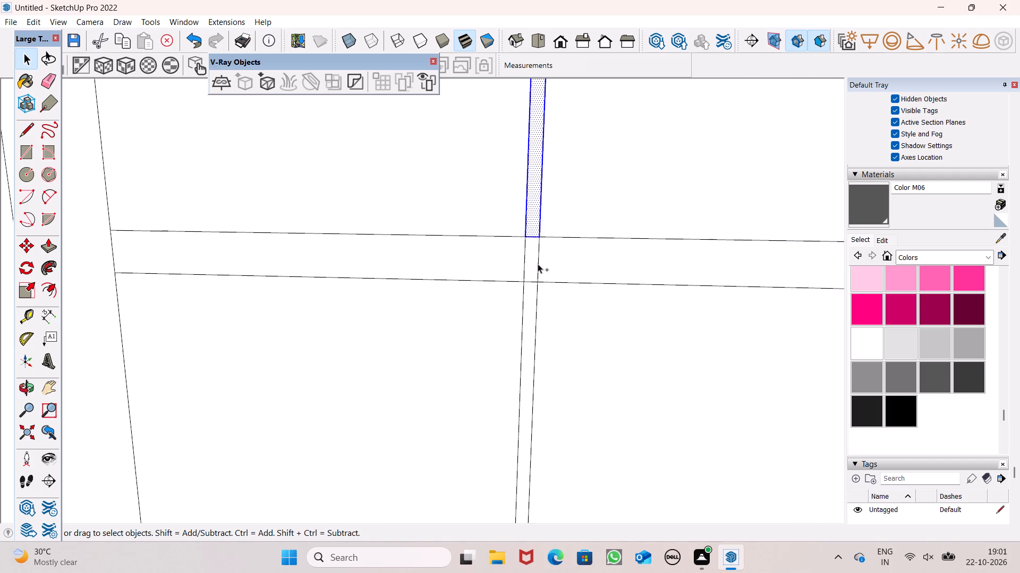
{"action": "double_click", "coordinate": [538, 264], "text": "ctrl"}
{"action": "double_click", "coordinate": [530, 309], "text": "ctrl"}
{"action": "scroll", "coordinate": [571, 220], "scroll_direction": "down", "scroll_amount": 5, "text": "ctrl"}
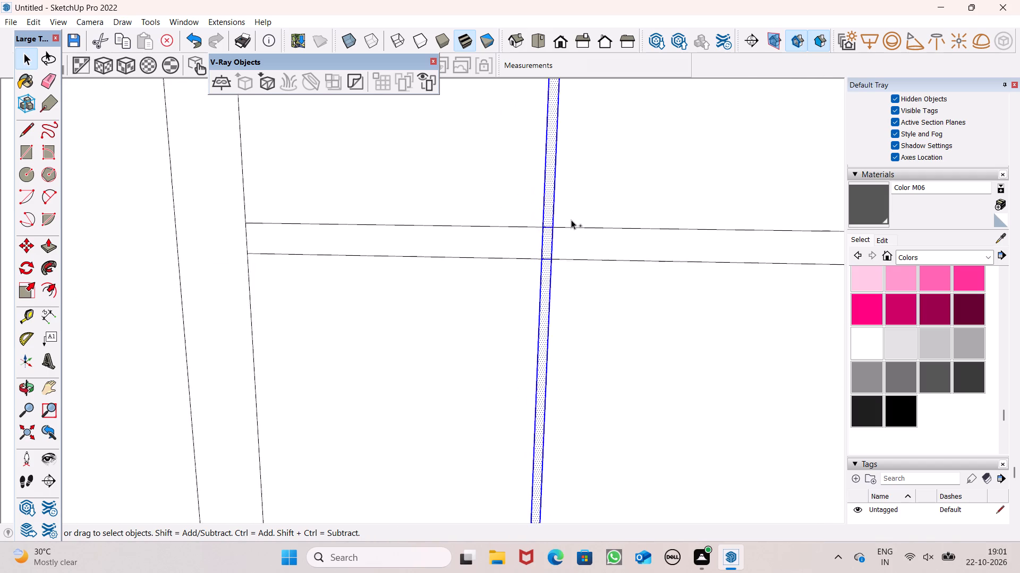
{"action": "scroll", "coordinate": [571, 220], "scroll_direction": "down", "scroll_amount": 2, "text": "ctrl"}
{"action": "scroll", "coordinate": [598, 149], "scroll_direction": "down", "scroll_amount": 11, "text": "ctrl"}
{"action": "scroll", "coordinate": [593, 412], "scroll_direction": "up", "scroll_amount": 6, "text": "ctrl"}
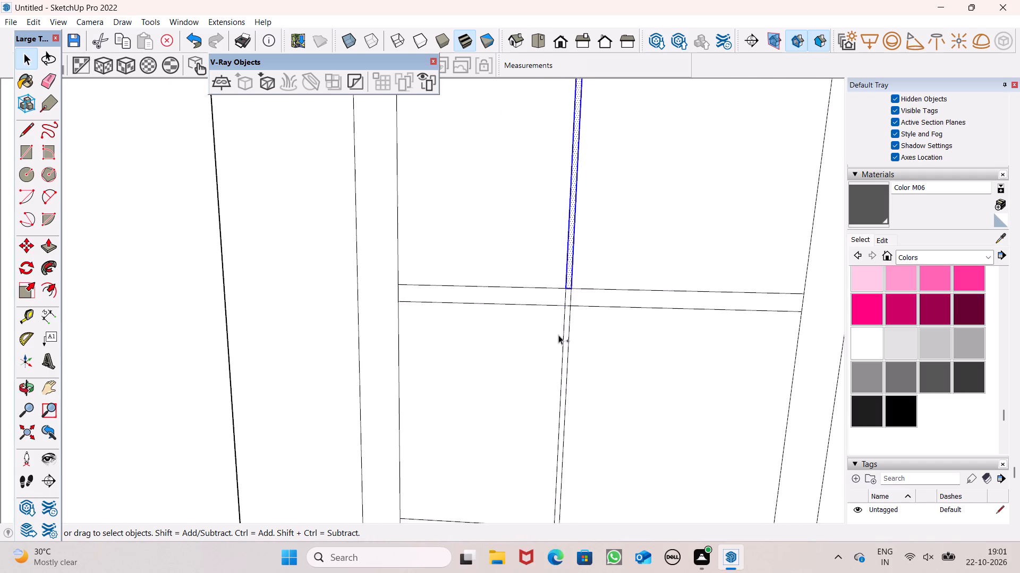
{"action": "scroll", "coordinate": [565, 327], "scroll_direction": "up", "scroll_amount": 6, "text": "ctrl"}
{"action": "double_click", "coordinate": [565, 283], "text": "ctrl"}
{"action": "scroll", "coordinate": [570, 333], "scroll_direction": "up", "scroll_amount": 2, "text": "ctrl"}
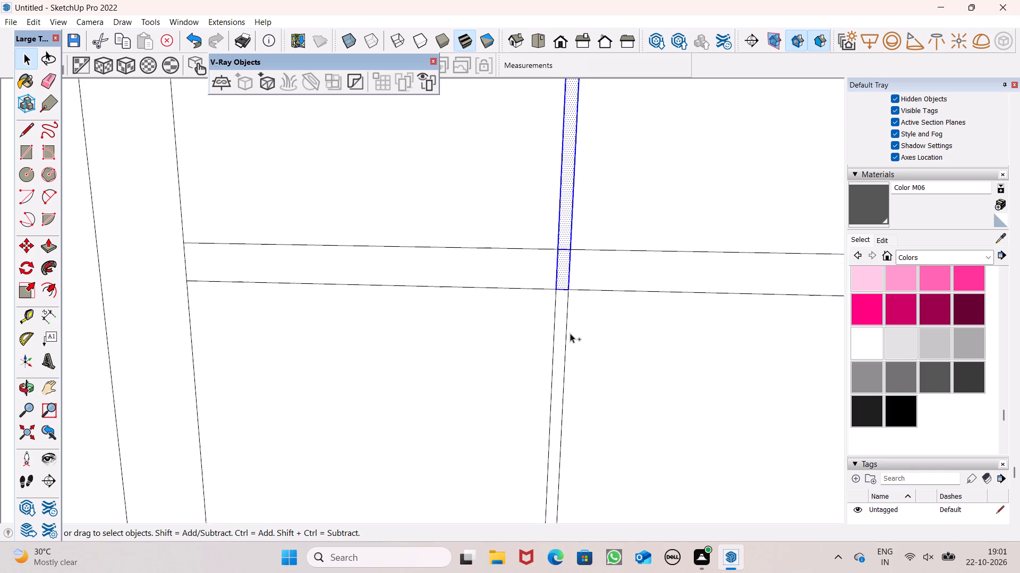
{"action": "scroll", "coordinate": [570, 333], "scroll_direction": "up", "scroll_amount": 3, "text": "ctrl"}
{"action": "double_click", "coordinate": [559, 322], "text": "ctrl"}
{"action": "scroll", "coordinate": [589, 210], "scroll_direction": "down", "scroll_amount": 13, "text": "ctrl"}
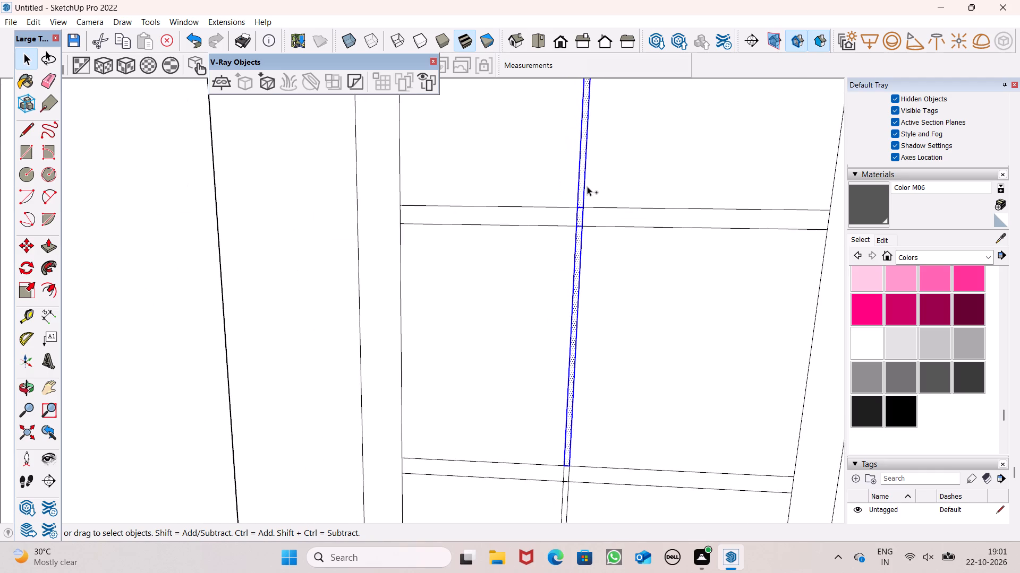
{"action": "scroll", "coordinate": [587, 186], "scroll_direction": "down", "scroll_amount": 6, "text": "ctrl"}
{"action": "scroll", "coordinate": [606, 434], "scroll_direction": "up", "scroll_amount": 7, "text": "ctrl"}
{"action": "scroll", "coordinate": [582, 244], "scroll_direction": "up", "scroll_amount": 7, "text": "ctrl"}
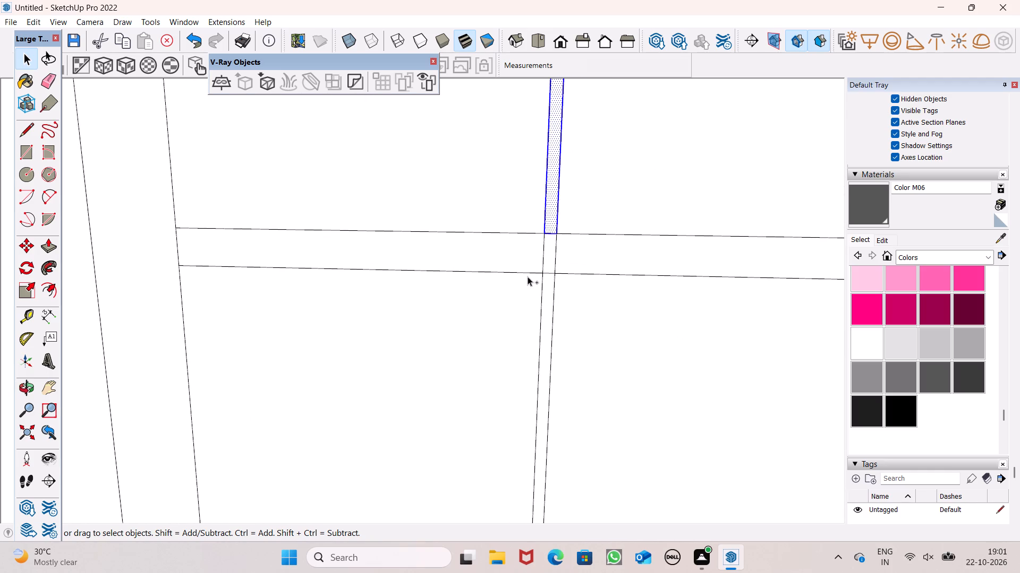
{"action": "scroll", "coordinate": [528, 276], "scroll_direction": "up", "scroll_amount": 5, "text": "ctrl"}
{"action": "double_click", "coordinate": [566, 262], "text": "ctrl"}
{"action": "double_click", "coordinate": [559, 318], "text": "ctrl"}
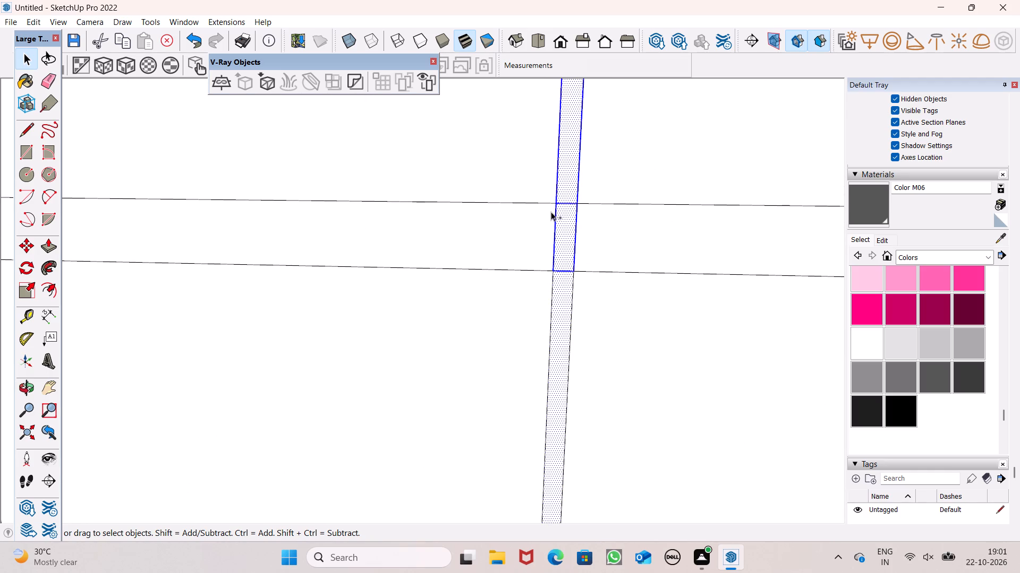
{"action": "double_click", "coordinate": [558, 321], "text": "ctrl"}
{"action": "scroll", "coordinate": [590, 185], "scroll_direction": "down", "scroll_amount": 13, "text": "ctrl"}
{"action": "scroll", "coordinate": [546, 221], "scroll_direction": "down", "scroll_amount": 3, "text": "ctrl"}
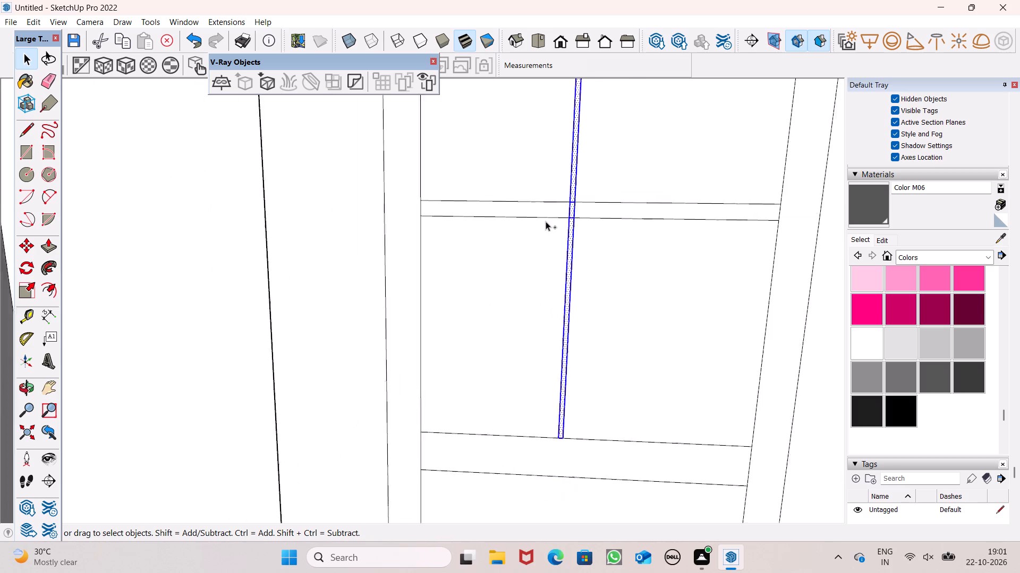
{"action": "scroll", "coordinate": [546, 221], "scroll_direction": "down", "scroll_amount": 3, "text": "ctrl"}
{"action": "scroll", "coordinate": [576, 326], "scroll_direction": "down", "scroll_amount": 5, "text": "ctrl"}
{"action": "scroll", "coordinate": [567, 377], "scroll_direction": "down", "scroll_amount": 11, "text": "ctrl"}
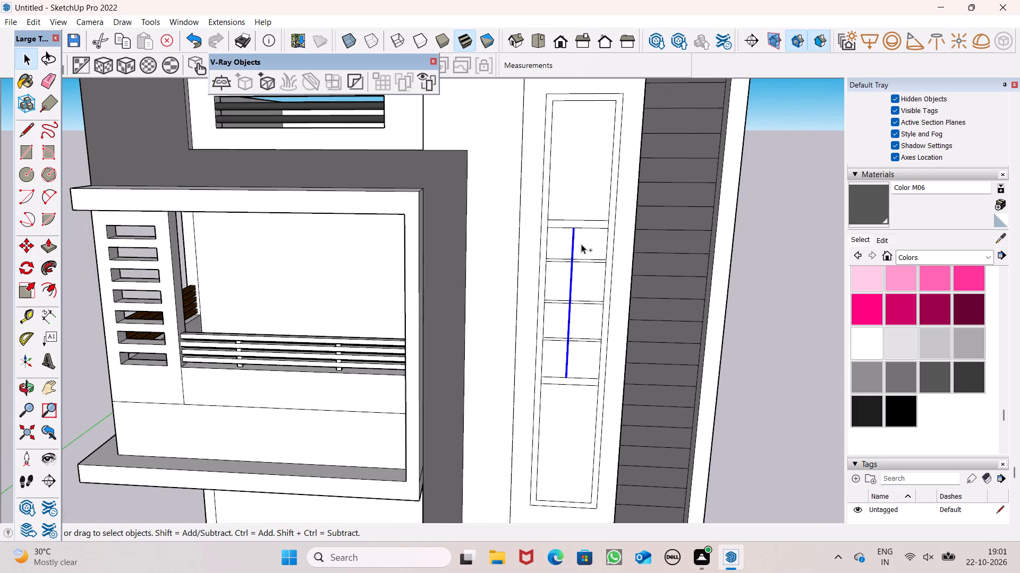
{"action": "scroll", "coordinate": [579, 239], "scroll_direction": "up", "scroll_amount": 3, "text": "ctrl"}
{"action": "scroll", "coordinate": [579, 239], "scroll_direction": "down", "scroll_amount": 3, "text": "ctrl"}
{"action": "key", "text": "m"}
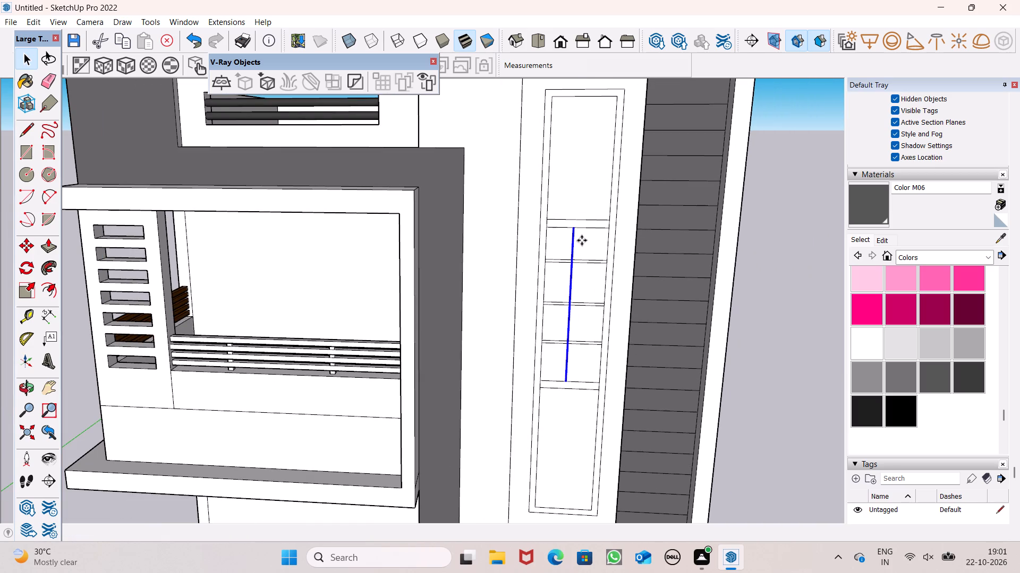
{"action": "key", "text": "Return"}
{"action": "scroll", "coordinate": [569, 262], "scroll_direction": "up", "scroll_amount": 5}
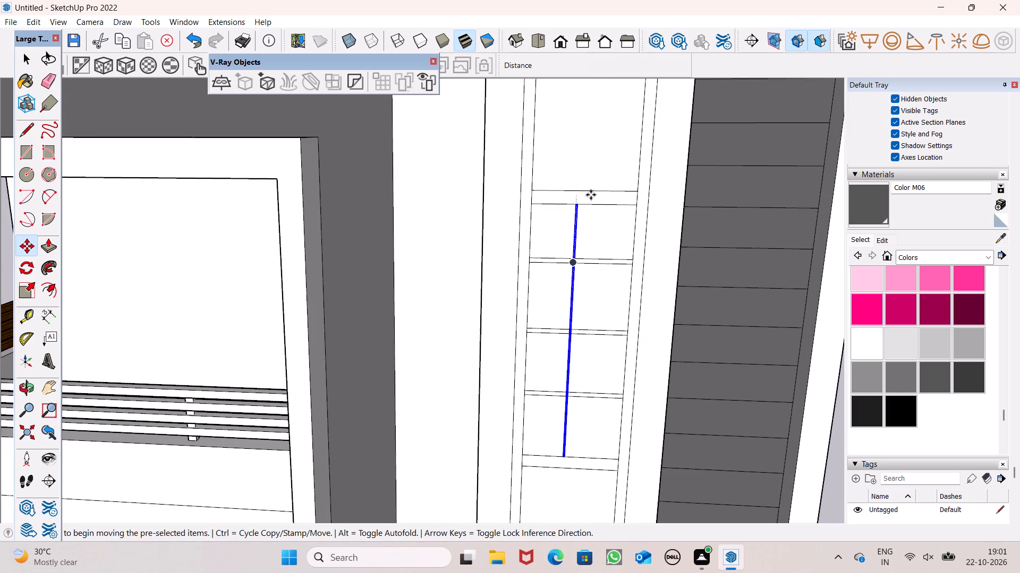
{"action": "scroll", "coordinate": [593, 195], "scroll_direction": "up", "scroll_amount": 12}
{"action": "scroll", "coordinate": [564, 223], "scroll_direction": "down", "scroll_amount": 2}
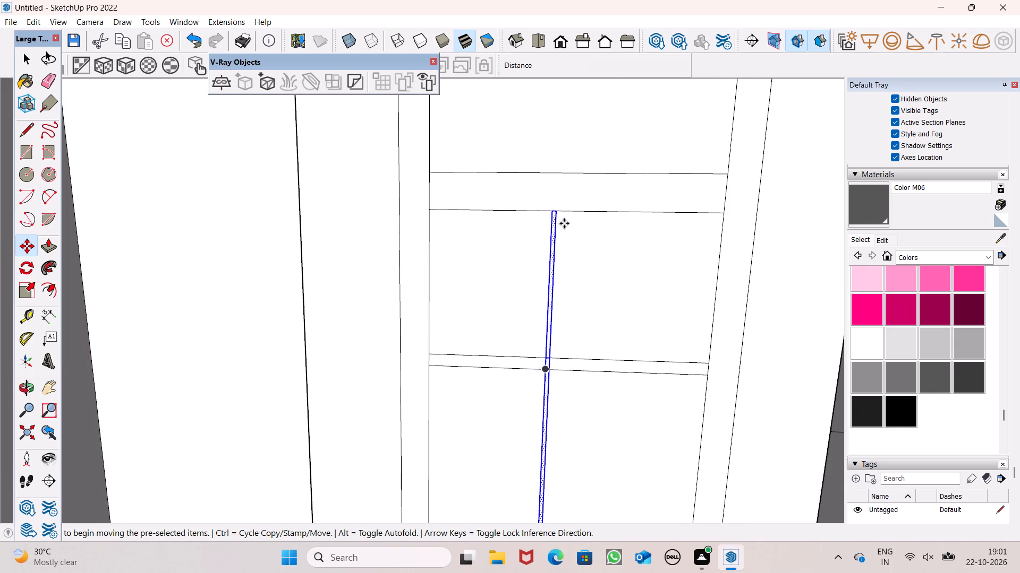
{"action": "left_click_drag", "start_coordinate": [557, 220], "coordinate": [567, 223]}
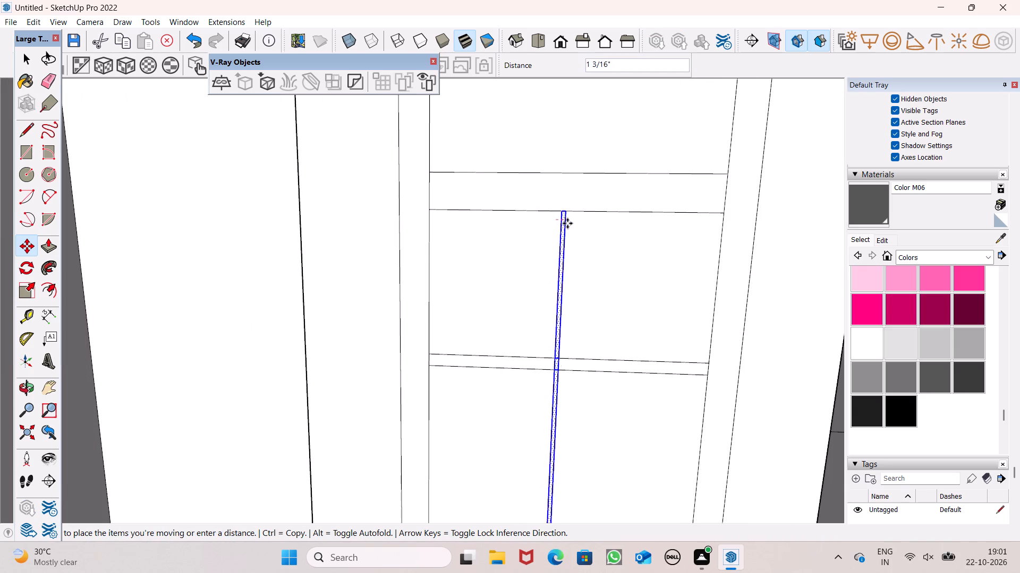
{"action": "left_click_drag", "start_coordinate": [567, 223], "coordinate": [575, 223]}
{"action": "scroll", "coordinate": [574, 168], "scroll_direction": "down", "scroll_amount": 17}
{"action": "key", "text": "space"}
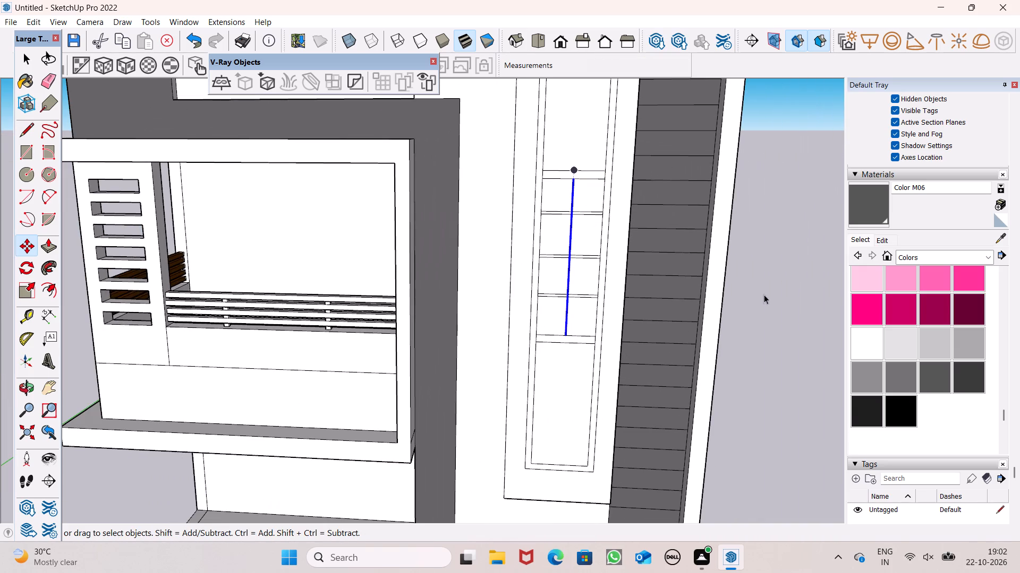
{"action": "left_click", "coordinate": [810, 344]}
Erase the four short overlapping lines where the thin vertical bar crosses the uppermost thin horizontal bar.
{"action": "scroll", "coordinate": [607, 225], "scroll_direction": "up", "scroll_amount": 6}
{"action": "scroll", "coordinate": [559, 227], "scroll_direction": "up", "scroll_amount": 6}
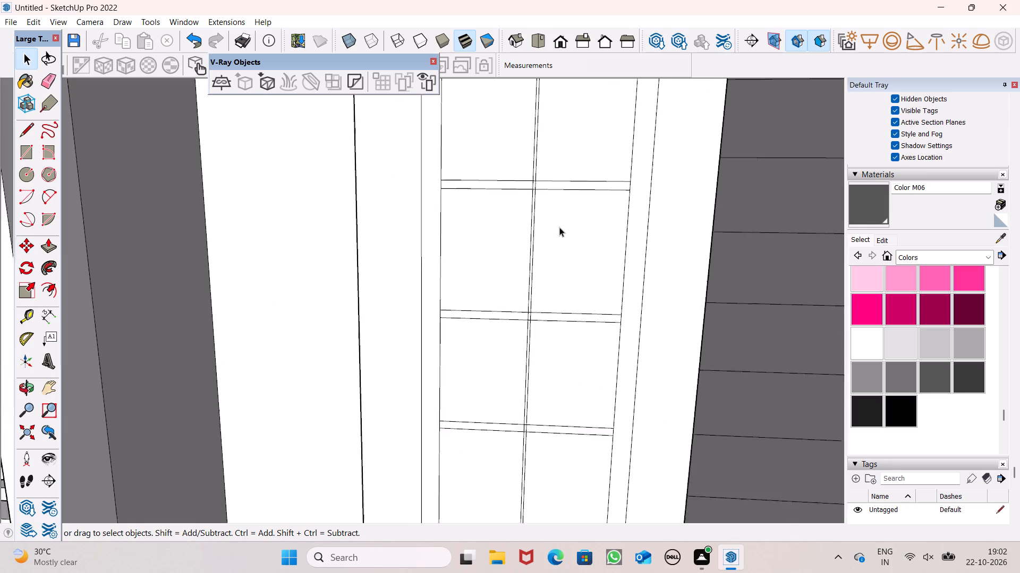
{"action": "scroll", "coordinate": [559, 227], "scroll_direction": "up", "scroll_amount": 1}
{"action": "left_click", "coordinate": [50, 84]}
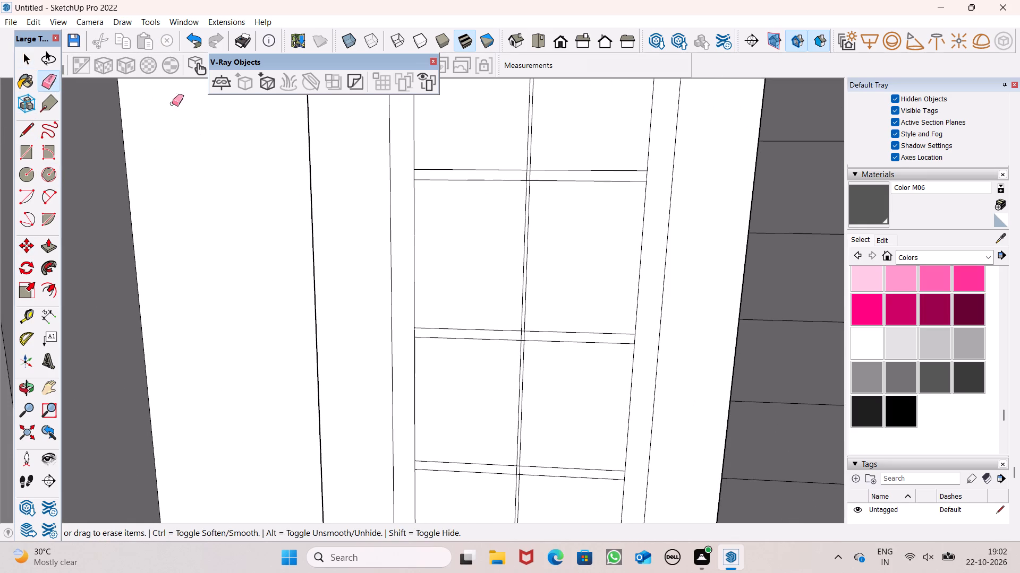
{"action": "scroll", "coordinate": [506, 150], "scroll_direction": "up", "scroll_amount": 13}
{"action": "left_click_drag", "start_coordinate": [542, 207], "coordinate": [529, 206]}
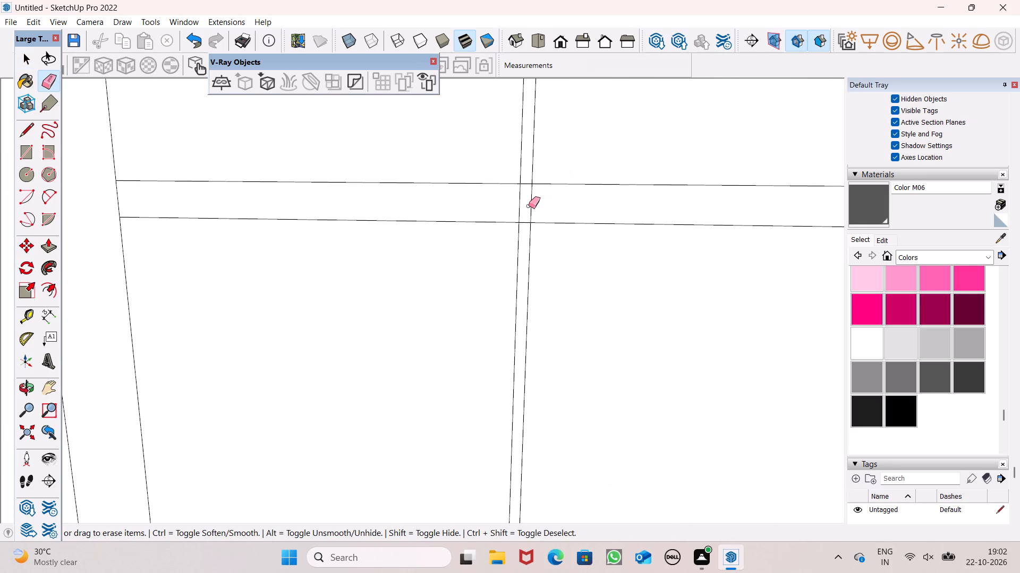
{"action": "left_click_drag", "start_coordinate": [529, 206], "coordinate": [514, 206]}
{"action": "scroll", "coordinate": [530, 202], "scroll_direction": "up", "scroll_amount": 5}
{"action": "left_click", "coordinate": [519, 165]}
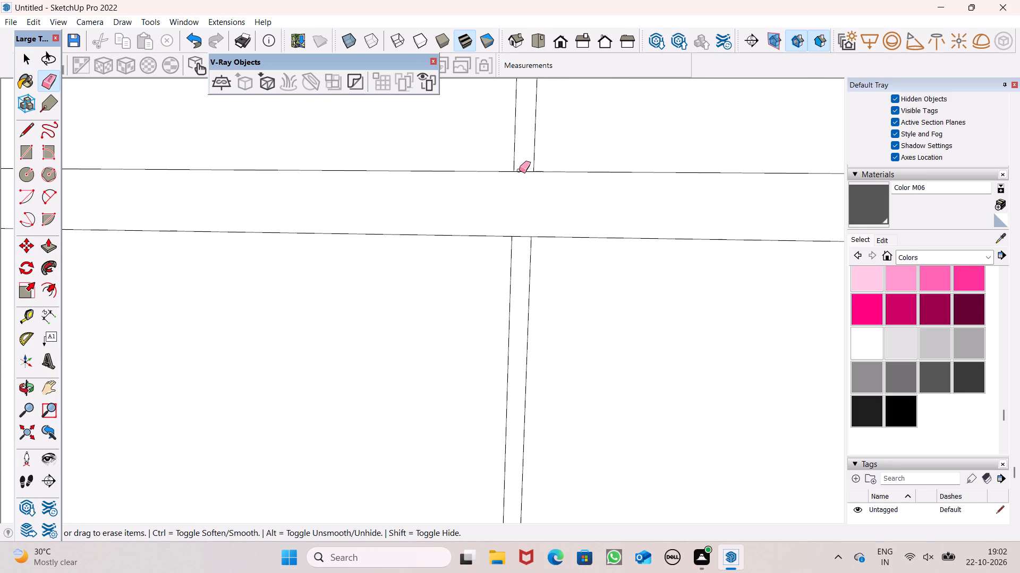
{"action": "left_click", "coordinate": [519, 170]}
{"action": "left_click_drag", "start_coordinate": [521, 233], "coordinate": [521, 242]}
{"action": "scroll", "coordinate": [534, 175], "scroll_direction": "down", "scroll_amount": 7}
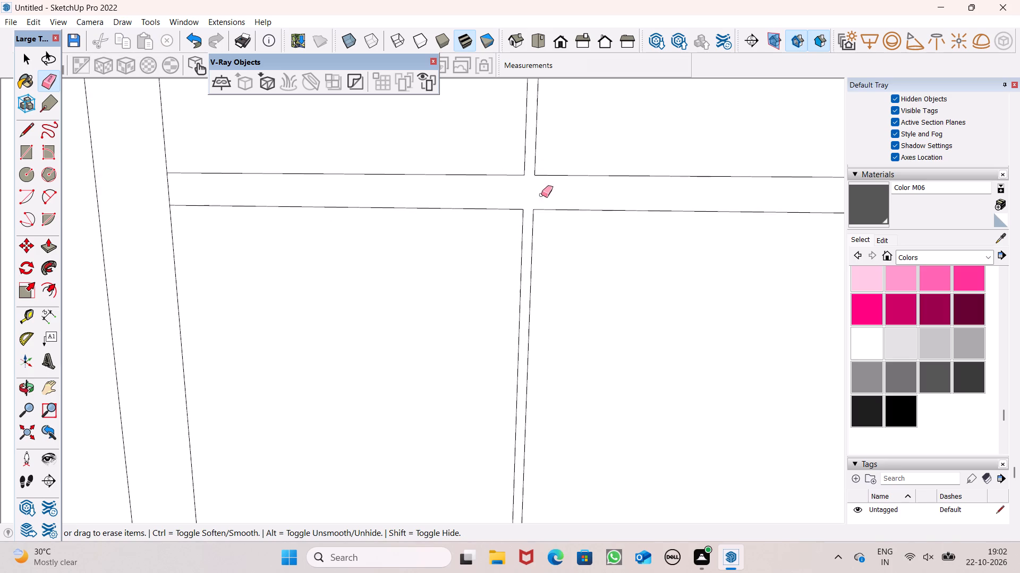
Erase the four short overlapping lines where the thin vertical bar crosses the middle thin horizontal bar.
{"action": "scroll", "coordinate": [582, 219], "scroll_direction": "down", "scroll_amount": 5}
{"action": "scroll", "coordinate": [533, 216], "scroll_direction": "down", "scroll_amount": 13}
{"action": "scroll", "coordinate": [525, 272], "scroll_direction": "up", "scroll_amount": 5}
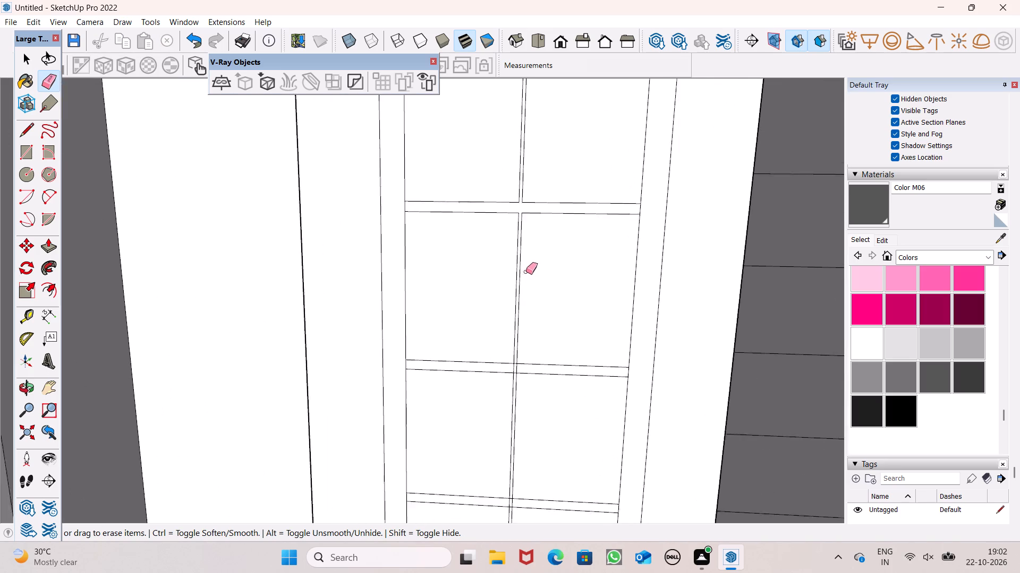
{"action": "scroll", "coordinate": [526, 272], "scroll_direction": "up", "scroll_amount": 5}
{"action": "scroll", "coordinate": [522, 381], "scroll_direction": "up", "scroll_amount": 2}
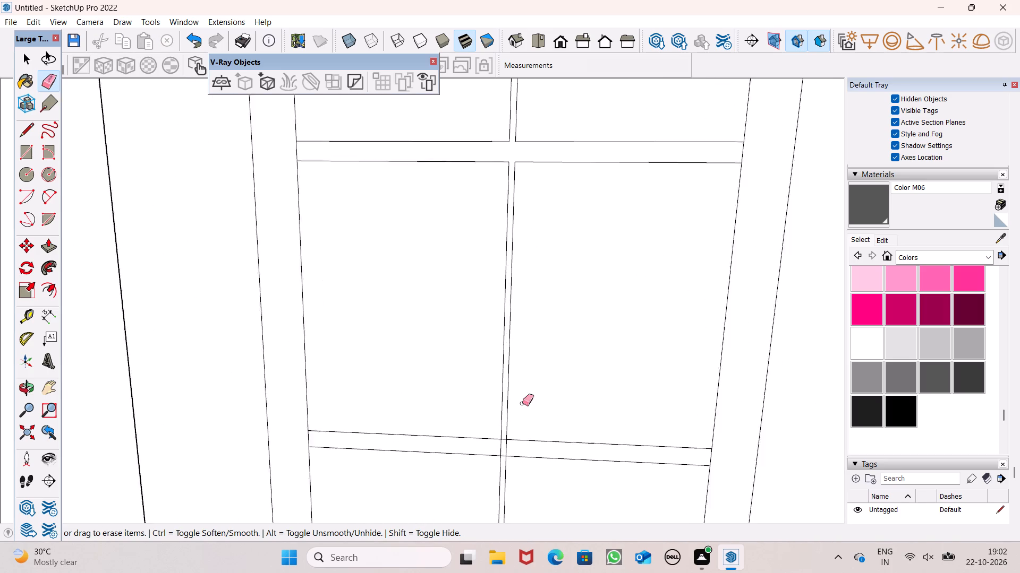
{"action": "scroll", "coordinate": [522, 403], "scroll_direction": "up", "scroll_amount": 4}
{"action": "left_click_drag", "start_coordinate": [486, 456], "coordinate": [498, 457]}
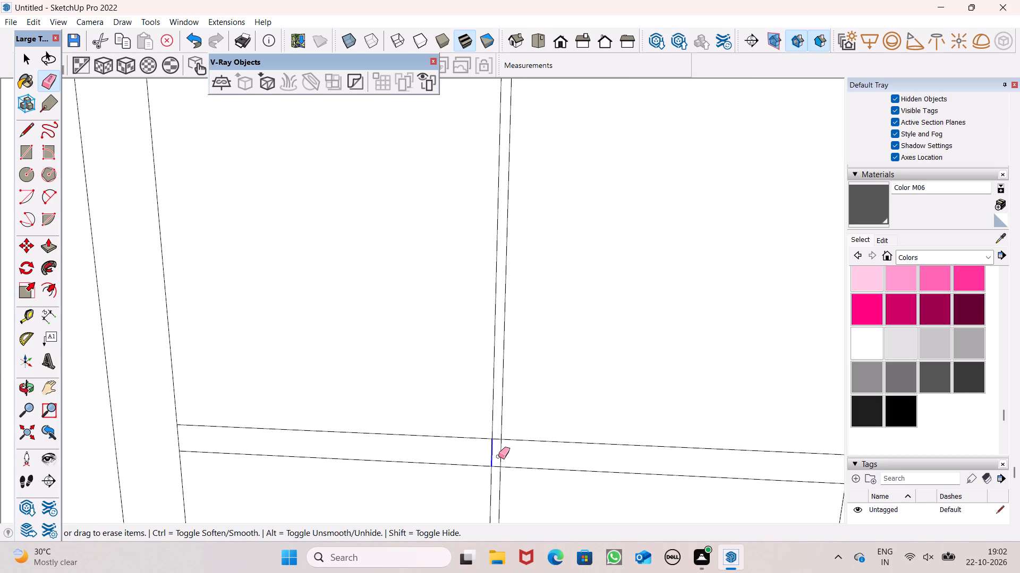
{"action": "scroll", "coordinate": [497, 457], "scroll_direction": "up", "scroll_amount": 6}
{"action": "left_click", "coordinate": [500, 449]}
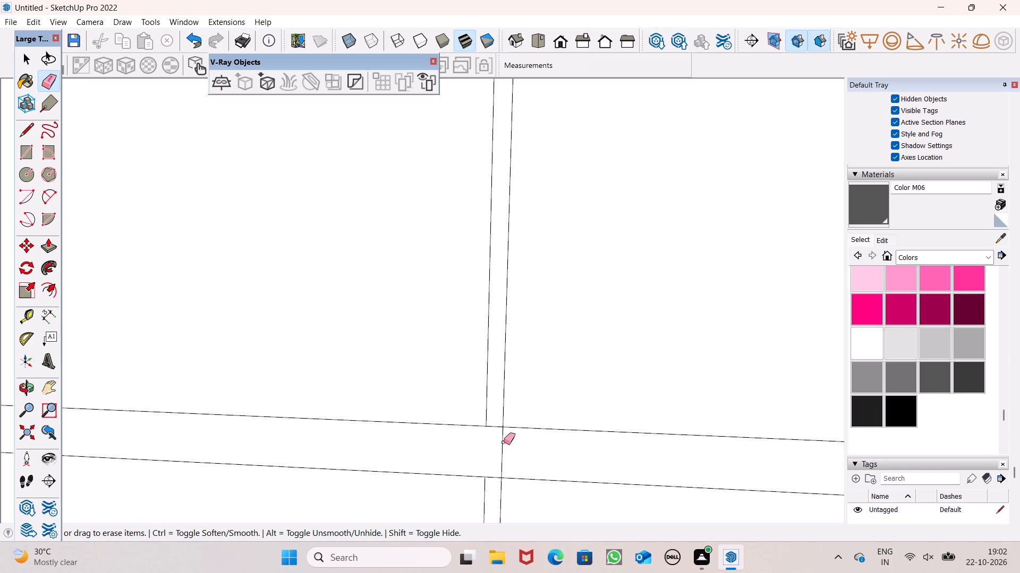
{"action": "left_click", "coordinate": [494, 425]}
{"action": "scroll", "coordinate": [535, 319], "scroll_direction": "down", "scroll_amount": 5}
{"action": "scroll", "coordinate": [468, 468], "scroll_direction": "up", "scroll_amount": 5}
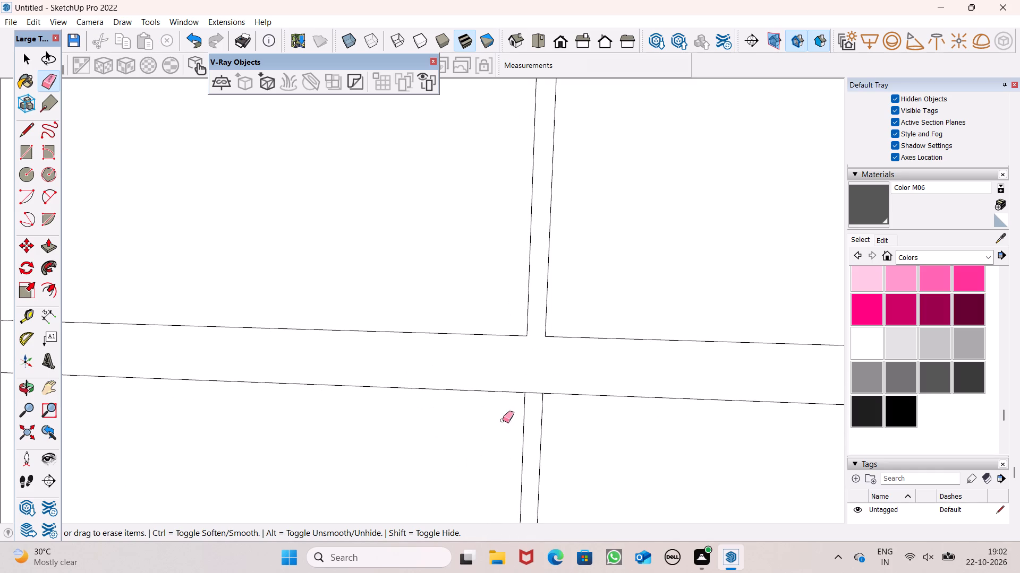
{"action": "left_click", "coordinate": [532, 392]}
Erase the four short overlapping lines where the thin vertical bar crosses the lowest thin horizontal bar.
{"action": "scroll", "coordinate": [547, 300], "scroll_direction": "down", "scroll_amount": 12}
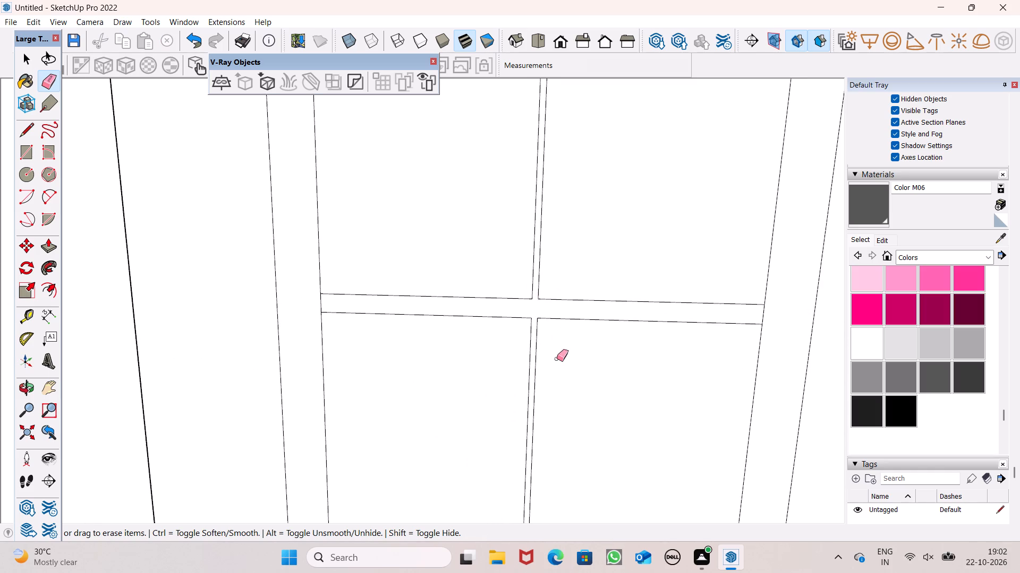
{"action": "scroll", "coordinate": [558, 245], "scroll_direction": "down", "scroll_amount": 6}
{"action": "scroll", "coordinate": [580, 304], "scroll_direction": "down", "scroll_amount": 4}
{"action": "scroll", "coordinate": [575, 419], "scroll_direction": "up", "scroll_amount": 11}
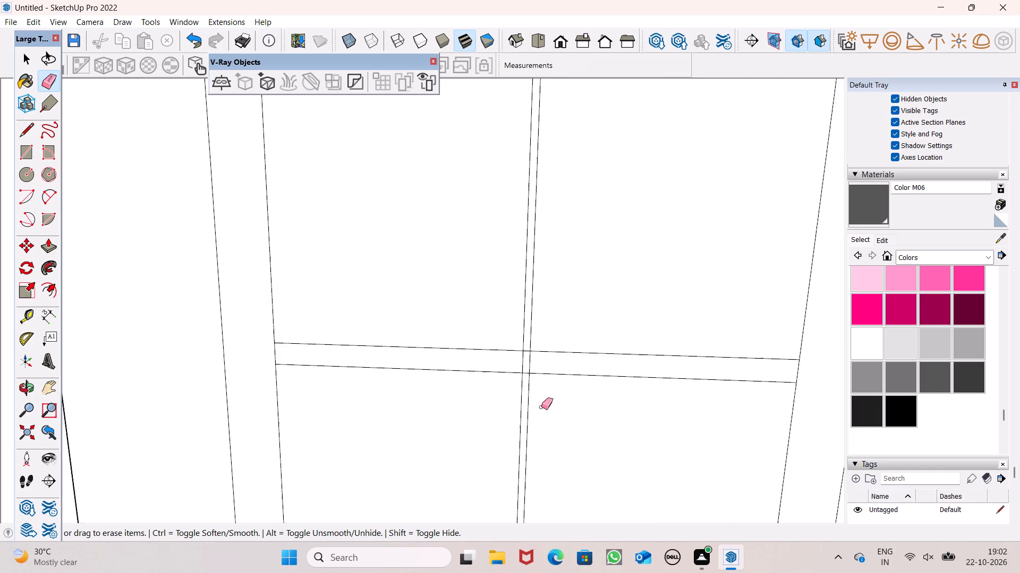
{"action": "scroll", "coordinate": [541, 407], "scroll_direction": "up", "scroll_amount": 2}
{"action": "scroll", "coordinate": [522, 351], "scroll_direction": "up", "scroll_amount": 8}
{"action": "left_click_drag", "start_coordinate": [546, 347], "coordinate": [508, 351]}
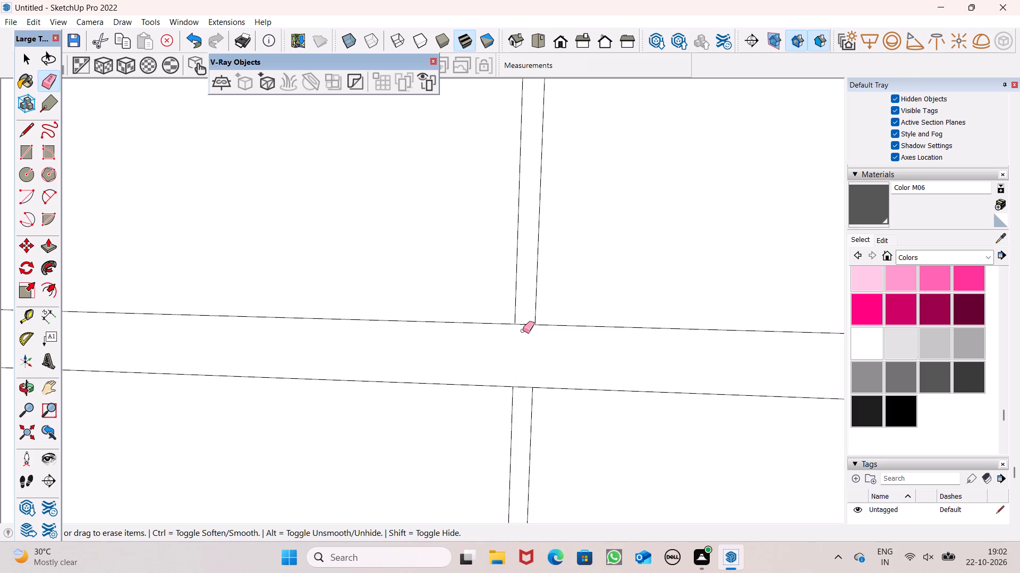
{"action": "left_click_drag", "start_coordinate": [525, 316], "coordinate": [526, 334]}
{"action": "left_click_drag", "start_coordinate": [521, 384], "coordinate": [522, 395]}
{"action": "scroll", "coordinate": [541, 273], "scroll_direction": "down", "scroll_amount": 19}
{"action": "scroll", "coordinate": [528, 444], "scroll_direction": "up", "scroll_amount": 1}
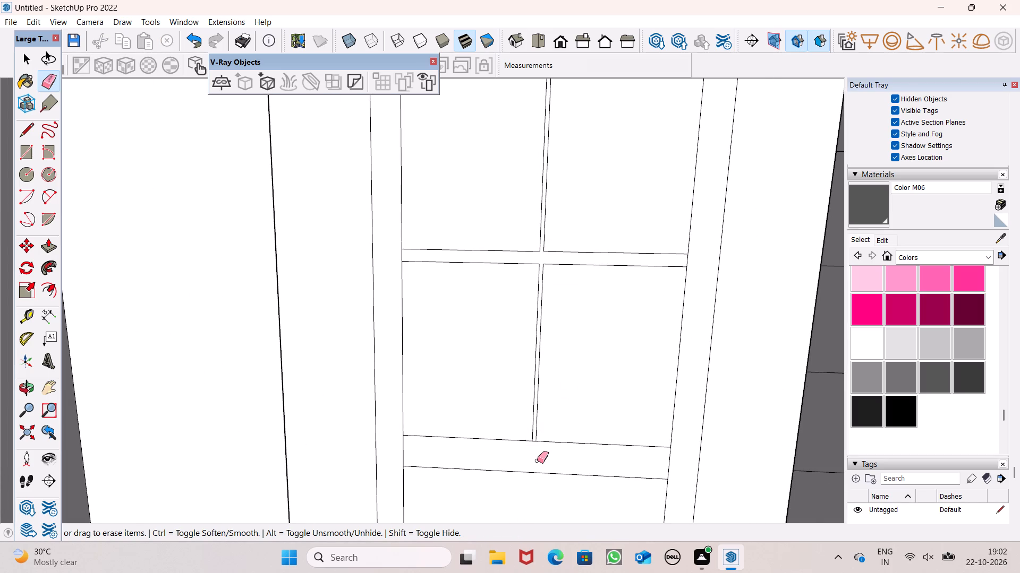
{"action": "scroll", "coordinate": [537, 461], "scroll_direction": "up", "scroll_amount": 1}
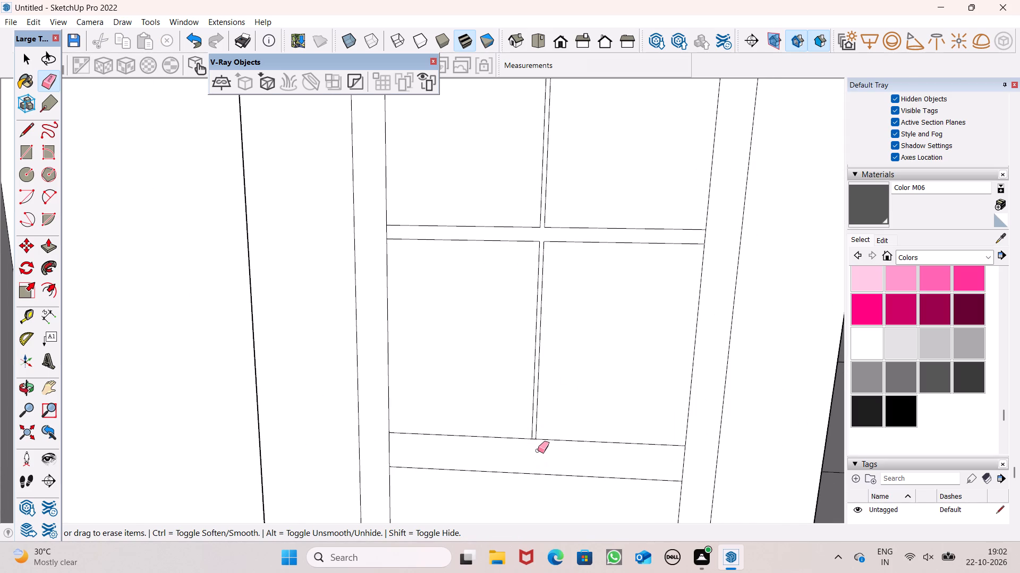
Erase the short lines where the thin vertical bar's two ends meet the lower and upper wide horizontal rails.
{"action": "scroll", "coordinate": [535, 440], "scroll_direction": "up", "scroll_amount": 9}
{"action": "left_click", "coordinate": [535, 432]}
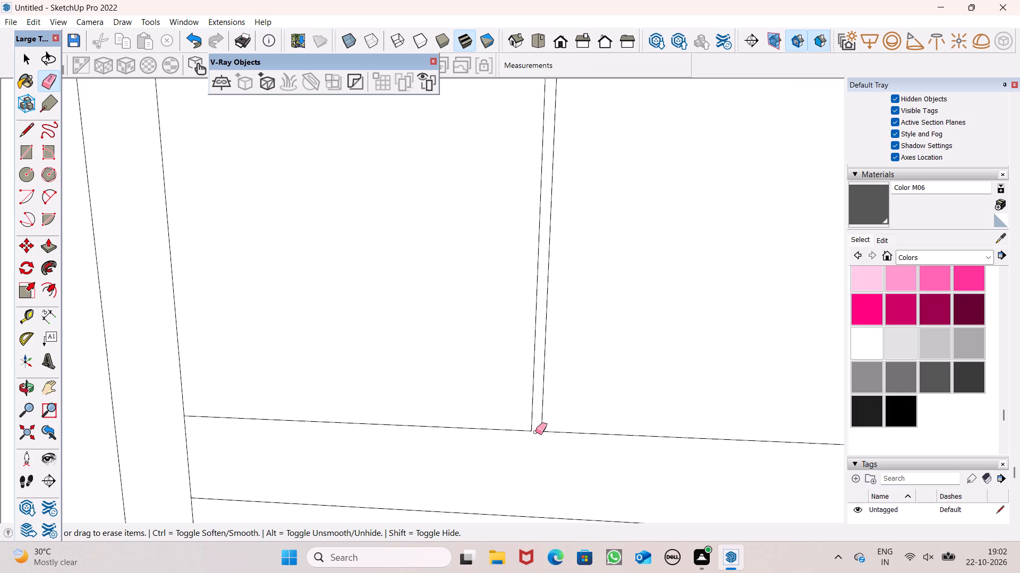
{"action": "scroll", "coordinate": [600, 439], "scroll_direction": "down", "scroll_amount": 8}
{"action": "scroll", "coordinate": [573, 502], "scroll_direction": "down", "scroll_amount": 7}
{"action": "scroll", "coordinate": [569, 440], "scroll_direction": "down", "scroll_amount": 7}
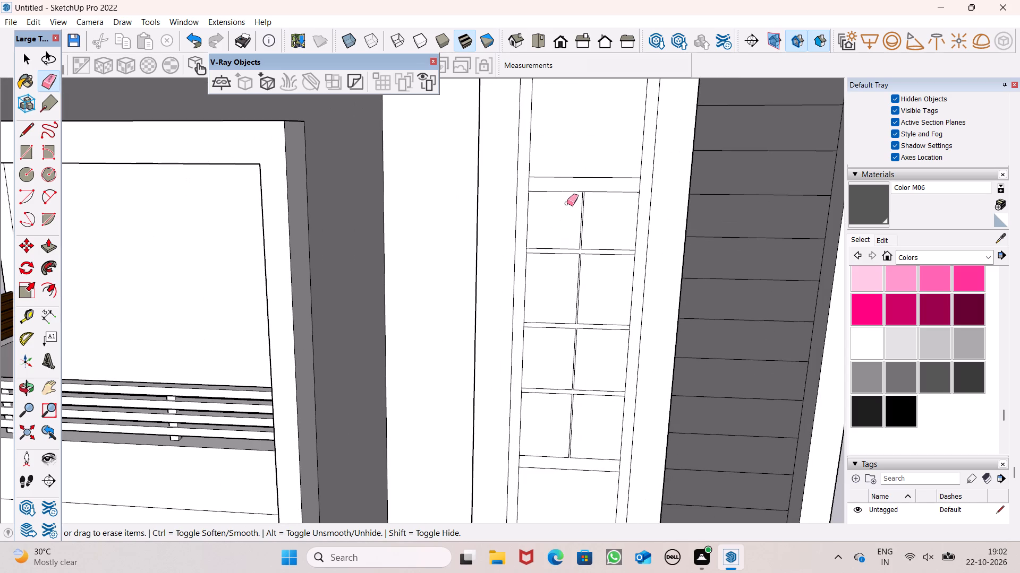
{"action": "scroll", "coordinate": [592, 193], "scroll_direction": "up", "scroll_amount": 8}
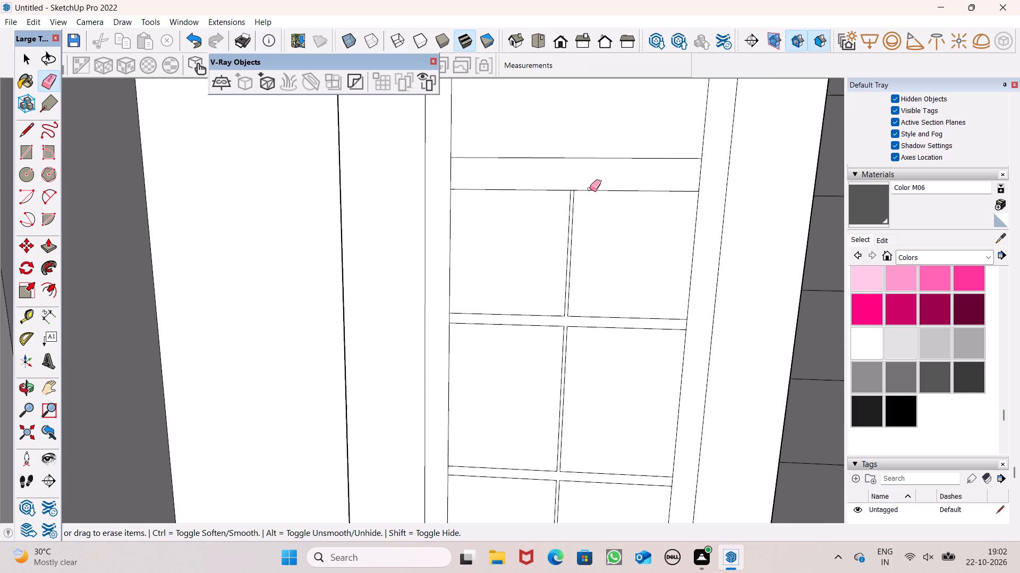
{"action": "scroll", "coordinate": [579, 183], "scroll_direction": "up", "scroll_amount": 10}
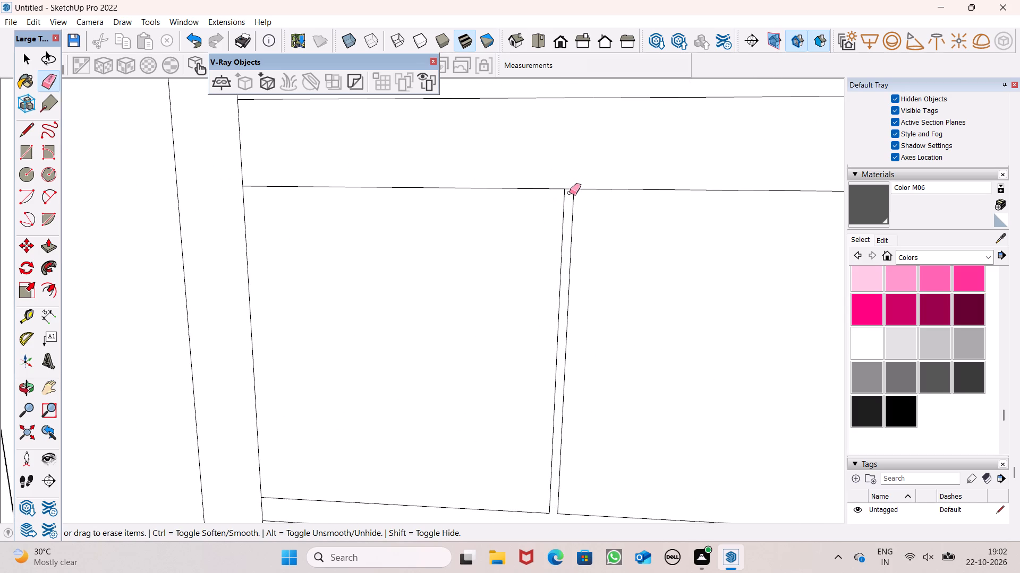
{"action": "left_click_drag", "start_coordinate": [569, 190], "coordinate": [568, 184]}
{"action": "scroll", "coordinate": [617, 164], "scroll_direction": "down", "scroll_amount": 7}
{"action": "scroll", "coordinate": [631, 205], "scroll_direction": "down", "scroll_amount": 10}
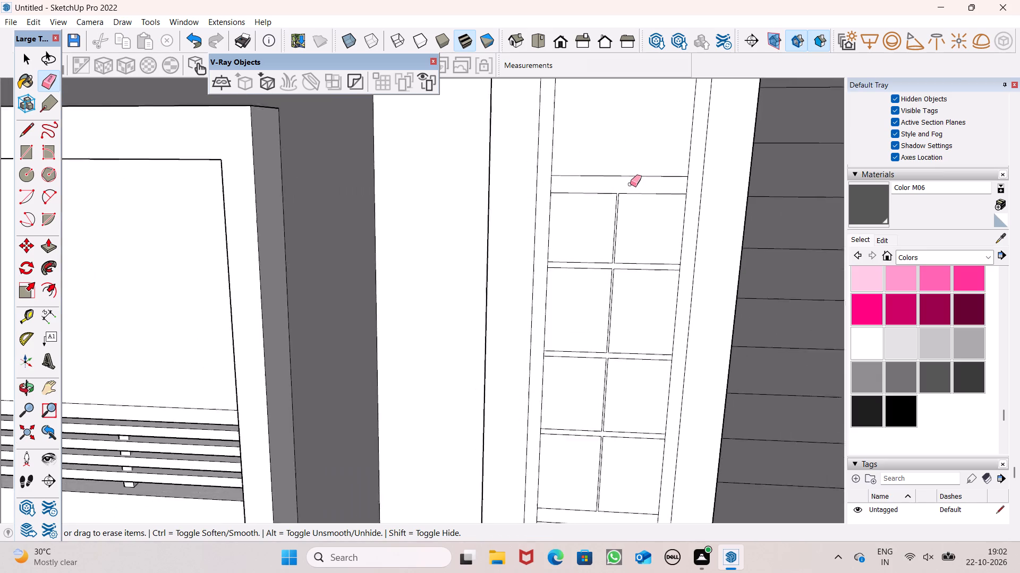
{"action": "scroll", "coordinate": [630, 184], "scroll_direction": "down", "scroll_amount": 6}
{"action": "middle_click_drag", "start_coordinate": [625, 227], "coordinate": [639, 257]}
{"action": "key", "text": "space"}
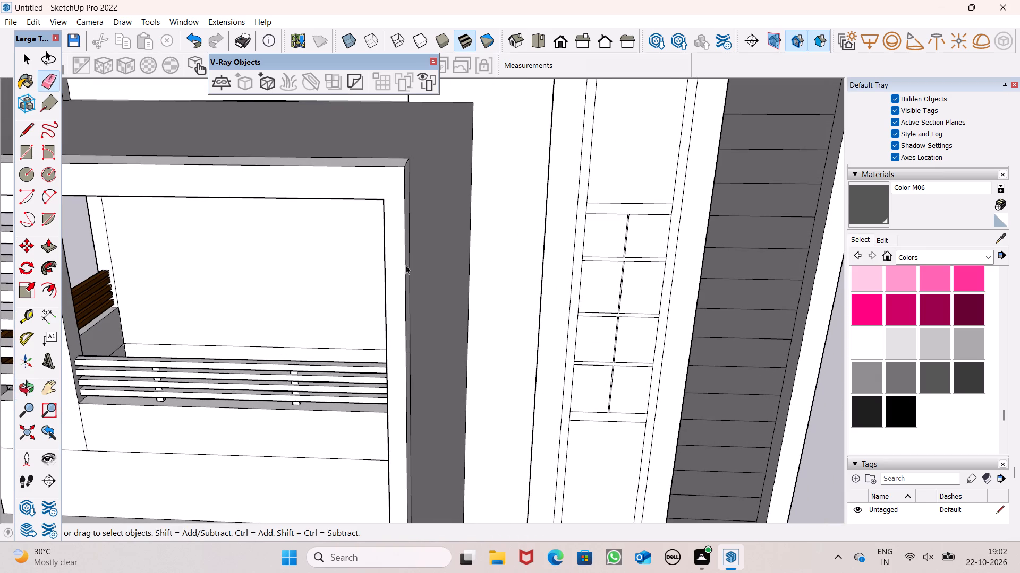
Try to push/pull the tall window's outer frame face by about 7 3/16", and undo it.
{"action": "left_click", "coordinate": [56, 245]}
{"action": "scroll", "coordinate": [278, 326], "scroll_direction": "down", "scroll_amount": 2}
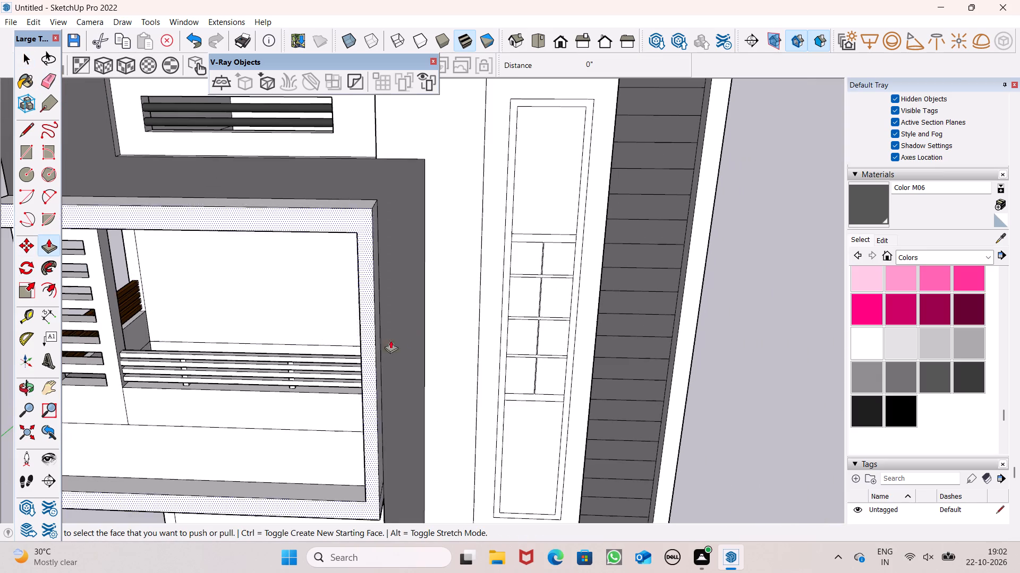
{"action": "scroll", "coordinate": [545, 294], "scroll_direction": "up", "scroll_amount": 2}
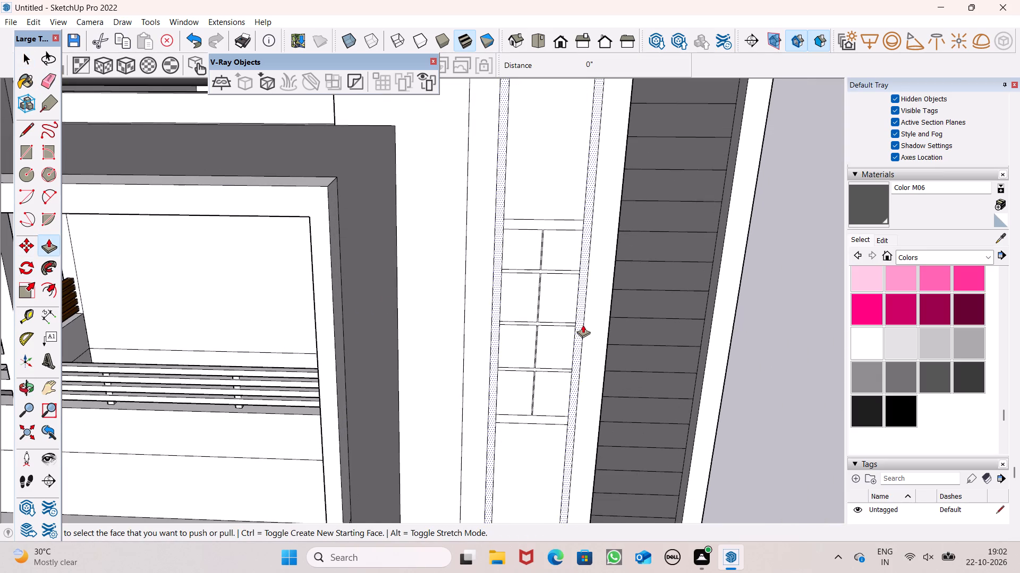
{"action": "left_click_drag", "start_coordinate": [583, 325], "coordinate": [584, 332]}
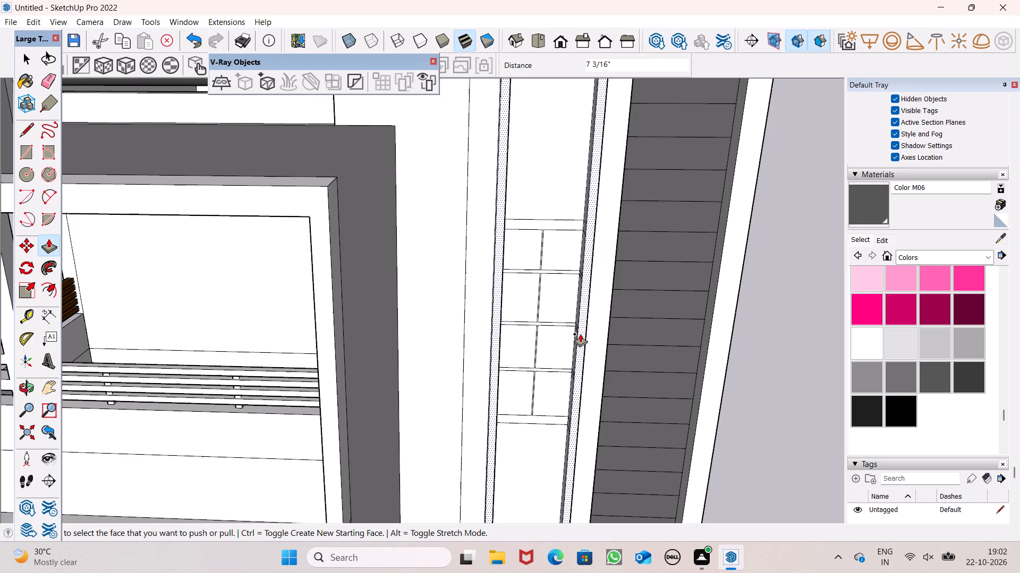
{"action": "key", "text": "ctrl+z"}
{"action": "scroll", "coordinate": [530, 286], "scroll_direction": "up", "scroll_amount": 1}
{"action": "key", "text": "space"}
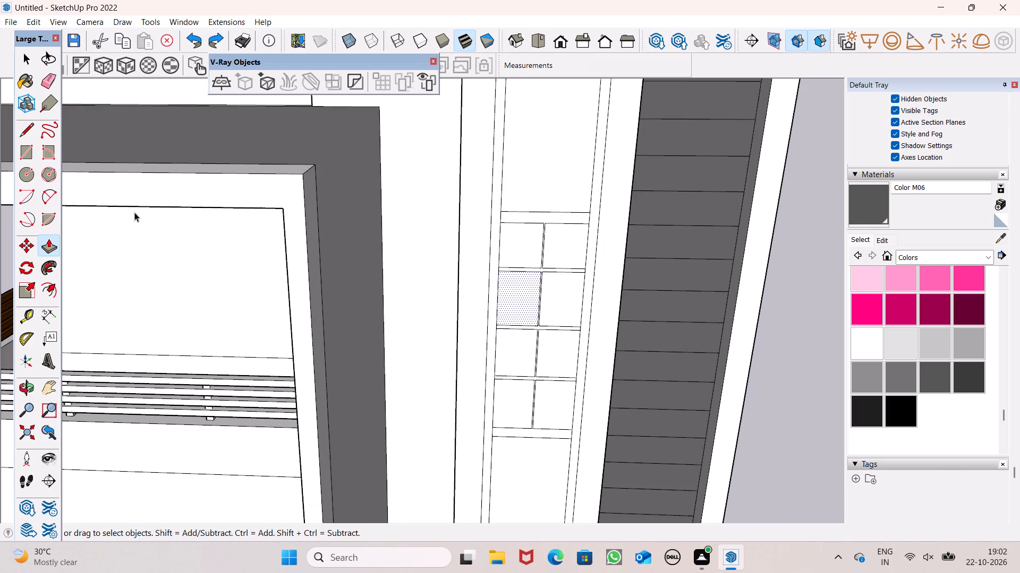
Erase the short lines where both ends of the uppermost thin horizontal bar meet the window frame.
{"action": "left_click", "coordinate": [61, 81]}
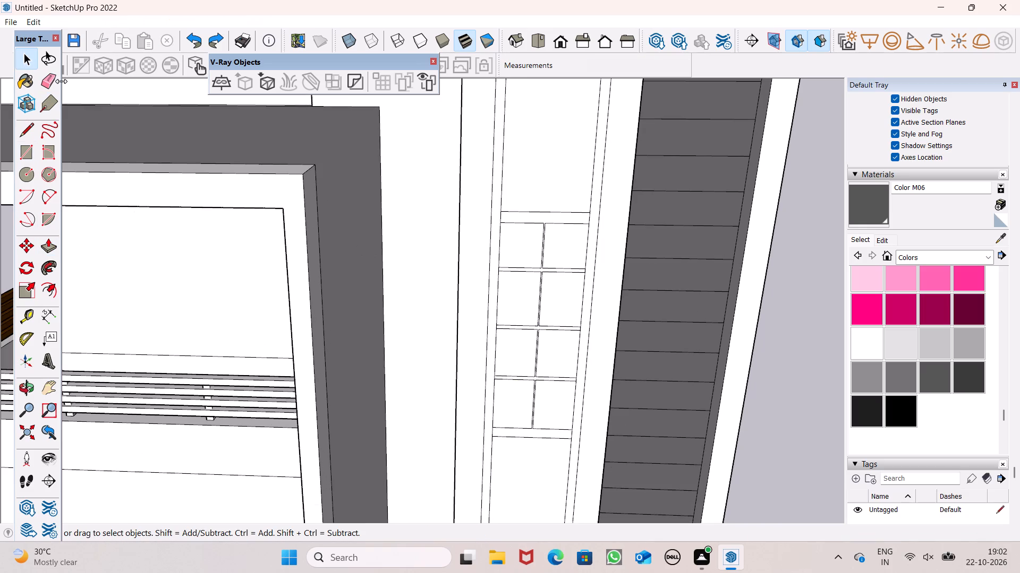
{"action": "left_click", "coordinate": [57, 76]}
{"action": "scroll", "coordinate": [550, 280], "scroll_direction": "up", "scroll_amount": 6}
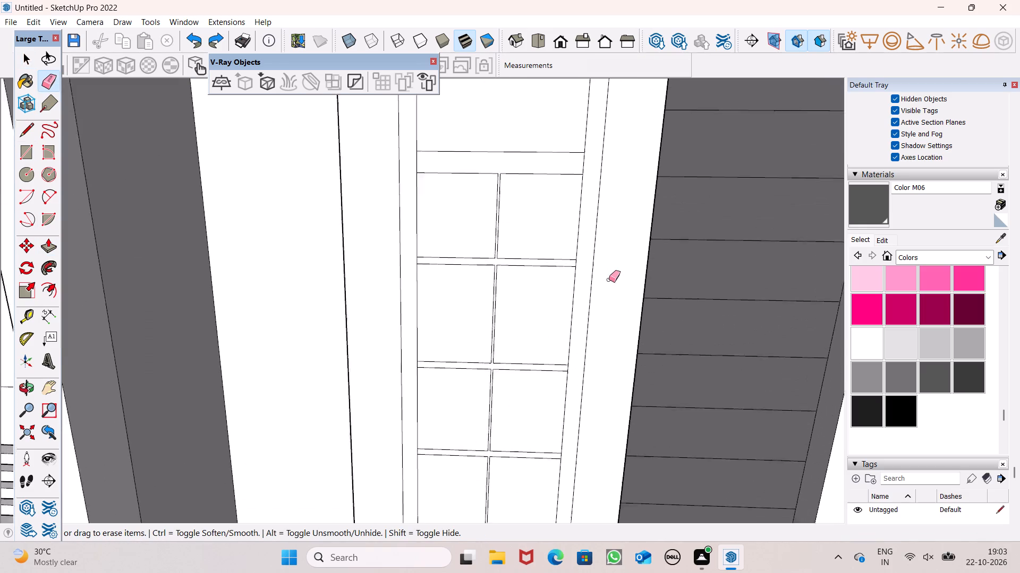
{"action": "scroll", "coordinate": [609, 280], "scroll_direction": "up", "scroll_amount": 7}
{"action": "left_click_drag", "start_coordinate": [572, 242], "coordinate": [577, 244]}
{"action": "scroll", "coordinate": [577, 231], "scroll_direction": "down", "scroll_amount": 6}
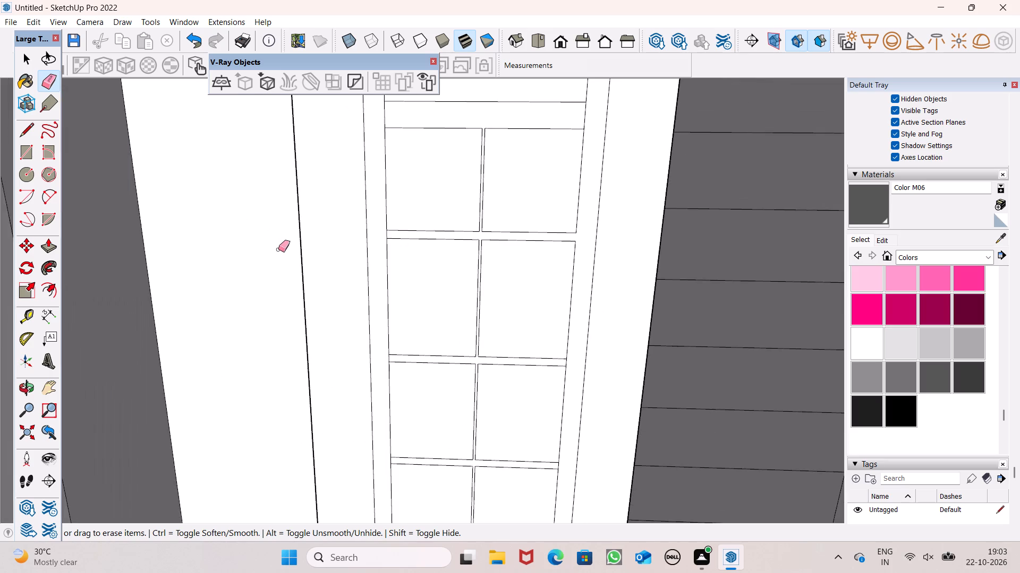
{"action": "scroll", "coordinate": [284, 249], "scroll_direction": "up", "scroll_amount": 6}
{"action": "scroll", "coordinate": [445, 230], "scroll_direction": "up", "scroll_amount": 5}
{"action": "left_click_drag", "start_coordinate": [428, 227], "coordinate": [422, 231]}
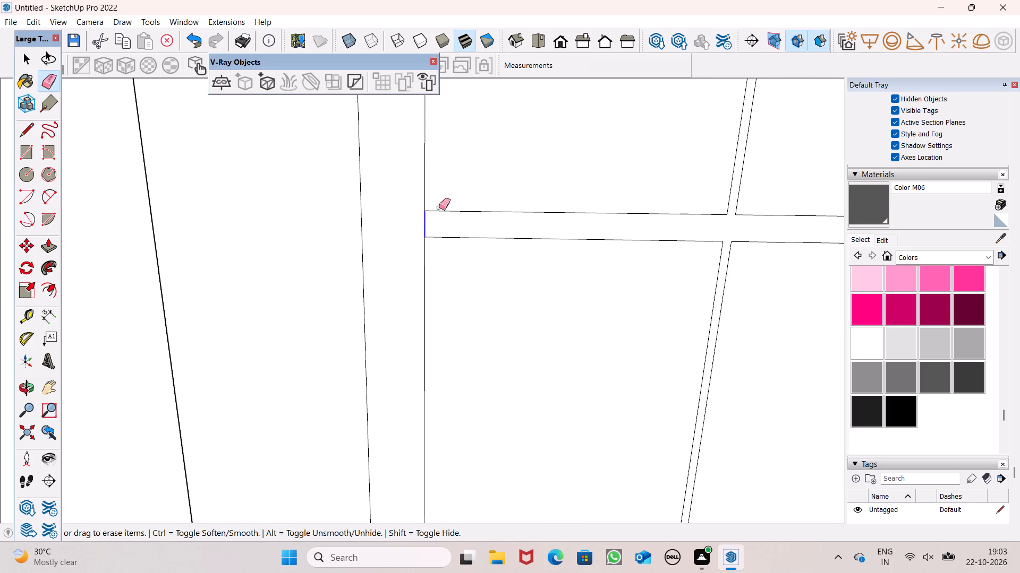
Erase the short lines where both ends of the middle thin horizontal bar meet the window frame.
{"action": "scroll", "coordinate": [453, 186], "scroll_direction": "down", "scroll_amount": 8}
{"action": "scroll", "coordinate": [469, 399], "scroll_direction": "up", "scroll_amount": 5}
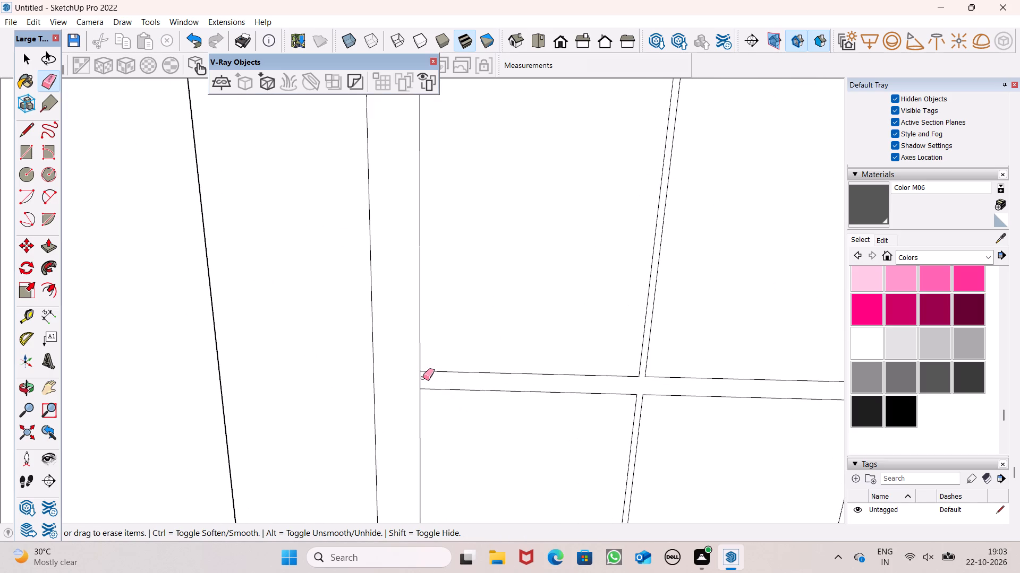
{"action": "left_click_drag", "start_coordinate": [422, 378], "coordinate": [418, 383]}
{"action": "scroll", "coordinate": [443, 290], "scroll_direction": "down", "scroll_amount": 7}
{"action": "scroll", "coordinate": [637, 374], "scroll_direction": "up", "scroll_amount": 4}
{"action": "left_click_drag", "start_coordinate": [670, 331], "coordinate": [677, 331]}
Erase the short lines where both ends of the lowest thin horizontal bar meet the window frame.
{"action": "scroll", "coordinate": [640, 234], "scroll_direction": "down", "scroll_amount": 7}
{"action": "scroll", "coordinate": [636, 420], "scroll_direction": "up", "scroll_amount": 5}
{"action": "left_click_drag", "start_coordinate": [644, 399], "coordinate": [637, 397]}
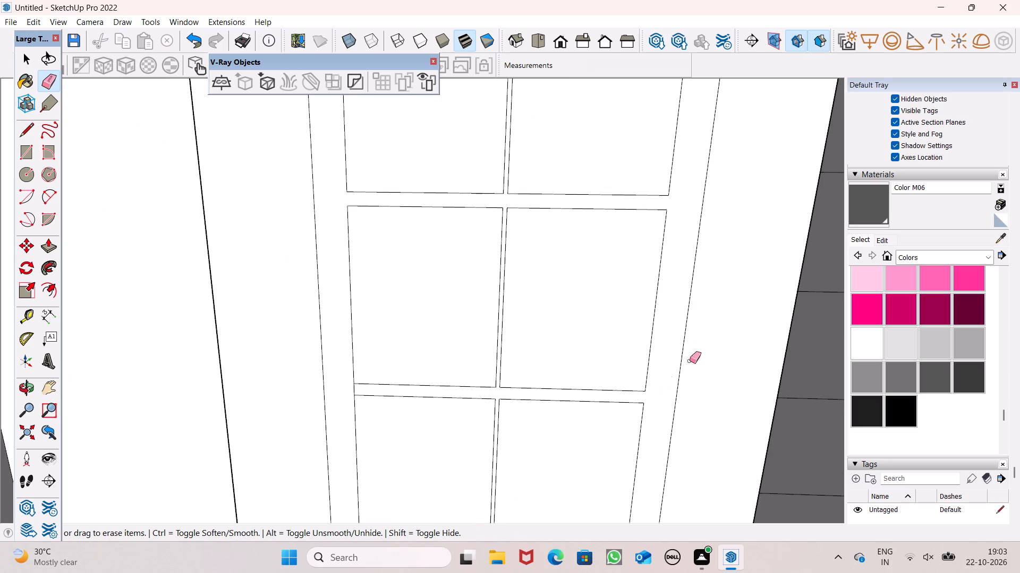
{"action": "scroll", "coordinate": [582, 257], "scroll_direction": "down", "scroll_amount": 6}
{"action": "scroll", "coordinate": [492, 385], "scroll_direction": "up", "scroll_amount": 5}
{"action": "left_click", "coordinate": [426, 313]}
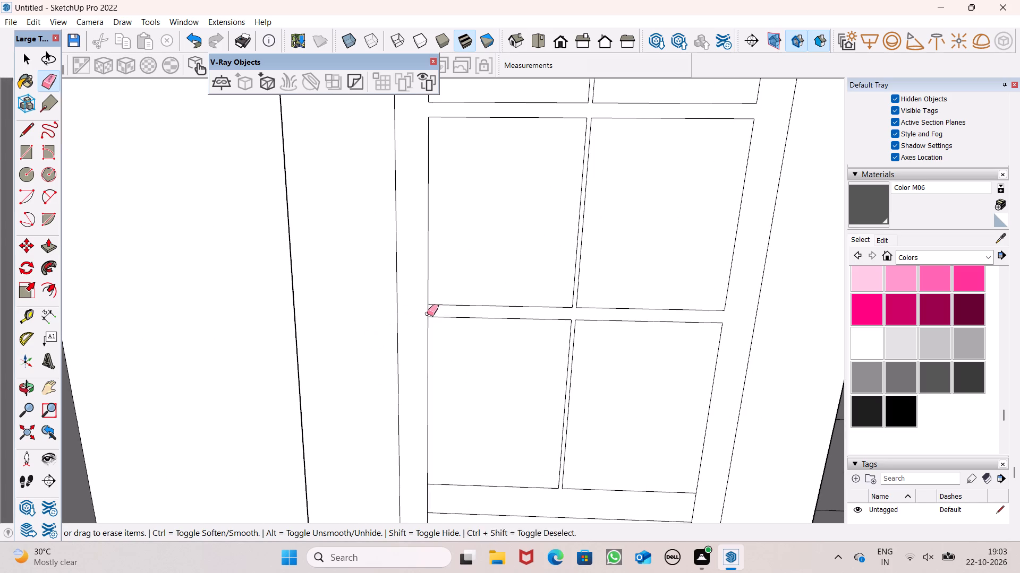
{"action": "scroll", "coordinate": [509, 224], "scroll_direction": "down", "scroll_amount": 7}
{"action": "scroll", "coordinate": [517, 426], "scroll_direction": "up", "scroll_amount": 1}
{"action": "scroll", "coordinate": [522, 373], "scroll_direction": "down", "scroll_amount": 6}
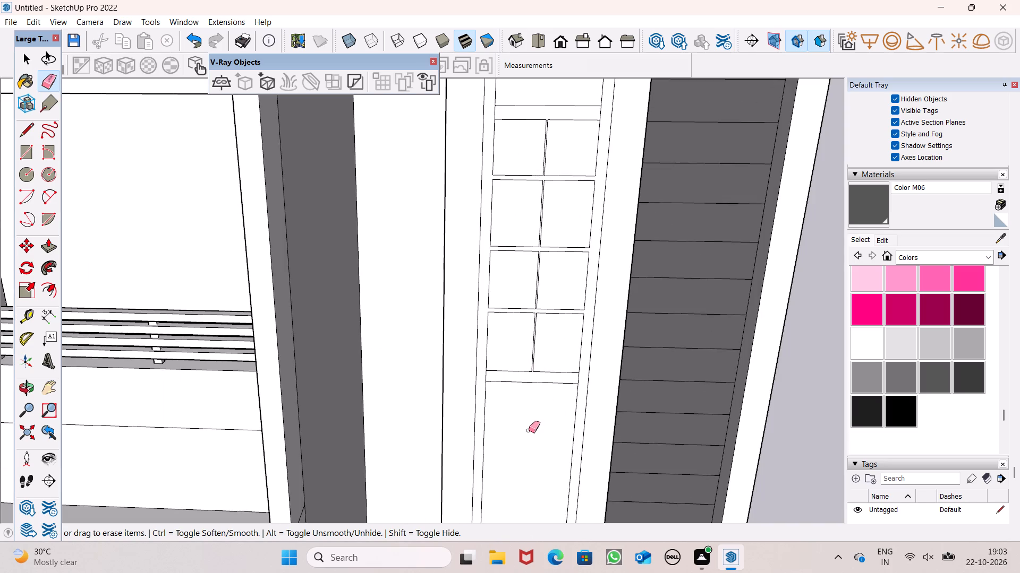
Erase the short lines where both ends of the lower wide horizontal rail meet the window frame.
{"action": "scroll", "coordinate": [532, 356], "scroll_direction": "down", "scroll_amount": 4}
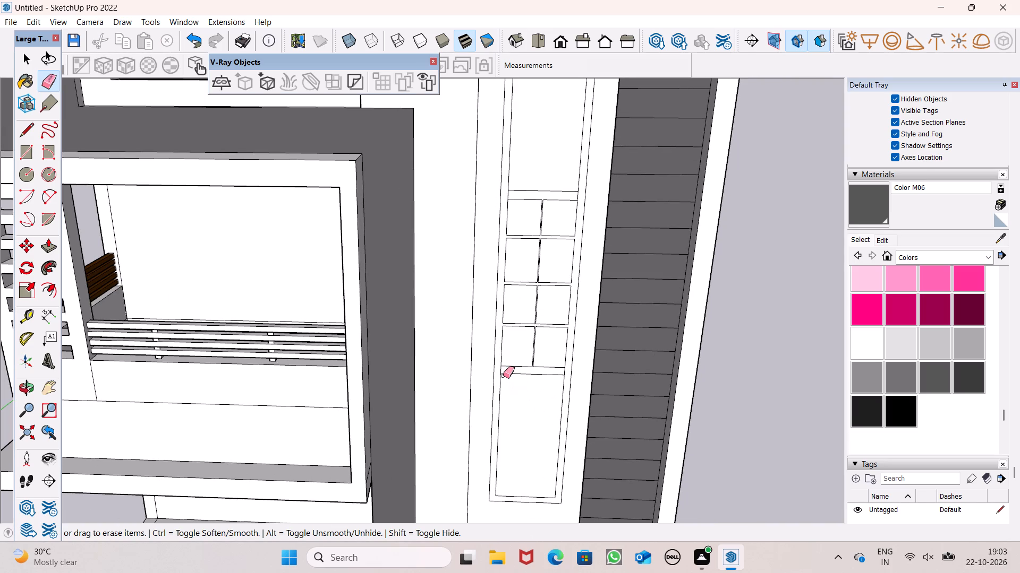
{"action": "scroll", "coordinate": [495, 355], "scroll_direction": "up", "scroll_amount": 10}
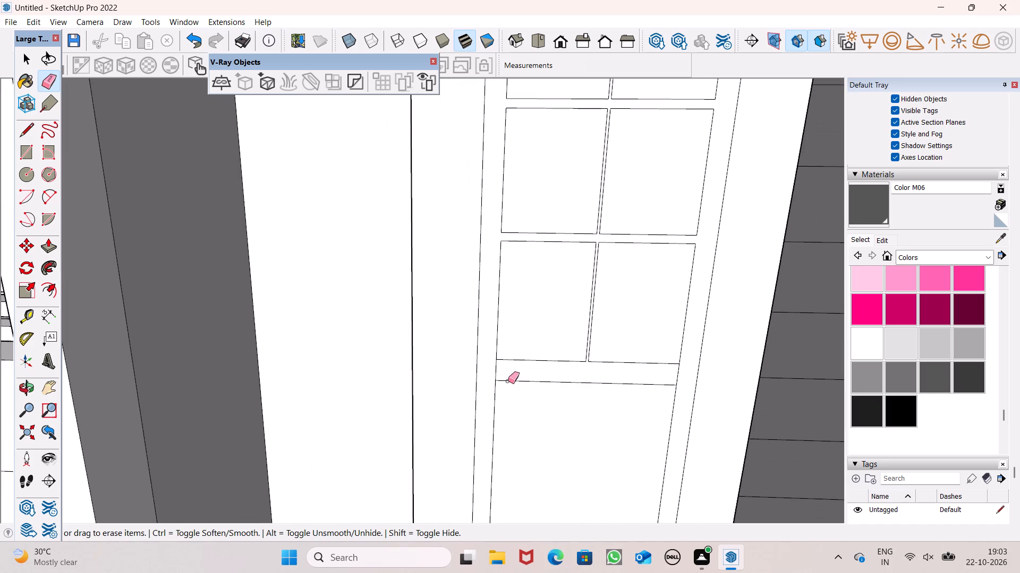
{"action": "left_click_drag", "start_coordinate": [500, 373], "coordinate": [493, 374]}
{"action": "left_click_drag", "start_coordinate": [675, 381], "coordinate": [680, 377]}
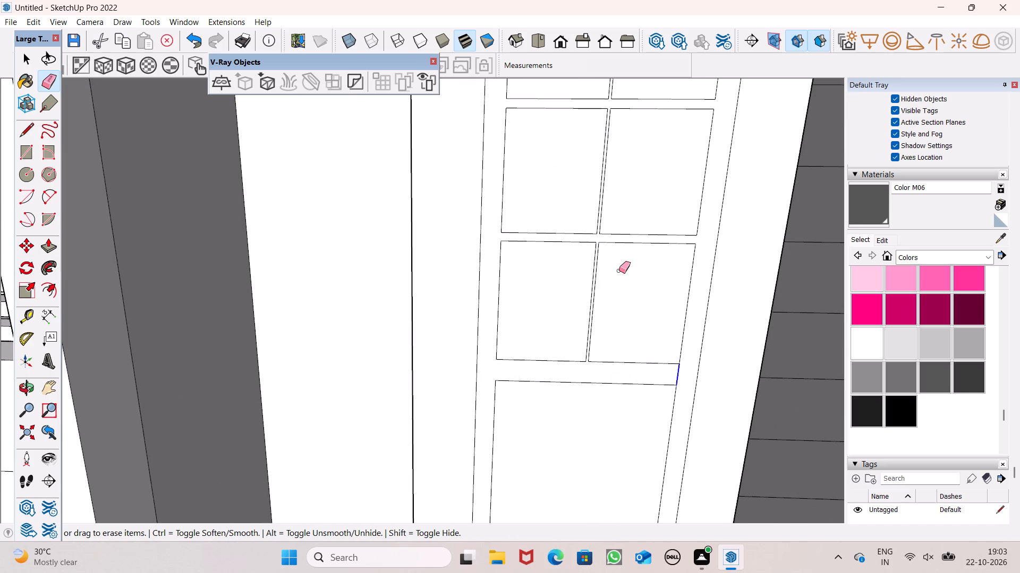
Erase the short lines where both ends of the upper wide horizontal rail meet the window frame.
{"action": "scroll", "coordinate": [617, 270], "scroll_direction": "down", "scroll_amount": 16}
{"action": "middle_click_drag", "start_coordinate": [619, 384], "coordinate": [622, 408]}
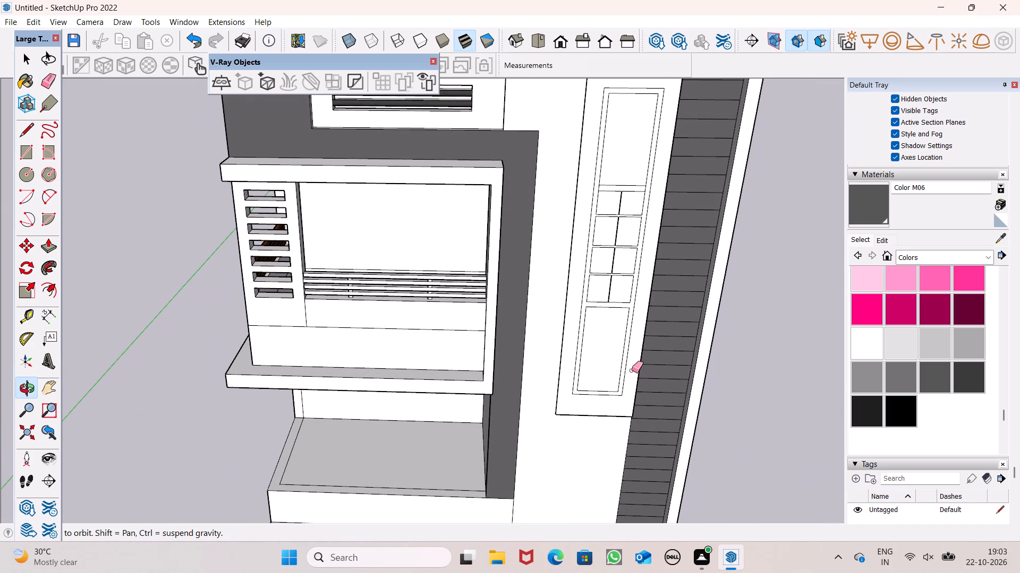
{"action": "scroll", "coordinate": [594, 207], "scroll_direction": "up", "scroll_amount": 7}
{"action": "scroll", "coordinate": [640, 154], "scroll_direction": "up", "scroll_amount": 4}
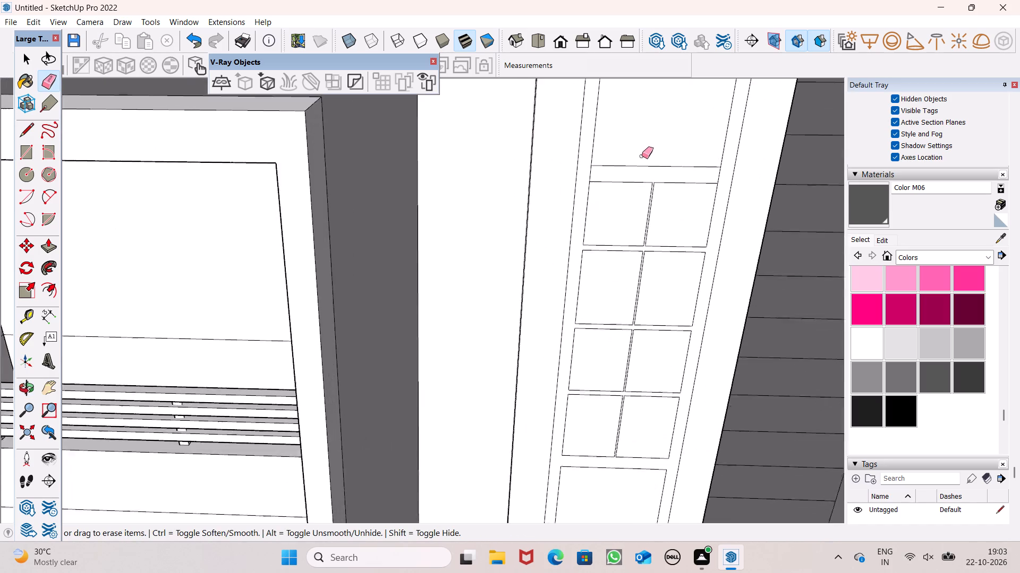
{"action": "scroll", "coordinate": [642, 156], "scroll_direction": "up", "scroll_amount": 7}
{"action": "left_click_drag", "start_coordinate": [551, 184], "coordinate": [541, 185]}
{"action": "scroll", "coordinate": [553, 193], "scroll_direction": "down", "scroll_amount": 5}
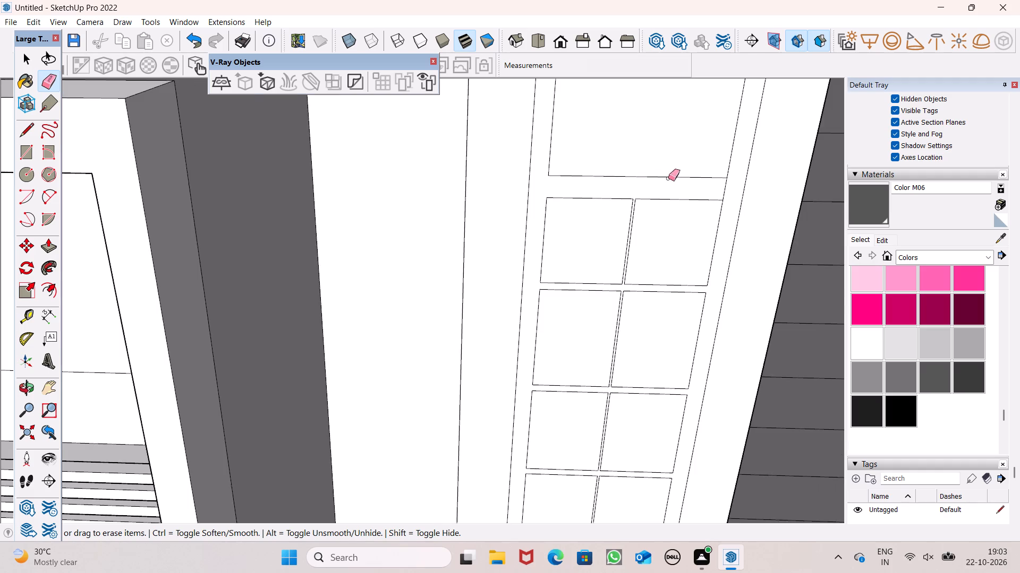
{"action": "scroll", "coordinate": [695, 178], "scroll_direction": "up", "scroll_amount": 3}
{"action": "left_click", "coordinate": [734, 191]}
{"action": "key", "text": "space"}
Paint all eight small panes of the tall window's middle section with Color M05.
{"action": "scroll", "coordinate": [710, 215], "scroll_direction": "down", "scroll_amount": 12}
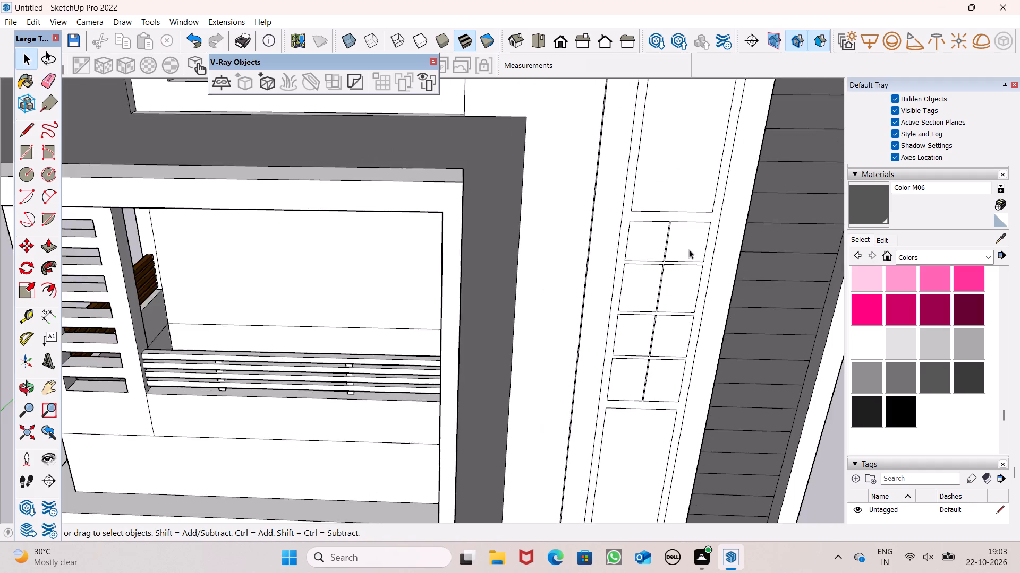
{"action": "scroll", "coordinate": [688, 250], "scroll_direction": "down", "scroll_amount": 4}
{"action": "middle_click_drag", "start_coordinate": [677, 278], "coordinate": [701, 298]}
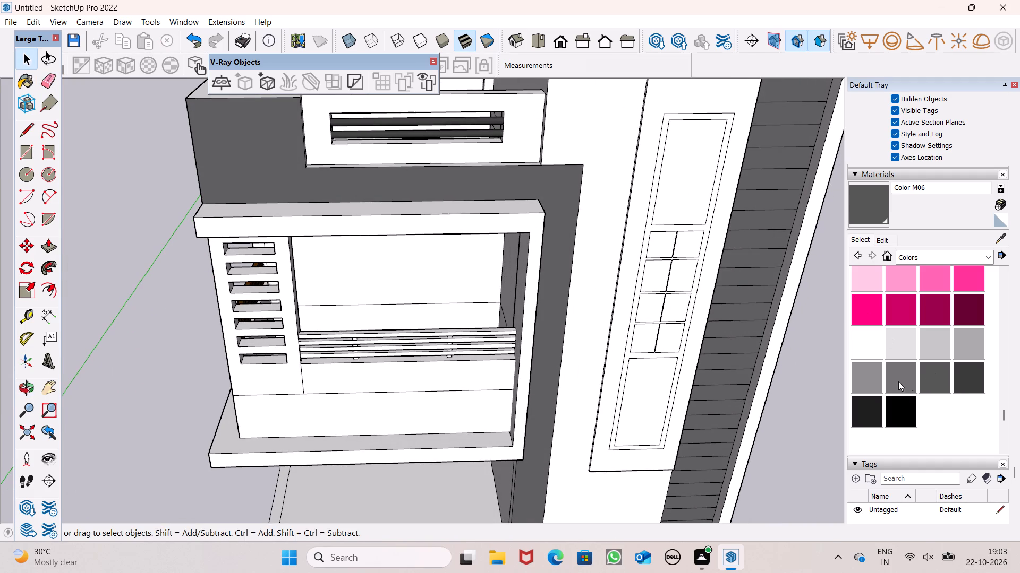
{"action": "middle_click_drag", "start_coordinate": [552, 348], "coordinate": [474, 325]}
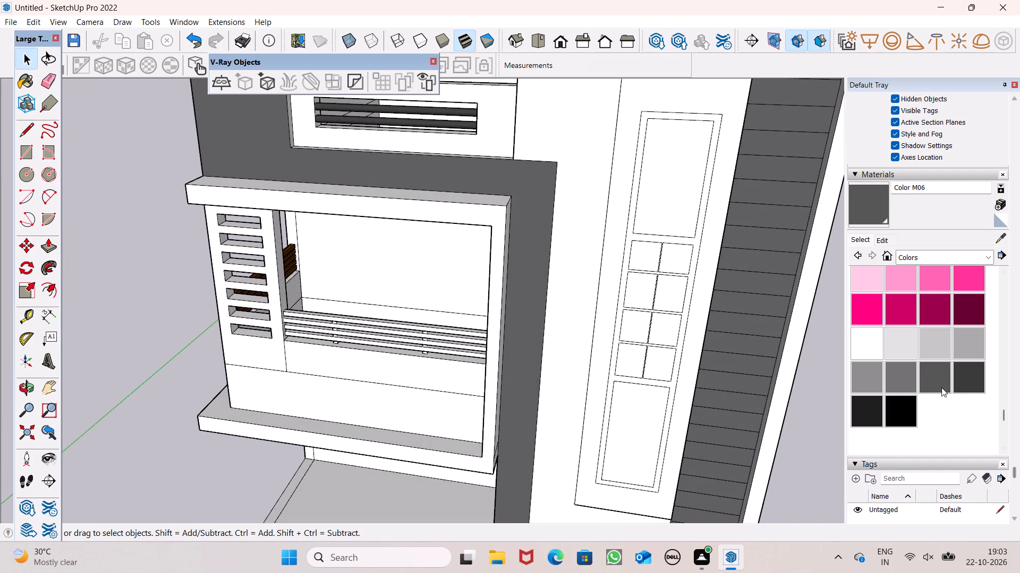
{"action": "left_click", "coordinate": [908, 381]}
{"action": "middle_click_drag", "start_coordinate": [539, 380], "coordinate": [594, 350]}
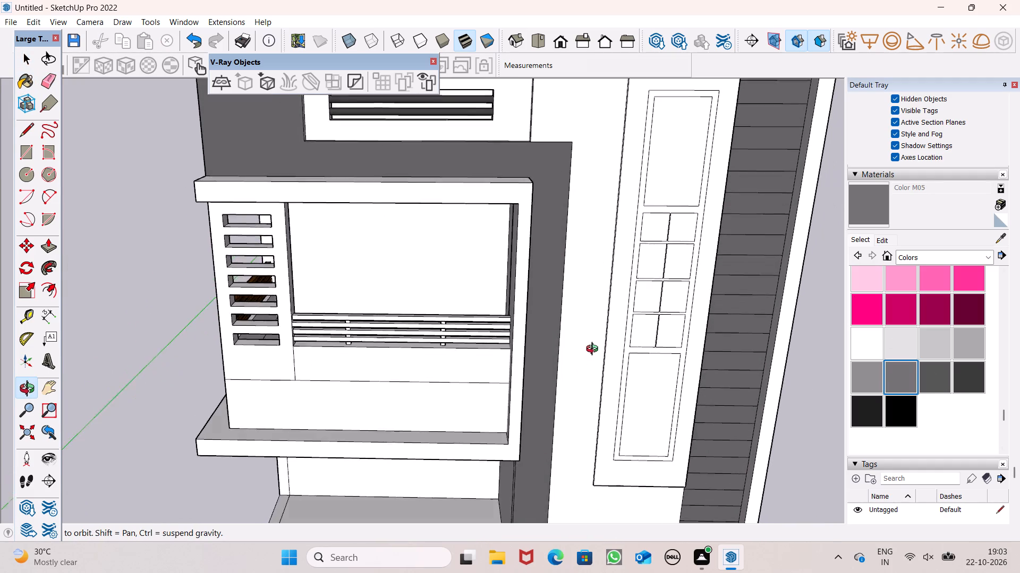
{"action": "middle_click_drag", "start_coordinate": [594, 350], "coordinate": [575, 346]}
{"action": "scroll", "coordinate": [673, 298], "scroll_direction": "up", "scroll_amount": 5}
{"action": "left_click", "coordinate": [677, 205]}
{"action": "left_click", "coordinate": [641, 197]}
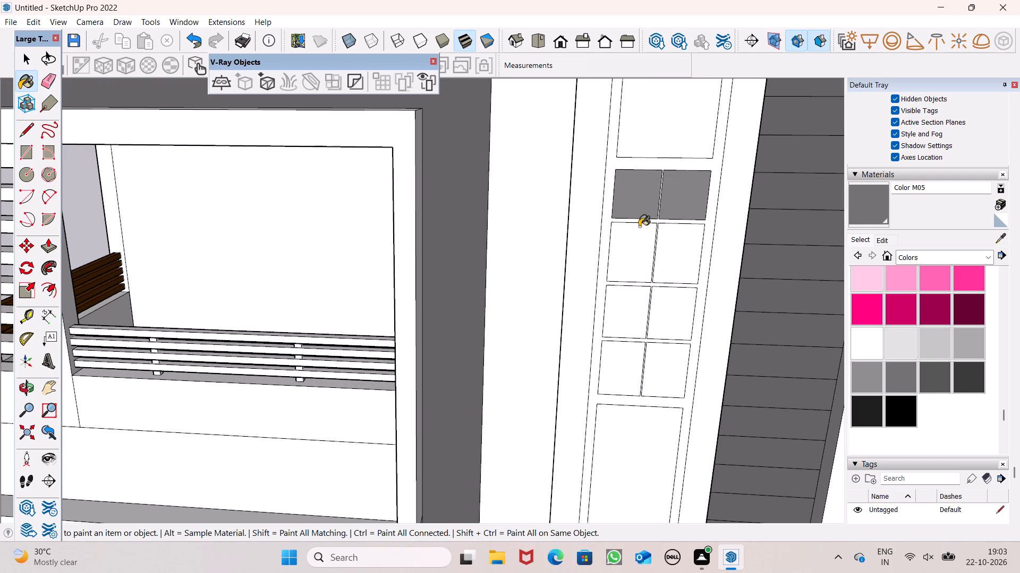
{"action": "left_click", "coordinate": [639, 237]}
{"action": "left_click", "coordinate": [675, 249]}
{"action": "left_click", "coordinate": [669, 316]}
{"action": "left_click", "coordinate": [637, 315]}
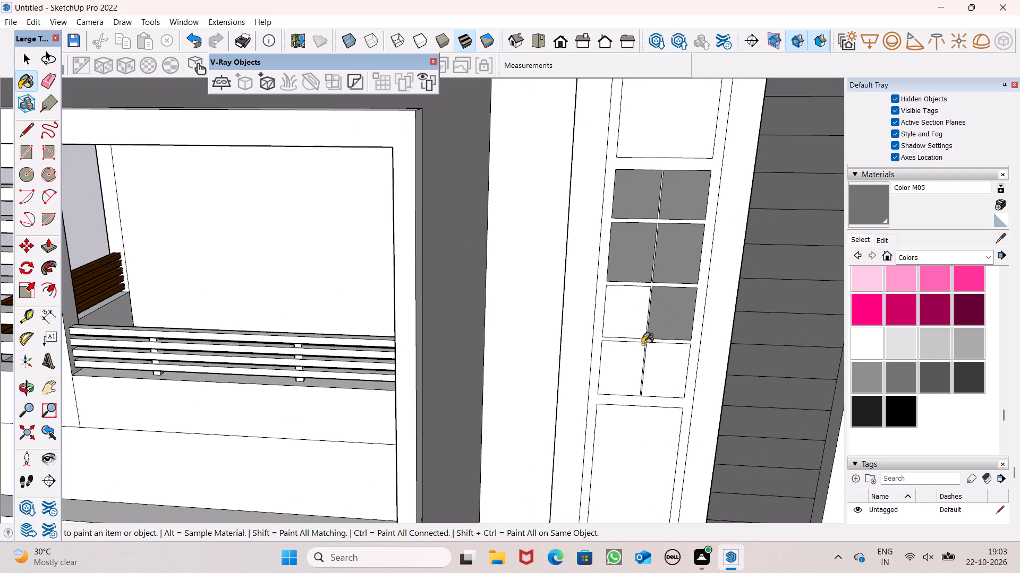
{"action": "left_click", "coordinate": [628, 359]}
{"action": "left_click", "coordinate": [658, 370]}
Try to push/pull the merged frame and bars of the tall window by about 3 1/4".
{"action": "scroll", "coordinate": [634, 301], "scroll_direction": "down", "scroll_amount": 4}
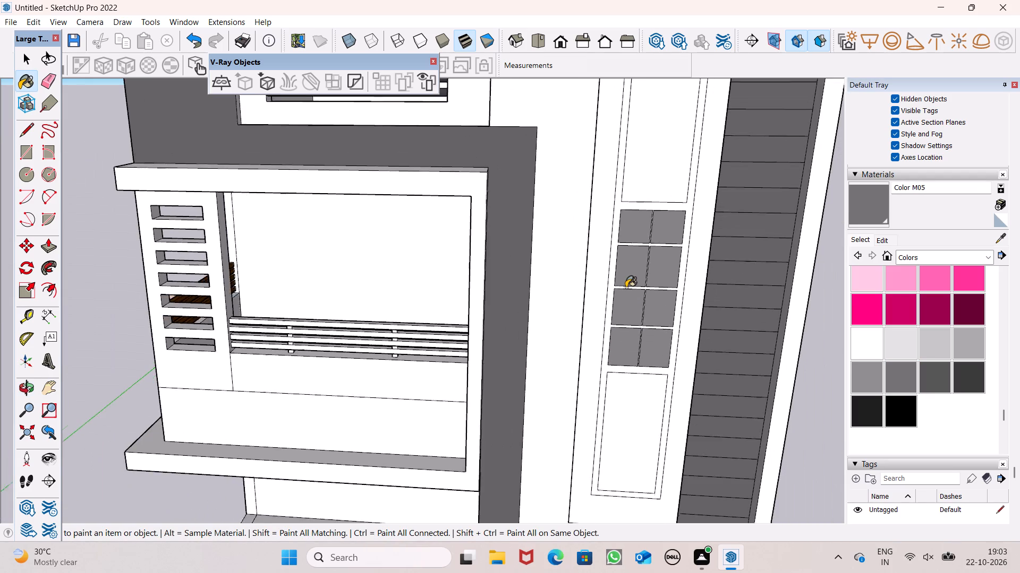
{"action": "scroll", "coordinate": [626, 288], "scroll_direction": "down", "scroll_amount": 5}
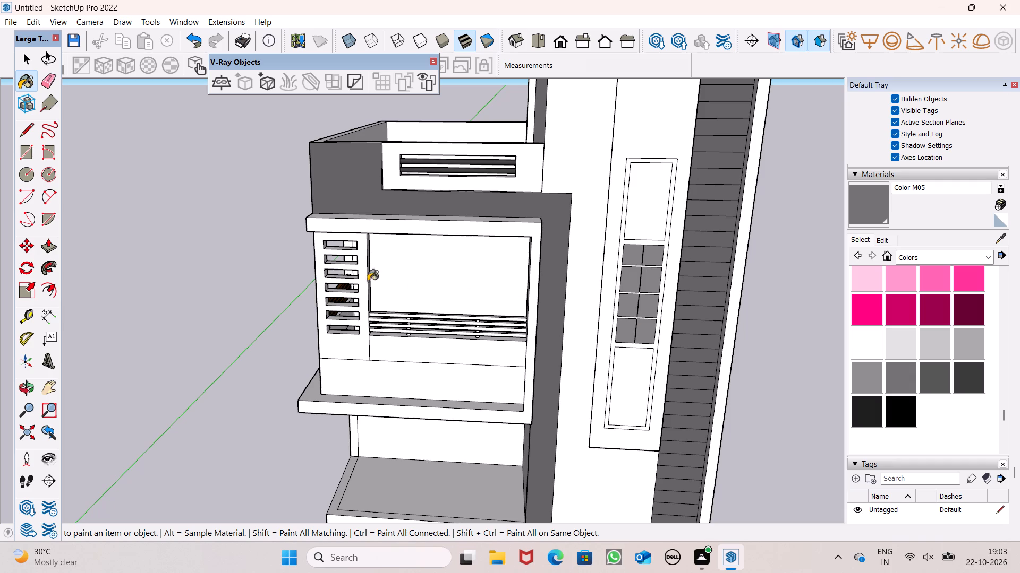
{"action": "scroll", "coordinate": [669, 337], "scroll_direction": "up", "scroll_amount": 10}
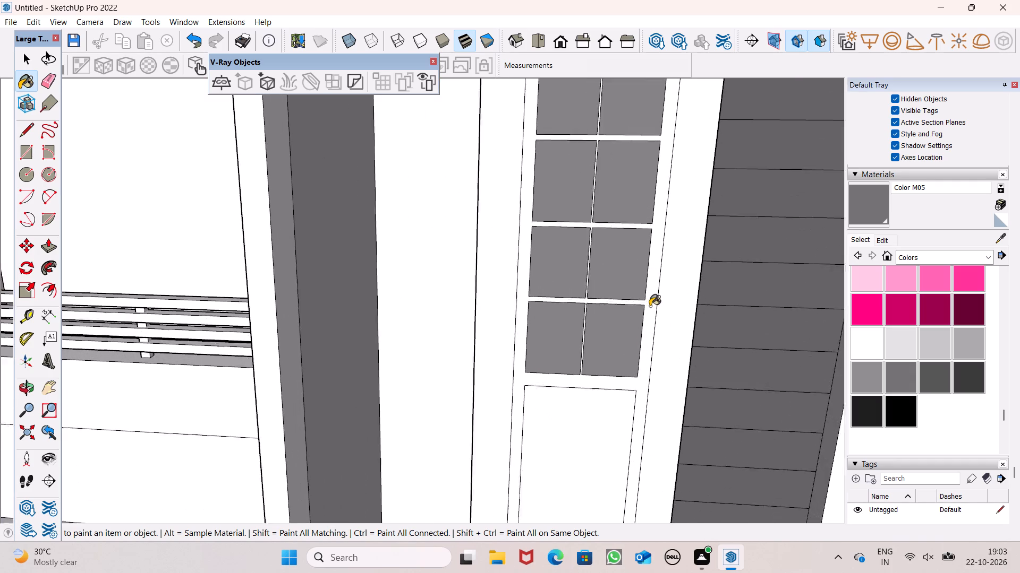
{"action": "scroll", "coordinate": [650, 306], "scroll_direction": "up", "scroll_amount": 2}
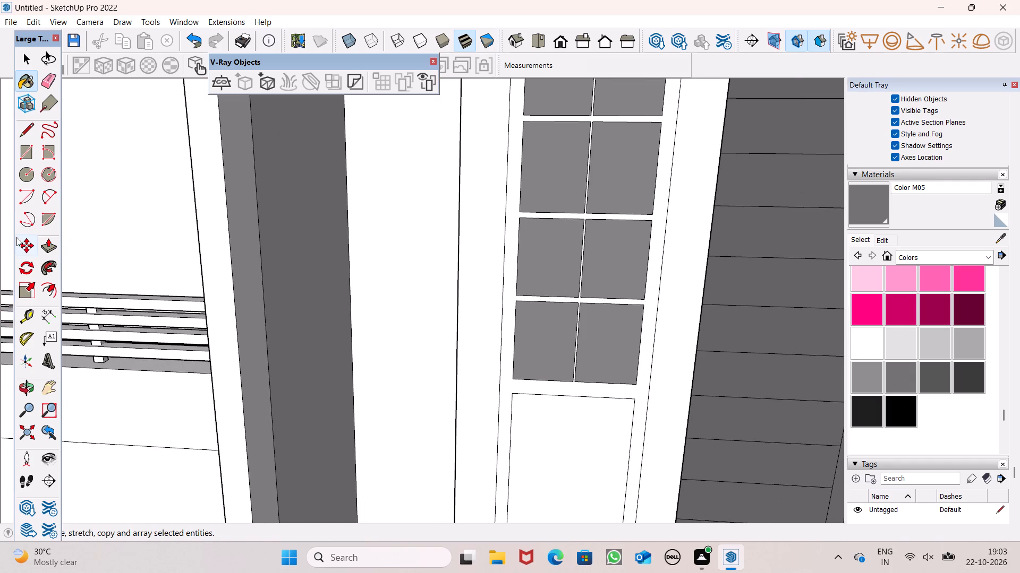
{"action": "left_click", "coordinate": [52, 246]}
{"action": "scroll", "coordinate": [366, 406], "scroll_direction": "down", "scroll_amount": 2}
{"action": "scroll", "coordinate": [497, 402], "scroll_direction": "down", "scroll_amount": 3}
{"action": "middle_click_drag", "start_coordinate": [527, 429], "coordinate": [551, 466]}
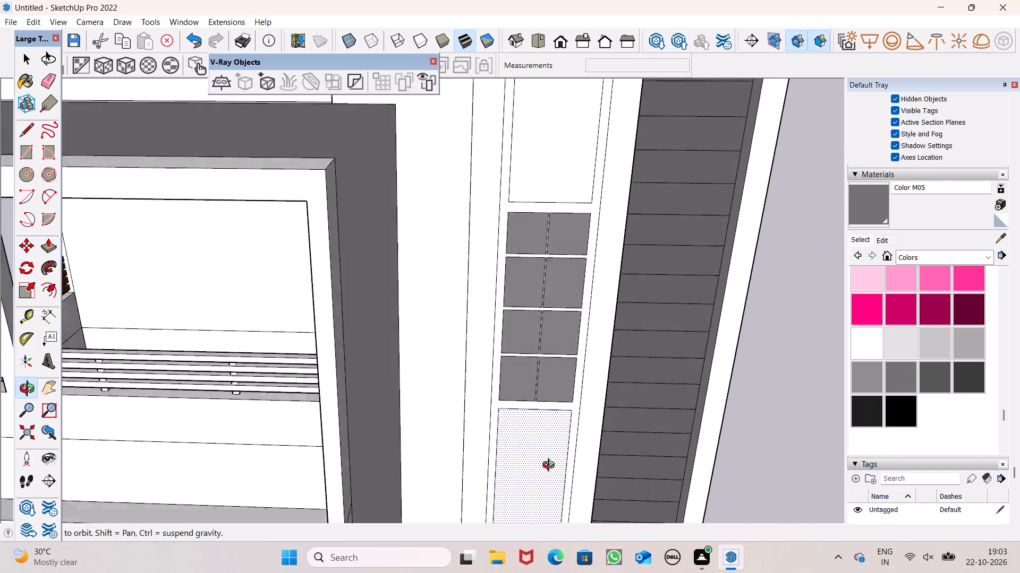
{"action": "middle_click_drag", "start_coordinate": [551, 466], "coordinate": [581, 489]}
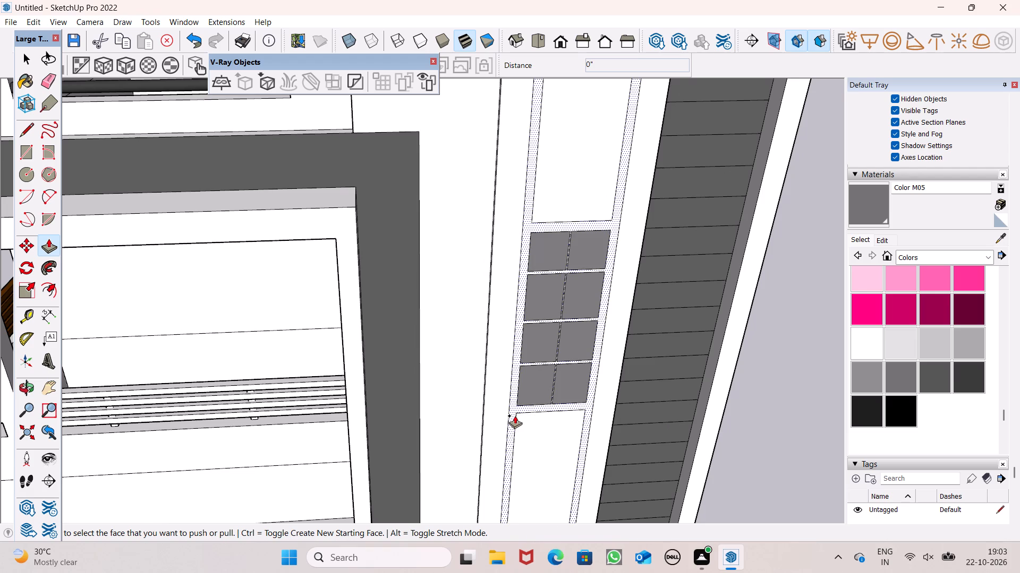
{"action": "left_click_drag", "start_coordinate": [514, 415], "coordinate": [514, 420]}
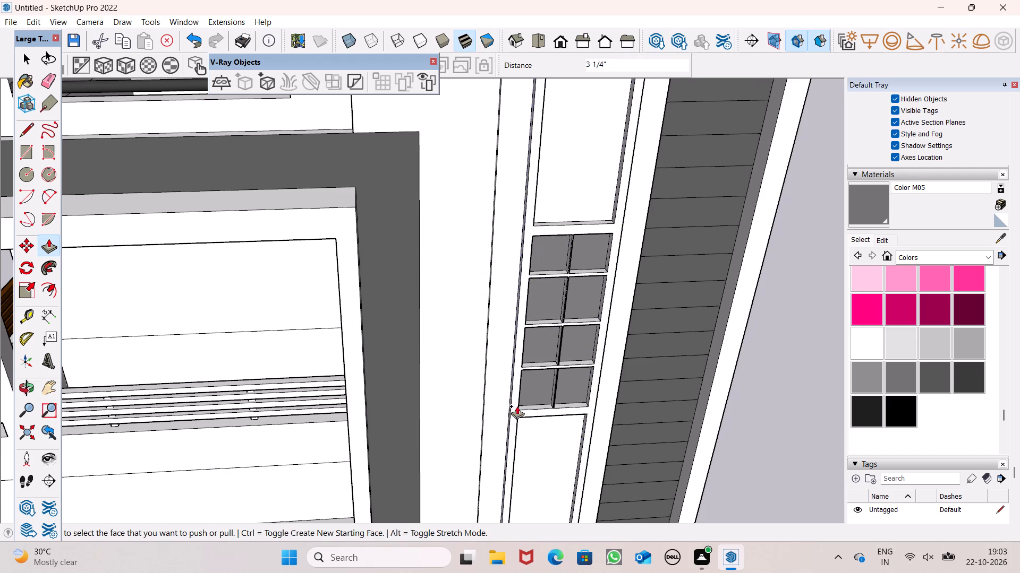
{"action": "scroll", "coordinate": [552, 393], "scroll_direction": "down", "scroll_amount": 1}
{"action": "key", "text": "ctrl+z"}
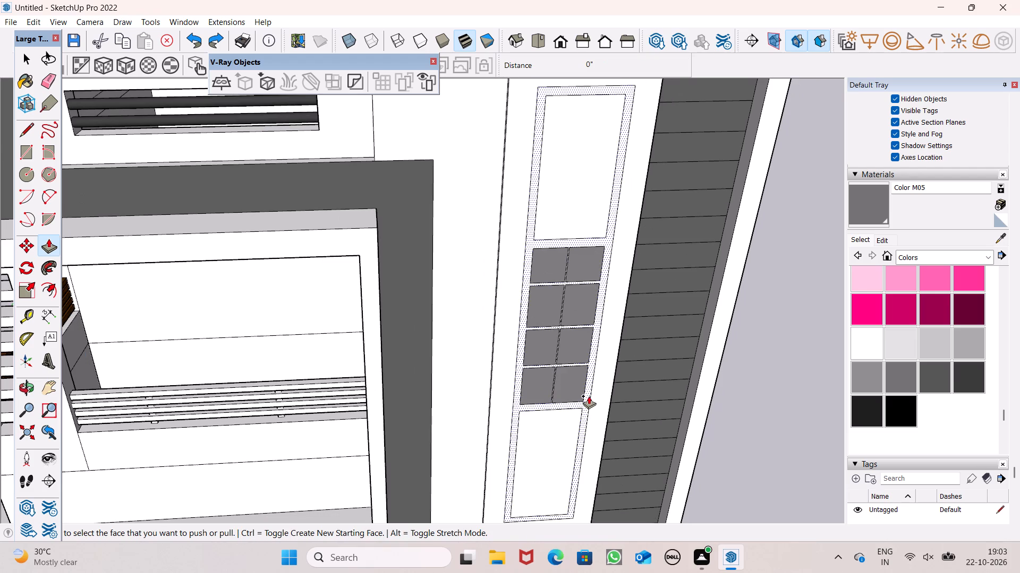
Undo the painting of the tall window's small panes and the line erasures that merged its bars and rails with the frame.
{"action": "key", "text": "ctrl+z"}
{"action": "key", "text": "ctrl+z"}
{"action": "key", "text": "ctrl+z"}
{"action": "key", "text": "ctrl+z"}
{"action": "key", "text": "ctrl+z"}
{"action": "key", "text": "ctrl+z"}
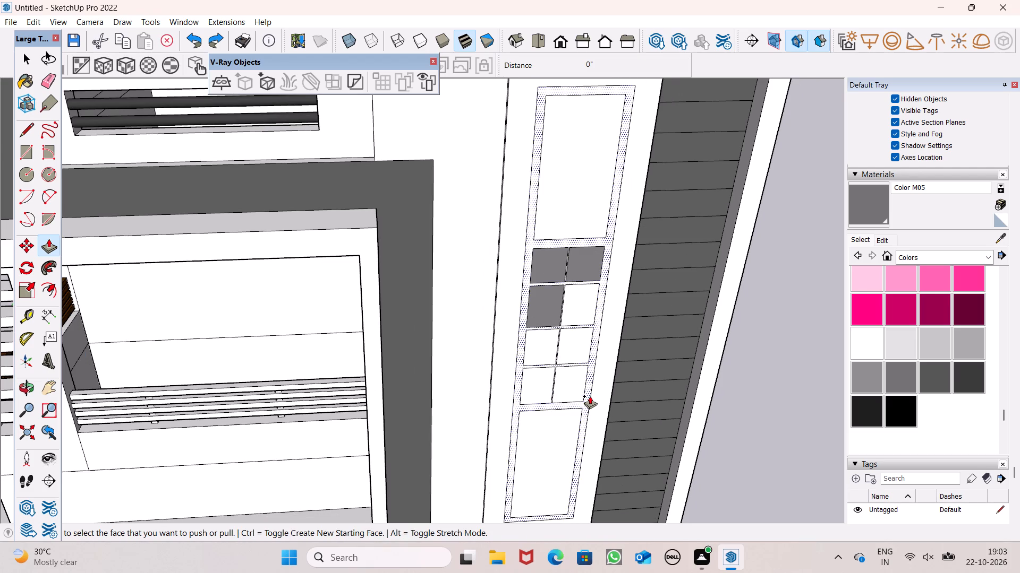
{"action": "key", "text": "ctrl+z"}
{"action": "key", "text": "ctrl+z"}
{"action": "key", "text": "ctrl+z"}
{"action": "key", "text": "ctrl+z"}
{"action": "key", "text": "ctrl+z"}
{"action": "key", "text": "ctrl+z"}
{"action": "key", "text": "ctrl+z"}
{"action": "key", "text": "ctrl+z"}
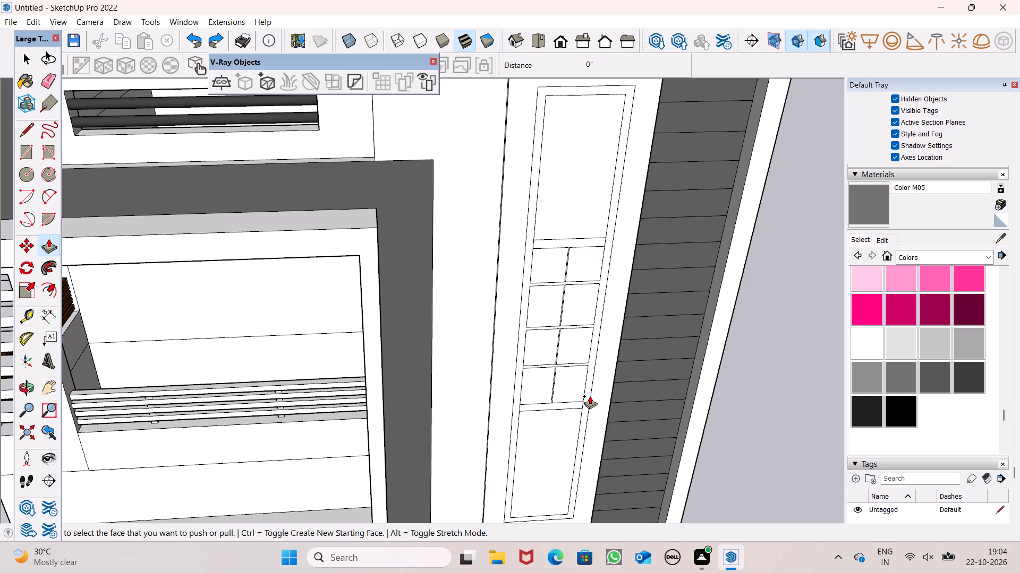
{"action": "key", "text": "ctrl+z"}
{"action": "key", "text": "ctrl+z"}
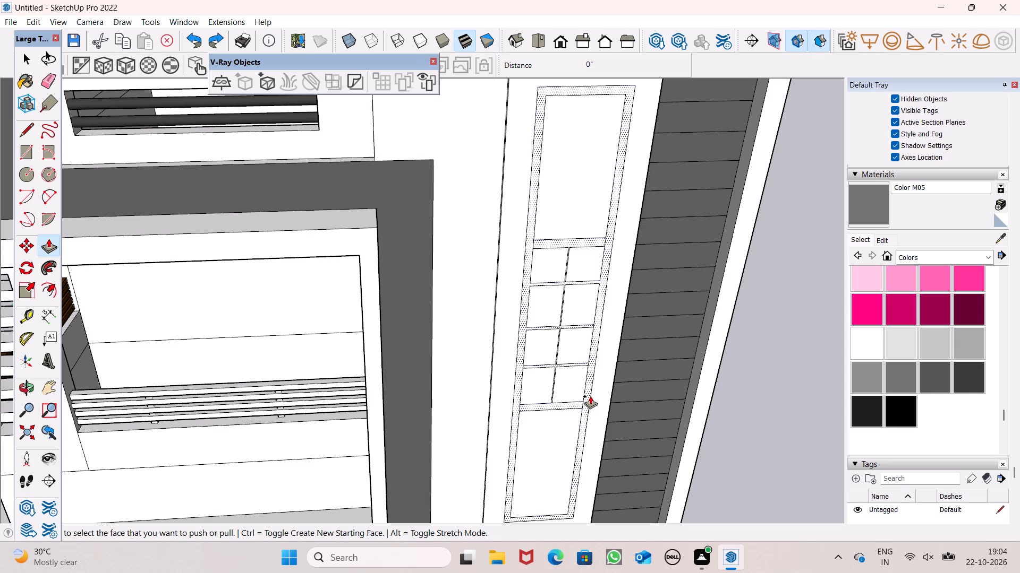
{"action": "key", "text": "ctrl+z"}
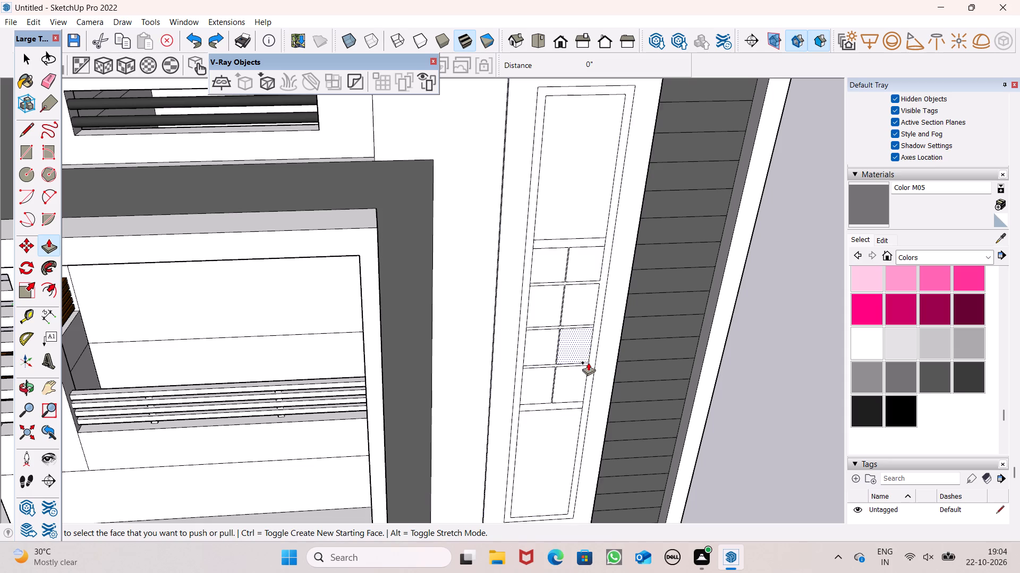
{"action": "key", "text": "space"}
{"action": "key", "text": "ctrl+z"}
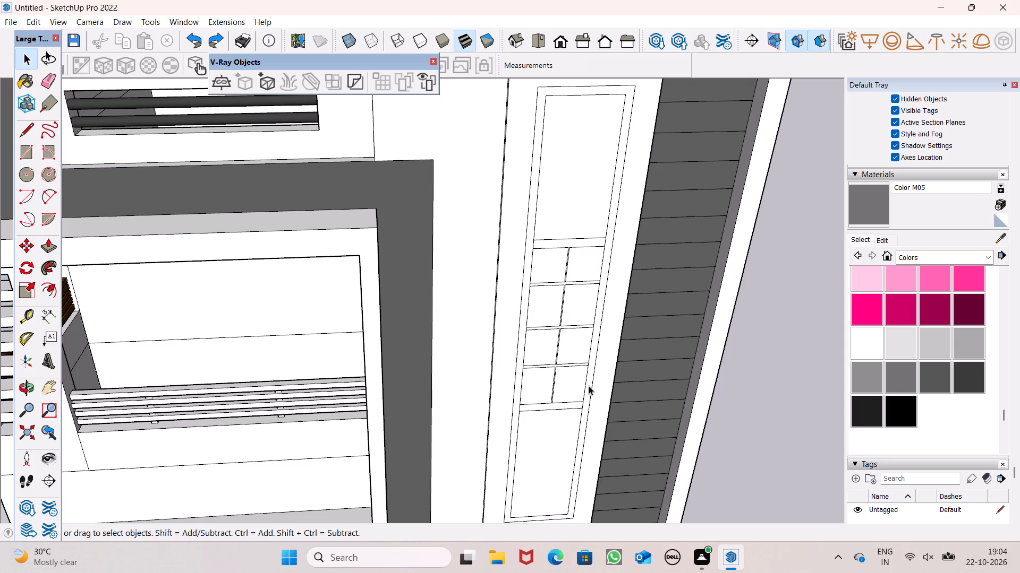
Paint all eight small panes in the tall window's middle section with Color M05.
{"action": "key", "text": "space"}
{"action": "left_click", "coordinate": [878, 208]}
{"action": "scroll", "coordinate": [488, 281], "scroll_direction": "up", "scroll_amount": 2}
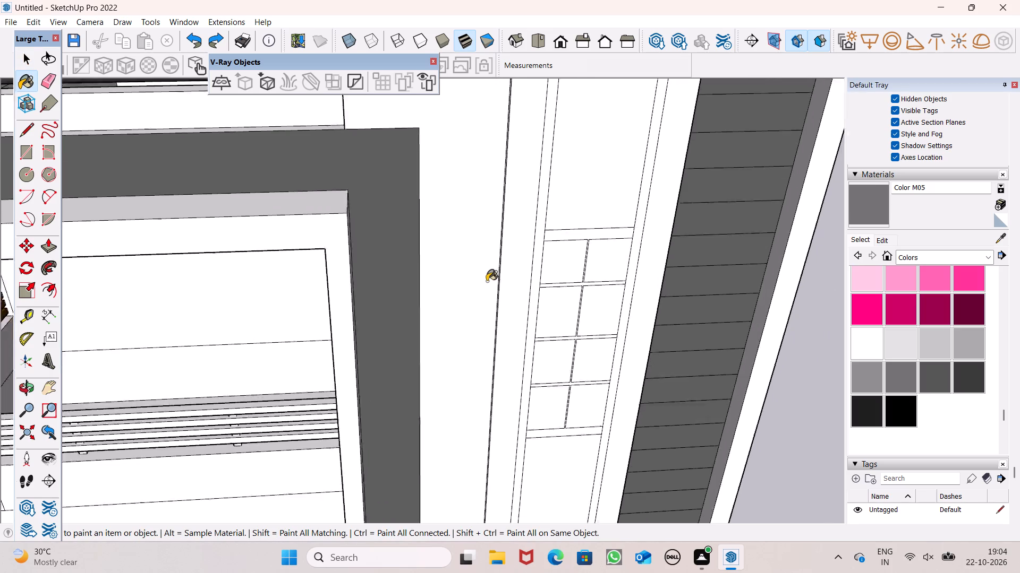
{"action": "scroll", "coordinate": [487, 281], "scroll_direction": "up", "scroll_amount": 4}
{"action": "left_click", "coordinate": [609, 277]}
{"action": "left_click", "coordinate": [610, 300]}
{"action": "left_click", "coordinate": [652, 270]}
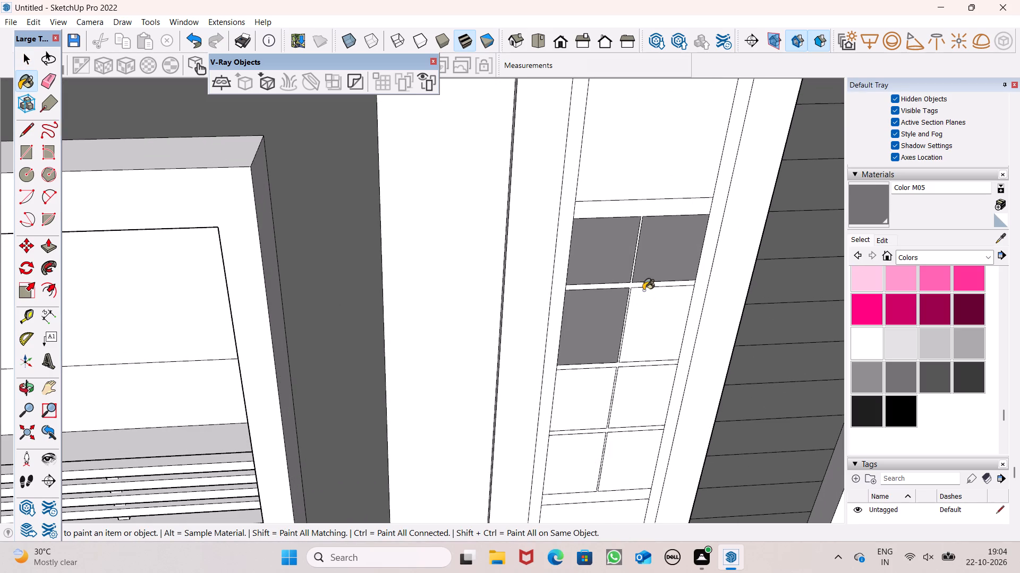
{"action": "left_click", "coordinate": [639, 317]}
{"action": "left_click", "coordinate": [592, 399]}
{"action": "left_click", "coordinate": [640, 402]}
{"action": "left_click", "coordinate": [643, 465]}
{"action": "left_click_drag", "start_coordinate": [563, 476], "coordinate": [564, 462]}
{"action": "scroll", "coordinate": [624, 311], "scroll_direction": "down", "scroll_amount": 6}
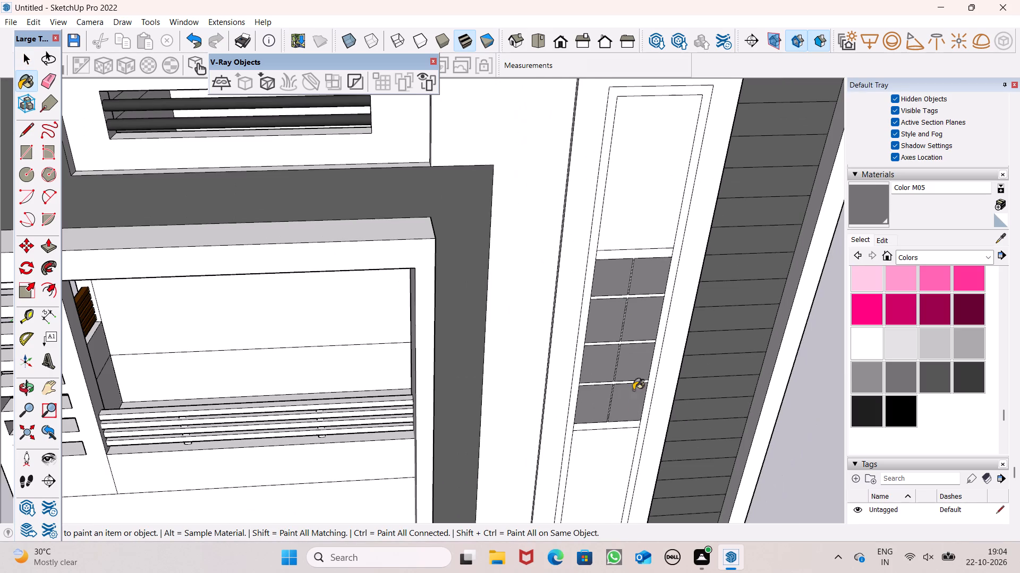
Push/pull the outer frame of the tall window by about 2 15/16".
{"action": "key", "text": "space"}
{"action": "scroll", "coordinate": [516, 366], "scroll_direction": "down", "scroll_amount": 4}
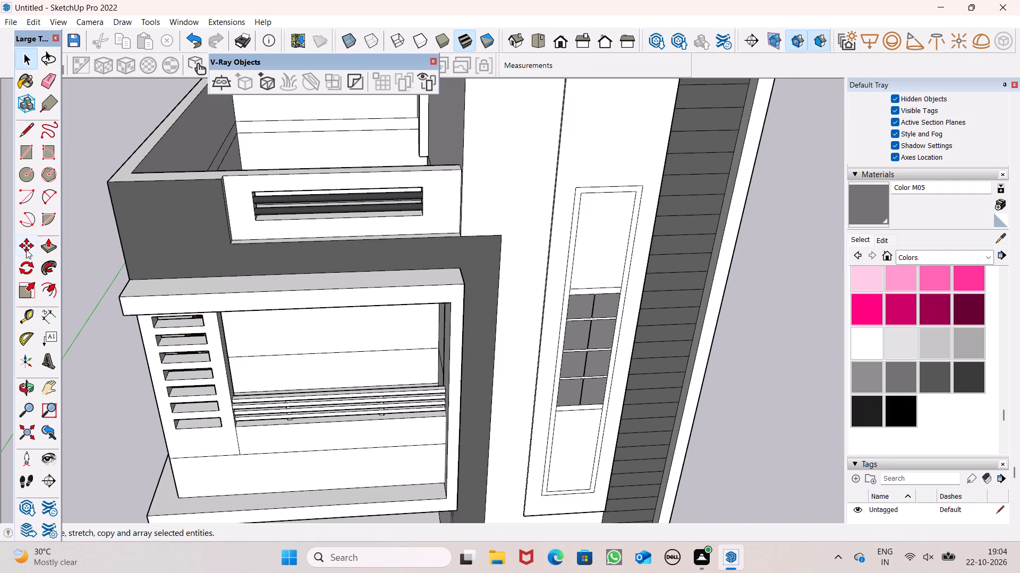
{"action": "left_click", "coordinate": [50, 244]}
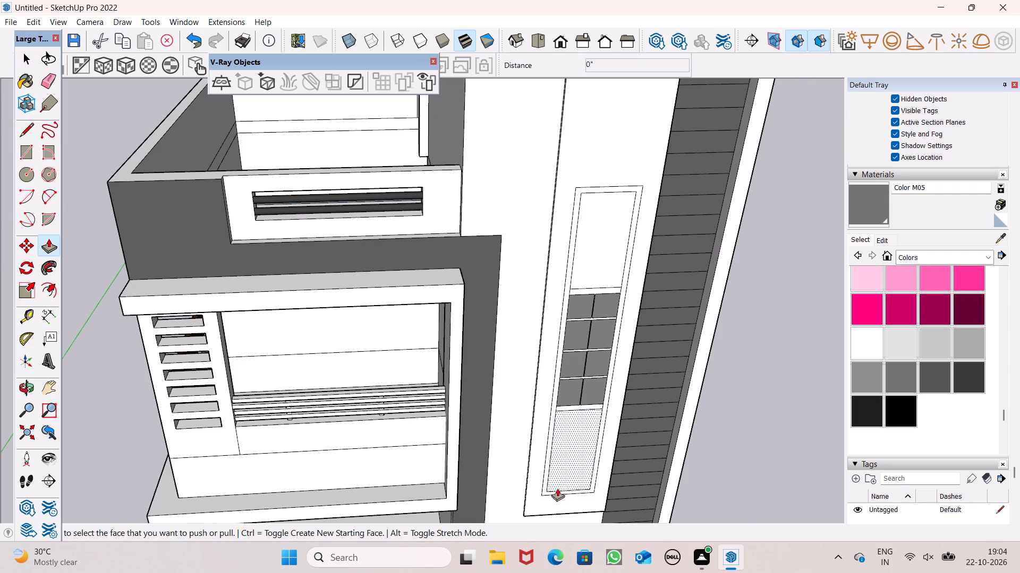
{"action": "left_click", "coordinate": [546, 489]}
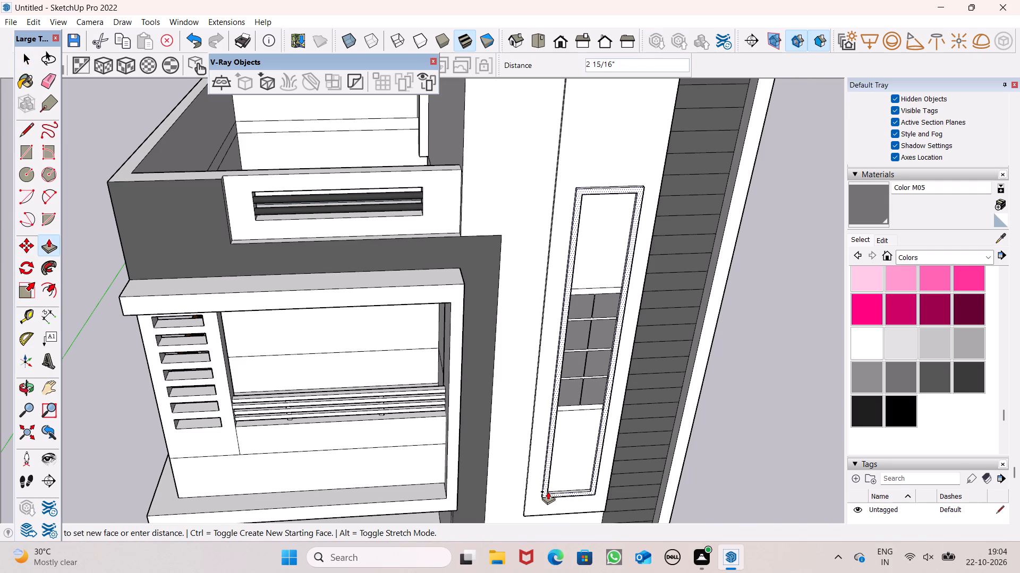
{"action": "scroll", "coordinate": [546, 411], "scroll_direction": "down", "scroll_amount": 4}
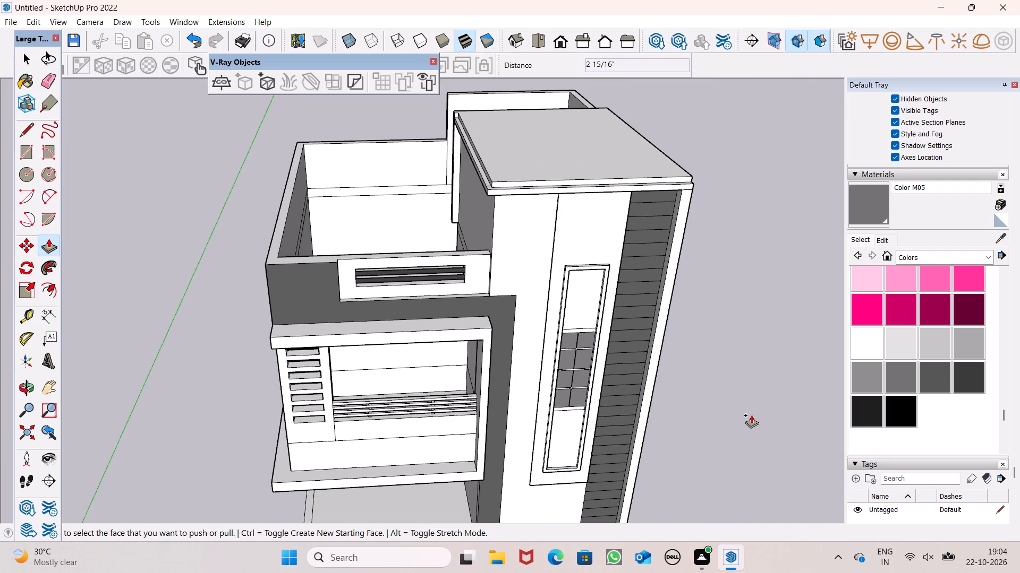
{"action": "key", "text": "space"}
{"action": "left_click", "coordinate": [752, 389]}
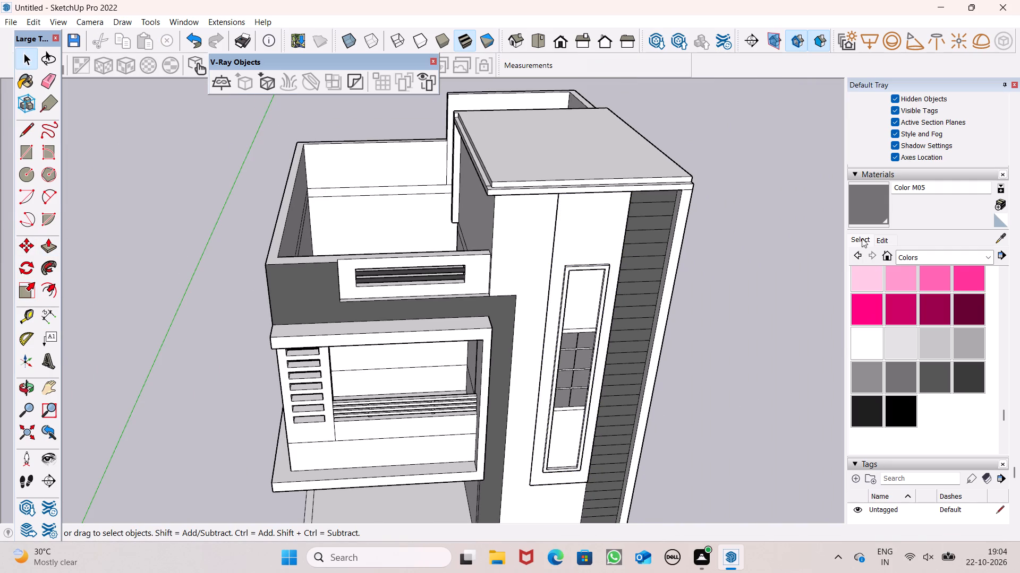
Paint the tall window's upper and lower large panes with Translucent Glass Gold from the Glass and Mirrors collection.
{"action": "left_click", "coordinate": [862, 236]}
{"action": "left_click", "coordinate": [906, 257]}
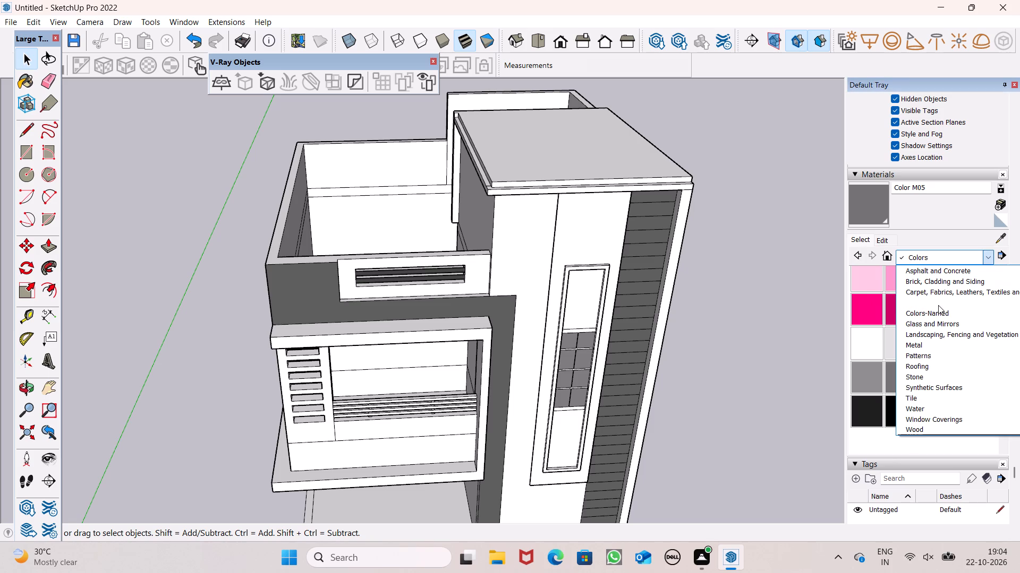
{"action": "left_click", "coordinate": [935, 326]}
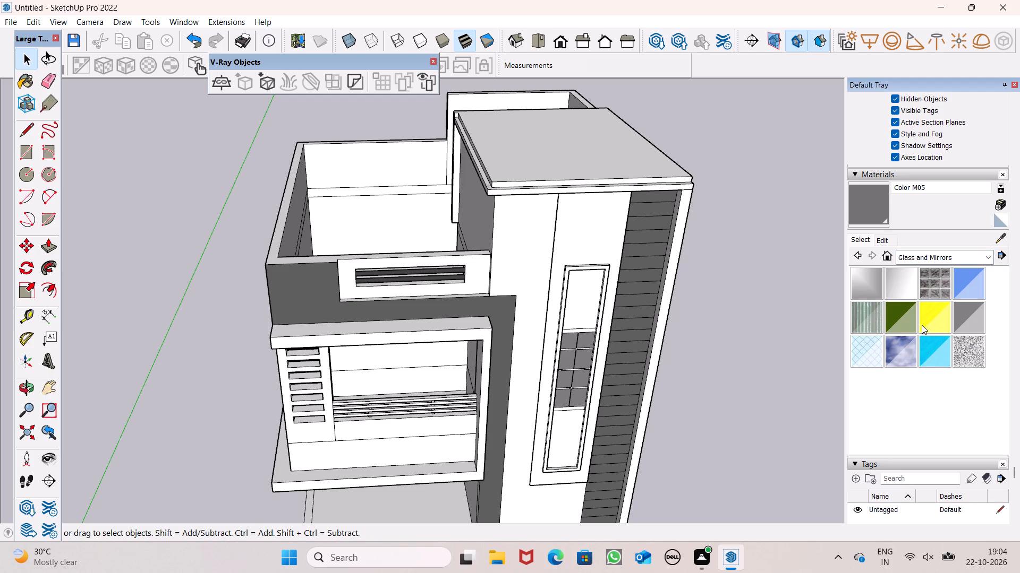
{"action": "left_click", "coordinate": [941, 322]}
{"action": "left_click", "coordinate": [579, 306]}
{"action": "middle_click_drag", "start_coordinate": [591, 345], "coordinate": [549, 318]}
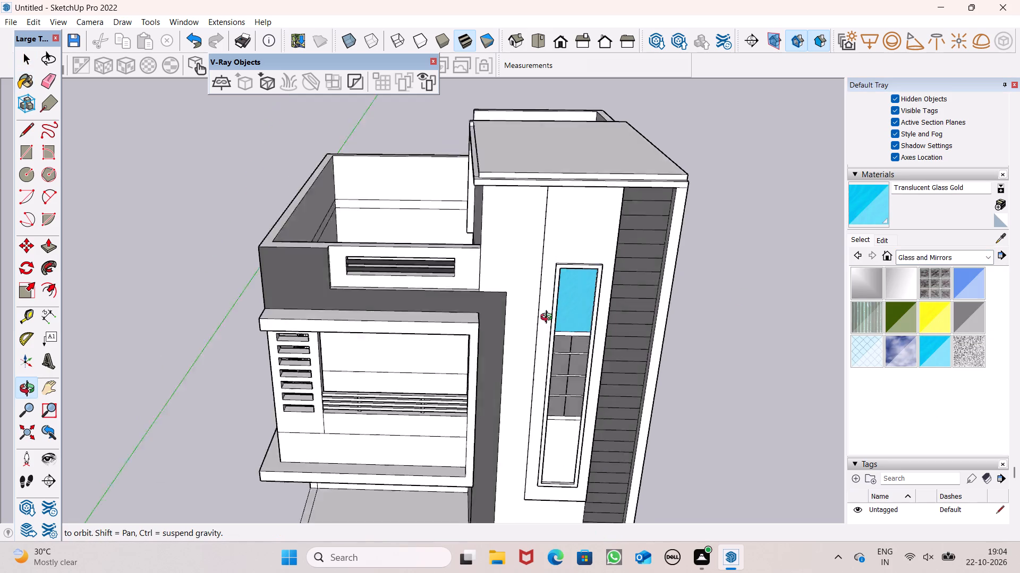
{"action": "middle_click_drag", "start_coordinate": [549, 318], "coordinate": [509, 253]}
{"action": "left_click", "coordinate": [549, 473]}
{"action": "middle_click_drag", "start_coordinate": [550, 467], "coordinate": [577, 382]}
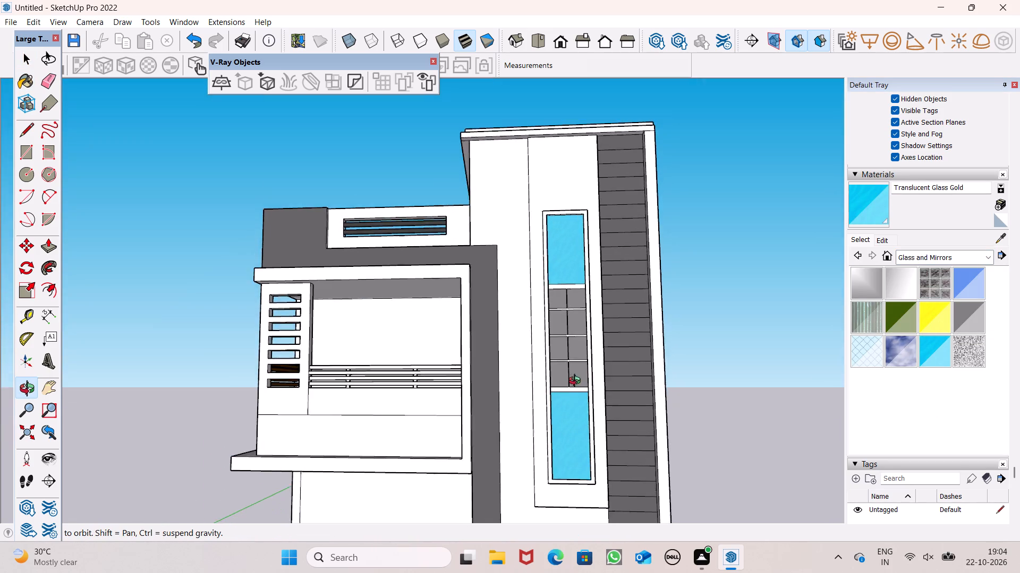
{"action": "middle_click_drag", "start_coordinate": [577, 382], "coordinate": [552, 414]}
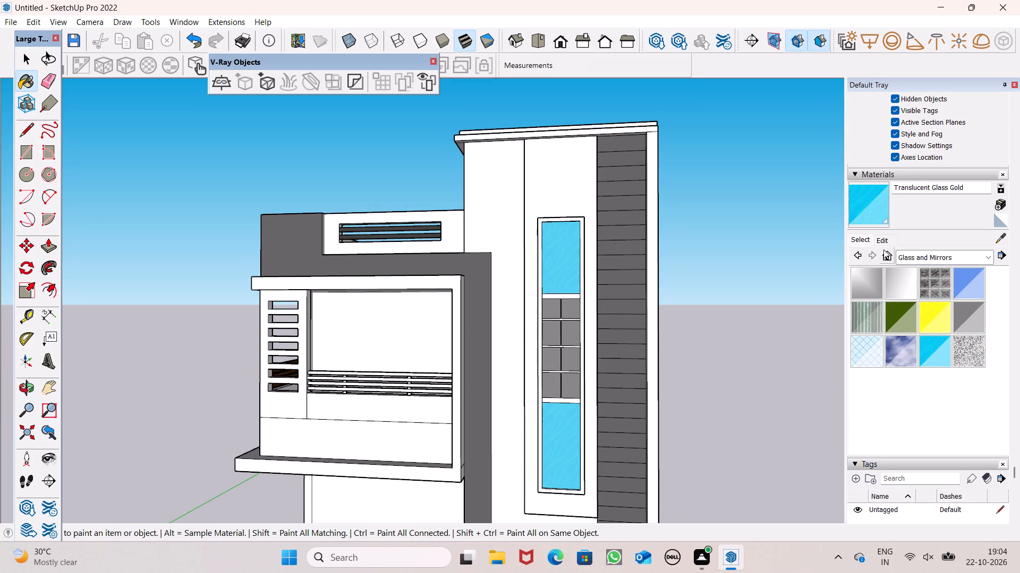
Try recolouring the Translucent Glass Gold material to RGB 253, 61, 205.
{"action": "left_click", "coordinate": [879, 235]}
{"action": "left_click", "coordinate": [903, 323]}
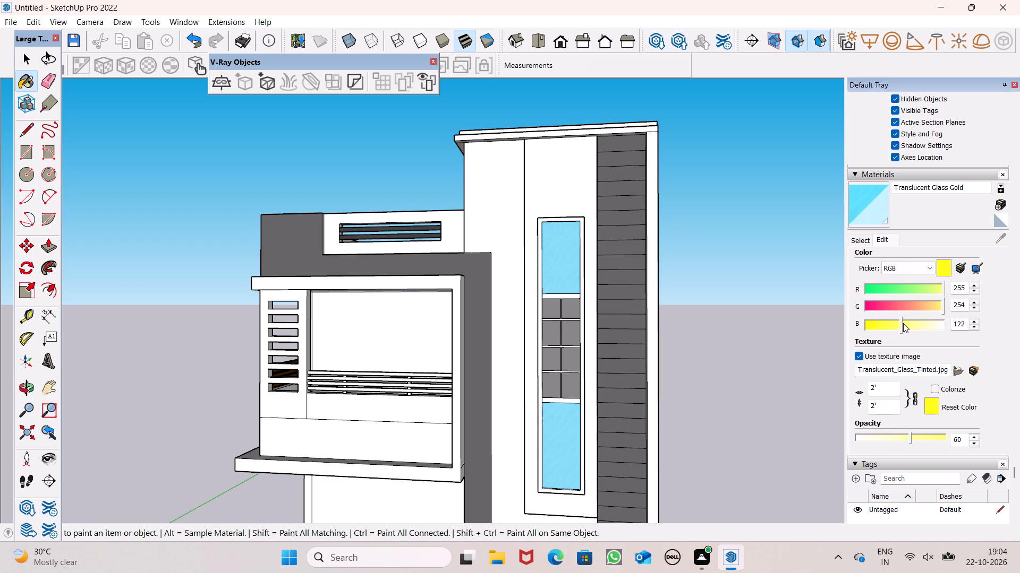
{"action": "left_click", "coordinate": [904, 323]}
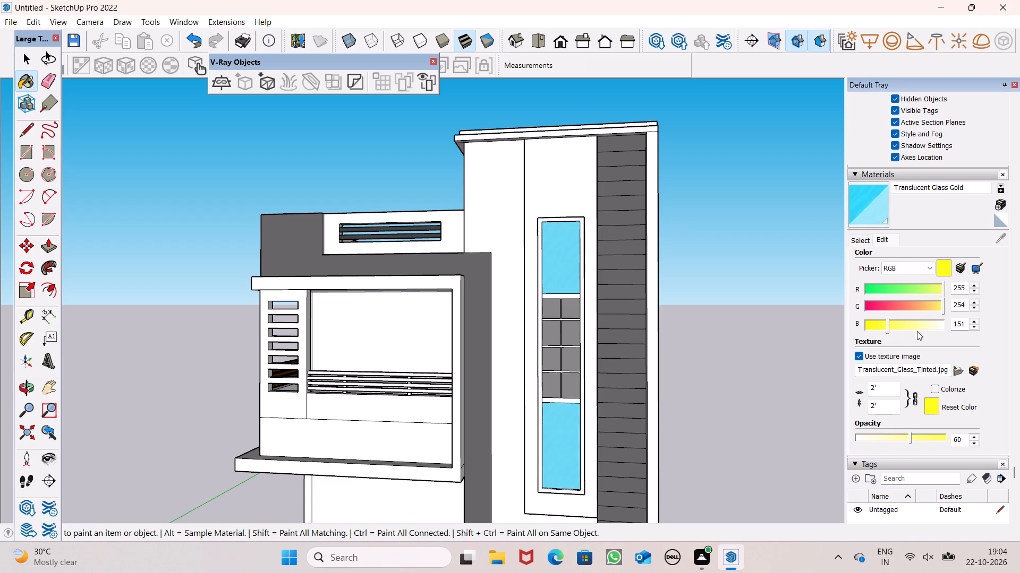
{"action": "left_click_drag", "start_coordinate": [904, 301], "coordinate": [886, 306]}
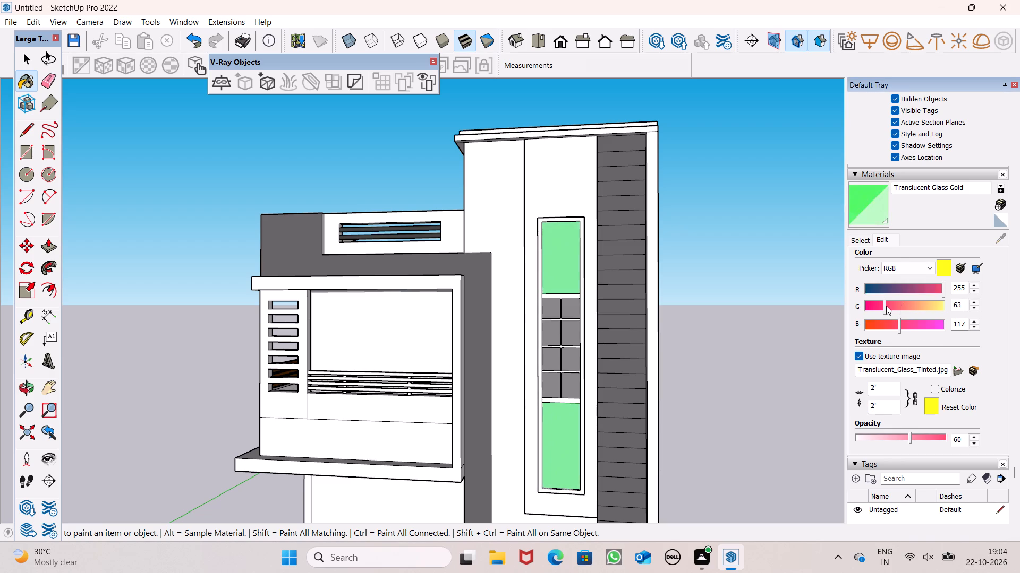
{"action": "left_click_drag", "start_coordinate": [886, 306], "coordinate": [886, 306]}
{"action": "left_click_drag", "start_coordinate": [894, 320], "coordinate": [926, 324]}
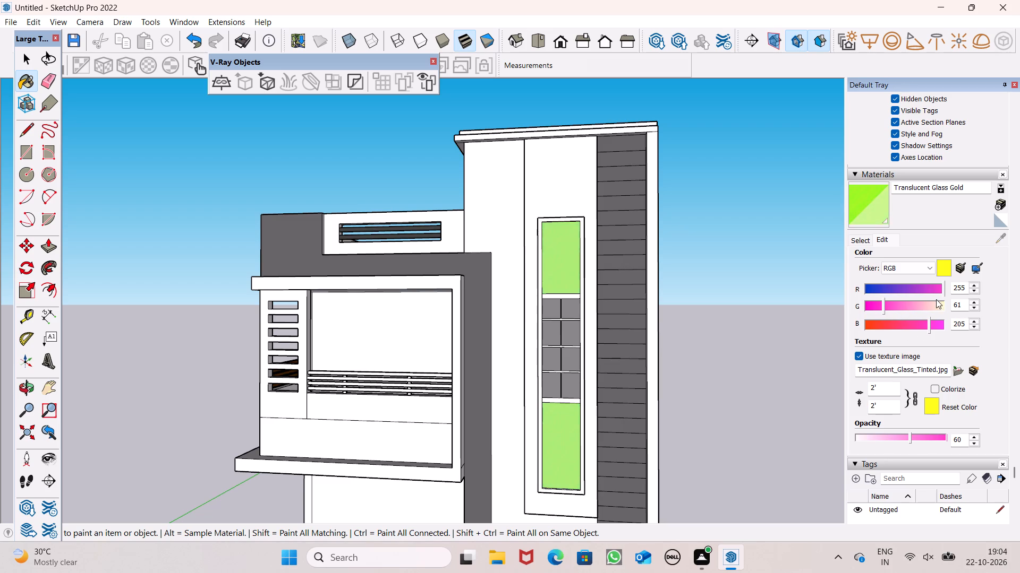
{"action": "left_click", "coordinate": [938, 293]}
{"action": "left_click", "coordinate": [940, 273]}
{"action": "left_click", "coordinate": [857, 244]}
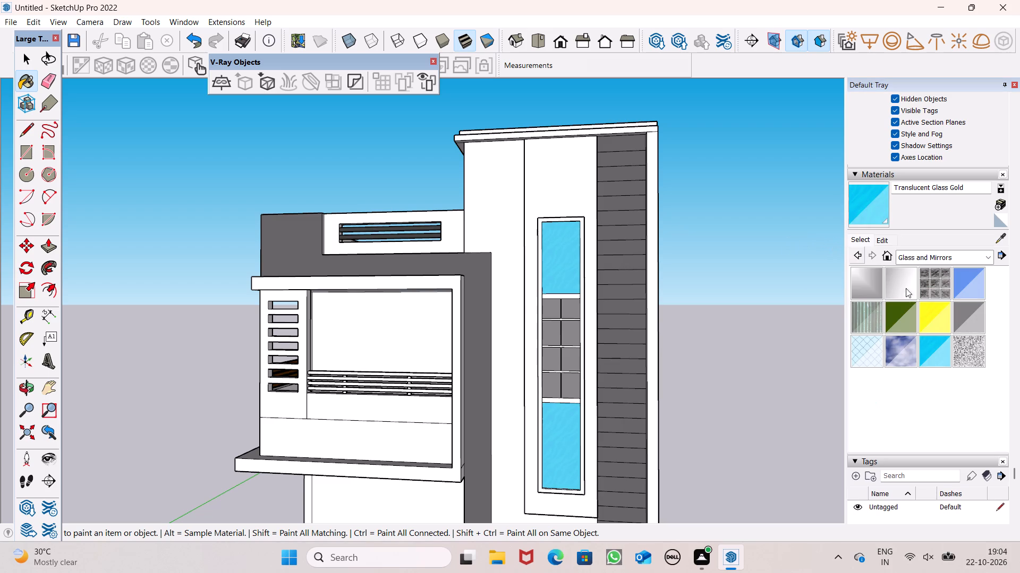
Paint the tall window's upper and lower large panes with Translucent Glass Blue.
{"action": "left_click", "coordinate": [970, 288]}
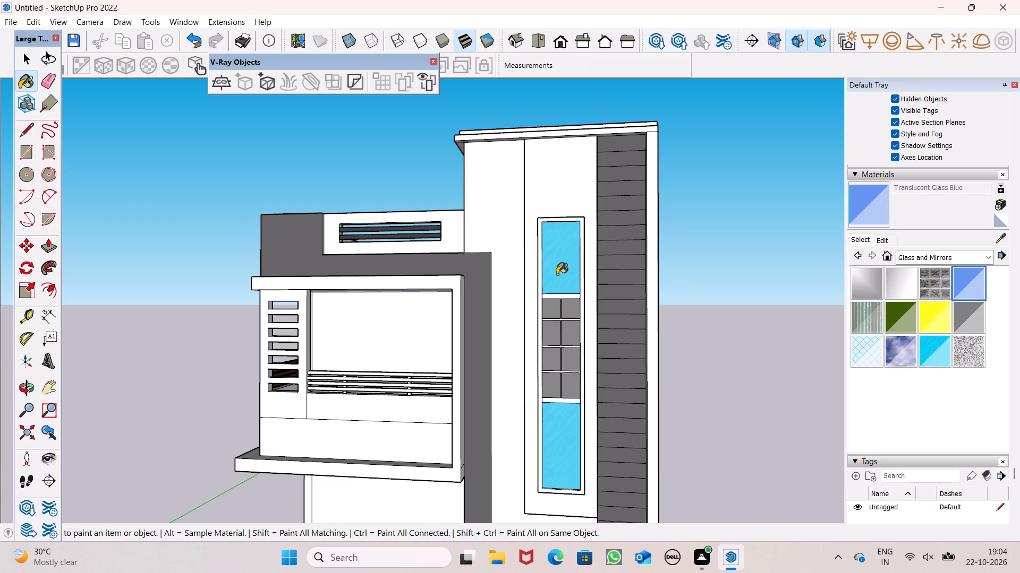
{"action": "left_click", "coordinate": [554, 272]}
{"action": "left_click", "coordinate": [568, 434]}
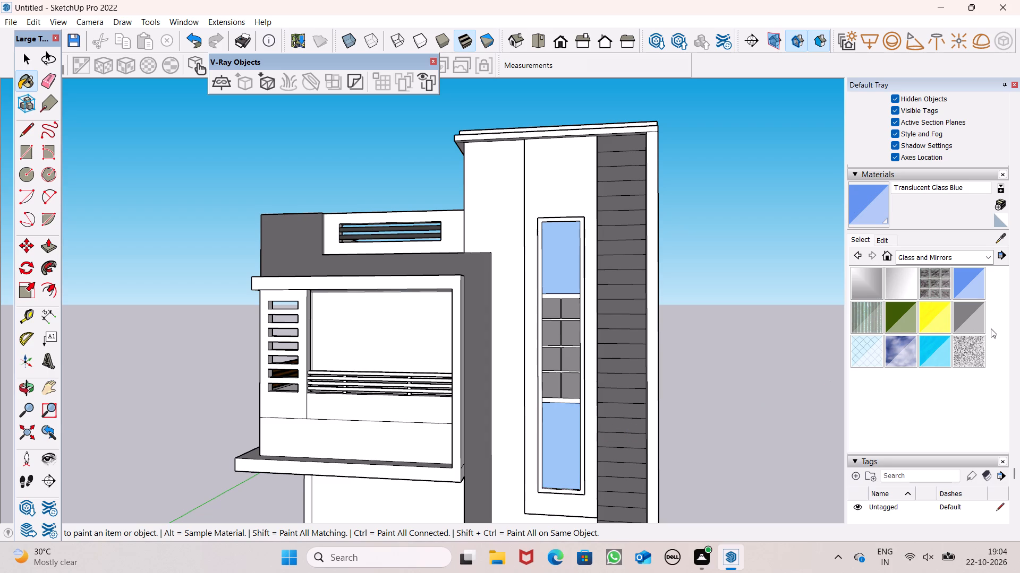
Recolour the Translucent Glass Blue material on the tall window's large panes to an orange tint, RGB 255, 160, 61.
{"action": "left_click", "coordinate": [879, 237]}
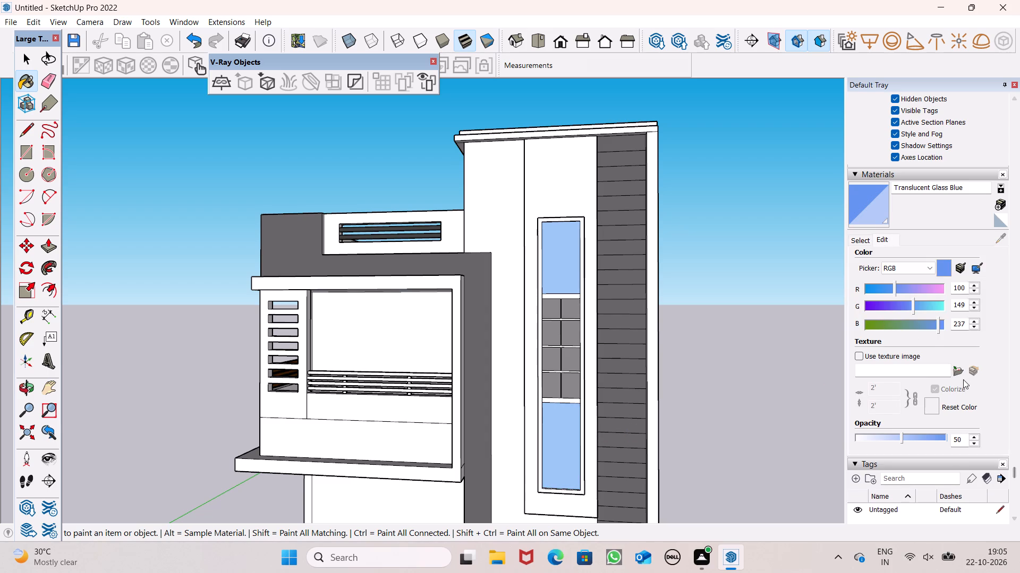
{"action": "left_click_drag", "start_coordinate": [937, 319], "coordinate": [873, 326]}
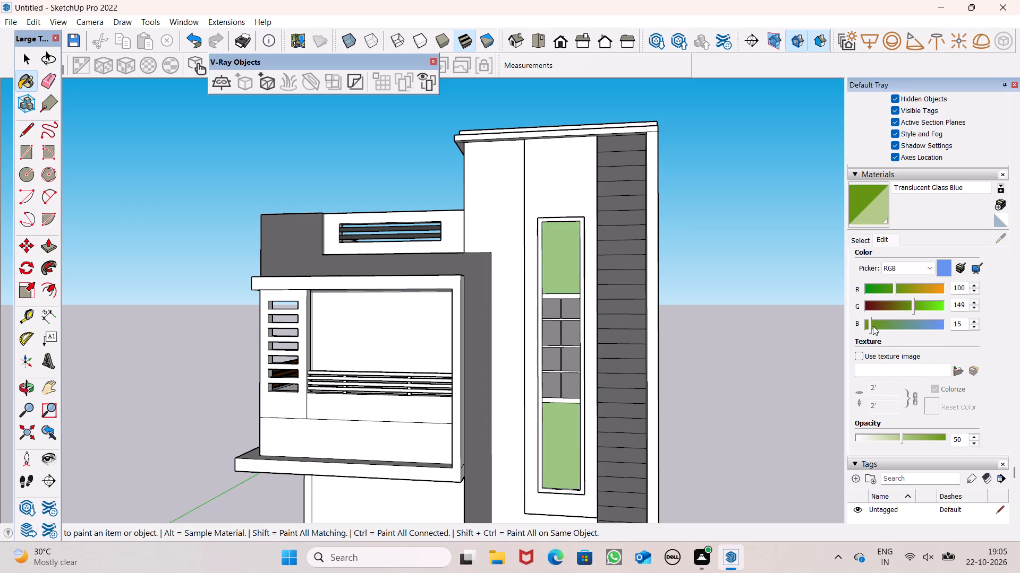
{"action": "left_click_drag", "start_coordinate": [903, 293], "coordinate": [927, 289]}
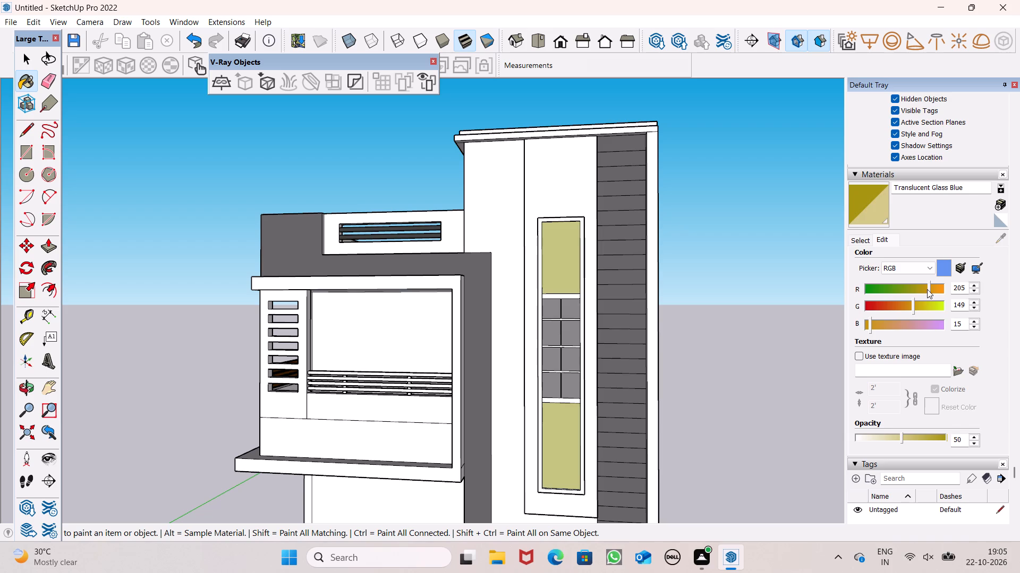
{"action": "left_click_drag", "start_coordinate": [927, 289], "coordinate": [942, 288]}
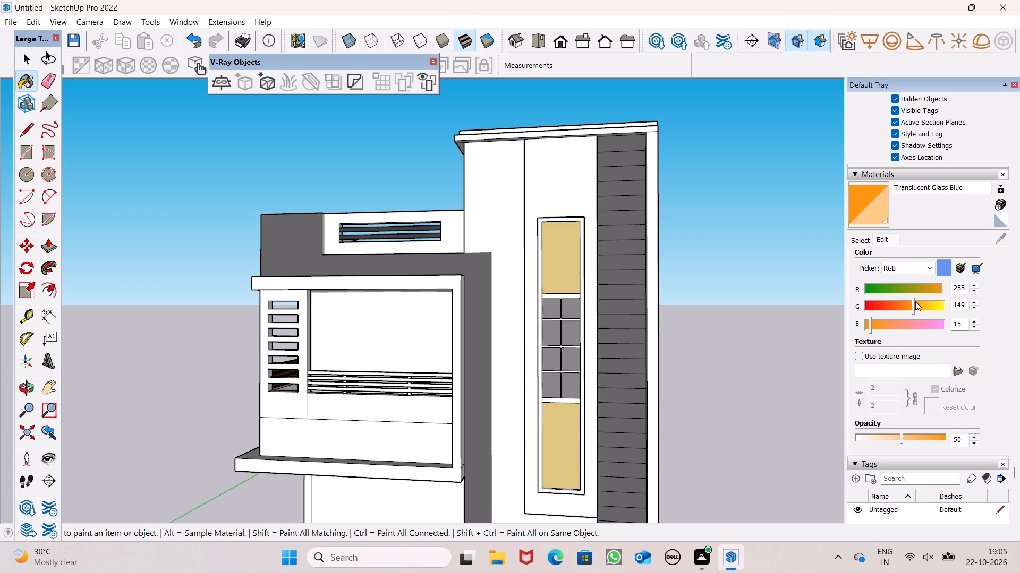
{"action": "left_click_drag", "start_coordinate": [915, 303], "coordinate": [947, 310]}
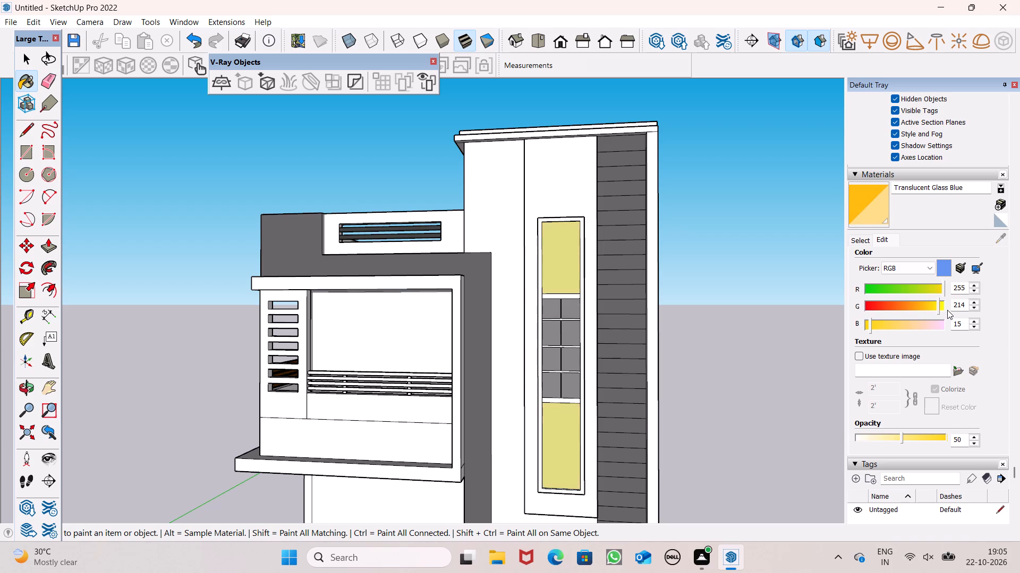
{"action": "left_click_drag", "start_coordinate": [947, 310], "coordinate": [922, 310]}
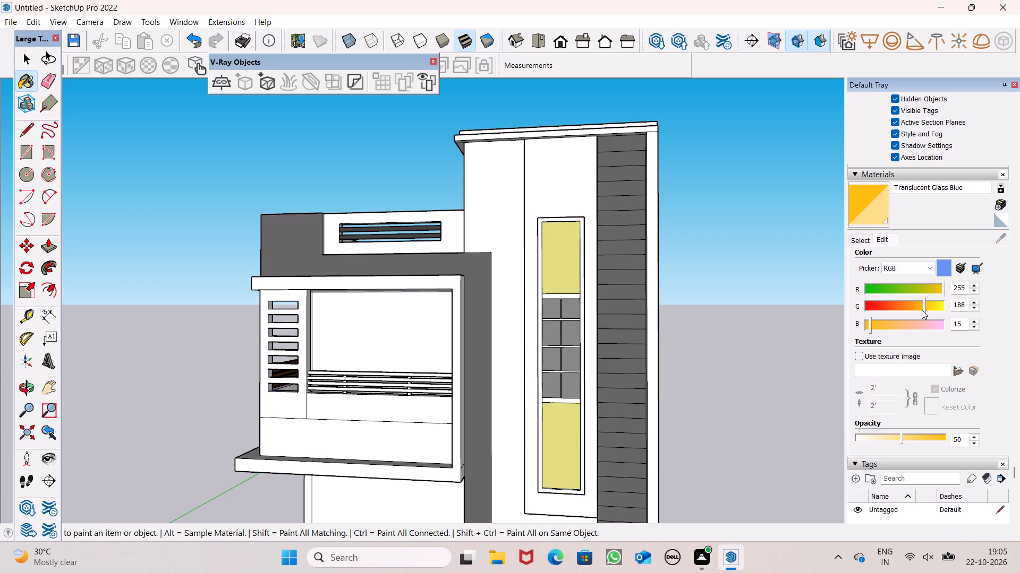
{"action": "left_click_drag", "start_coordinate": [922, 310], "coordinate": [907, 311]}
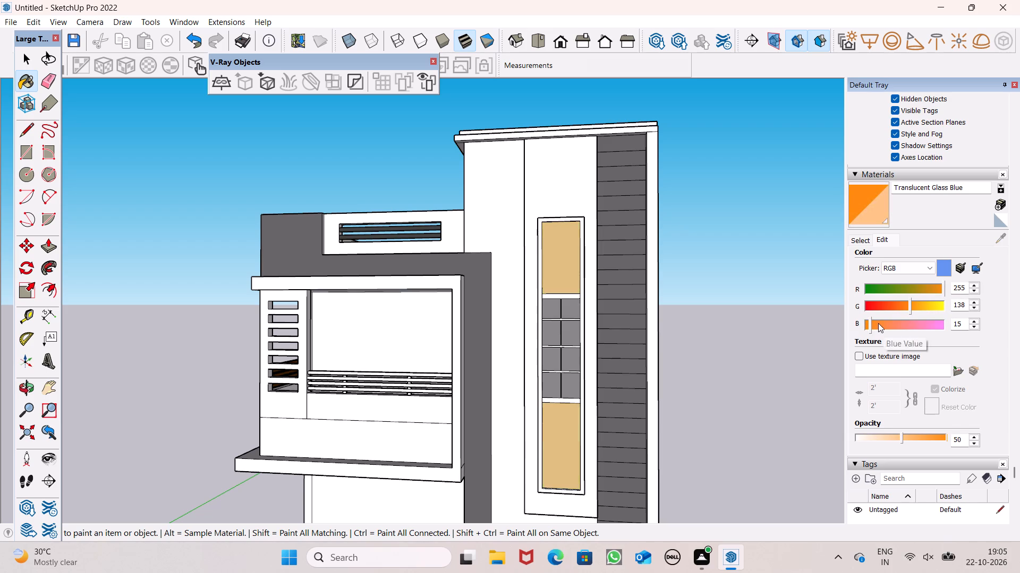
{"action": "left_click_drag", "start_coordinate": [879, 323], "coordinate": [886, 323]}
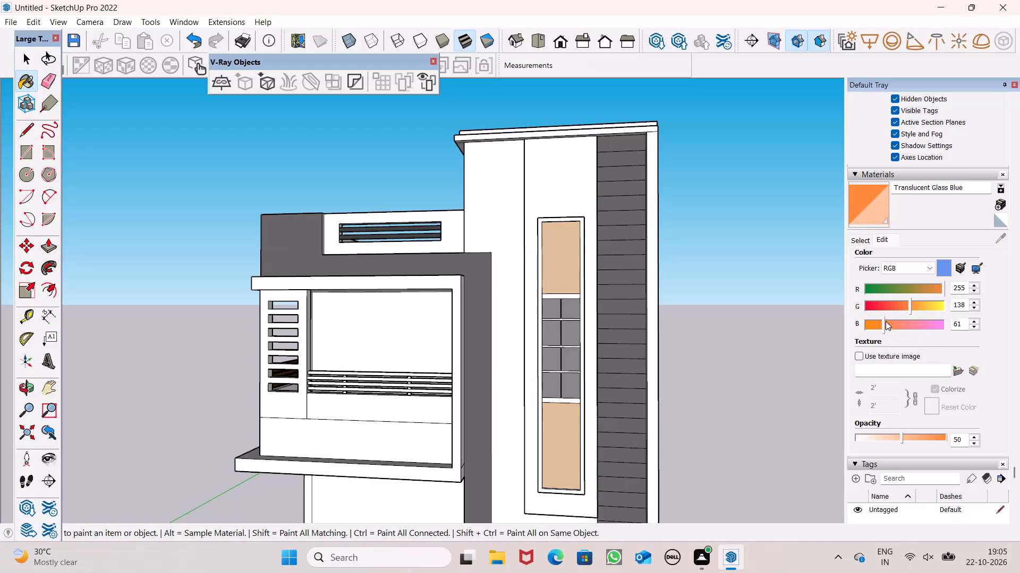
{"action": "left_click_drag", "start_coordinate": [911, 305], "coordinate": [925, 309]}
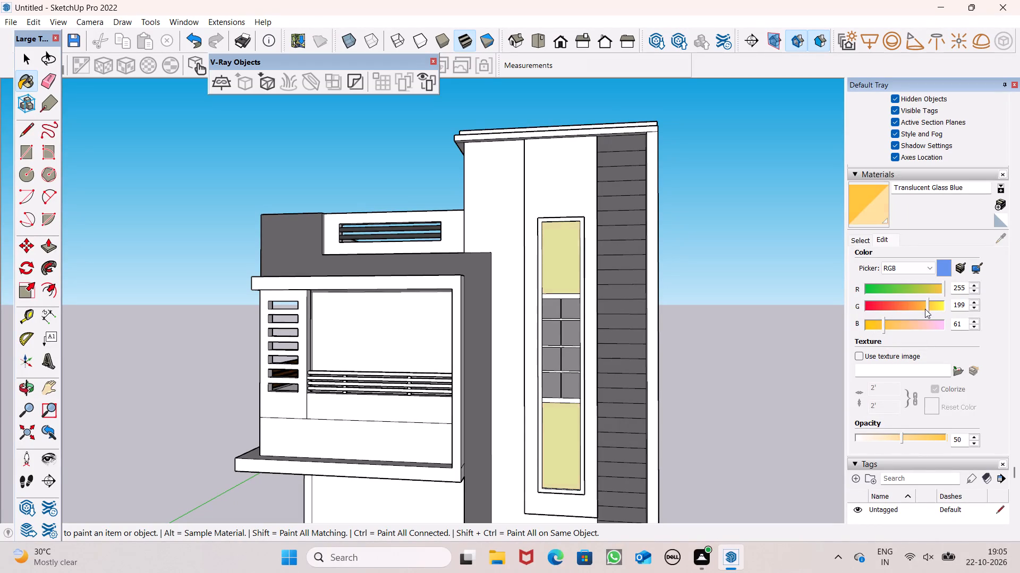
{"action": "left_click_drag", "start_coordinate": [925, 309], "coordinate": [937, 309]}
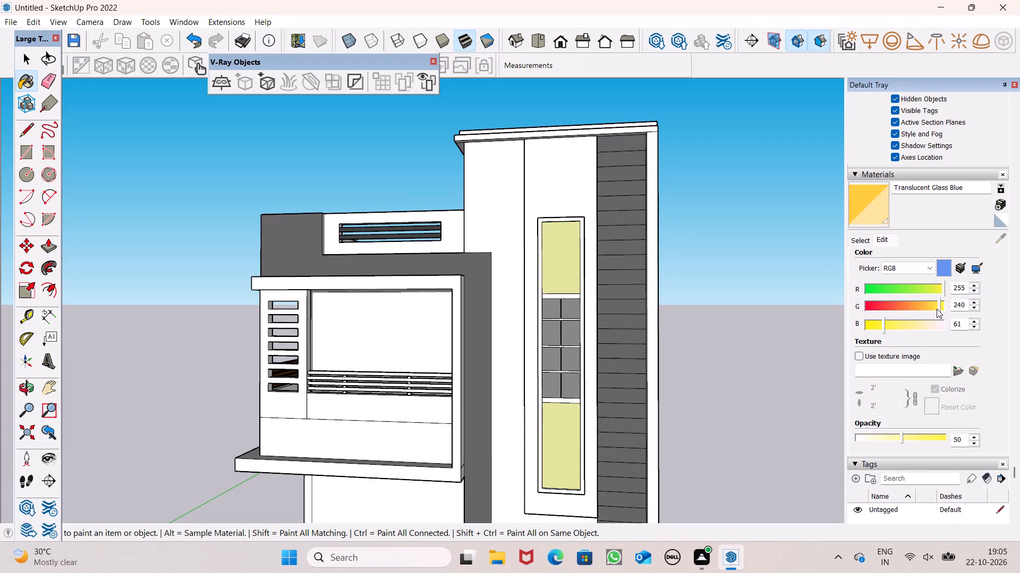
{"action": "left_click_drag", "start_coordinate": [937, 309], "coordinate": [914, 305]}
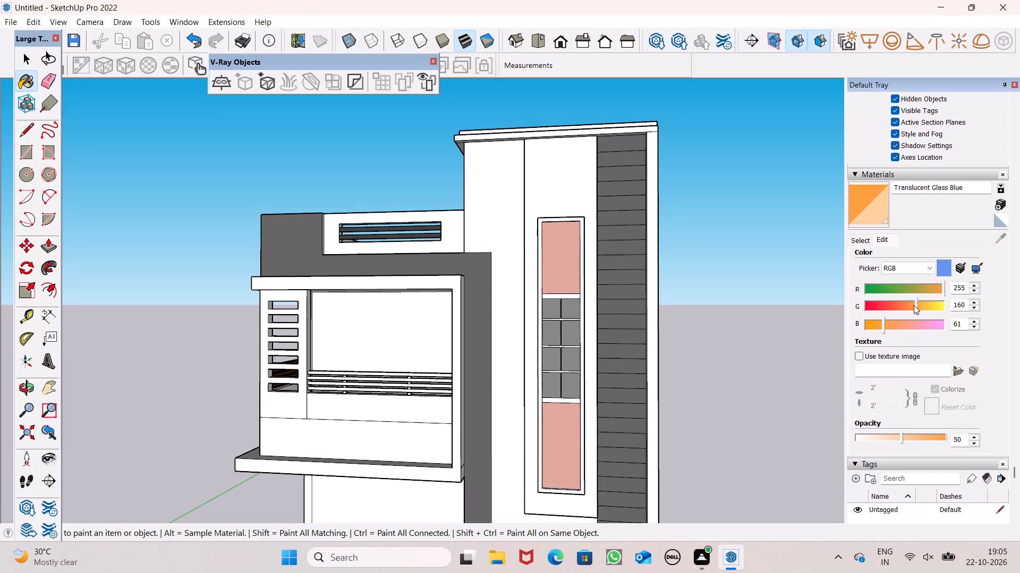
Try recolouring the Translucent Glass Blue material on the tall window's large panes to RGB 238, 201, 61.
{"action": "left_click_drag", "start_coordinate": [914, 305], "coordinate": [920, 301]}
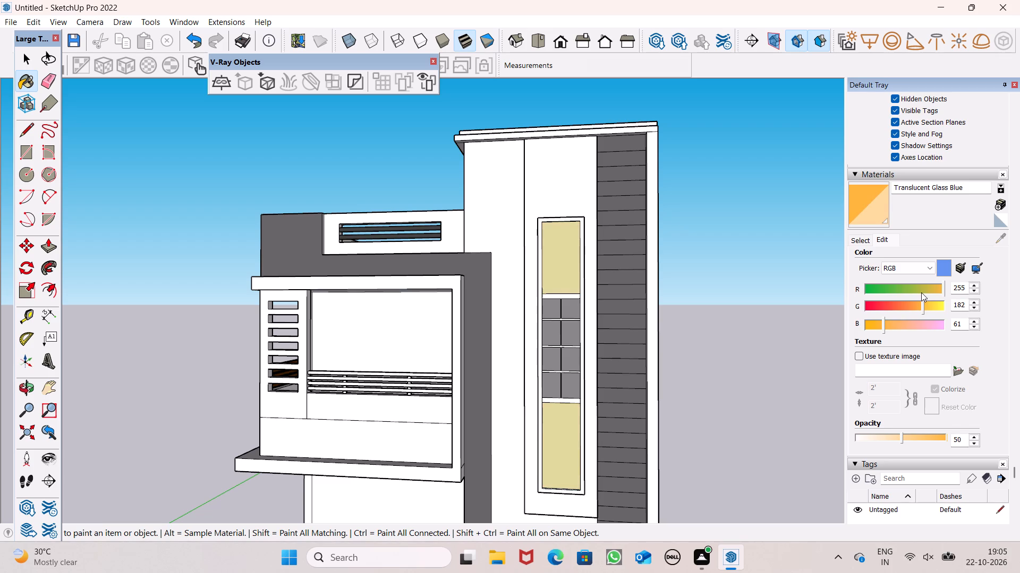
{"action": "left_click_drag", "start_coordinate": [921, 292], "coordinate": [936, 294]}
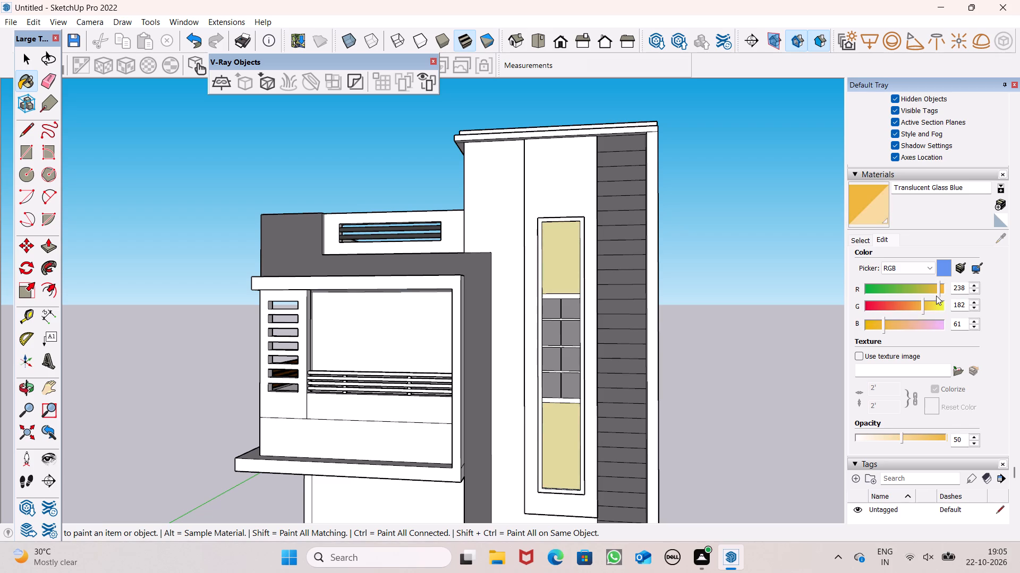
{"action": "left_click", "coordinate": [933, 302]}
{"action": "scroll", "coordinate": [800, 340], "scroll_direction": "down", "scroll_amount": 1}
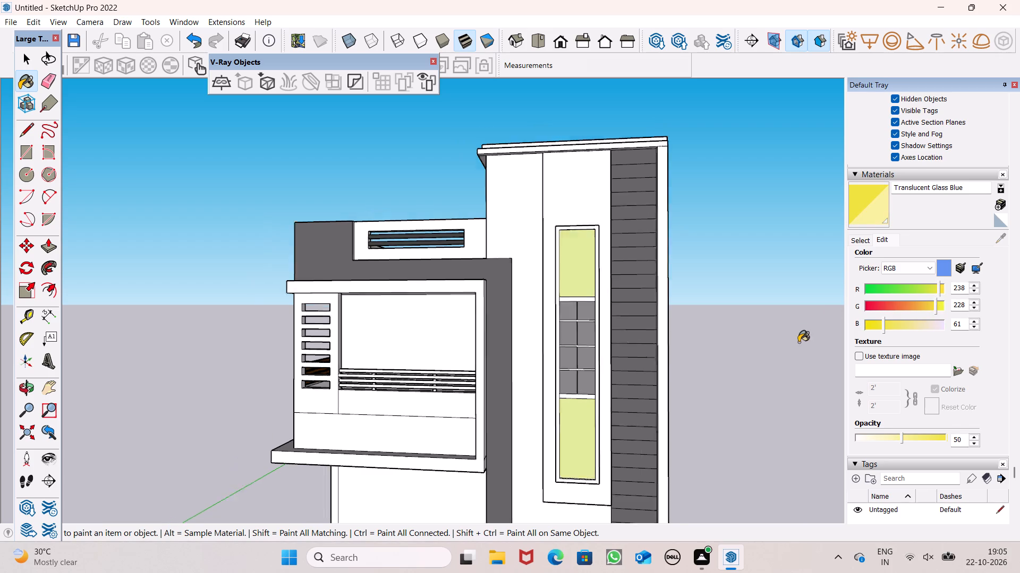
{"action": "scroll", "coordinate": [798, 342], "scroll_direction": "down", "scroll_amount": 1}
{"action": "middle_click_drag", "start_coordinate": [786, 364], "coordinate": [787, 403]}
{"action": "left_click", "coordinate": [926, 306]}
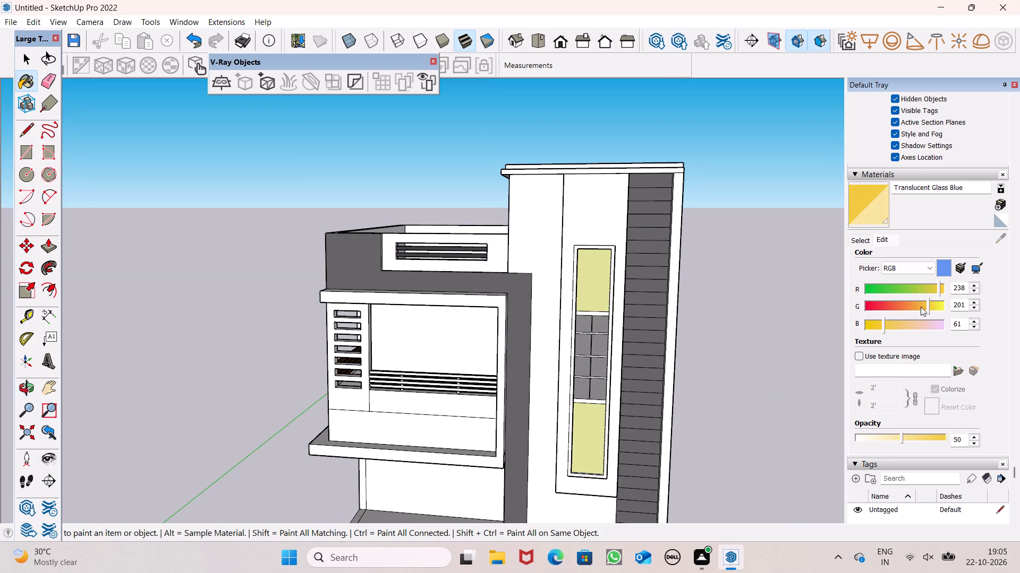
Paint the tall window's upper and lower large panes with Mirror 02 from the Glass and Mirrors collection.
{"action": "left_click", "coordinate": [862, 239]}
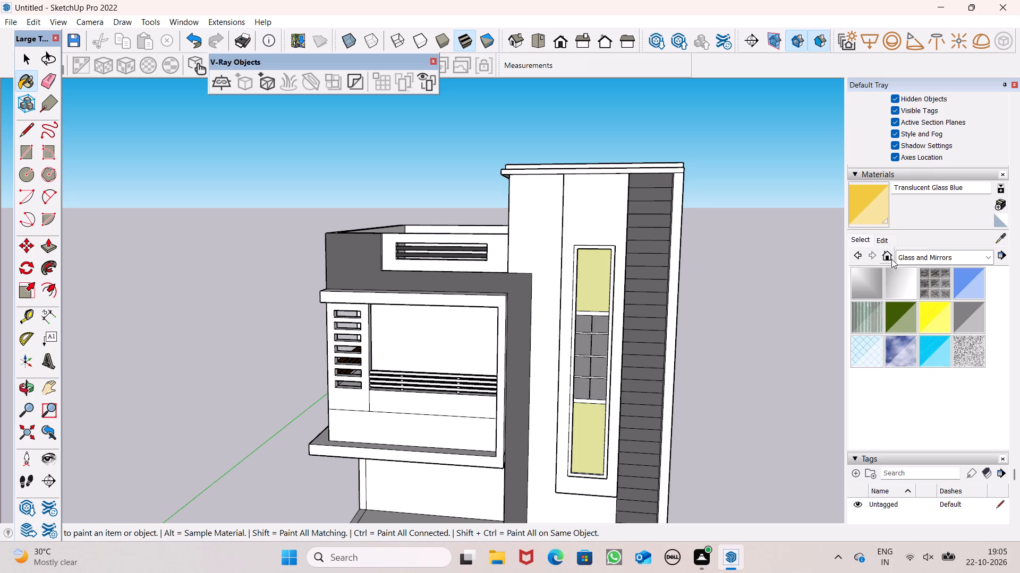
{"action": "left_click", "coordinate": [891, 287]}
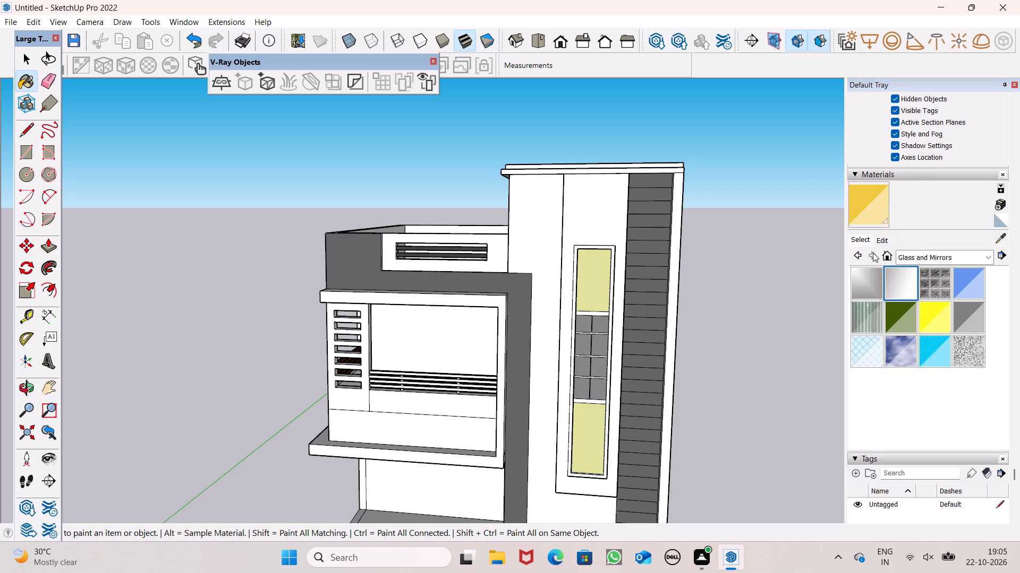
{"action": "left_click", "coordinate": [601, 285]}
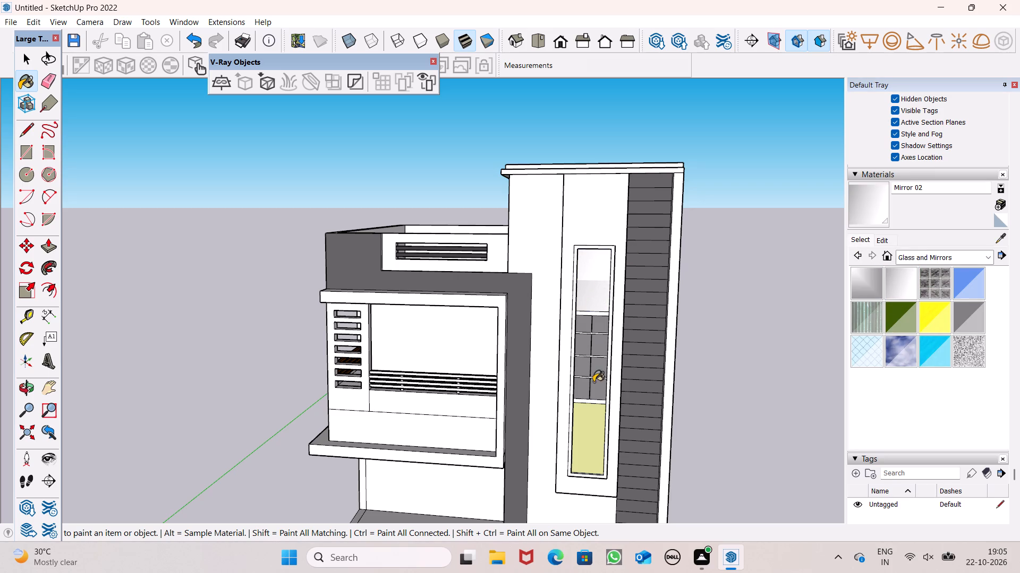
{"action": "left_click", "coordinate": [586, 435]}
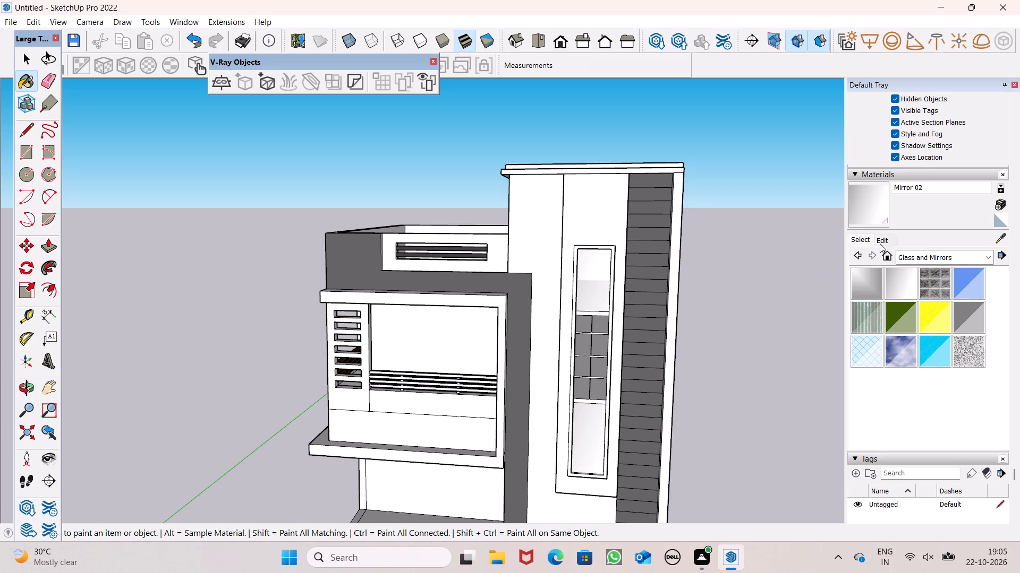
Recolour the Mirror 02 material on the tall window's panes to a golden tint, RGB 229, 187, 54.
{"action": "left_click", "coordinate": [880, 244]}
{"action": "left_click_drag", "start_coordinate": [876, 325], "coordinate": [883, 324]}
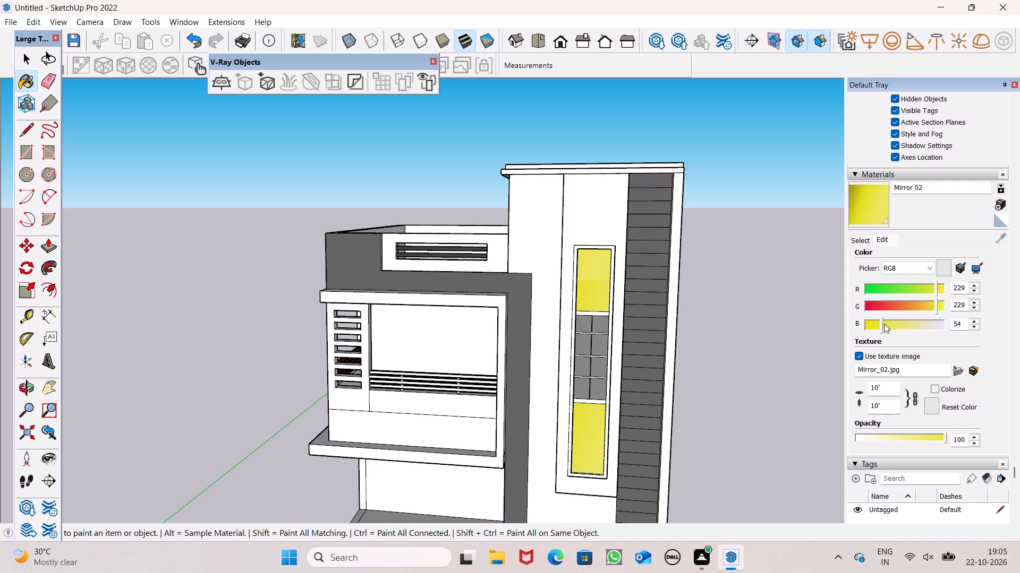
{"action": "left_click", "coordinate": [922, 306]}
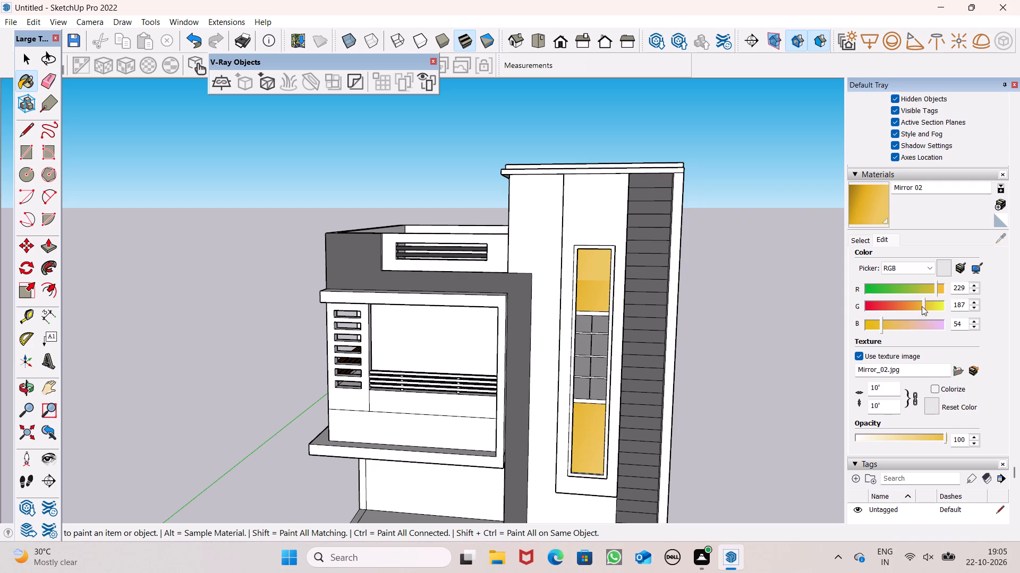
{"action": "key", "text": "space"}
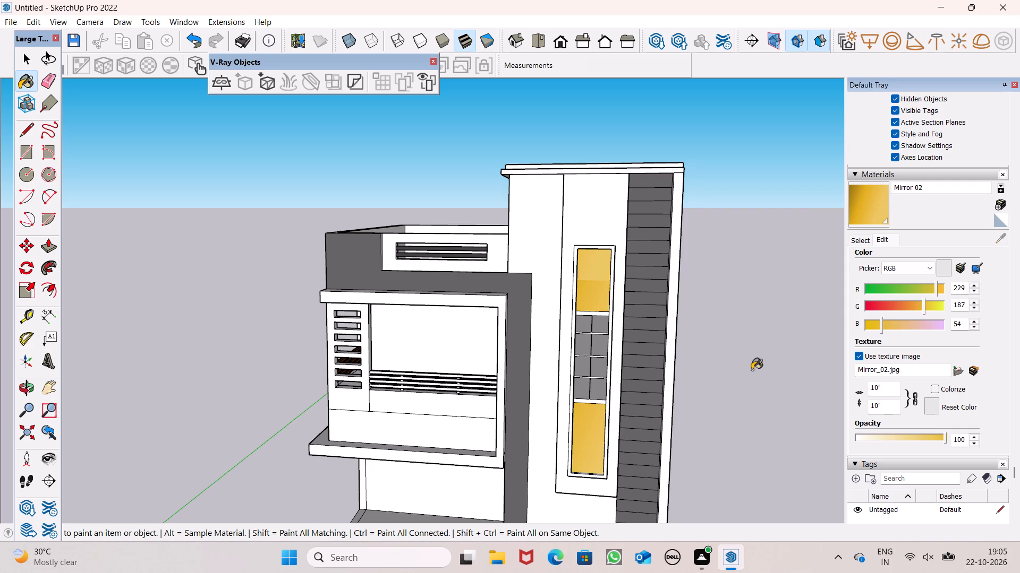
{"action": "left_click", "coordinate": [752, 370]}
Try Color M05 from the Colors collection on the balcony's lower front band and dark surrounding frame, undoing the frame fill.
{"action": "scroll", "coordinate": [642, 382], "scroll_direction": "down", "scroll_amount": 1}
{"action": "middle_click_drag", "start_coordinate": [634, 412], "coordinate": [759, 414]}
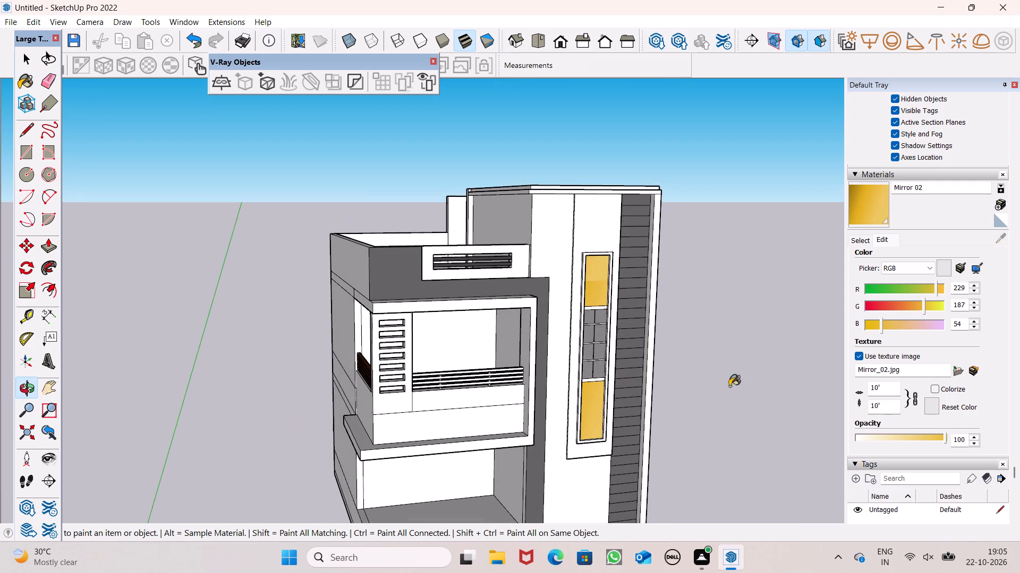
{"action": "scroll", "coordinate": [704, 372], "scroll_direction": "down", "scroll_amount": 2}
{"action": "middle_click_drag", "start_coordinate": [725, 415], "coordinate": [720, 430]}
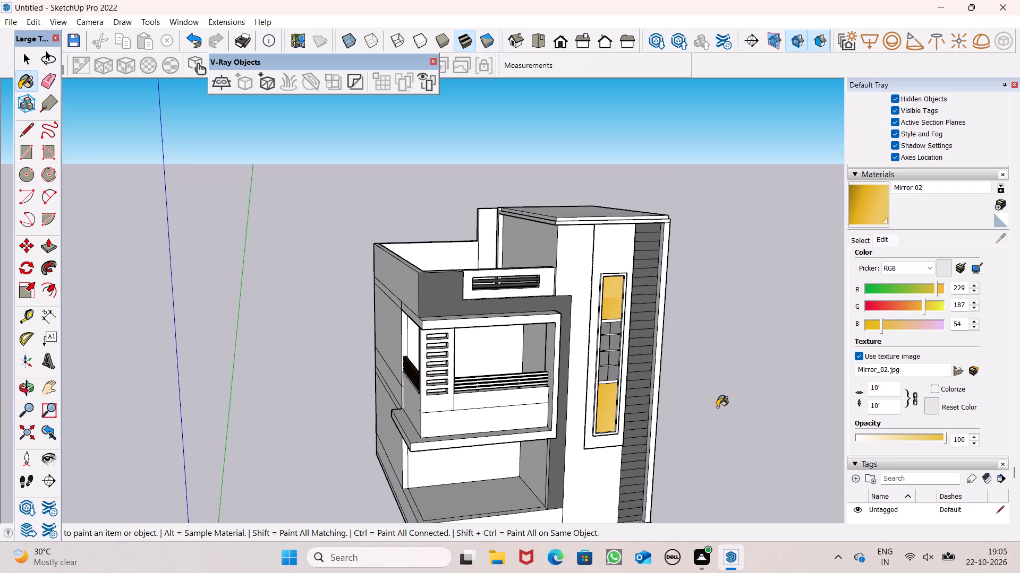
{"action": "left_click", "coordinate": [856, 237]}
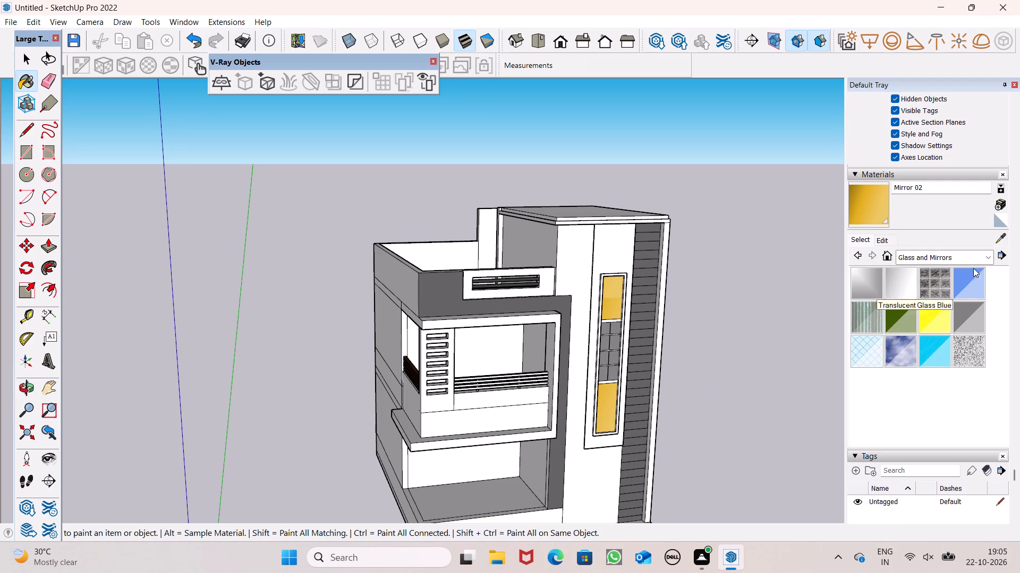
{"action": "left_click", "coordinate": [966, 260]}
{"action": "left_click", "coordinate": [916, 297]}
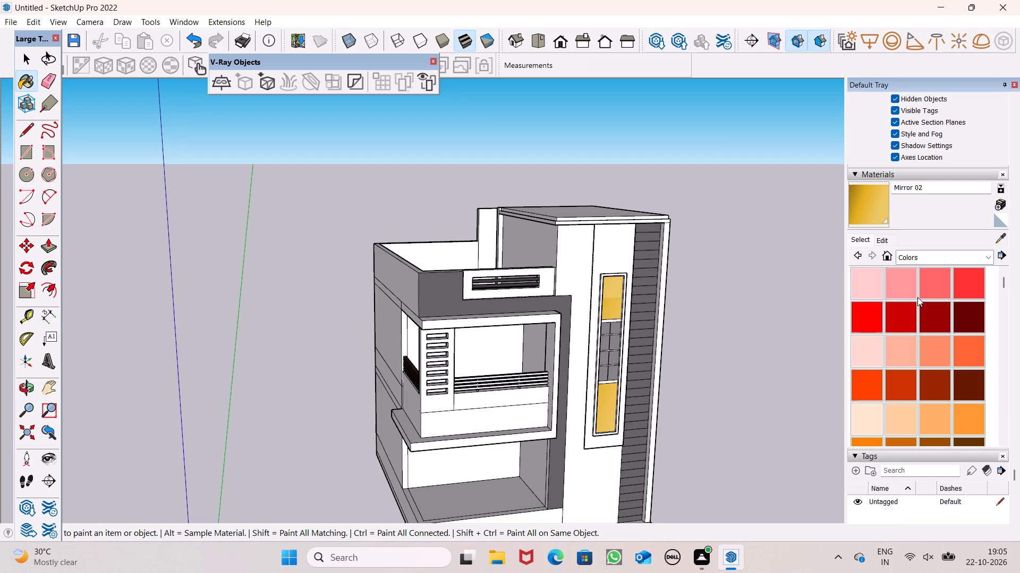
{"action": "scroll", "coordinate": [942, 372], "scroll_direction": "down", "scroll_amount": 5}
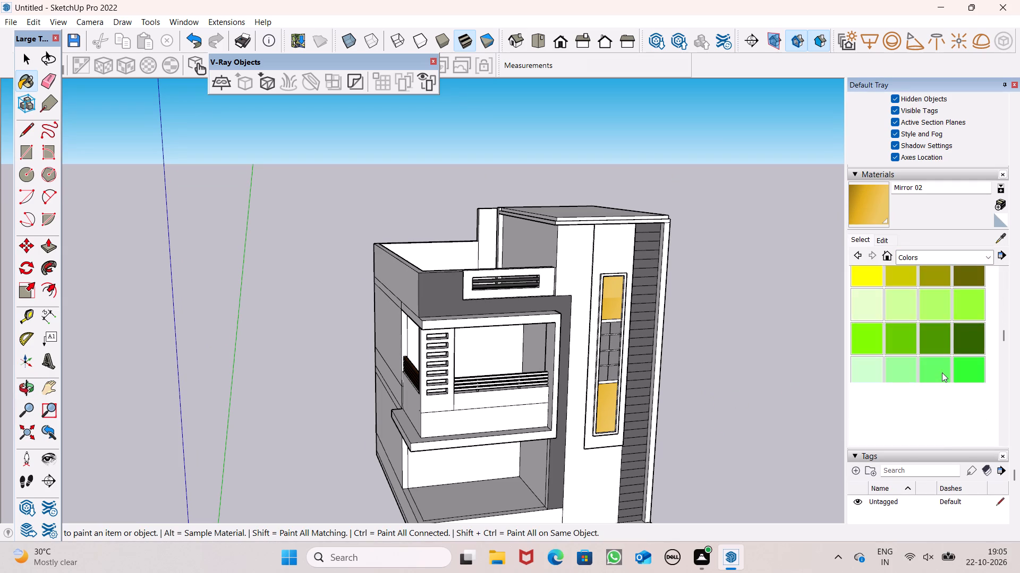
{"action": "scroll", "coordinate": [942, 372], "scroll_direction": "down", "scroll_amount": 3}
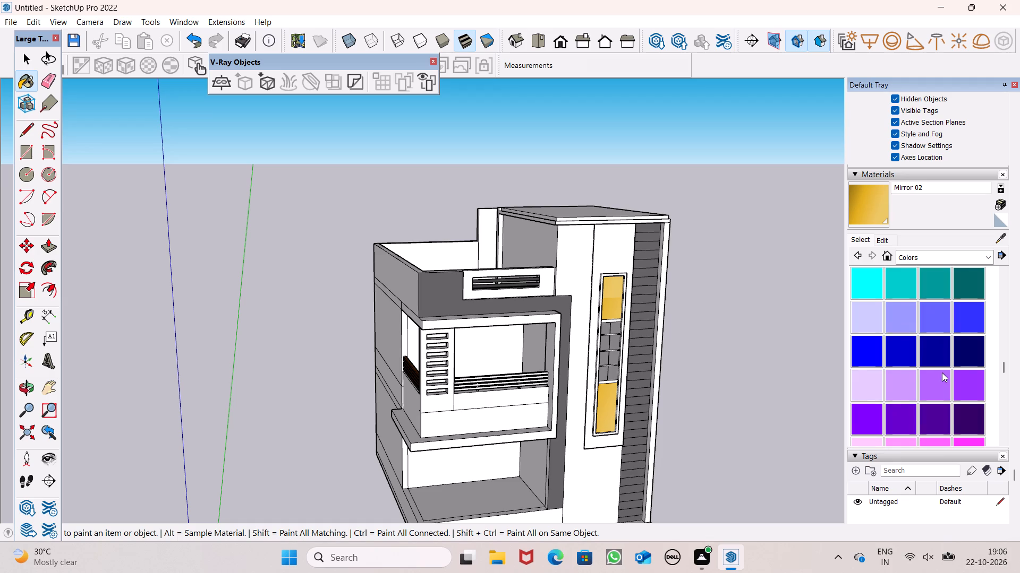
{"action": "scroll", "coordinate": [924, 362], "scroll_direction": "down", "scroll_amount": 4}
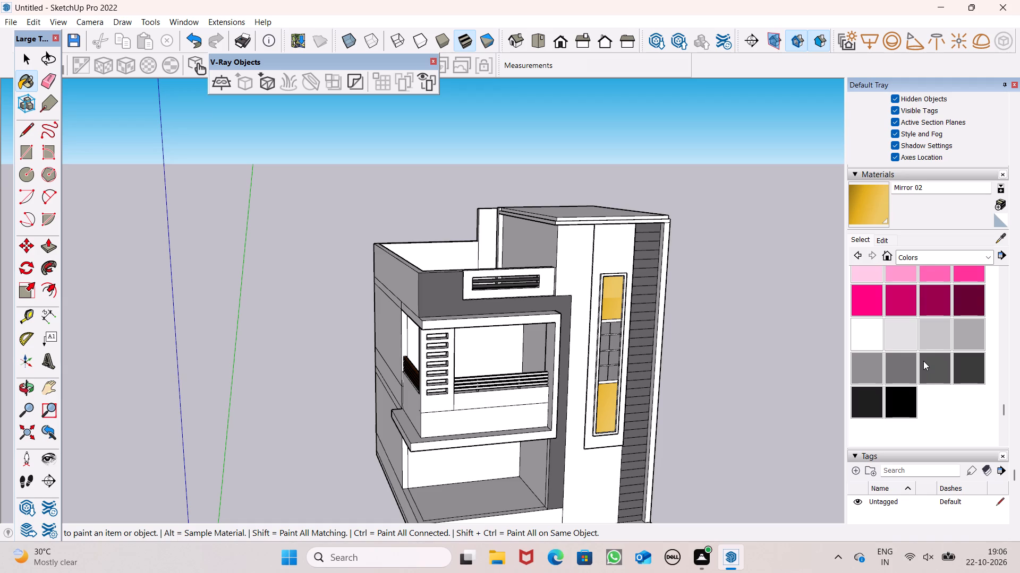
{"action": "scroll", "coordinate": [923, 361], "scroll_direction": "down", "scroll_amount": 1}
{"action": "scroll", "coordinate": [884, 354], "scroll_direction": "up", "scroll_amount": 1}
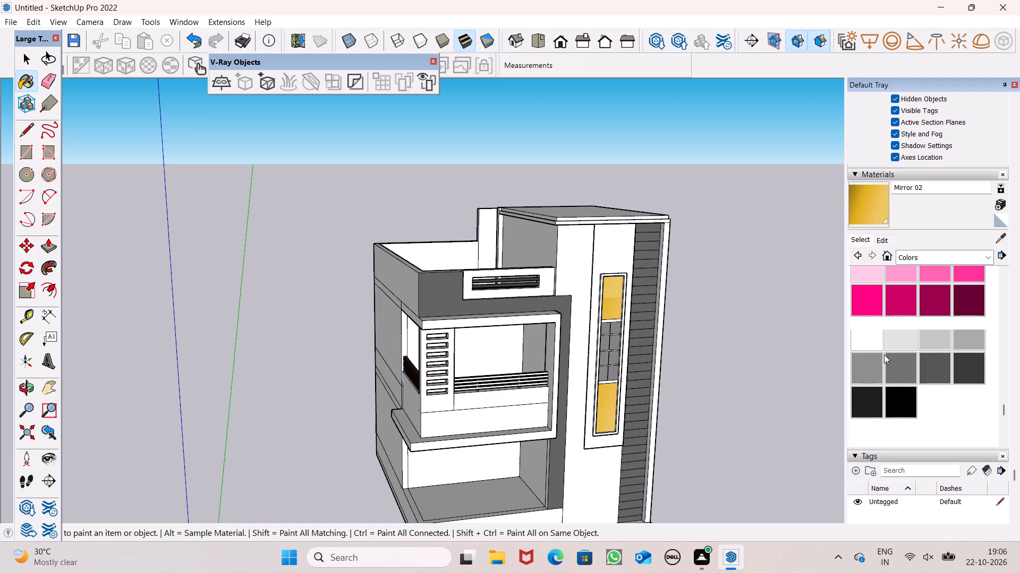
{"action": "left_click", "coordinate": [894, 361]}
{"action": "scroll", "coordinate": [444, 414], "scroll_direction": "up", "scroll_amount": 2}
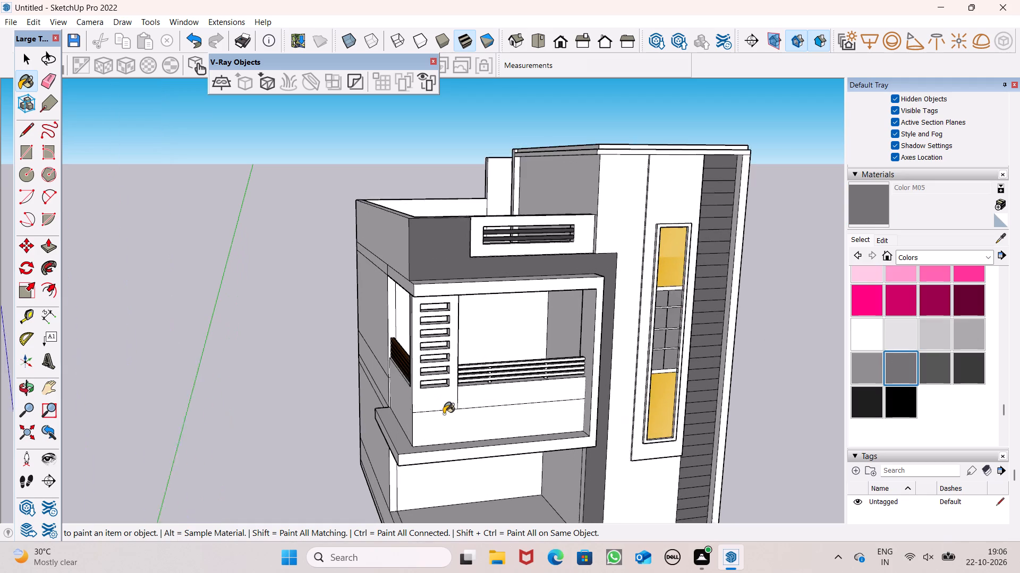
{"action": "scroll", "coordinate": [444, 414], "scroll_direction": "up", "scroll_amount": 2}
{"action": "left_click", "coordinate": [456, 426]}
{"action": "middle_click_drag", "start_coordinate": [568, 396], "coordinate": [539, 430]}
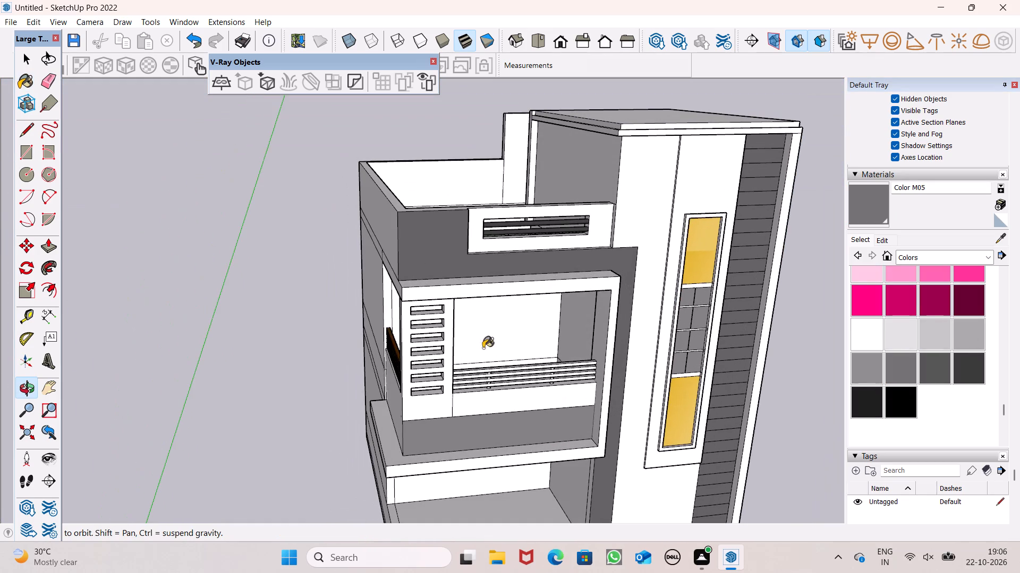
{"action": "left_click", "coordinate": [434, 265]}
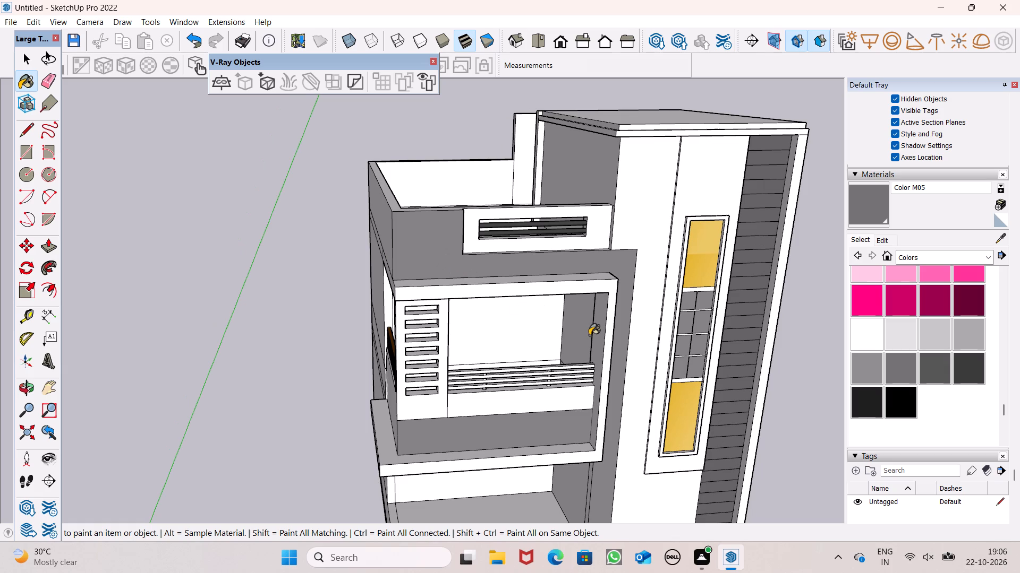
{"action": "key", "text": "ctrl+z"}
Paint the dark frame around the balcony and the balcony's lower front band with Color M06.
{"action": "left_click", "coordinate": [932, 368]}
{"action": "left_click", "coordinate": [479, 264]}
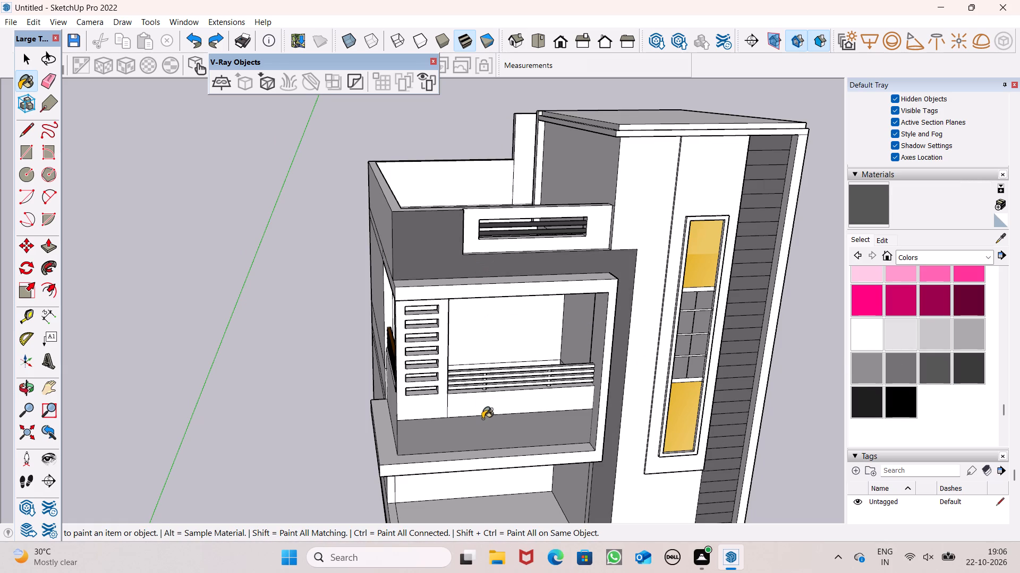
{"action": "left_click", "coordinate": [484, 426]}
Paint the raised panel around the tall window, including its side and bottom edge faces, with Color M06.
{"action": "scroll", "coordinate": [561, 392], "scroll_direction": "down", "scroll_amount": 3}
{"action": "middle_click_drag", "start_coordinate": [565, 409], "coordinate": [629, 348]}
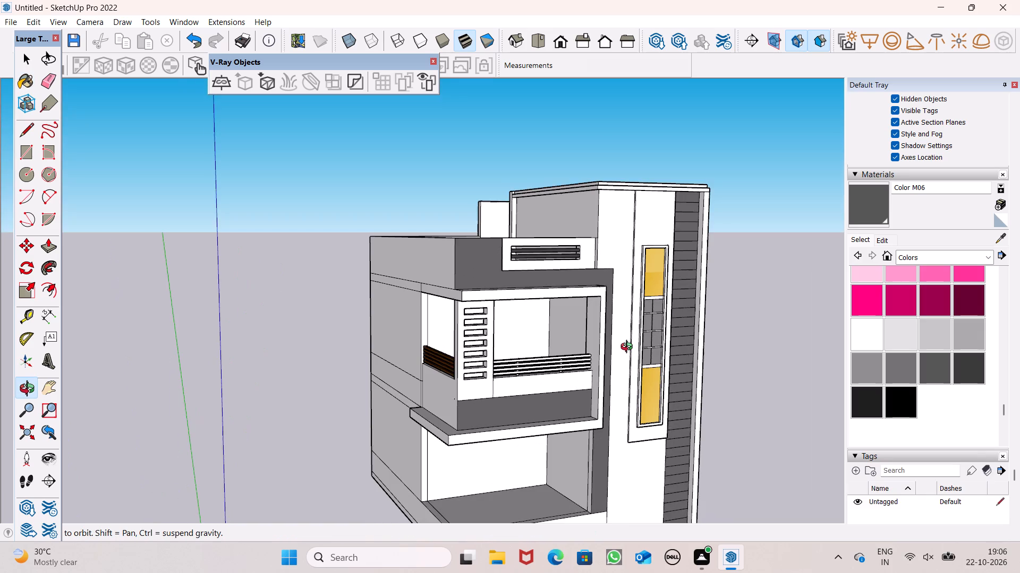
{"action": "middle_click_drag", "start_coordinate": [629, 348], "coordinate": [610, 361]}
{"action": "scroll", "coordinate": [490, 363], "scroll_direction": "down", "scroll_amount": 4}
{"action": "middle_click_drag", "start_coordinate": [497, 373], "coordinate": [411, 403]}
{"action": "scroll", "coordinate": [574, 406], "scroll_direction": "up", "scroll_amount": 5}
{"action": "left_click", "coordinate": [620, 437]}
{"action": "middle_click_drag", "start_coordinate": [593, 478], "coordinate": [762, 402]}
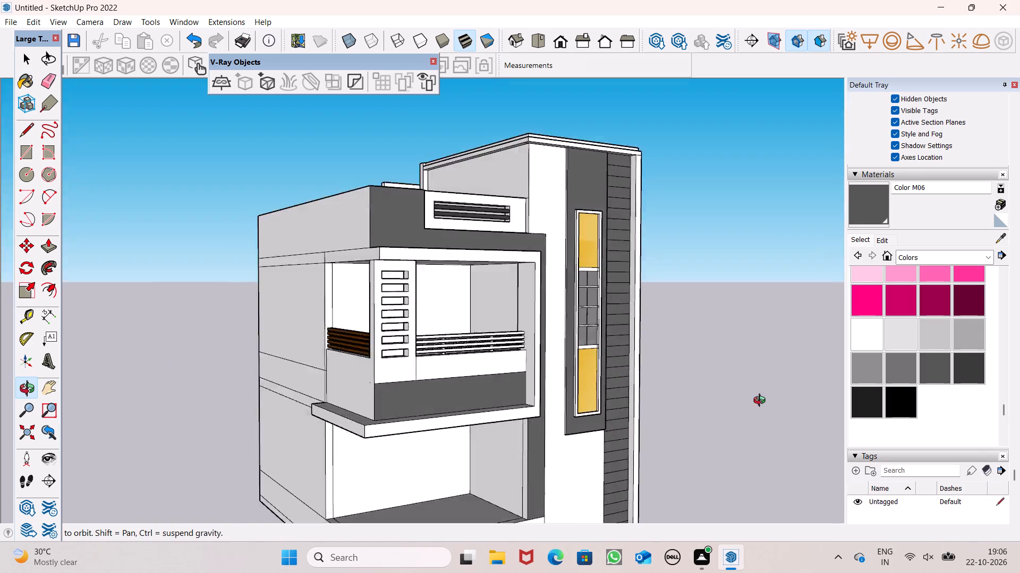
{"action": "middle_click_drag", "start_coordinate": [762, 402], "coordinate": [786, 319]}
{"action": "scroll", "coordinate": [786, 329], "scroll_direction": "up", "scroll_amount": 1}
{"action": "scroll", "coordinate": [616, 422], "scroll_direction": "up", "scroll_amount": 6}
{"action": "scroll", "coordinate": [438, 485], "scroll_direction": "up", "scroll_amount": 7}
{"action": "middle_click_drag", "start_coordinate": [575, 497], "coordinate": [620, 398]}
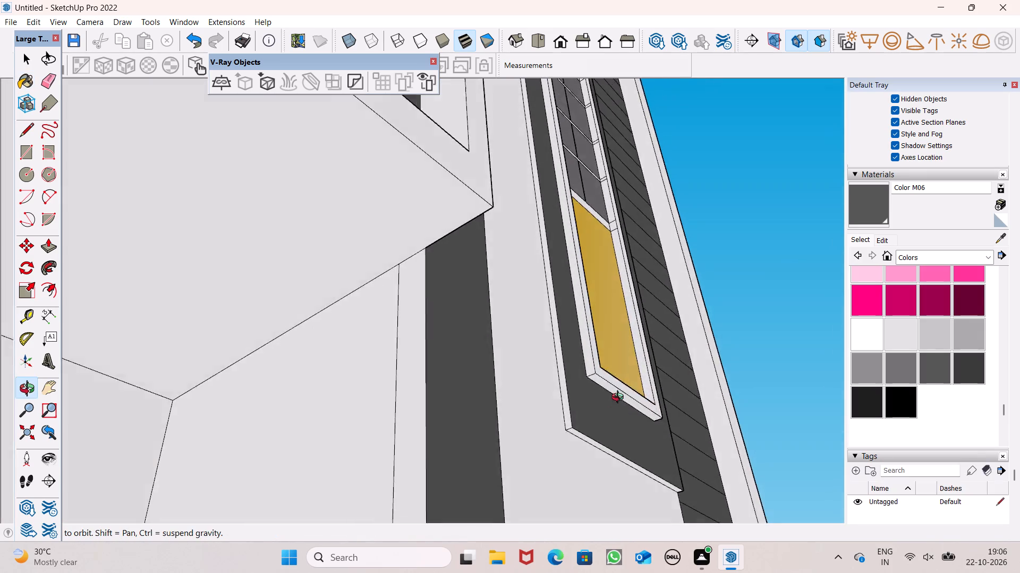
{"action": "middle_click_drag", "start_coordinate": [620, 398], "coordinate": [627, 343]}
{"action": "scroll", "coordinate": [602, 389], "scroll_direction": "up", "scroll_amount": 12}
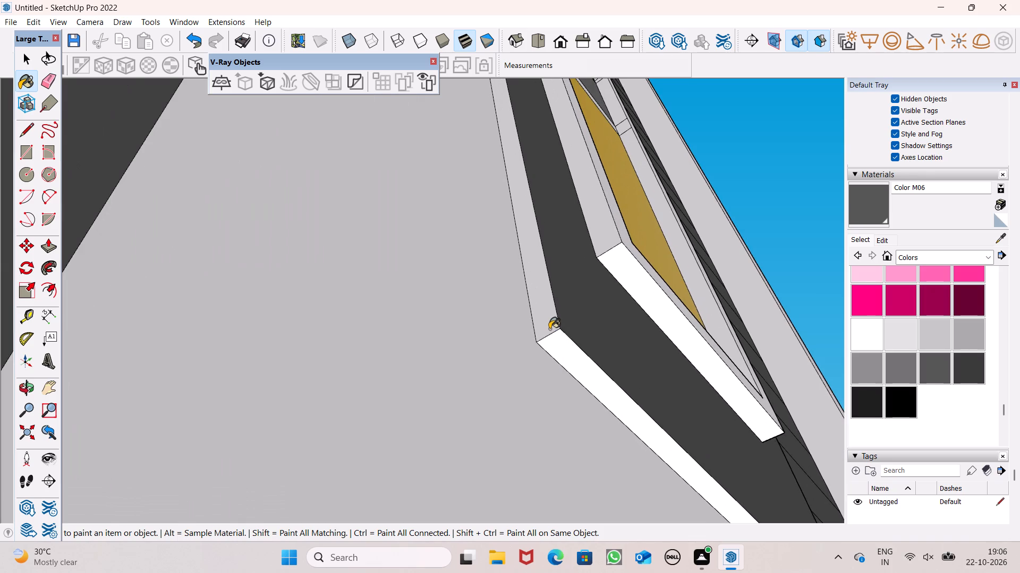
{"action": "left_click", "coordinate": [549, 329]}
{"action": "left_click", "coordinate": [560, 347]}
Erase the short edge line where the tower's white end strip meets the roof fascia.
{"action": "scroll", "coordinate": [560, 355], "scroll_direction": "down", "scroll_amount": 13}
{"action": "middle_click_drag", "start_coordinate": [555, 371], "coordinate": [482, 532]}
{"action": "scroll", "coordinate": [544, 314], "scroll_direction": "down", "scroll_amount": 6}
{"action": "middle_click_drag", "start_coordinate": [541, 343], "coordinate": [469, 493]}
{"action": "scroll", "coordinate": [457, 382], "scroll_direction": "down", "scroll_amount": 12}
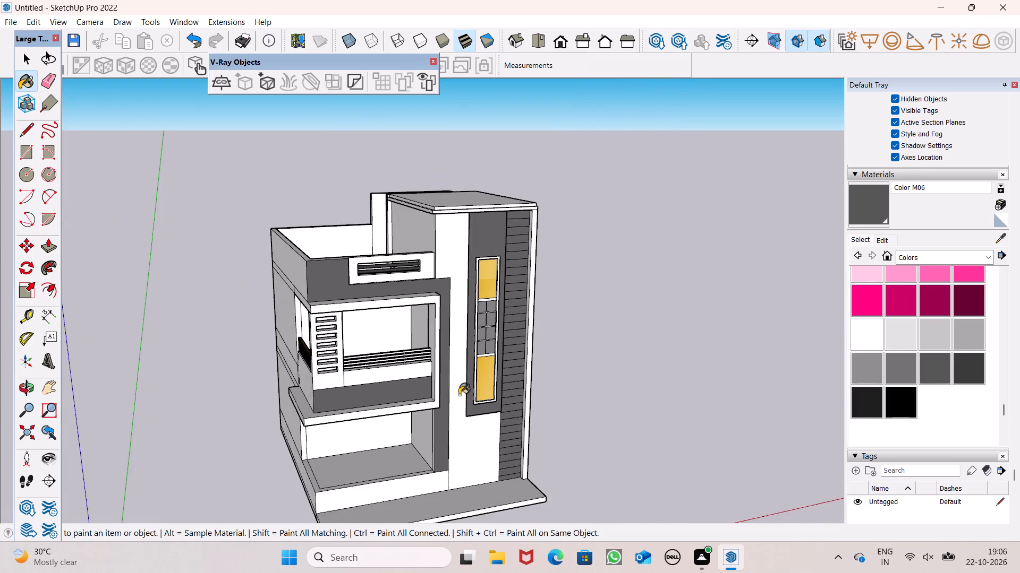
{"action": "middle_click_drag", "start_coordinate": [459, 395], "coordinate": [372, 488]}
{"action": "scroll", "coordinate": [517, 262], "scroll_direction": "up", "scroll_amount": 14}
{"action": "middle_click_drag", "start_coordinate": [487, 238], "coordinate": [509, 206]}
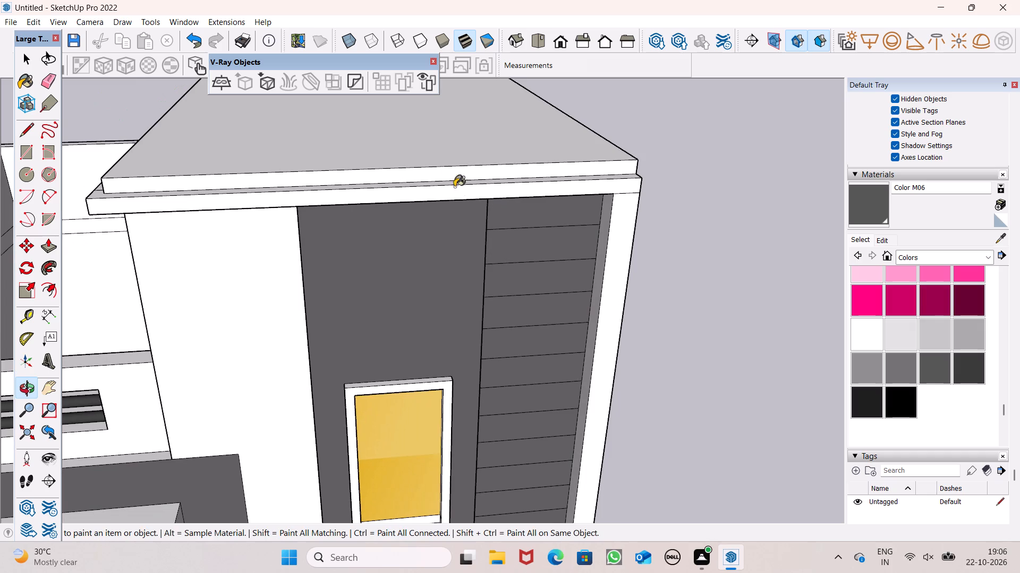
{"action": "key", "text": "space"}
{"action": "scroll", "coordinate": [380, 186], "scroll_direction": "down", "scroll_amount": 1}
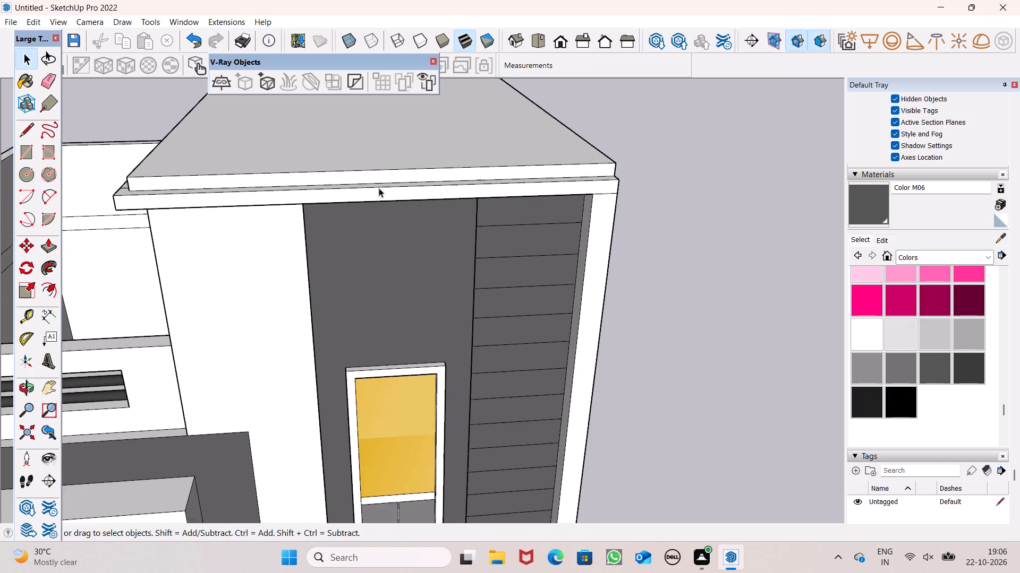
{"action": "scroll", "coordinate": [379, 188], "scroll_direction": "down", "scroll_amount": 2}
{"action": "middle_click_drag", "start_coordinate": [481, 208], "coordinate": [342, 264]}
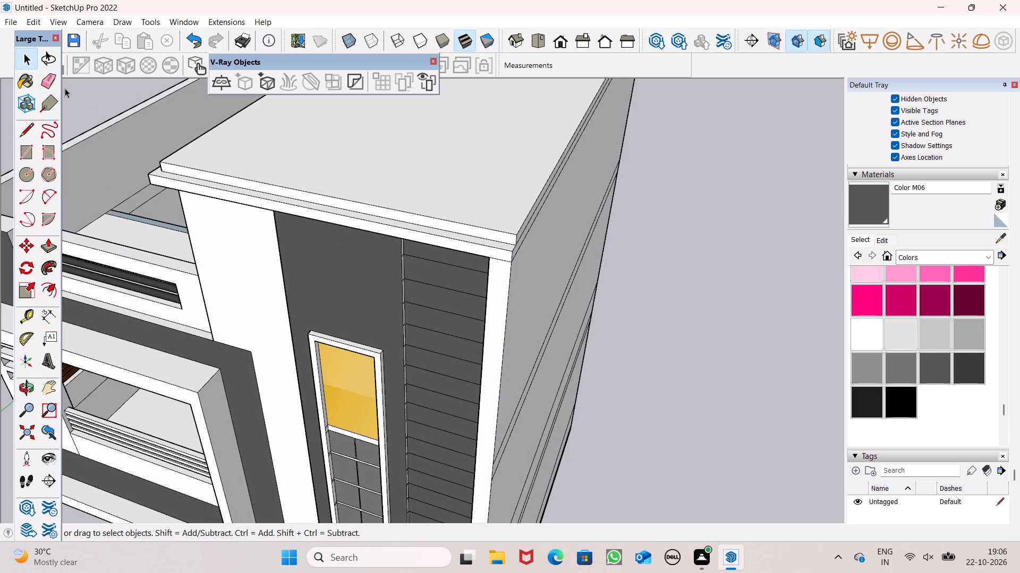
{"action": "left_click", "coordinate": [52, 85]}
{"action": "scroll", "coordinate": [441, 251], "scroll_direction": "up", "scroll_amount": 4}
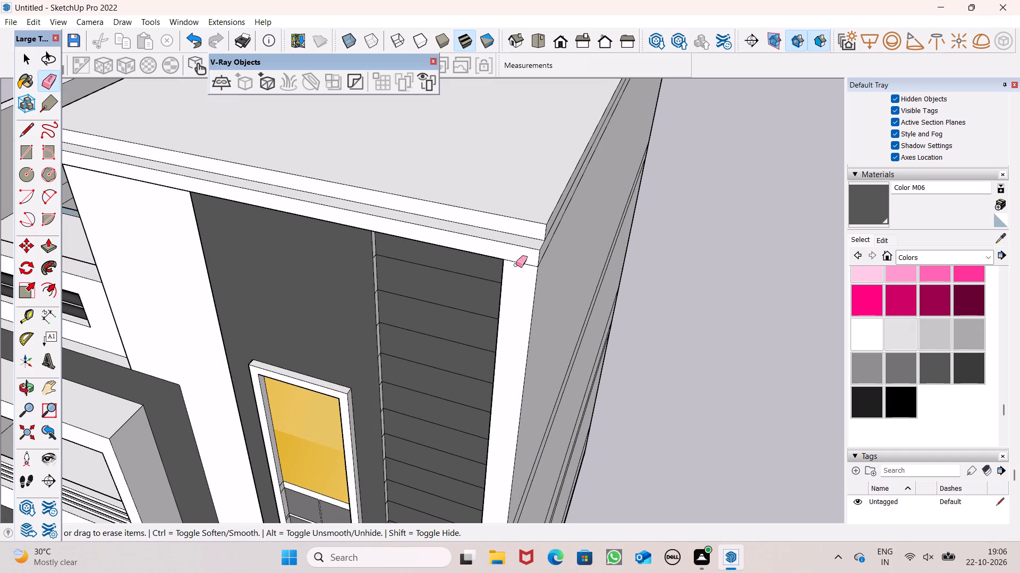
{"action": "left_click", "coordinate": [516, 265]}
{"action": "left_click", "coordinate": [524, 262]}
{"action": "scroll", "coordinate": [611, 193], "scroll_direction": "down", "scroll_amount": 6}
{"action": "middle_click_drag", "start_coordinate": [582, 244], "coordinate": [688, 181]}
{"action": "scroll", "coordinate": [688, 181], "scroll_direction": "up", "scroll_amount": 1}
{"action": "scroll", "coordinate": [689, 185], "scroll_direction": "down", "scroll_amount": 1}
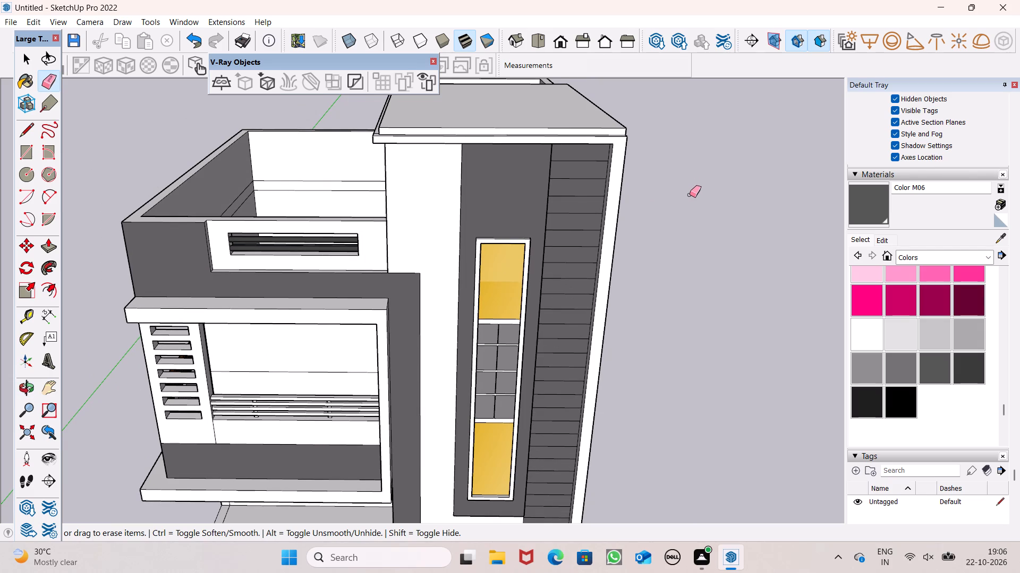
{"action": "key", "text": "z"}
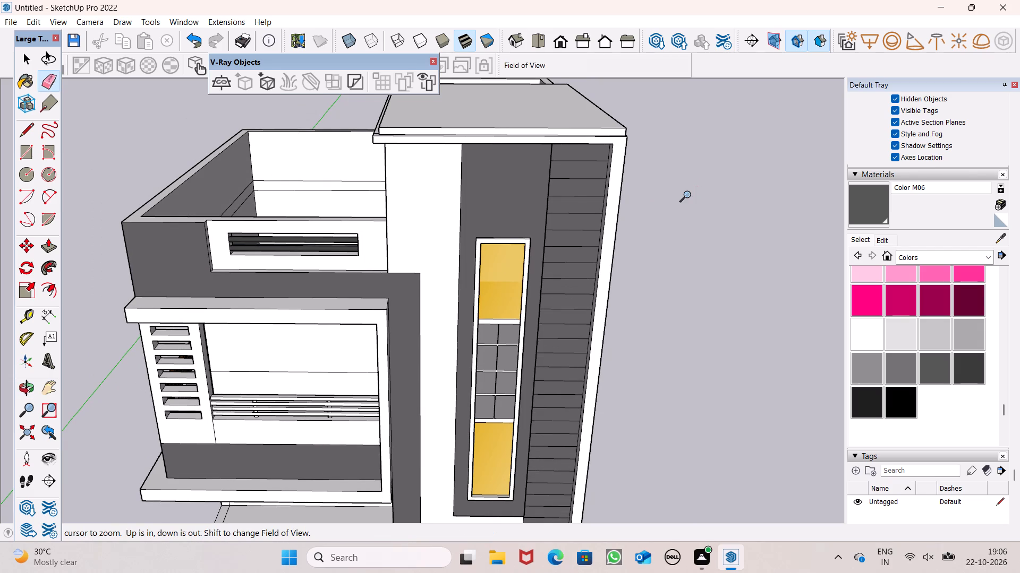
Undo the last edit made to the tower's edges.
{"action": "key", "text": "ctrl+z"}
{"action": "key", "text": "space"}
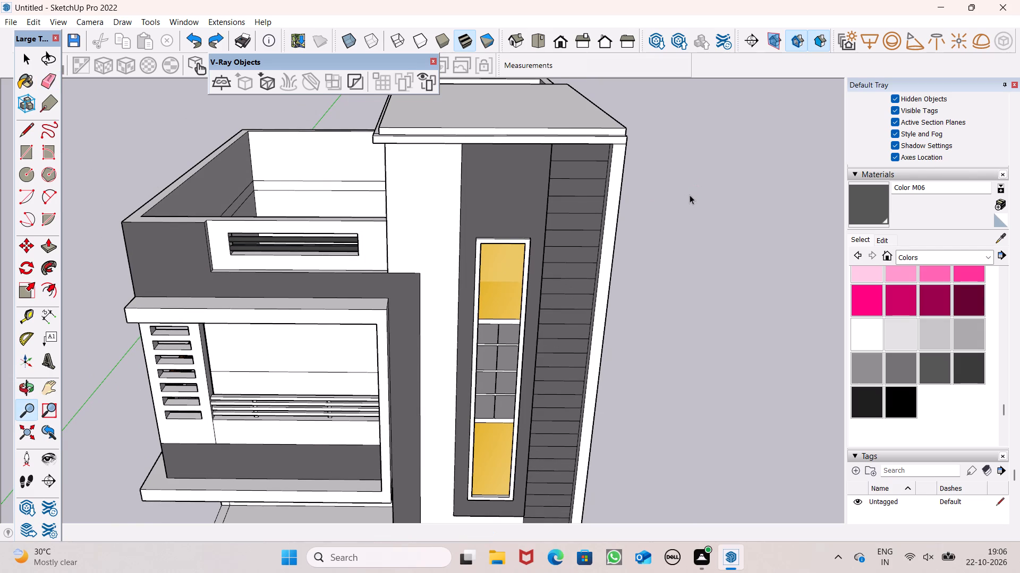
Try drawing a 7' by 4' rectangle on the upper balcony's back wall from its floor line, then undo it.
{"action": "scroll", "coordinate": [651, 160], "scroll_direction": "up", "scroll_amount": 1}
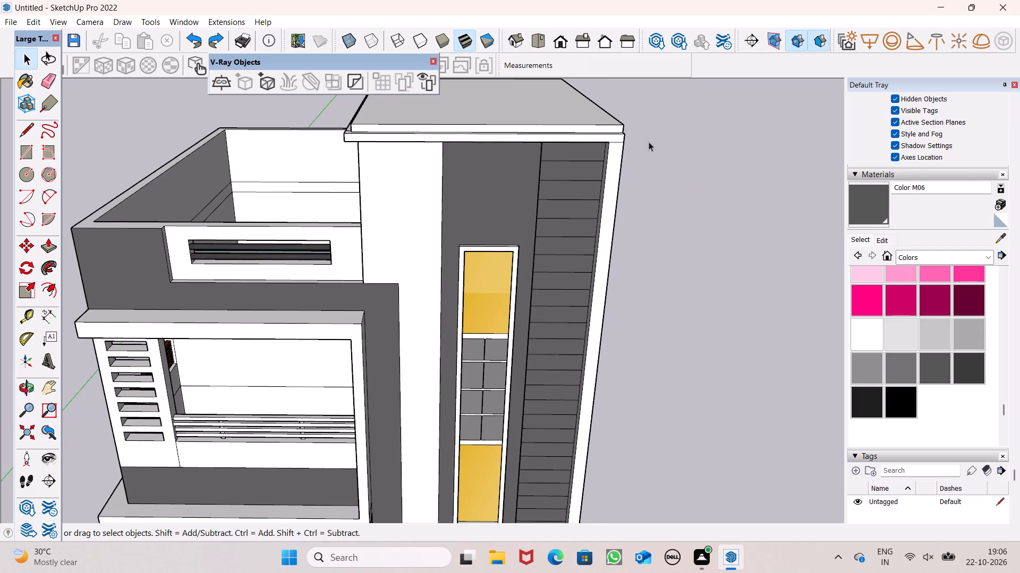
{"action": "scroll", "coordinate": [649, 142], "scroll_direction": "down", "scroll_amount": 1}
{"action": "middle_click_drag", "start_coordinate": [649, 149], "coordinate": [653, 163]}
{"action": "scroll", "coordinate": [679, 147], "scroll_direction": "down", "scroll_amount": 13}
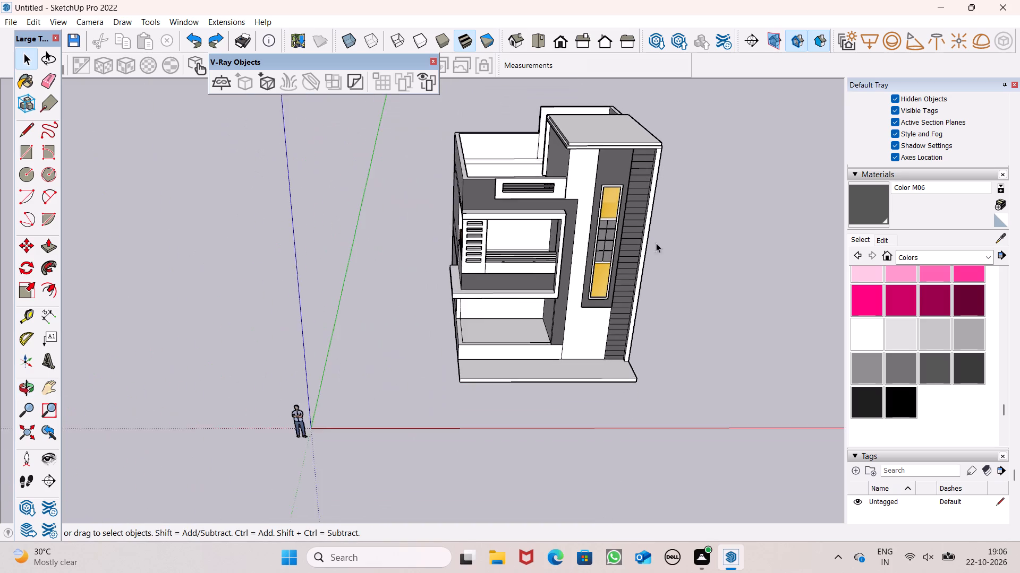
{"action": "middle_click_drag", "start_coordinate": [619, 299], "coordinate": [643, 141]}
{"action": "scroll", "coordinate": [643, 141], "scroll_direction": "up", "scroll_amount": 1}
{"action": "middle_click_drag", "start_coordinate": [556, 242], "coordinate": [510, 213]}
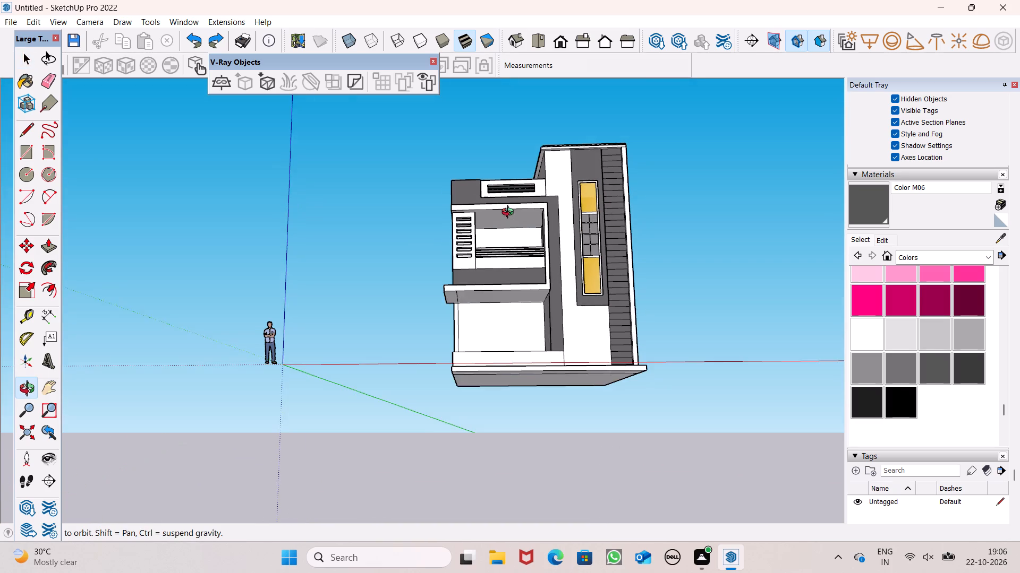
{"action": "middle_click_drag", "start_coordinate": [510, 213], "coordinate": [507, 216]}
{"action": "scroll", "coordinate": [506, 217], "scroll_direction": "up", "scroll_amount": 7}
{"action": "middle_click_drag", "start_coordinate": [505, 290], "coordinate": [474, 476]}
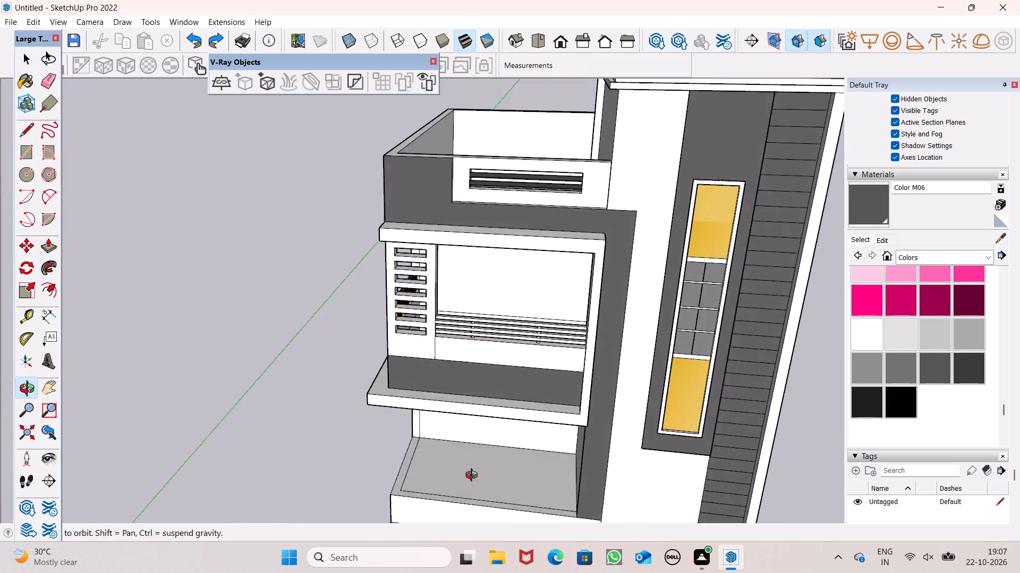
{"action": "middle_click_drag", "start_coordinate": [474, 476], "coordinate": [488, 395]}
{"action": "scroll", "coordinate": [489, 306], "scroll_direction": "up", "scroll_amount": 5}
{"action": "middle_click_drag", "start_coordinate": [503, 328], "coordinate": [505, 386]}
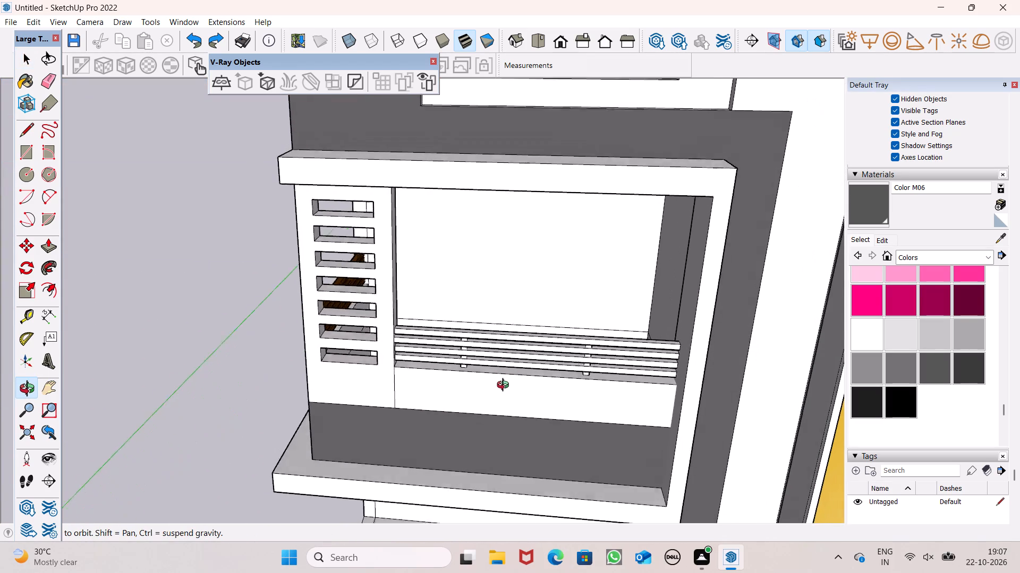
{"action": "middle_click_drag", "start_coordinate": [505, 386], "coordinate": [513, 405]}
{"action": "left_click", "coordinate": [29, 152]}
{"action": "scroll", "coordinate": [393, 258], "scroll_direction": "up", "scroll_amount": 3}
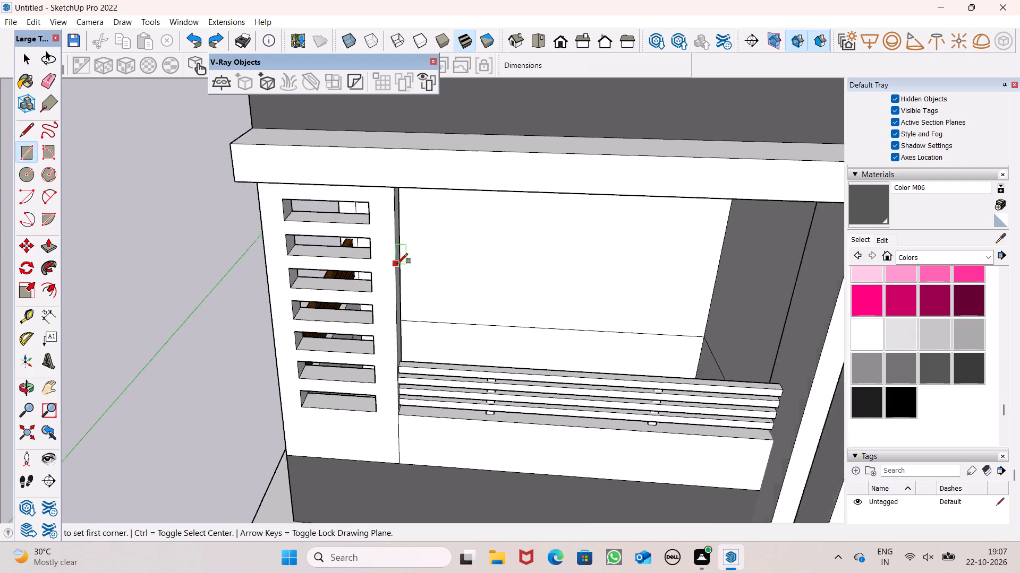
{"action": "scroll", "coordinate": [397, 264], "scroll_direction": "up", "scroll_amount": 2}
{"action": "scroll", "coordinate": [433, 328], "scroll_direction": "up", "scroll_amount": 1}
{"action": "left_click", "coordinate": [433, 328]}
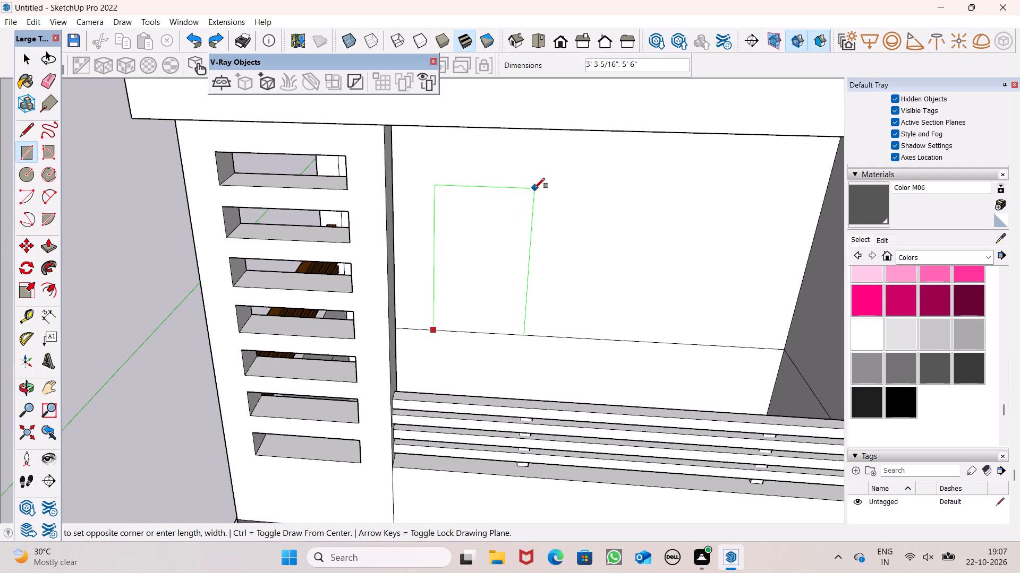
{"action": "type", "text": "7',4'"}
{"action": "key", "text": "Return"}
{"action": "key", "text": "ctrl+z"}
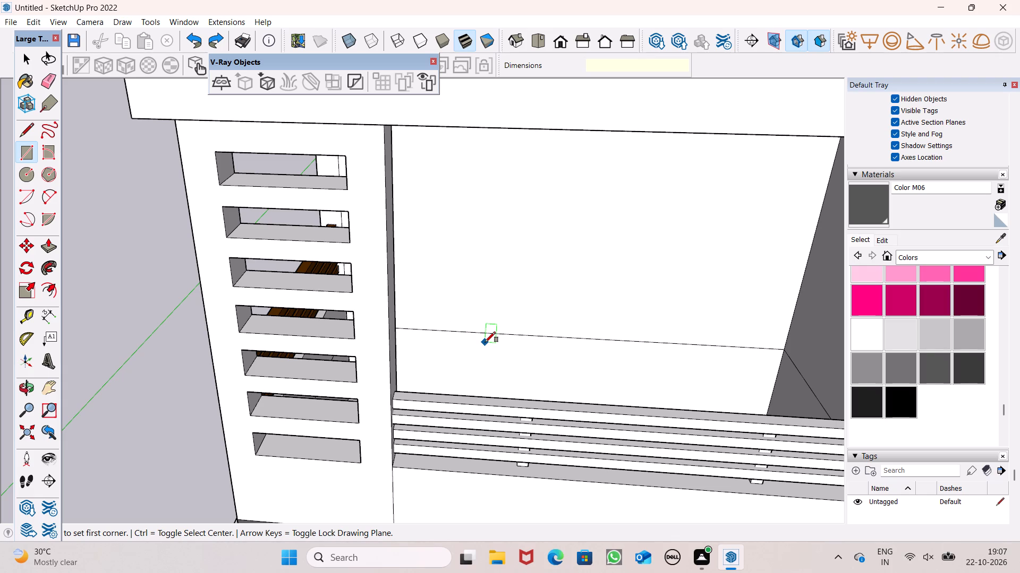
Draw a door outline 4' wide and 7' high on the upper balcony's back wall, starting on its floor line.
{"action": "left_click", "coordinate": [452, 331]}
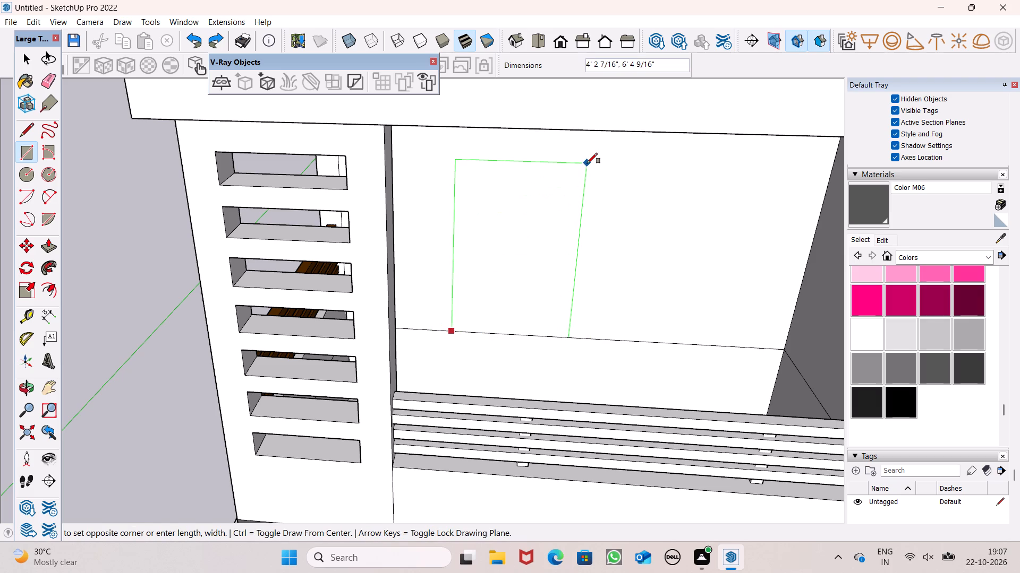
{"action": "type", "text": "4',7'"}
{"action": "key", "text": "Return"}
{"action": "key", "text": "space"}
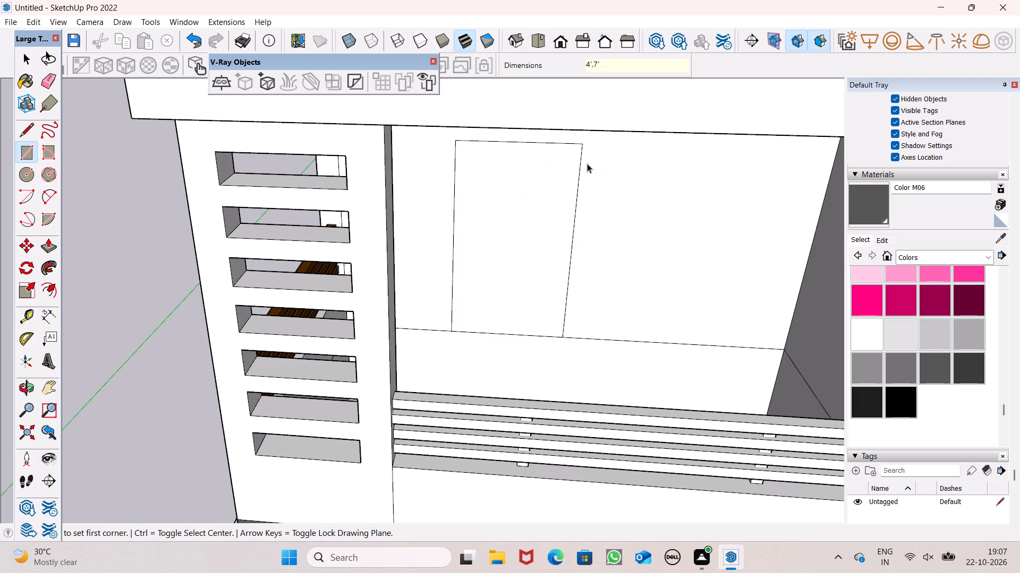
Move the door outline about 5 1/2" along the floor line toward the balcony's slotted panel.
{"action": "scroll", "coordinate": [587, 162], "scroll_direction": "down", "scroll_amount": 5}
{"action": "middle_click_drag", "start_coordinate": [598, 201], "coordinate": [579, 146]}
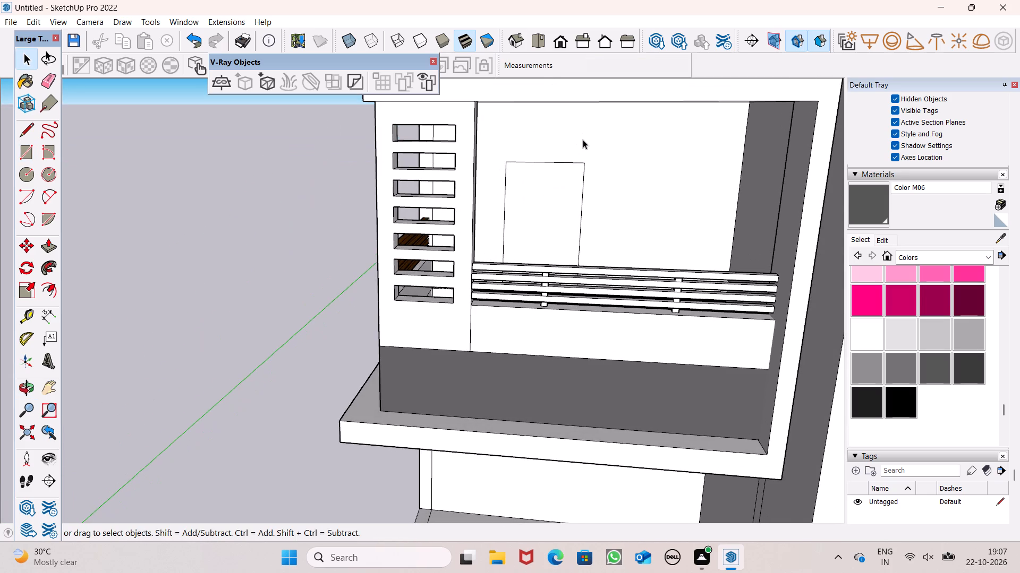
{"action": "scroll", "coordinate": [584, 138], "scroll_direction": "down", "scroll_amount": 2}
{"action": "middle_click_drag", "start_coordinate": [601, 175], "coordinate": [761, 207]}
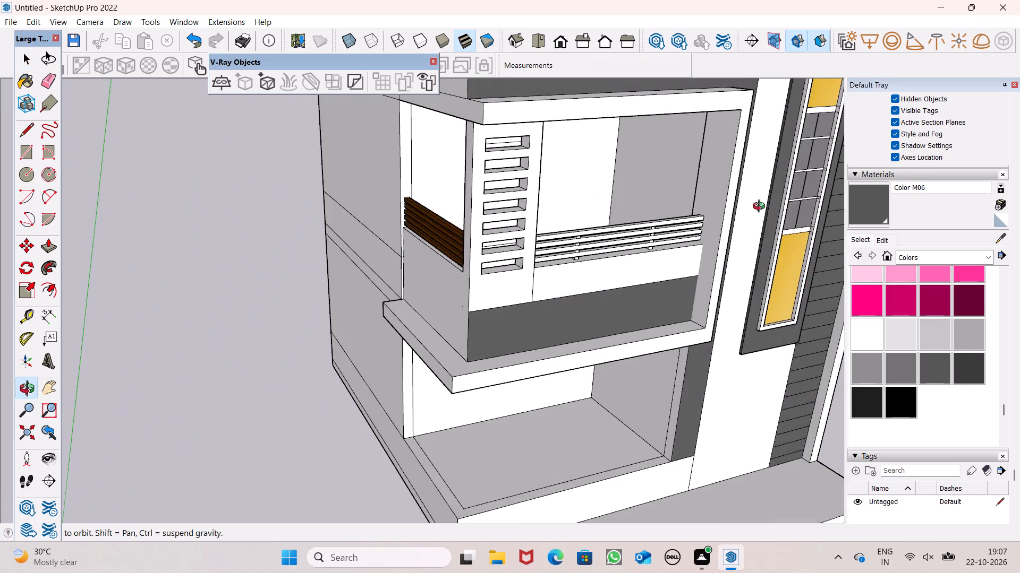
{"action": "middle_click_drag", "start_coordinate": [761, 207], "coordinate": [591, 237]}
{"action": "scroll", "coordinate": [580, 228], "scroll_direction": "up", "scroll_amount": 1}
{"action": "scroll", "coordinate": [584, 240], "scroll_direction": "down", "scroll_amount": 3}
{"action": "middle_click_drag", "start_coordinate": [583, 246], "coordinate": [588, 168]}
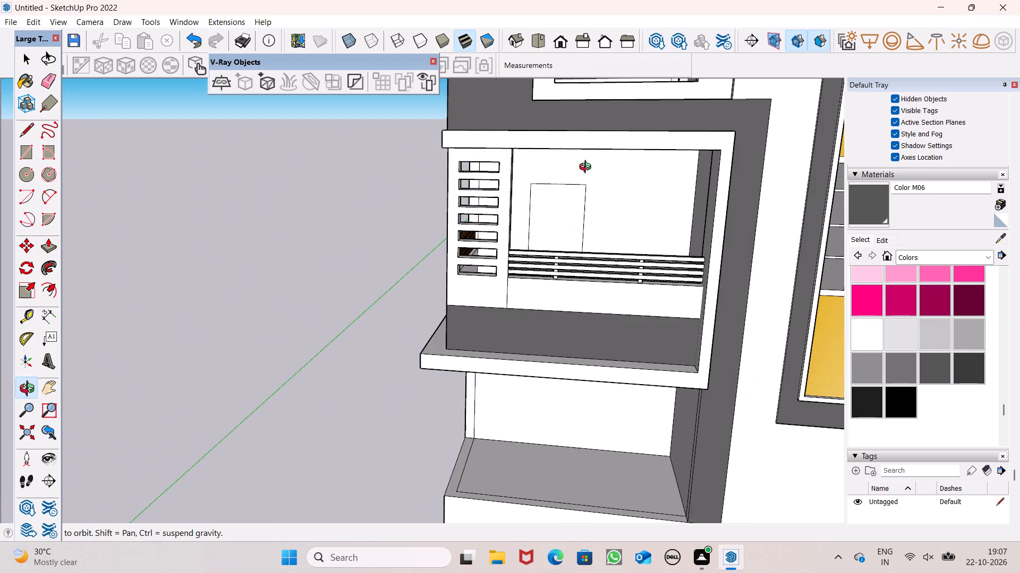
{"action": "middle_click_drag", "start_coordinate": [588, 168], "coordinate": [584, 198]}
{"action": "scroll", "coordinate": [579, 202], "scroll_direction": "up", "scroll_amount": 2}
{"action": "double_click", "coordinate": [562, 238]}
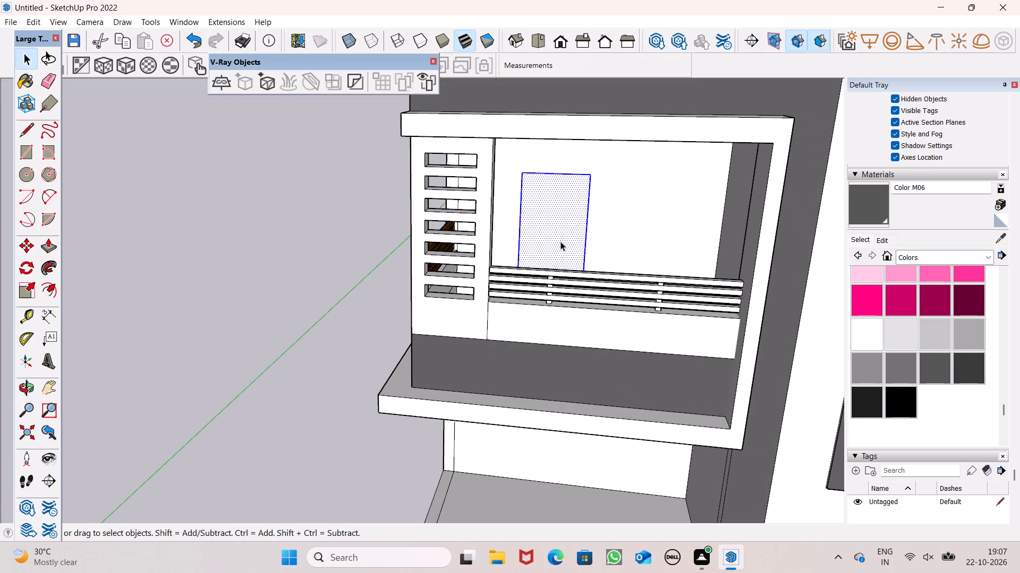
{"action": "key", "text": "m"}
{"action": "key", "text": "Return"}
{"action": "middle_click_drag", "start_coordinate": [576, 246], "coordinate": [576, 273]}
{"action": "scroll", "coordinate": [576, 273], "scroll_direction": "up", "scroll_amount": 7}
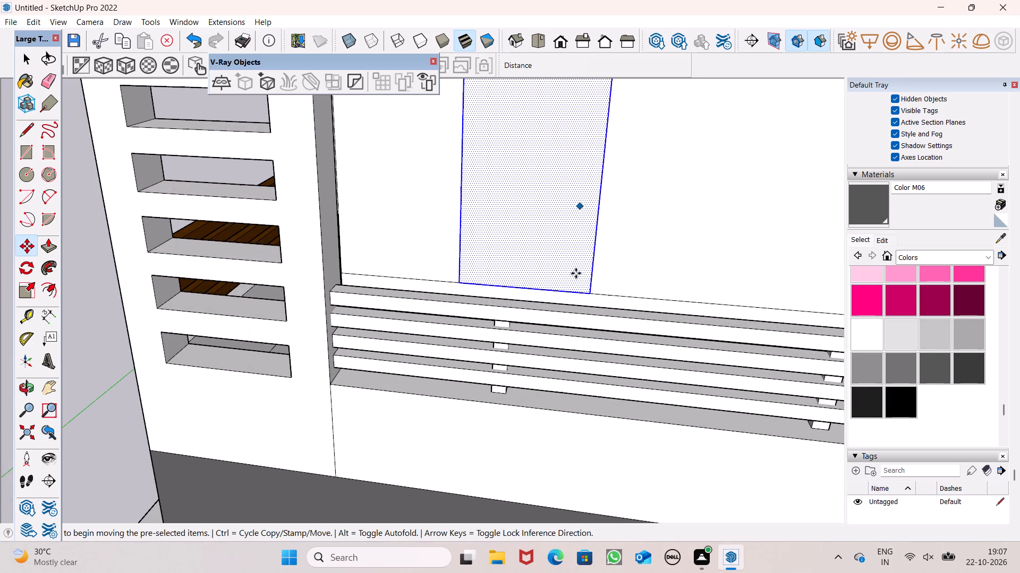
{"action": "scroll", "coordinate": [585, 285], "scroll_direction": "up", "scroll_amount": 3}
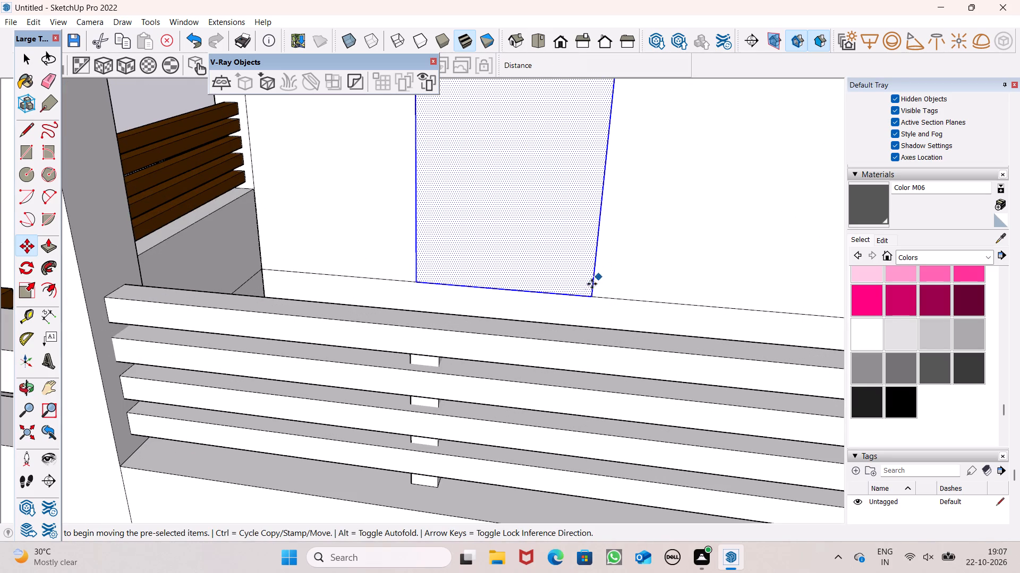
{"action": "left_click_drag", "start_coordinate": [592, 297], "coordinate": [571, 296]}
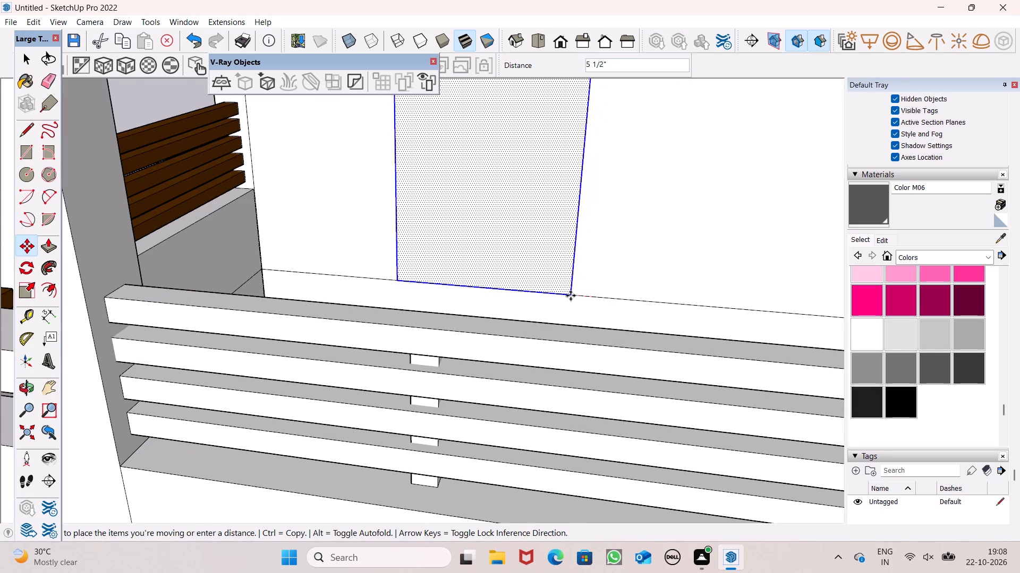
{"action": "left_click_drag", "start_coordinate": [571, 296], "coordinate": [569, 297]}
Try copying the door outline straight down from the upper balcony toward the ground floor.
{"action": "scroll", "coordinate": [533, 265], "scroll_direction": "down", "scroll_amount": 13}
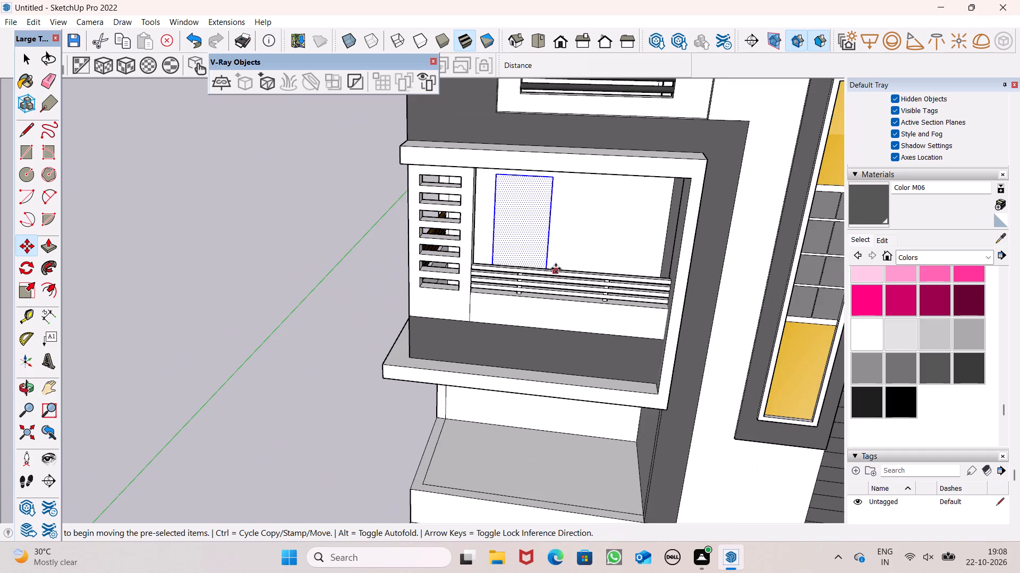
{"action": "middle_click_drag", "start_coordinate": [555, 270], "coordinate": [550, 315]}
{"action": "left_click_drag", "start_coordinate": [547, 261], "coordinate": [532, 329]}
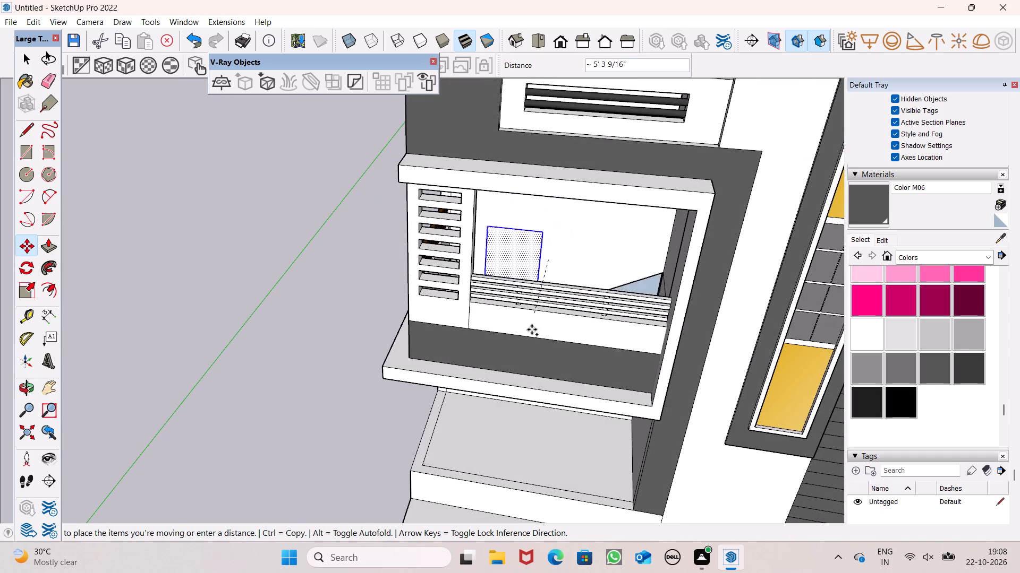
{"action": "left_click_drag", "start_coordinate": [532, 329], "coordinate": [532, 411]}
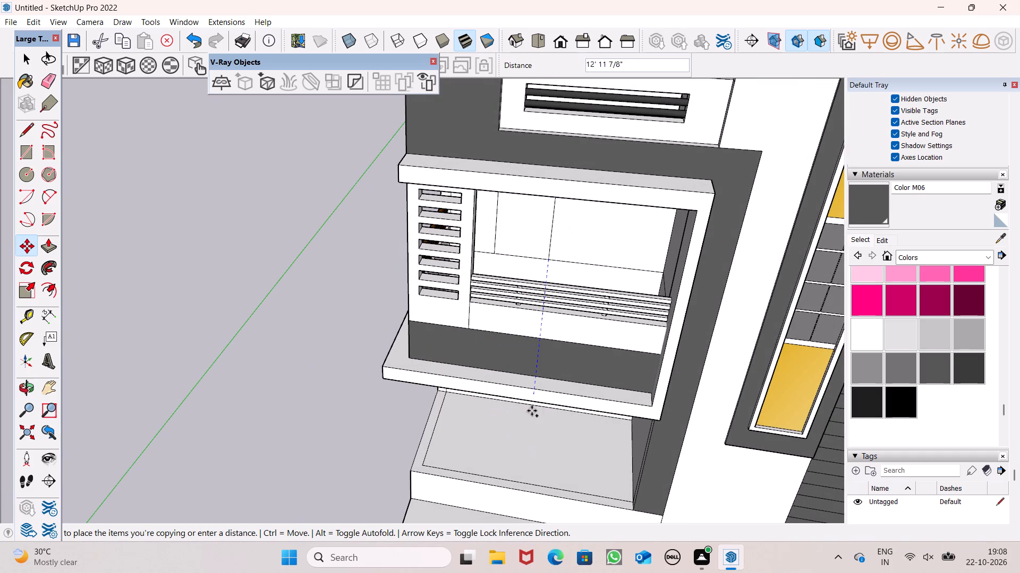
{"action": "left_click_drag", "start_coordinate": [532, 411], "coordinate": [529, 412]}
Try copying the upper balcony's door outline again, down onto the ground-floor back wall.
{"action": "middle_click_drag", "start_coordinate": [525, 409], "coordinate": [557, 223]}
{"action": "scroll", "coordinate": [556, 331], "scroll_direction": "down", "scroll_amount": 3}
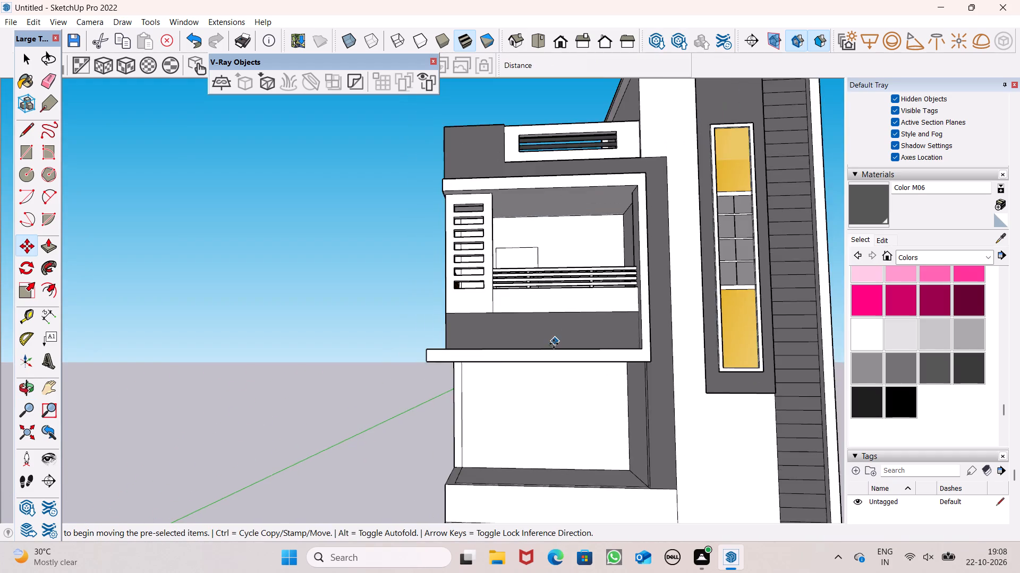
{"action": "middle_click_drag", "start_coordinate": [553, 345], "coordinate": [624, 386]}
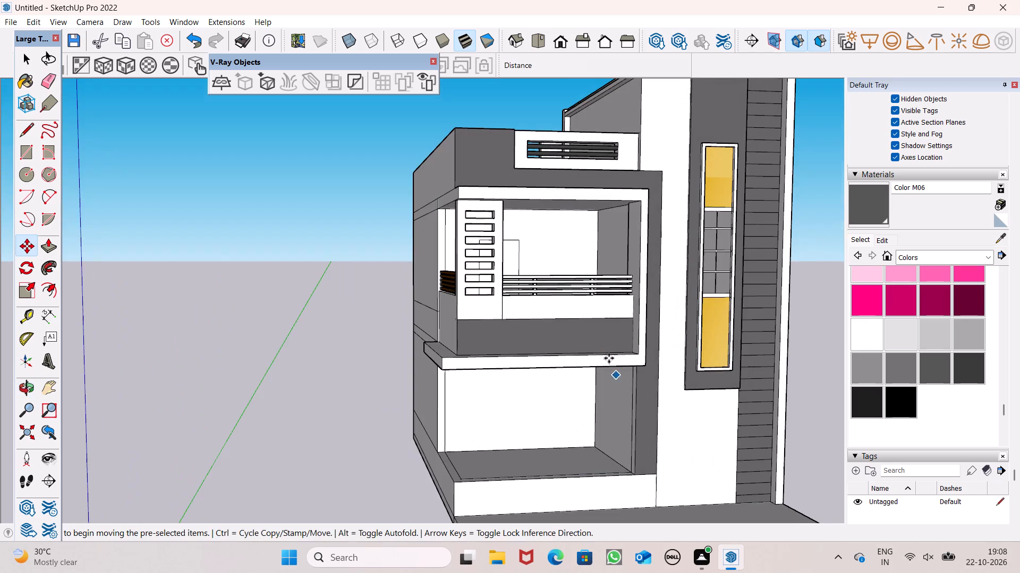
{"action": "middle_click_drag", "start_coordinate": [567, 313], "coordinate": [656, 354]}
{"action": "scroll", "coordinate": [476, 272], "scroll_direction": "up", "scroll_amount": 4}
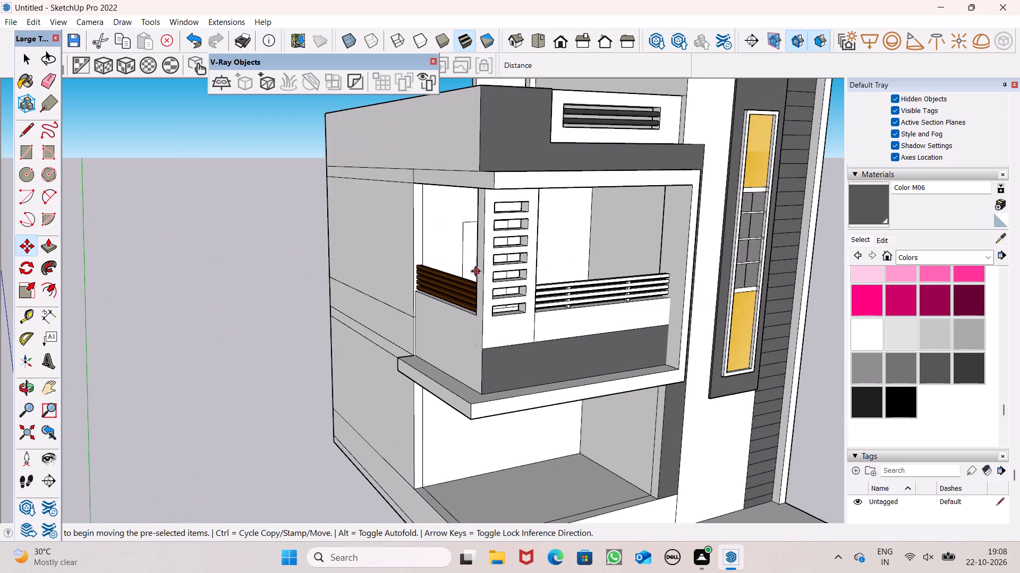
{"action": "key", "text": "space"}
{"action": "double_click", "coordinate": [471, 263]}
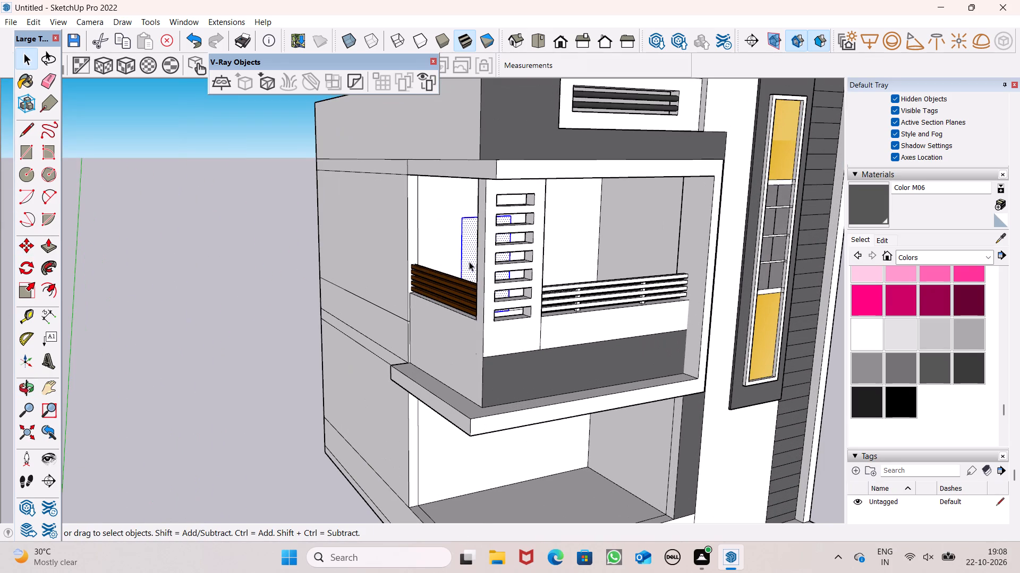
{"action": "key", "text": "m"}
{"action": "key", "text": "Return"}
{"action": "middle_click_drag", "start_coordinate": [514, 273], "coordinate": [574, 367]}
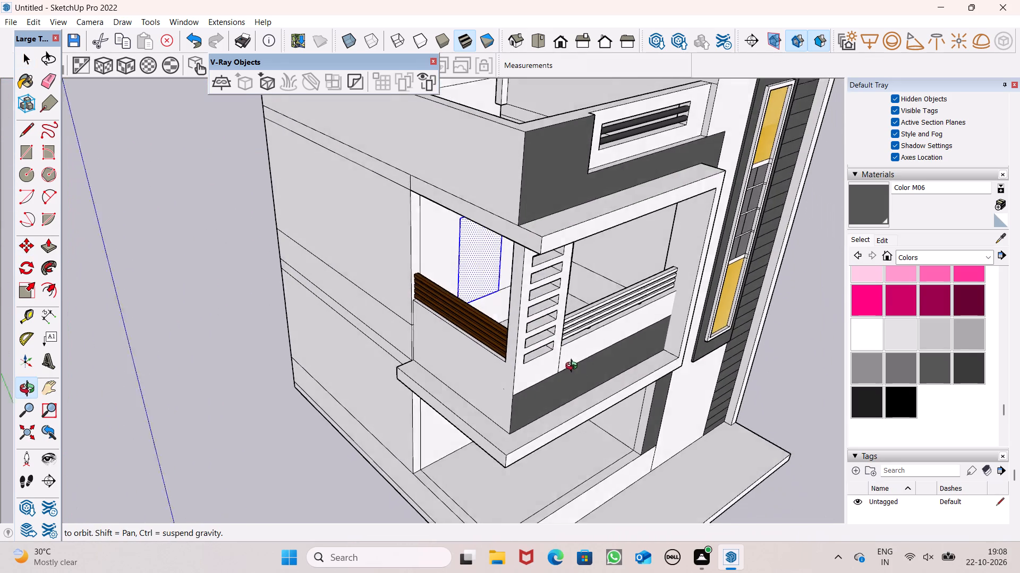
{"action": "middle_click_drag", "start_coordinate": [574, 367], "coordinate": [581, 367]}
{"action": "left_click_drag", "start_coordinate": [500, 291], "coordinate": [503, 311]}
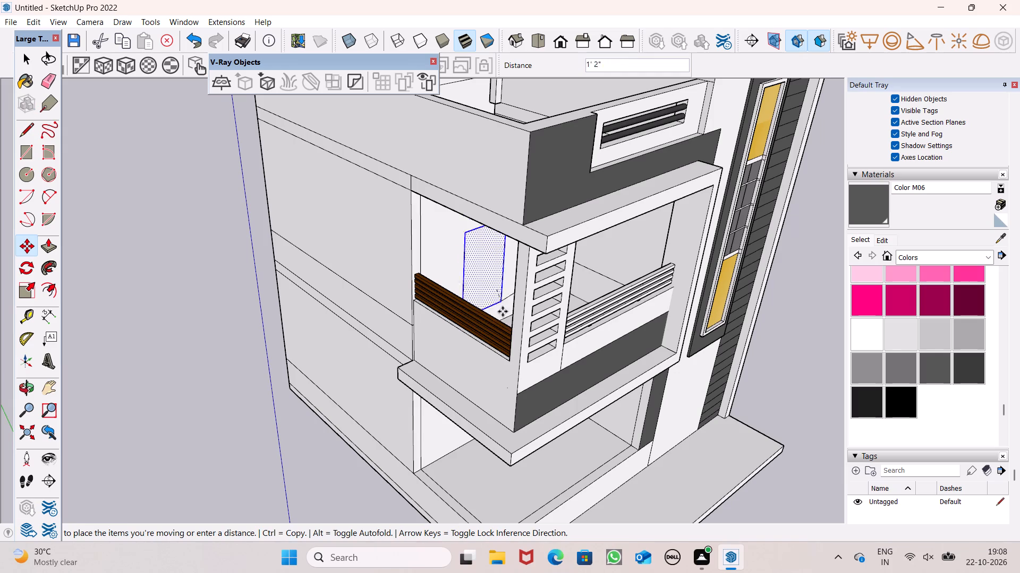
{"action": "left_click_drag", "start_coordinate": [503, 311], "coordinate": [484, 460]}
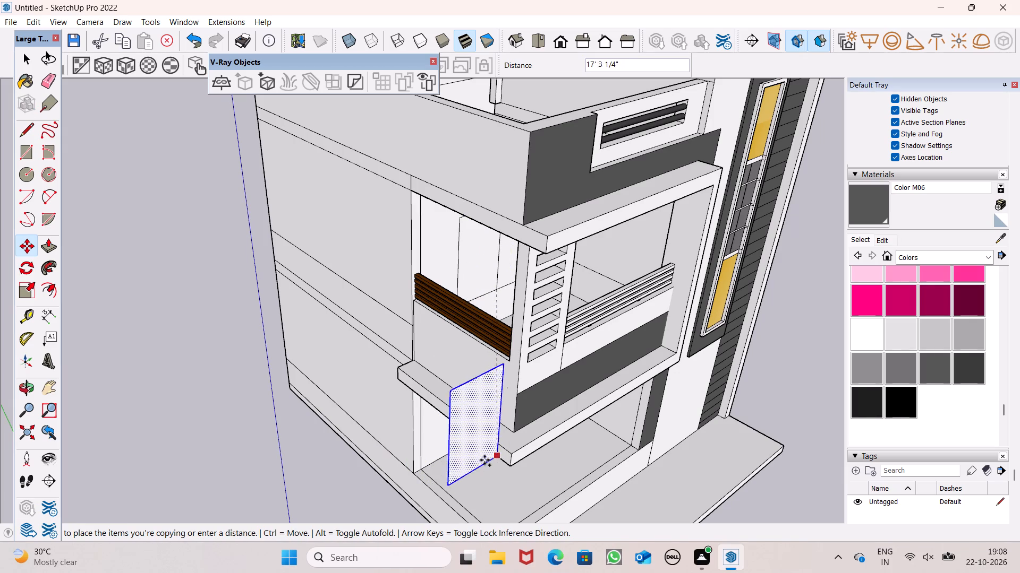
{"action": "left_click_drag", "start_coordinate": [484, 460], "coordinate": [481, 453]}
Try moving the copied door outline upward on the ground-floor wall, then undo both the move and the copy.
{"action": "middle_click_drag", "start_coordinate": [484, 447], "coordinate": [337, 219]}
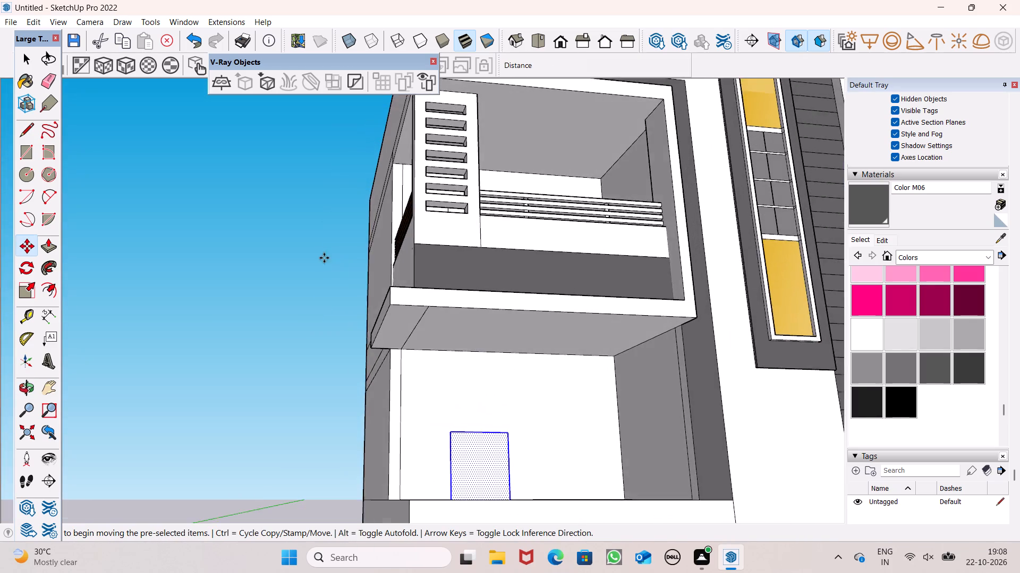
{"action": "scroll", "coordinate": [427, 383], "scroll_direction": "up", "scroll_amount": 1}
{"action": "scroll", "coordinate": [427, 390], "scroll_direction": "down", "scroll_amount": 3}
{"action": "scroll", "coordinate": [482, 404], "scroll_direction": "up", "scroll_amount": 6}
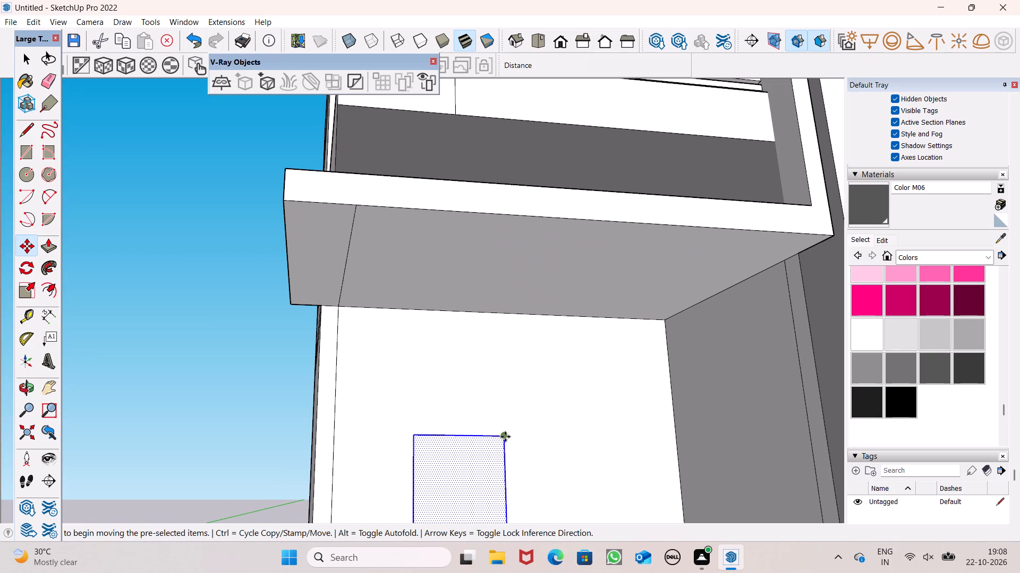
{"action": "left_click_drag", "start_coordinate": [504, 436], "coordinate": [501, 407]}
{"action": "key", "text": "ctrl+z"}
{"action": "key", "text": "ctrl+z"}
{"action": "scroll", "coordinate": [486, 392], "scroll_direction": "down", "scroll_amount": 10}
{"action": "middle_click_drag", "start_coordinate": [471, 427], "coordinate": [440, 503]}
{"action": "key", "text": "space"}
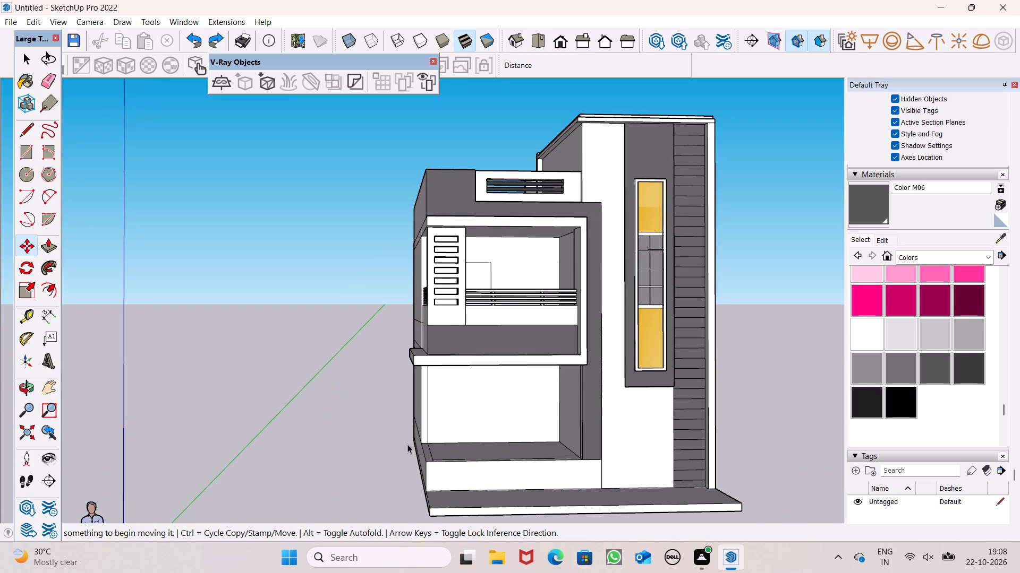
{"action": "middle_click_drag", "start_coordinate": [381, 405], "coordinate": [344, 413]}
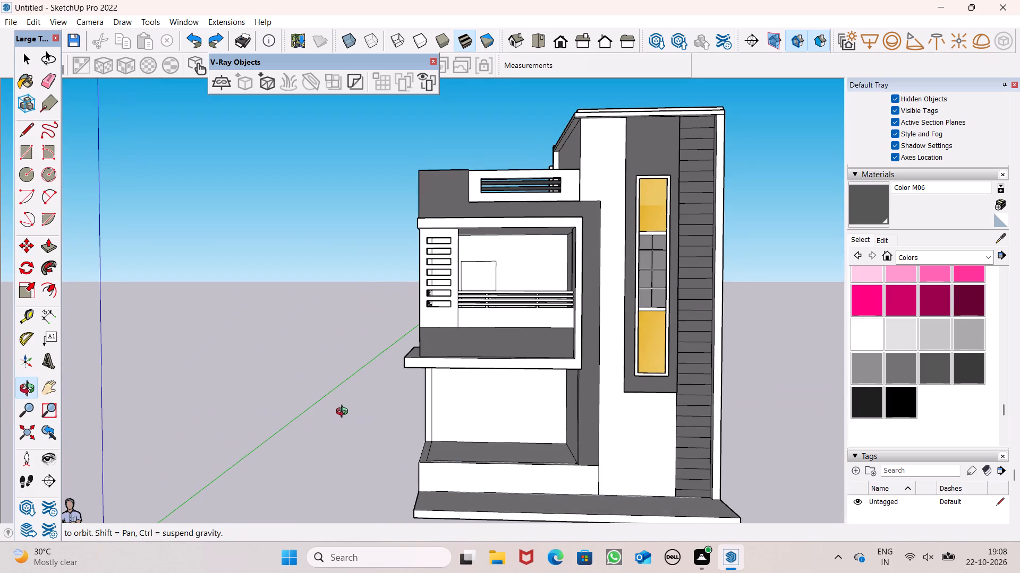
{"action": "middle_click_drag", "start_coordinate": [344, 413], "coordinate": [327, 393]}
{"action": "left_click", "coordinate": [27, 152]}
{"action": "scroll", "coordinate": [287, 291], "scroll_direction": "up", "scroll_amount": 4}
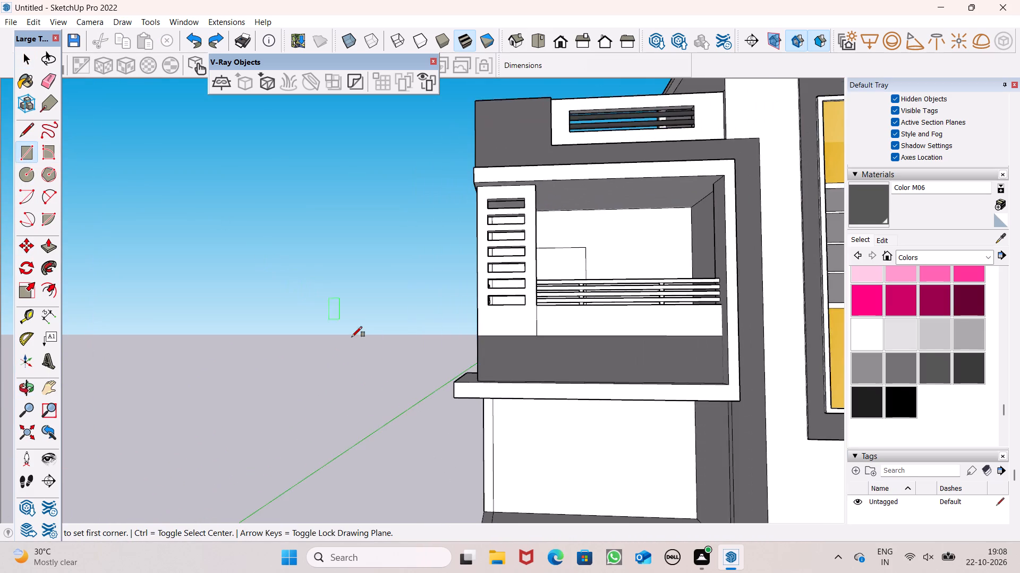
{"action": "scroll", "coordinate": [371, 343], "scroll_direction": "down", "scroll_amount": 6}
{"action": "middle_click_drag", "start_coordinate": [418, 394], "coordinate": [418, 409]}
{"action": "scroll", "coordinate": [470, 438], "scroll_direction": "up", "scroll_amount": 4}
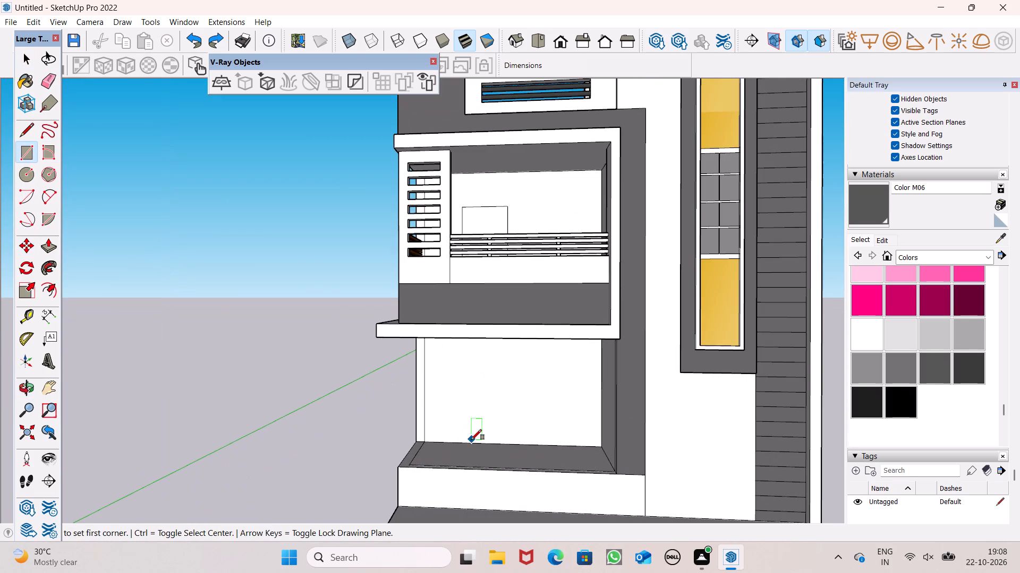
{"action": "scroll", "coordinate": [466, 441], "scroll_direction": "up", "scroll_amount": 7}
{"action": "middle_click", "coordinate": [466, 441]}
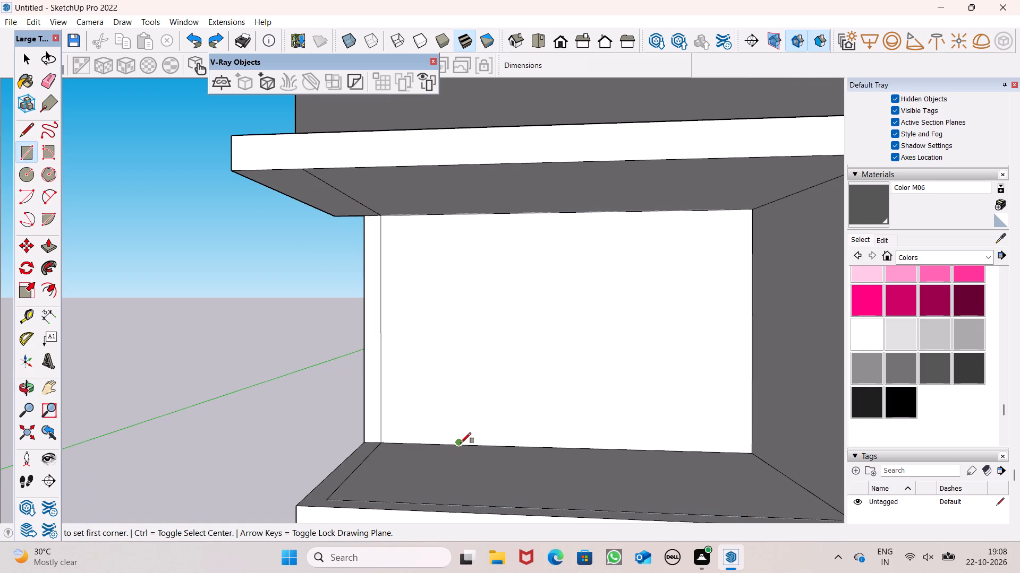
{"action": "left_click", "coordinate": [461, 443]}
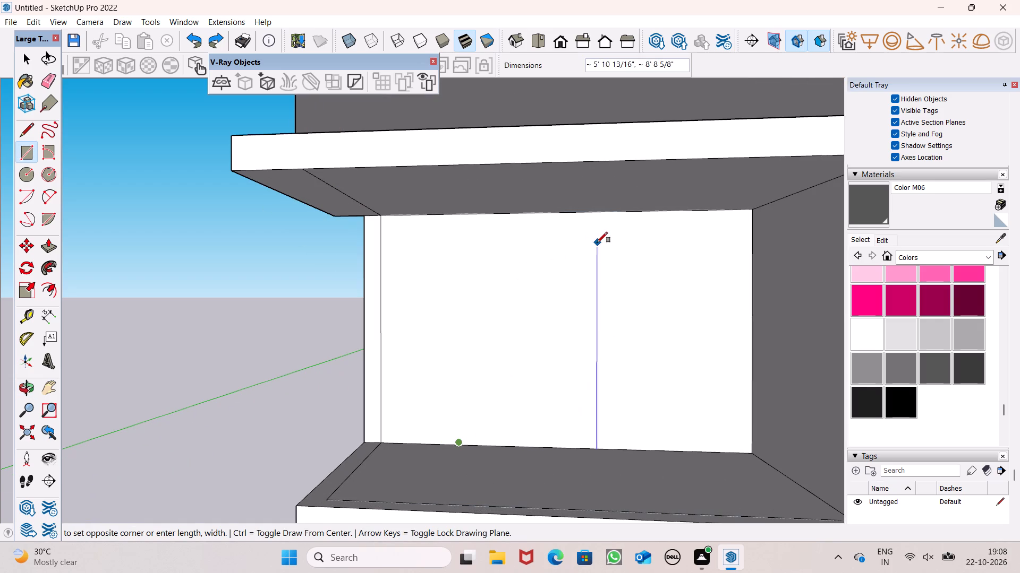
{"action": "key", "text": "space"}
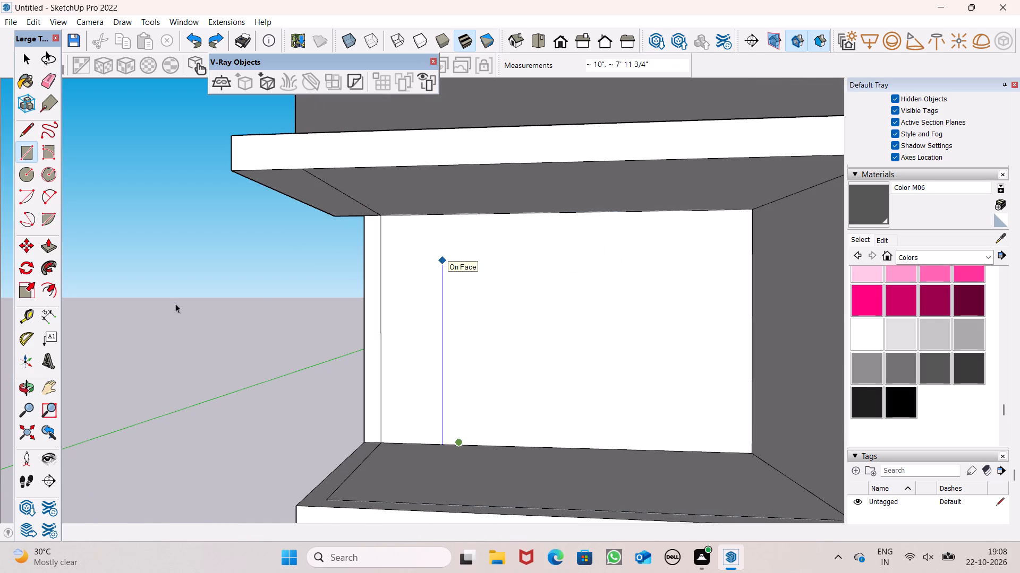
Draw a 4' wide by 7' high door rectangle on the ground-floor back wall, starting from the floor line.
{"action": "left_click", "coordinate": [22, 143]}
{"action": "scroll", "coordinate": [274, 246], "scroll_direction": "down", "scroll_amount": 5}
{"action": "middle_click_drag", "start_coordinate": [382, 321], "coordinate": [383, 336]}
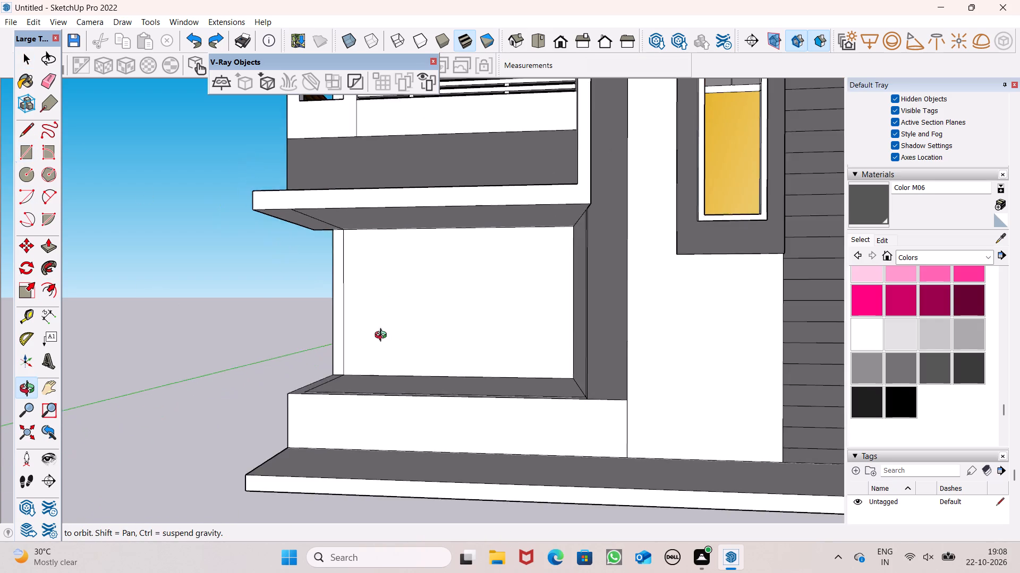
{"action": "middle_click_drag", "start_coordinate": [383, 336], "coordinate": [409, 383]}
{"action": "scroll", "coordinate": [411, 334], "scroll_direction": "up", "scroll_amount": 4}
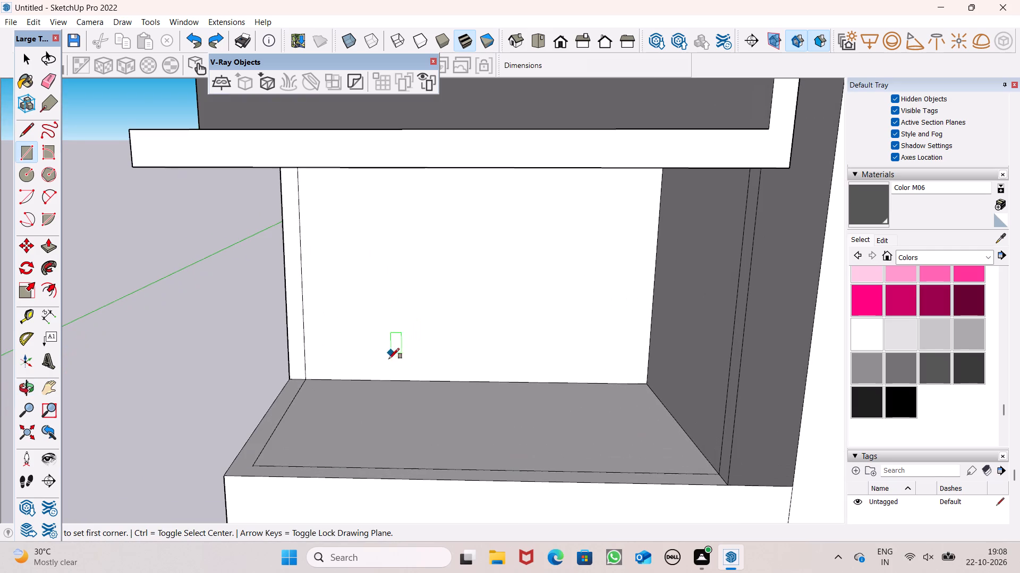
{"action": "left_click", "coordinate": [369, 380]}
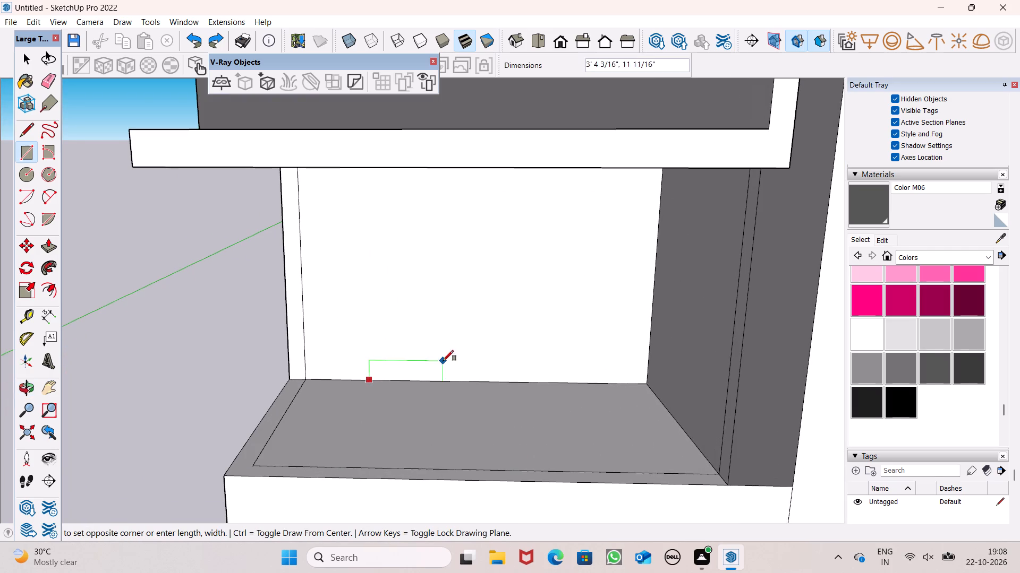
{"action": "type", "text": "4',7'"}
{"action": "key", "text": "Return"}
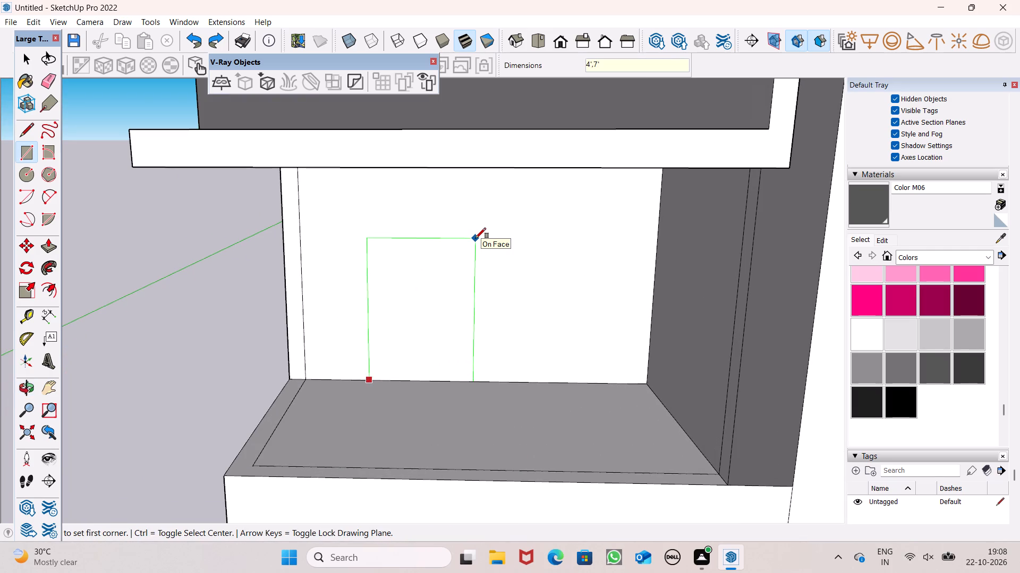
{"action": "key", "text": "space"}
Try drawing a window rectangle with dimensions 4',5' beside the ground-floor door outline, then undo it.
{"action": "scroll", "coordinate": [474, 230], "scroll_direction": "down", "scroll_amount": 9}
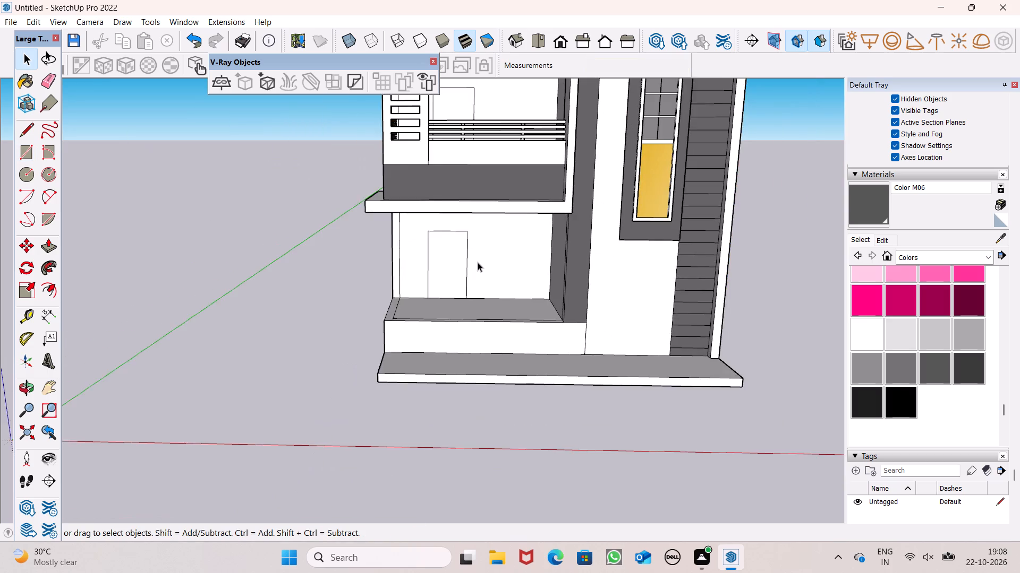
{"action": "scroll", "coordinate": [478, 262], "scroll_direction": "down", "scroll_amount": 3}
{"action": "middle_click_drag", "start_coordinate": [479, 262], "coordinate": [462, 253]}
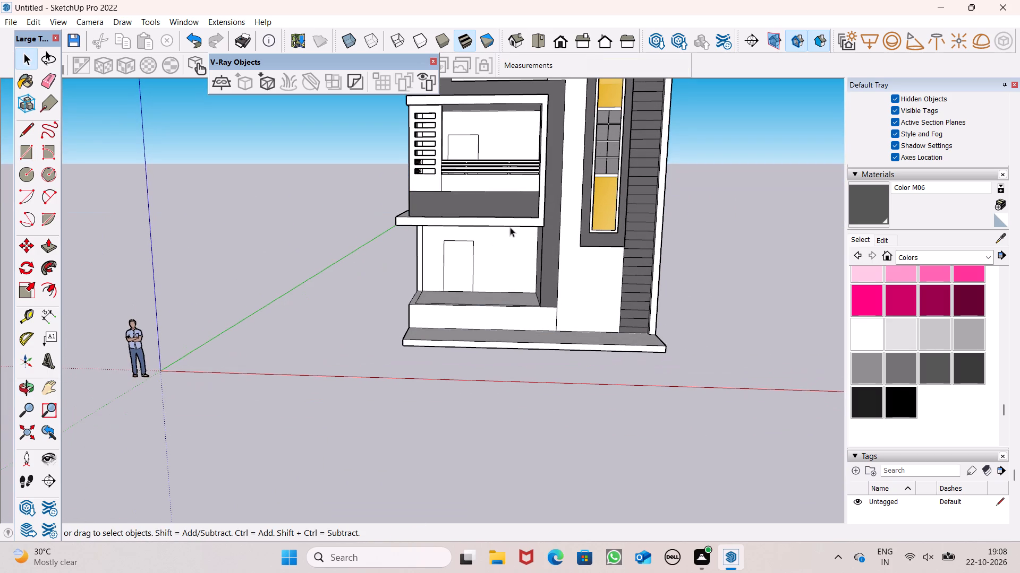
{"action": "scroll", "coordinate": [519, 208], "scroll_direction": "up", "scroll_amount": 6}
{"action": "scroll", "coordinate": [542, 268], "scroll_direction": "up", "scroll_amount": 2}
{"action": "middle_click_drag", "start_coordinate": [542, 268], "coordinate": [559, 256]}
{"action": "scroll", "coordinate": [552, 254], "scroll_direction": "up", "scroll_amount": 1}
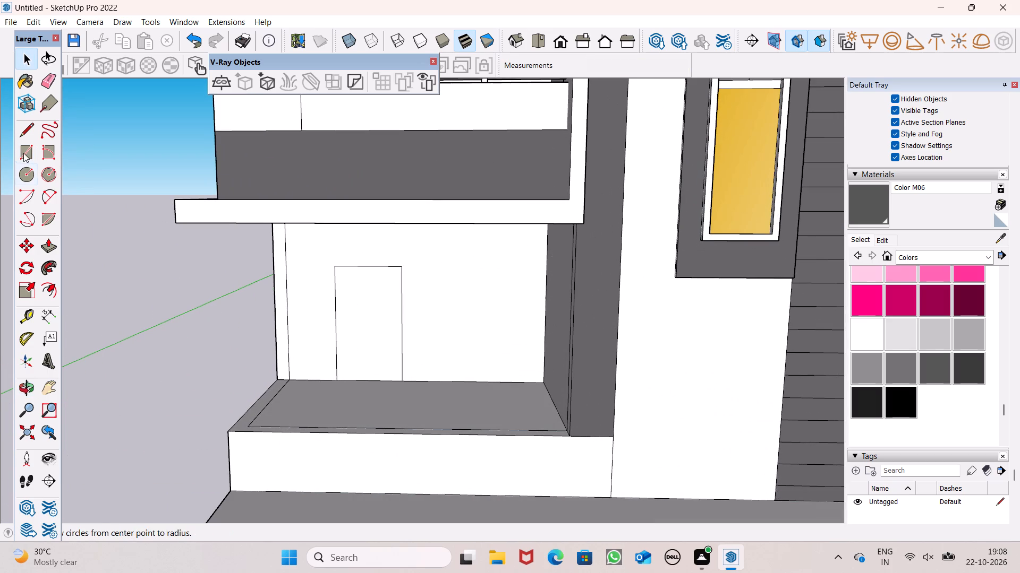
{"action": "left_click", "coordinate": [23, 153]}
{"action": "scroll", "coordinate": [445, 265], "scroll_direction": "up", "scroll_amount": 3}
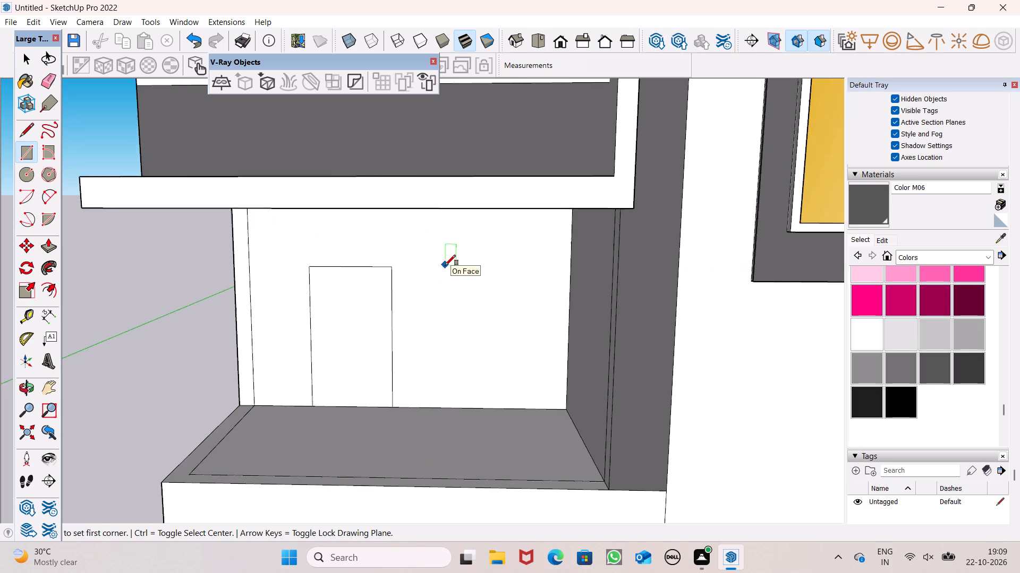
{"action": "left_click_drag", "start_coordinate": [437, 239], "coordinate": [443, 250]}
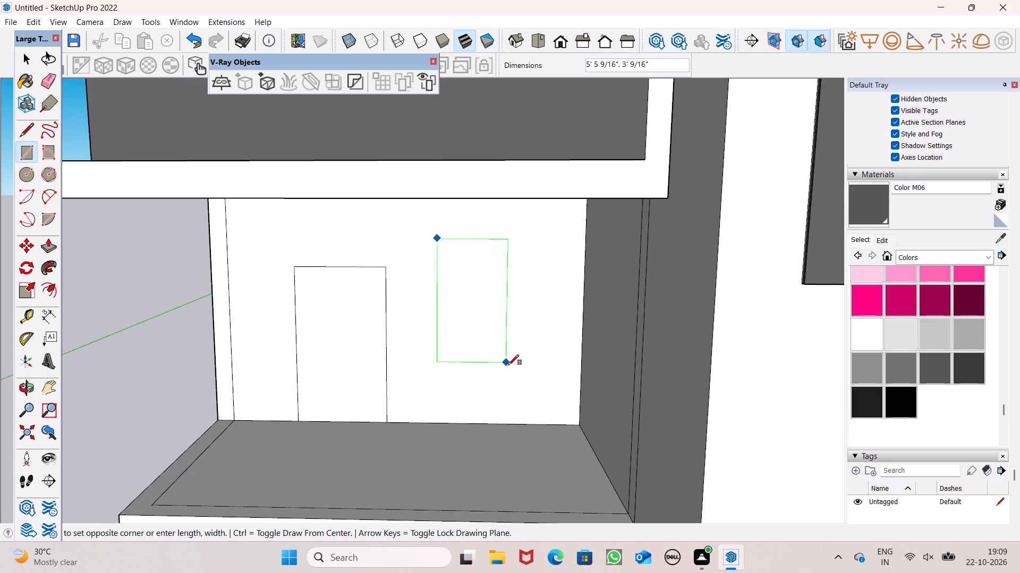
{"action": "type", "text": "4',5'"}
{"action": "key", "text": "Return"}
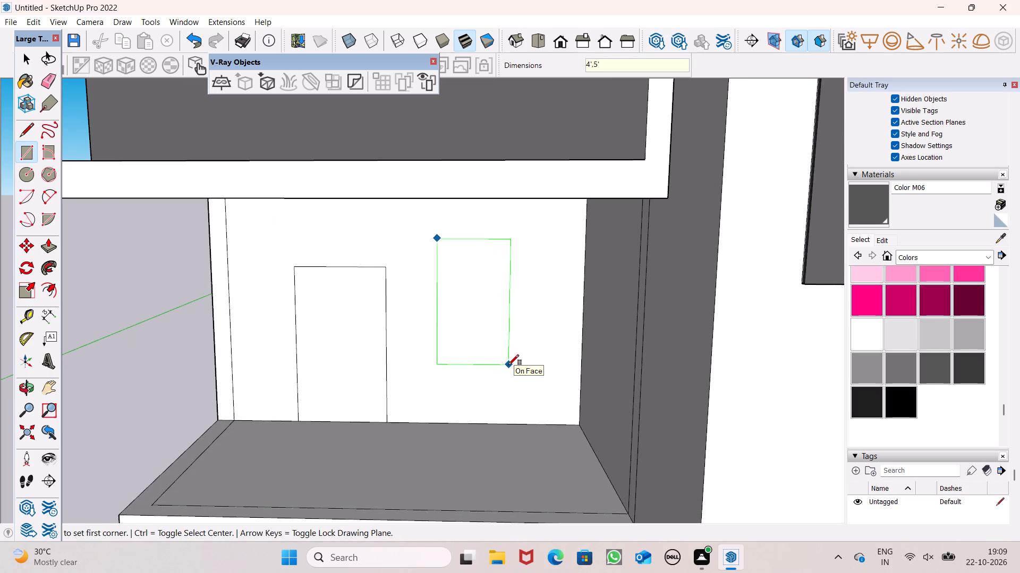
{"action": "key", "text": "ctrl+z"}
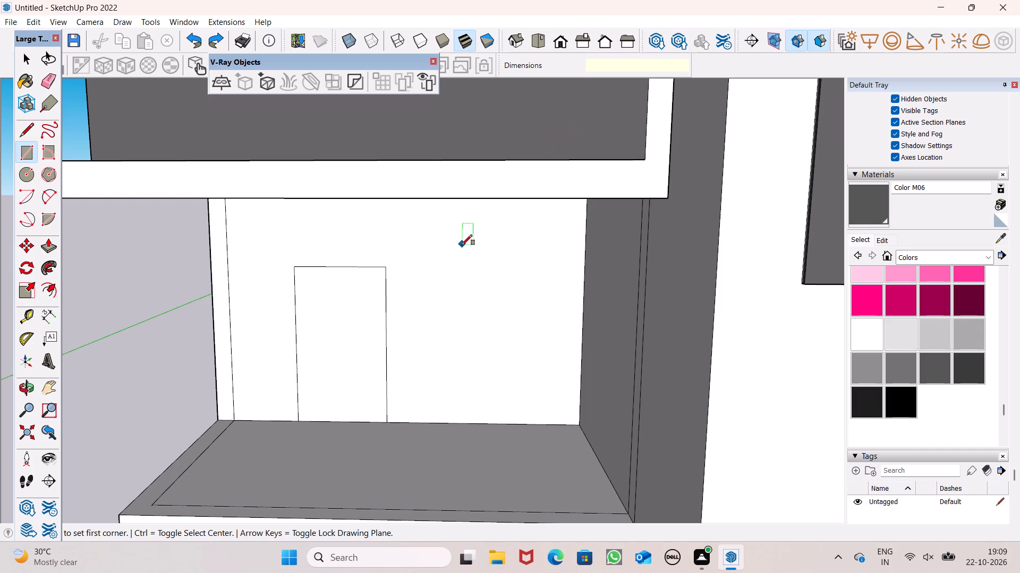
Draw a 5' high by 4' wide window rectangle on the ground-floor back wall beside the door outline.
{"action": "left_click", "coordinate": [427, 247]}
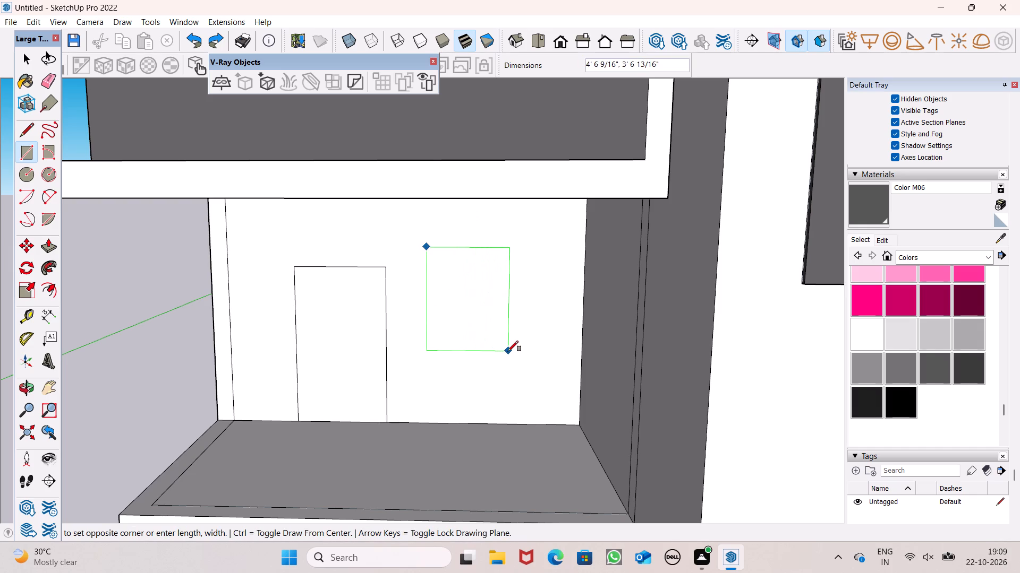
{"action": "type", "text": "5',4'"}
{"action": "key", "text": "Return"}
{"action": "key", "text": "space"}
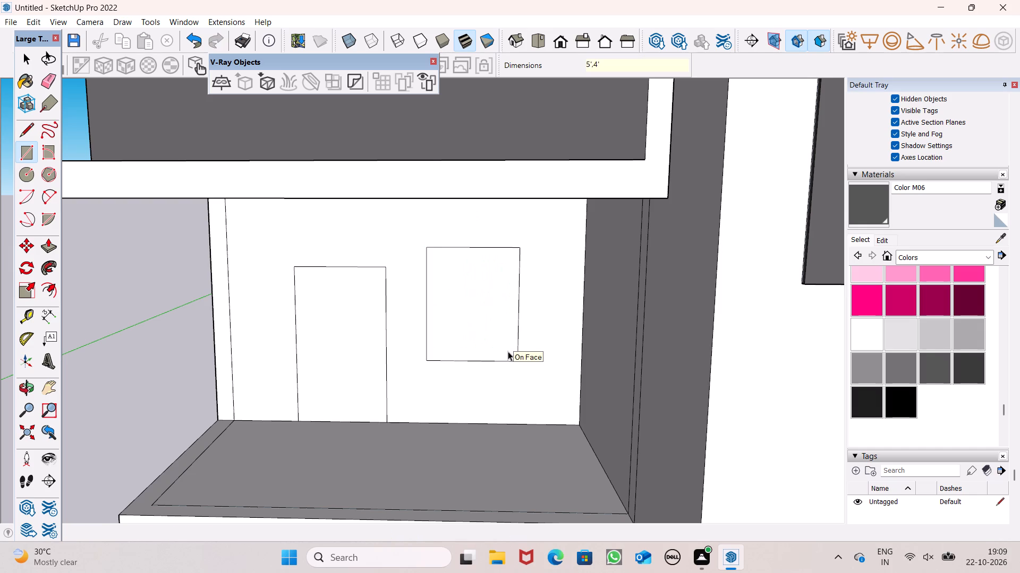
Move the ground-floor window outline straight down about 7" on the back wall and clear the selection.
{"action": "scroll", "coordinate": [508, 351], "scroll_direction": "down", "scroll_amount": 1}
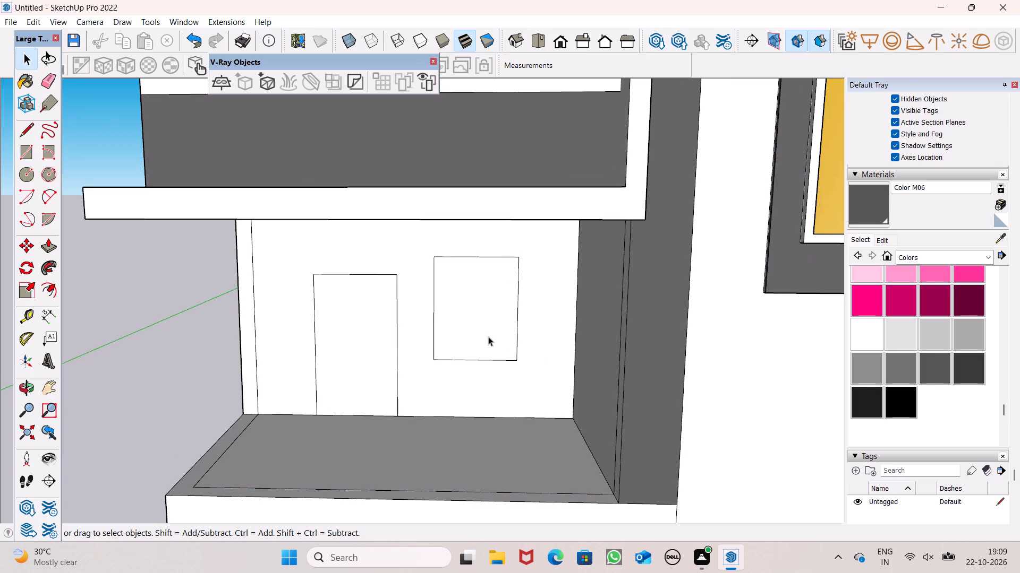
{"action": "double_click", "coordinate": [461, 336]}
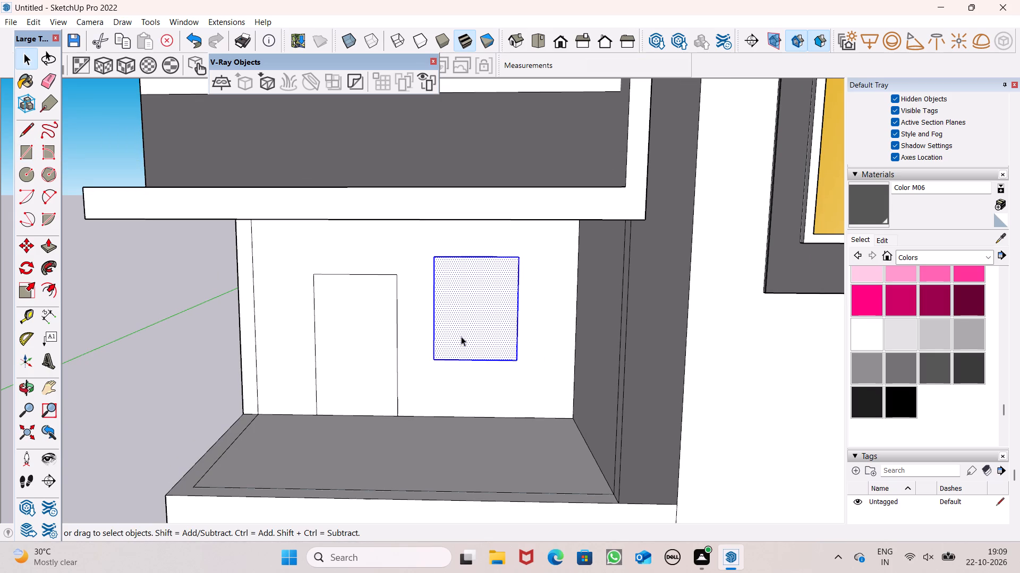
{"action": "key", "text": "m"}
{"action": "key", "text": "Return"}
{"action": "left_click_drag", "start_coordinate": [461, 336], "coordinate": [464, 349]}
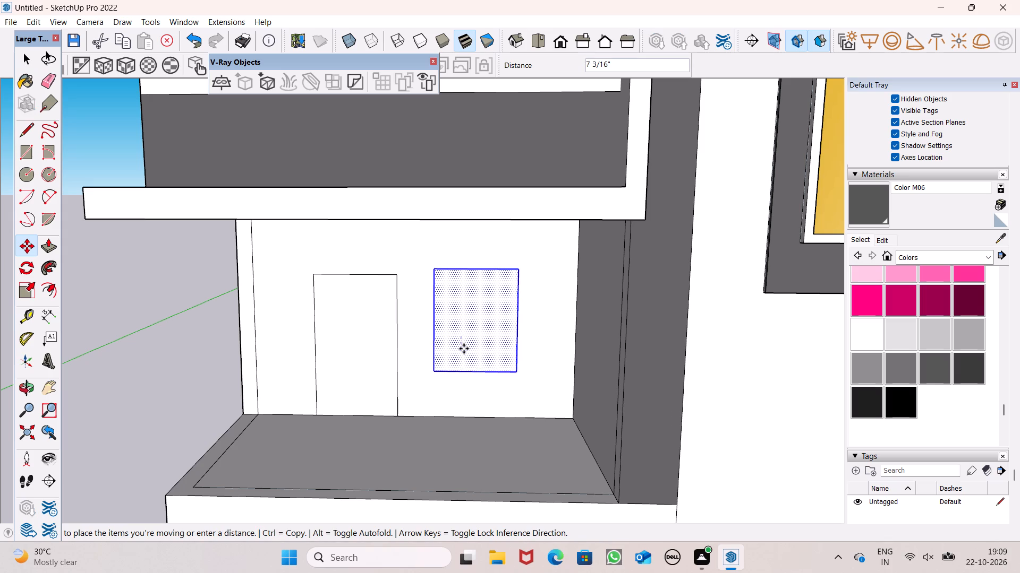
{"action": "left_click_drag", "start_coordinate": [464, 349], "coordinate": [463, 349]}
{"action": "key", "text": "space"}
{"action": "scroll", "coordinate": [461, 330], "scroll_direction": "down", "scroll_amount": 3}
{"action": "left_click", "coordinate": [228, 319]}
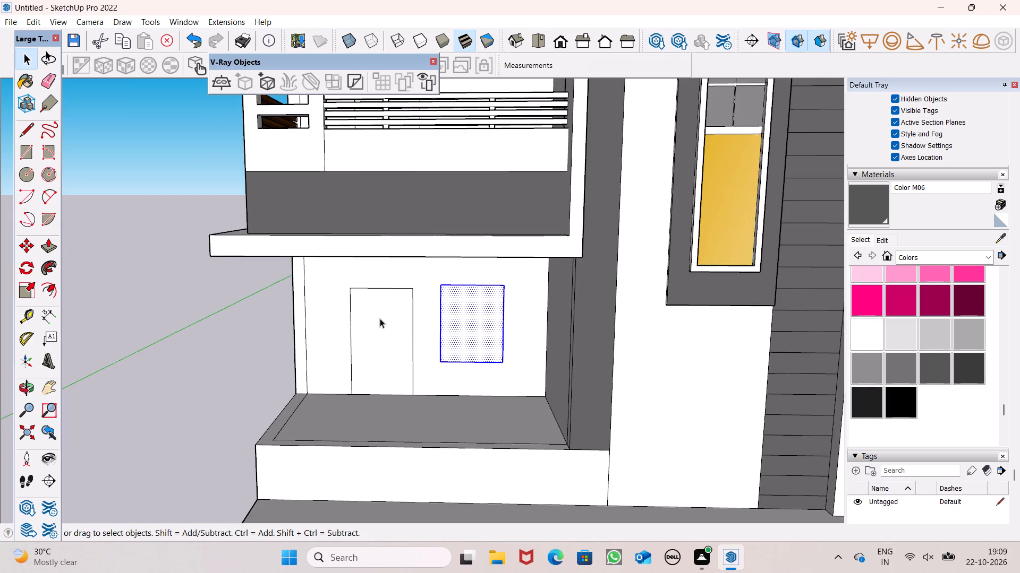
Draw a 5' high by 4' wide window rectangle on the upper balcony's back wall beside the door outline.
{"action": "scroll", "coordinate": [385, 327], "scroll_direction": "down", "scroll_amount": 11}
{"action": "scroll", "coordinate": [427, 266], "scroll_direction": "up", "scroll_amount": 16}
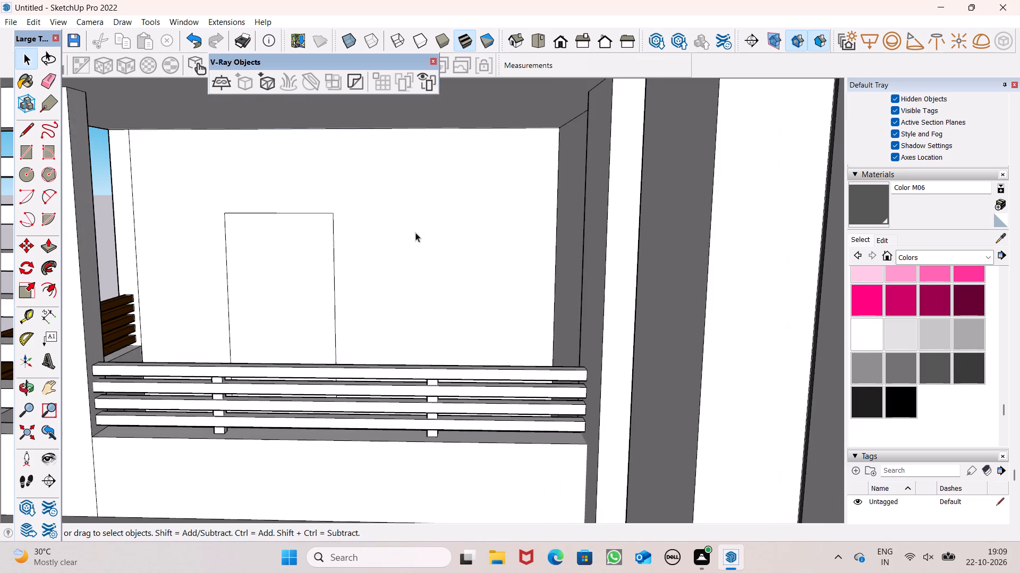
{"action": "middle_click_drag", "start_coordinate": [411, 275], "coordinate": [424, 312]}
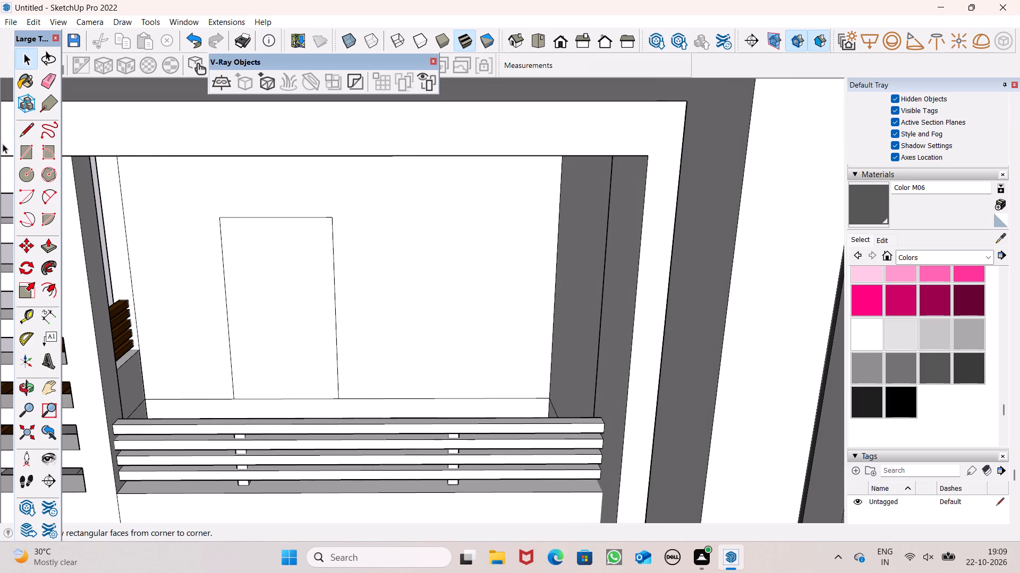
{"action": "left_click", "coordinate": [18, 150]}
{"action": "scroll", "coordinate": [422, 230], "scroll_direction": "up", "scroll_amount": 4}
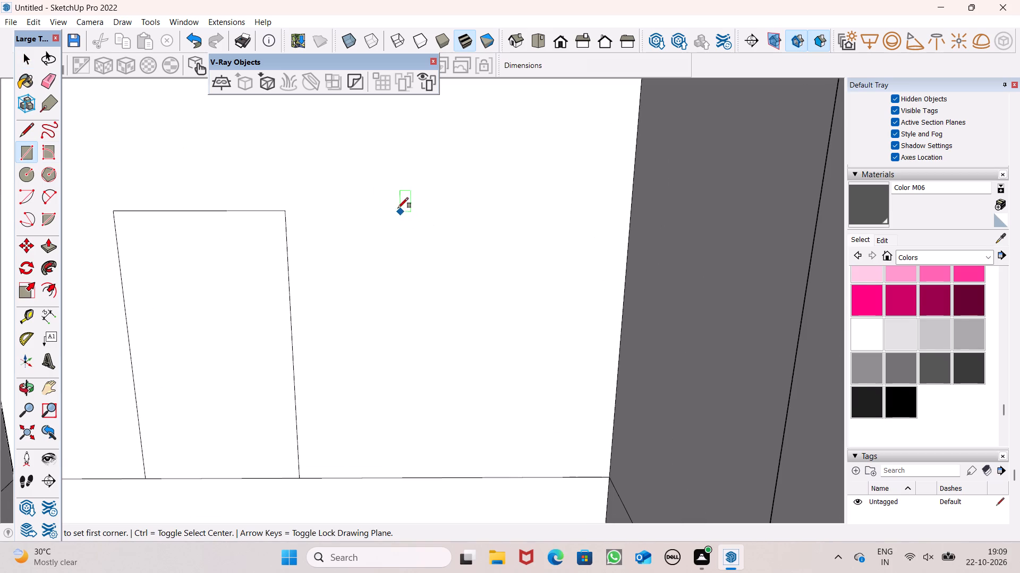
{"action": "left_click_drag", "start_coordinate": [388, 194], "coordinate": [388, 200]}
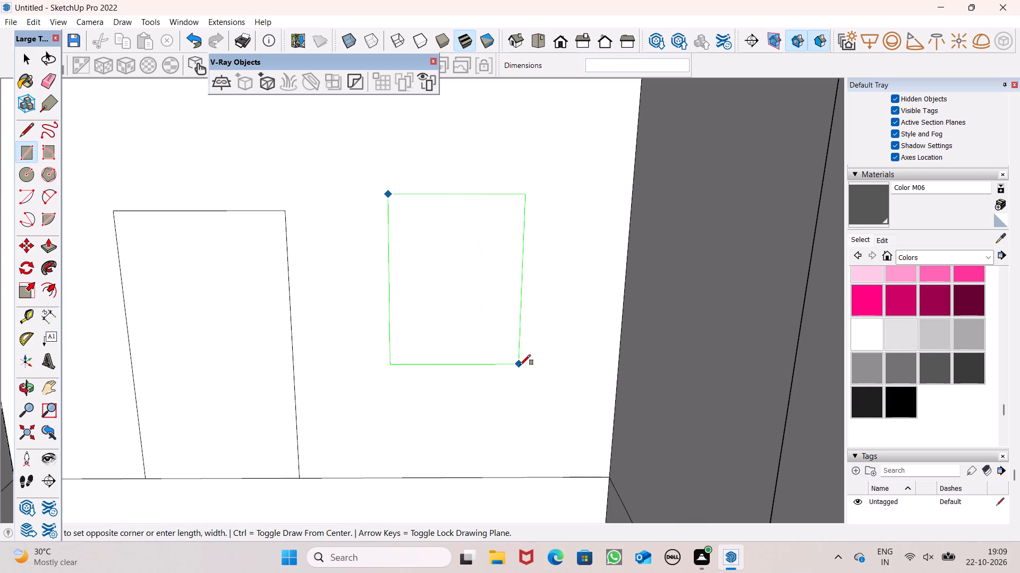
{"action": "type", "text": "5',5"}
{"action": "key", "text": "BackSpace"}
{"action": "type", "text": "4'"}
{"action": "key", "text": "Return"}
{"action": "key", "text": "space"}
Move the upper balcony's window outline about 8 1/2" sideways toward the door outline.
{"action": "scroll", "coordinate": [525, 352], "scroll_direction": "down", "scroll_amount": 4}
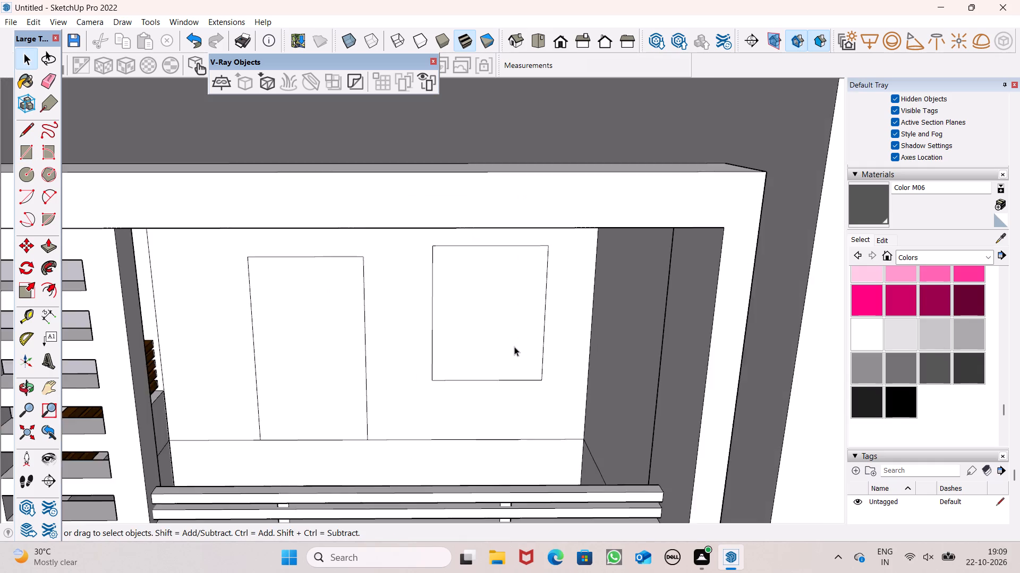
{"action": "scroll", "coordinate": [513, 346], "scroll_direction": "up", "scroll_amount": 1}
{"action": "middle_click_drag", "start_coordinate": [511, 346], "coordinate": [482, 319]}
{"action": "double_click", "coordinate": [477, 307]}
{"action": "scroll", "coordinate": [479, 305], "scroll_direction": "down", "scroll_amount": 5}
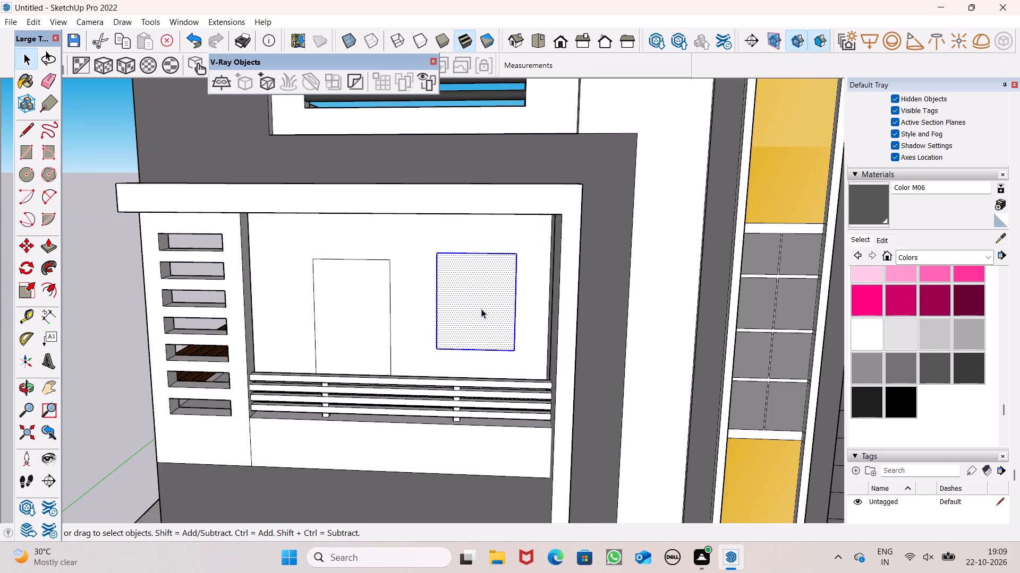
{"action": "scroll", "coordinate": [505, 270], "scroll_direction": "down", "scroll_amount": 6}
{"action": "scroll", "coordinate": [500, 303], "scroll_direction": "up", "scroll_amount": 1}
{"action": "middle_click_drag", "start_coordinate": [500, 303], "coordinate": [496, 277]}
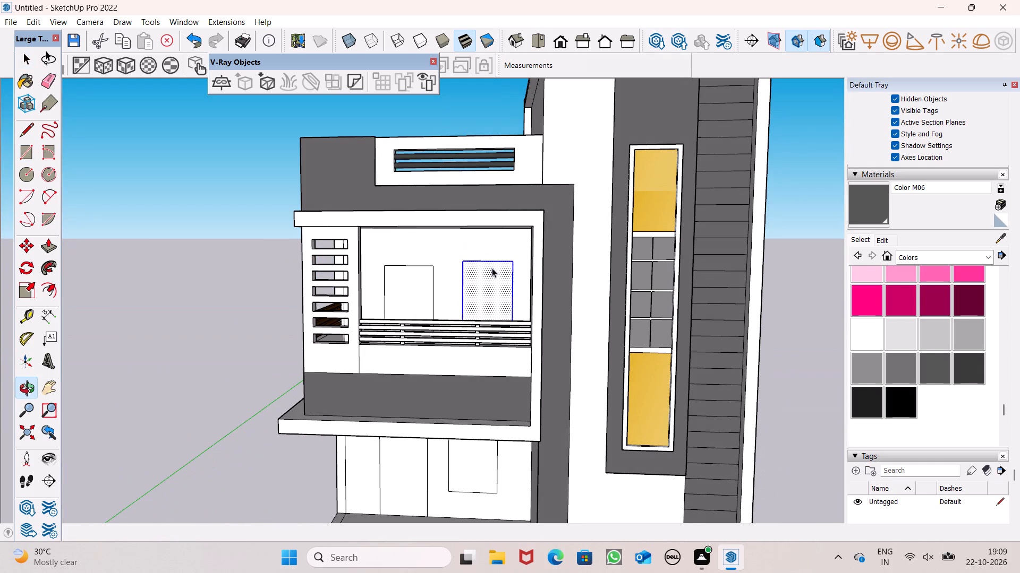
{"action": "key", "text": "m"}
{"action": "key", "text": "Return"}
{"action": "middle_click_drag", "start_coordinate": [497, 282], "coordinate": [522, 331]}
{"action": "scroll", "coordinate": [500, 293], "scroll_direction": "up", "scroll_amount": 4}
{"action": "left_click_drag", "start_coordinate": [482, 298], "coordinate": [469, 300]}
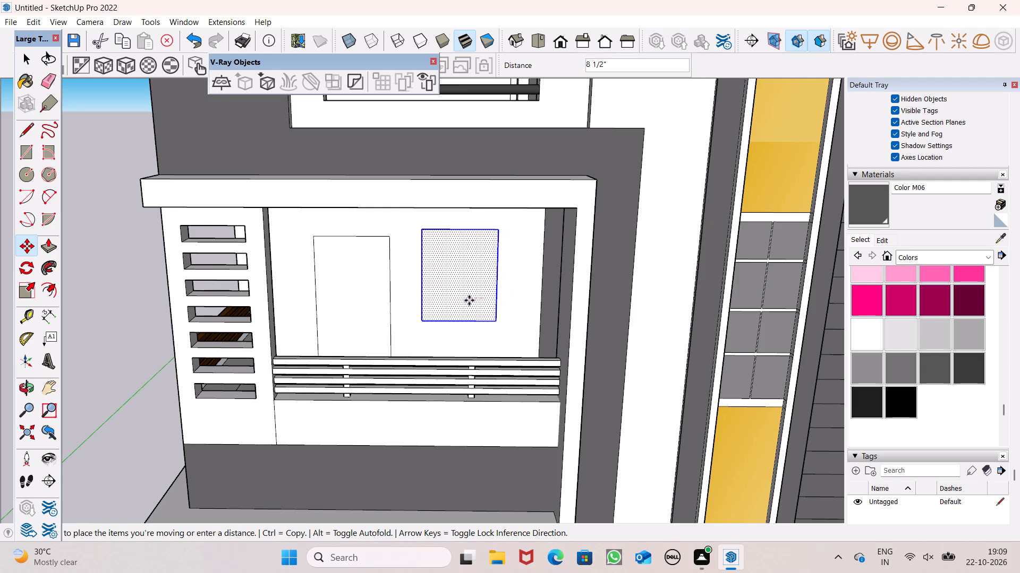
{"action": "left_click_drag", "start_coordinate": [469, 300], "coordinate": [467, 301]}
{"action": "scroll", "coordinate": [475, 245], "scroll_direction": "down", "scroll_amount": 5}
{"action": "middle_click_drag", "start_coordinate": [464, 285], "coordinate": [435, 270]}
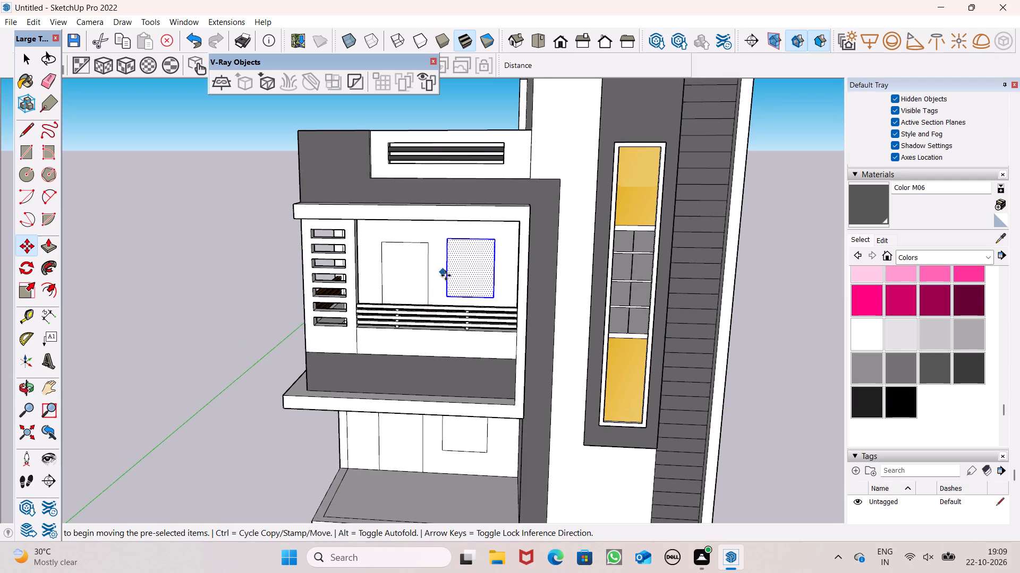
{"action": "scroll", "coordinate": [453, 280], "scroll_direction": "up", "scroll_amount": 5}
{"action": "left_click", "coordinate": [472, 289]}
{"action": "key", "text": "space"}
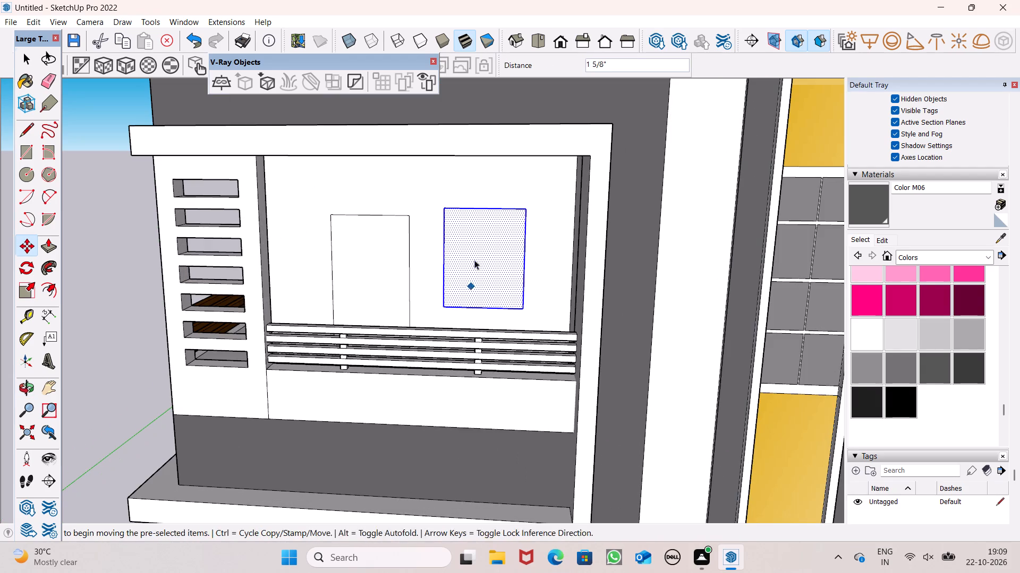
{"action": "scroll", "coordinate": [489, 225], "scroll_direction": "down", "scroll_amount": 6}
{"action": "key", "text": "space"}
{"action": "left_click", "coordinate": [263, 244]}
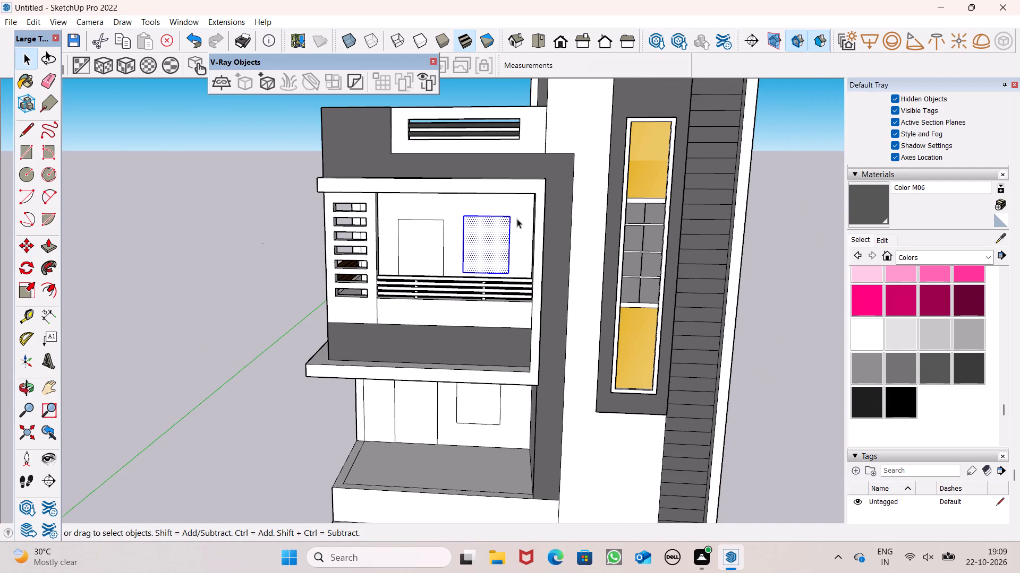
Push the upper balcony's door and window outlines 6" into the back wall to cut both openings.
{"action": "scroll", "coordinate": [622, 209], "scroll_direction": "down", "scroll_amount": 1}
{"action": "middle_click_drag", "start_coordinate": [670, 257], "coordinate": [682, 237]}
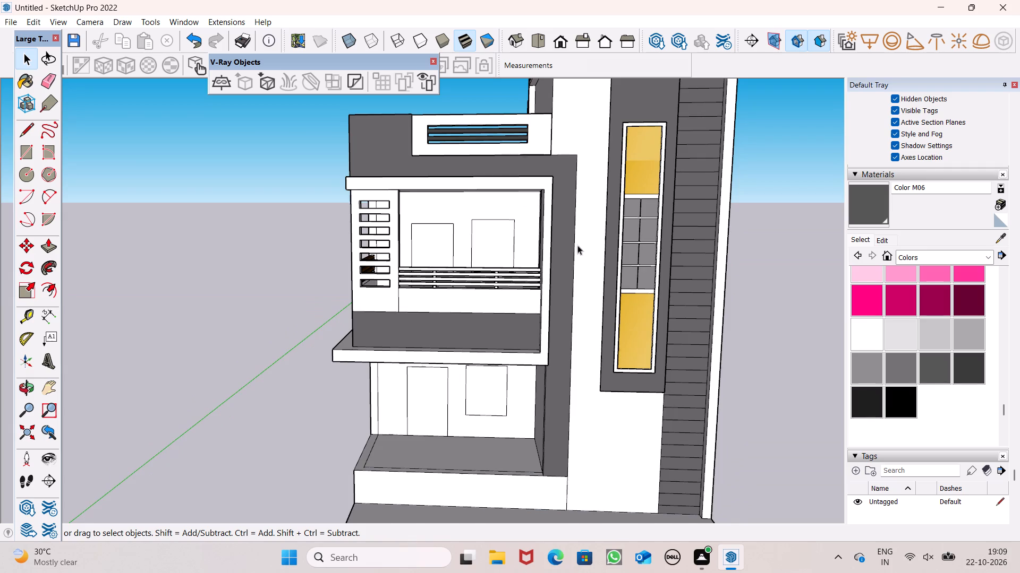
{"action": "scroll", "coordinate": [551, 264], "scroll_direction": "down", "scroll_amount": 1}
{"action": "left_click", "coordinate": [46, 247]}
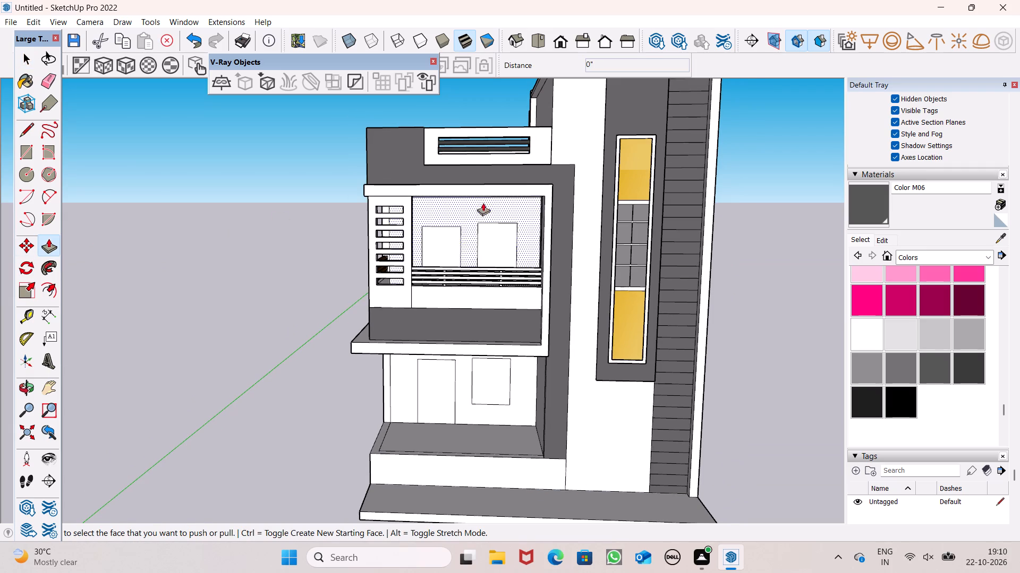
{"action": "scroll", "coordinate": [468, 224], "scroll_direction": "up", "scroll_amount": 9}
{"action": "middle_click_drag", "start_coordinate": [461, 236], "coordinate": [446, 284]}
{"action": "left_click_drag", "start_coordinate": [437, 271], "coordinate": [450, 254]}
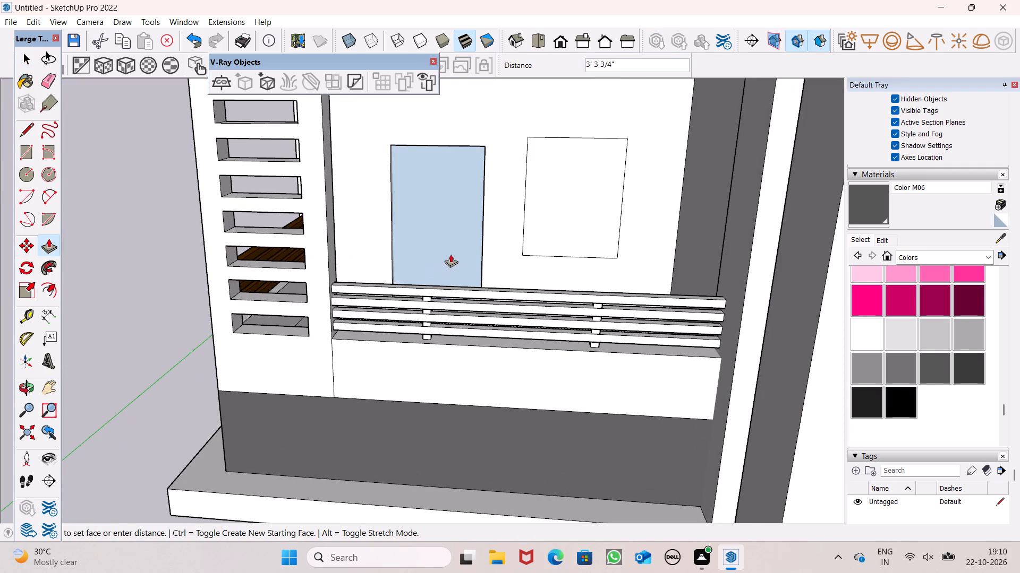
{"action": "left_click_drag", "start_coordinate": [450, 254], "coordinate": [458, 250]}
{"action": "left_click_drag", "start_coordinate": [534, 237], "coordinate": [574, 216]}
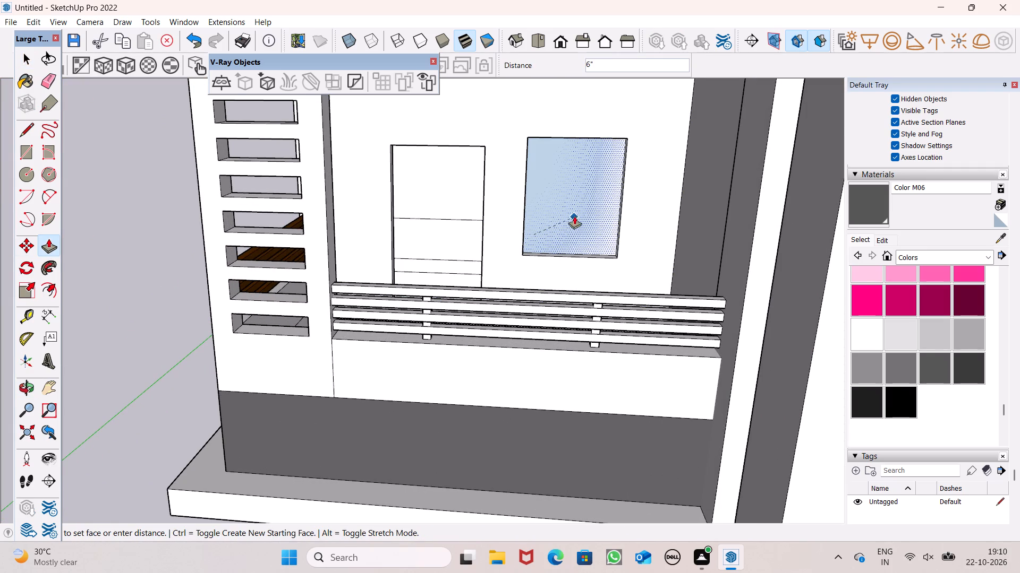
{"action": "left_click_drag", "start_coordinate": [574, 216], "coordinate": [574, 215]}
Push the ground-floor door and window outlines 6" into the back wall to cut both openings.
{"action": "scroll", "coordinate": [546, 236], "scroll_direction": "down", "scroll_amount": 2}
{"action": "middle_click_drag", "start_coordinate": [500, 353], "coordinate": [517, 280]}
{"action": "scroll", "coordinate": [483, 327], "scroll_direction": "down", "scroll_amount": 3}
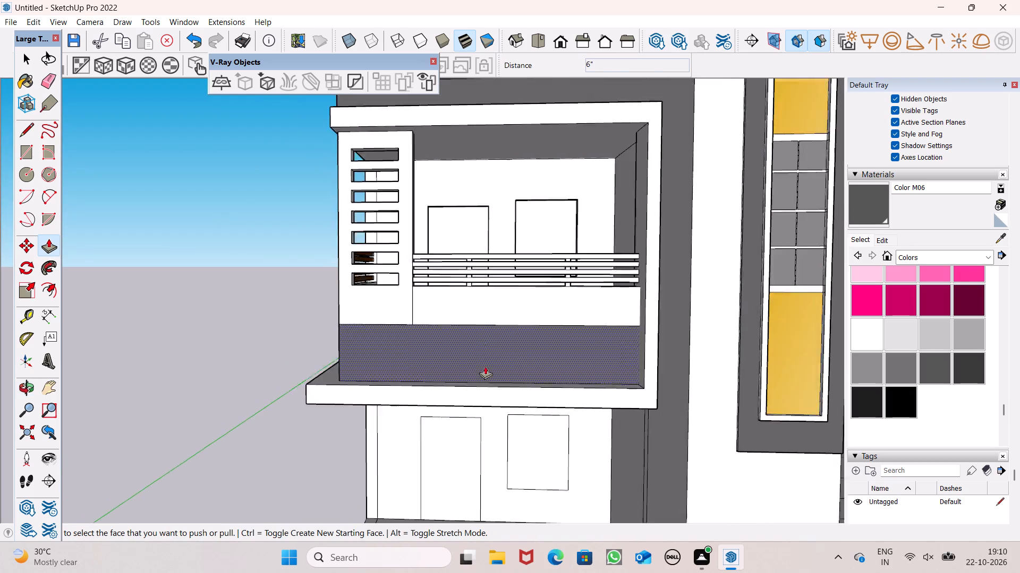
{"action": "scroll", "coordinate": [485, 366], "scroll_direction": "down", "scroll_amount": 1}
{"action": "scroll", "coordinate": [462, 429], "scroll_direction": "up", "scroll_amount": 4}
{"action": "left_click_drag", "start_coordinate": [433, 479], "coordinate": [483, 454]}
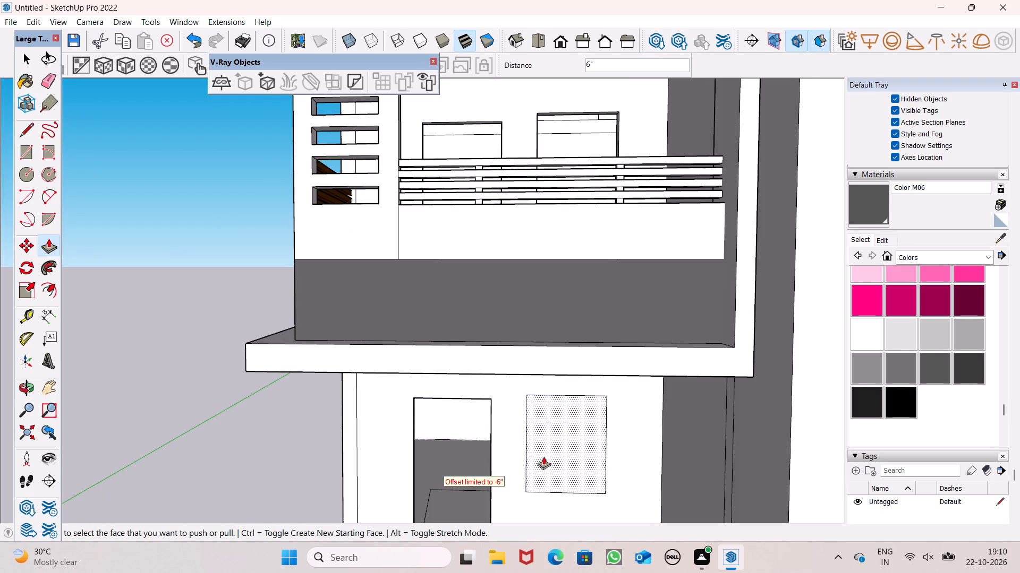
{"action": "left_click_drag", "start_coordinate": [551, 467], "coordinate": [586, 443]}
{"action": "scroll", "coordinate": [528, 475], "scroll_direction": "down", "scroll_amount": 8}
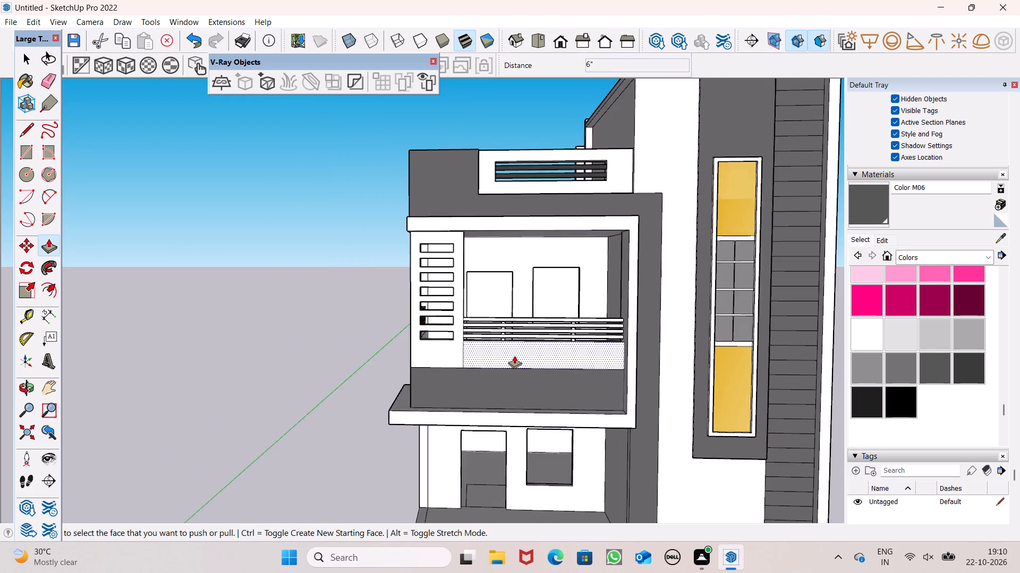
Trace a line about 10" long on the interior wall's floor-level edge to close the slab face between ground and upper floors.
{"action": "scroll", "coordinate": [514, 355], "scroll_direction": "down", "scroll_amount": 8}
{"action": "middle_click_drag", "start_coordinate": [517, 368], "coordinate": [388, 506]}
{"action": "scroll", "coordinate": [460, 415], "scroll_direction": "up", "scroll_amount": 1}
{"action": "middle_click_drag", "start_coordinate": [460, 414], "coordinate": [877, 395]}
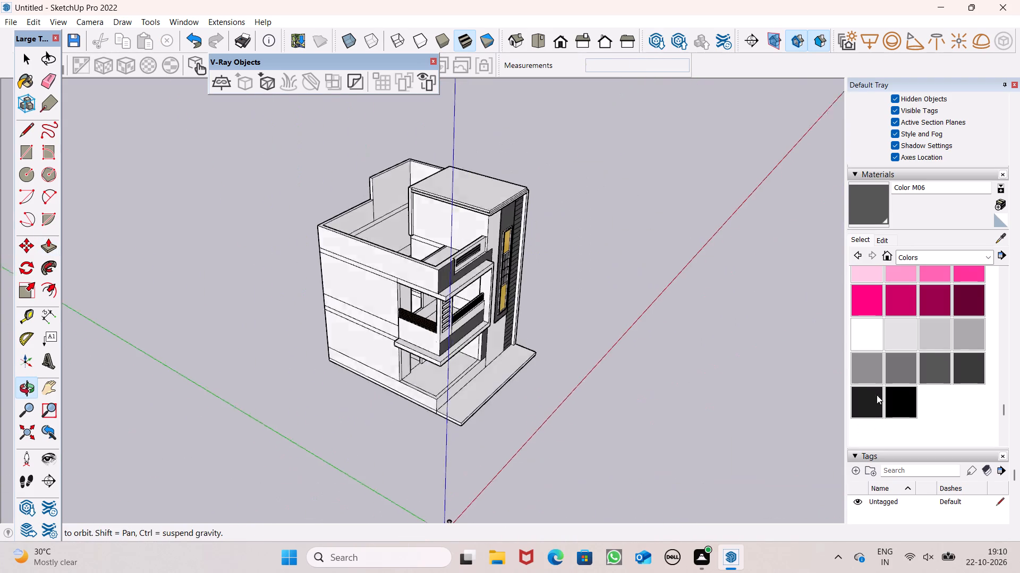
{"action": "middle_click_drag", "start_coordinate": [877, 395], "coordinate": [877, 410]}
{"action": "scroll", "coordinate": [560, 340], "scroll_direction": "up", "scroll_amount": 1}
{"action": "middle_click_drag", "start_coordinate": [560, 341], "coordinate": [818, 401]}
{"action": "middle_click_drag", "start_coordinate": [579, 339], "coordinate": [589, 406]}
{"action": "scroll", "coordinate": [452, 295], "scroll_direction": "up", "scroll_amount": 7}
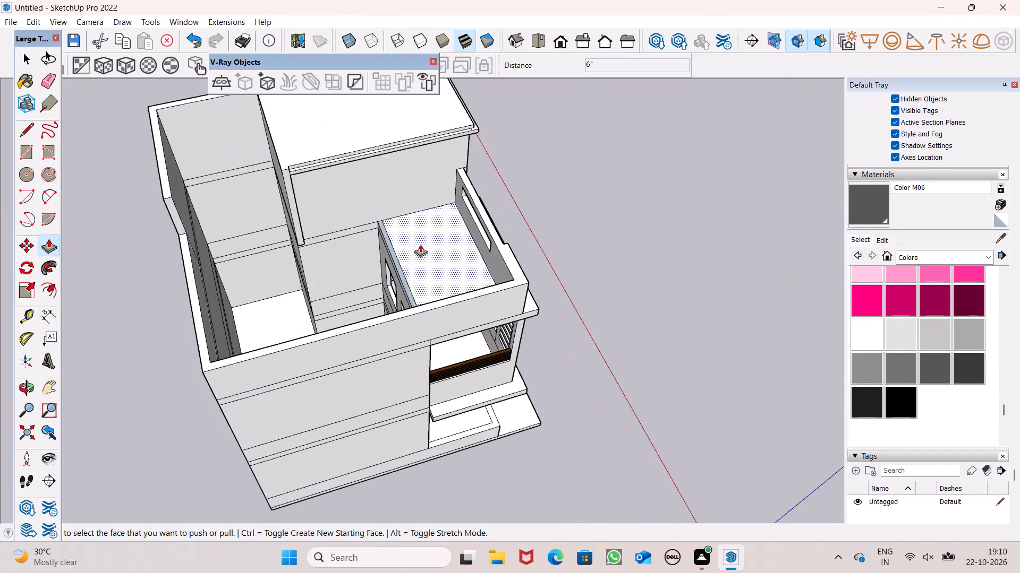
{"action": "scroll", "coordinate": [406, 227], "scroll_direction": "down", "scroll_amount": 4}
{"action": "middle_click_drag", "start_coordinate": [394, 254], "coordinate": [546, 329]}
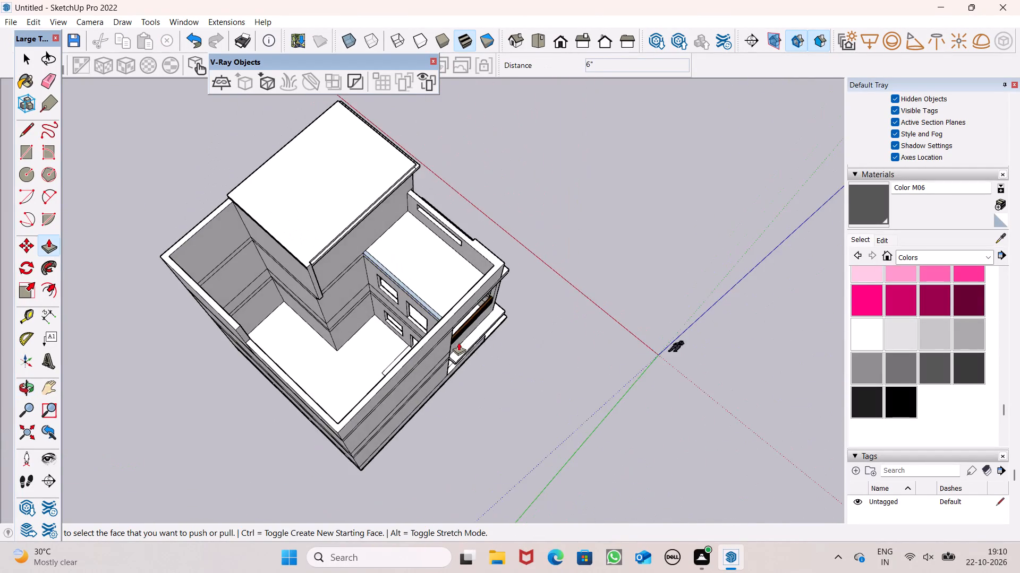
{"action": "scroll", "coordinate": [455, 342], "scroll_direction": "up", "scroll_amount": 6}
{"action": "middle_click_drag", "start_coordinate": [304, 318], "coordinate": [407, 231]}
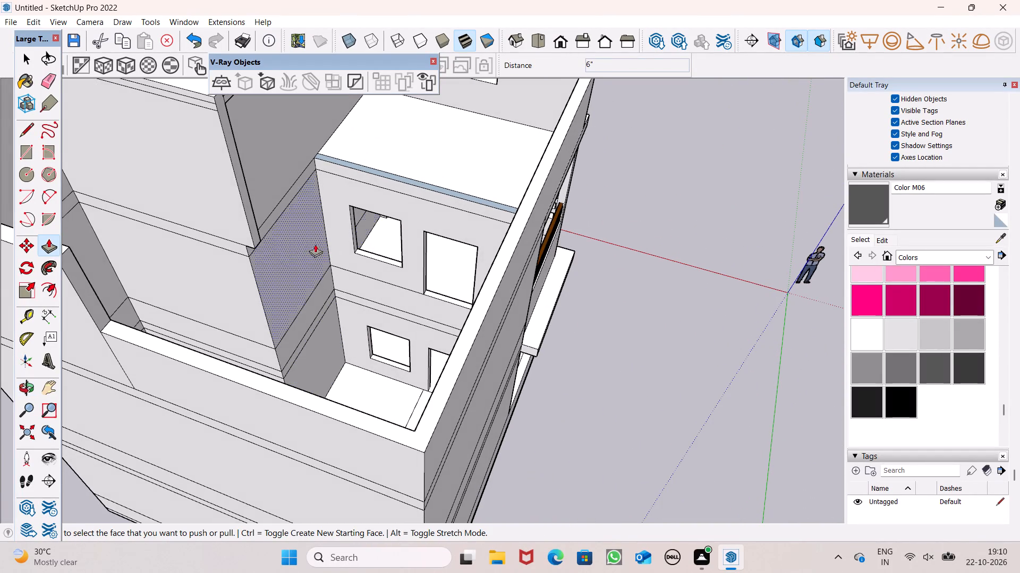
{"action": "left_click", "coordinate": [28, 128]}
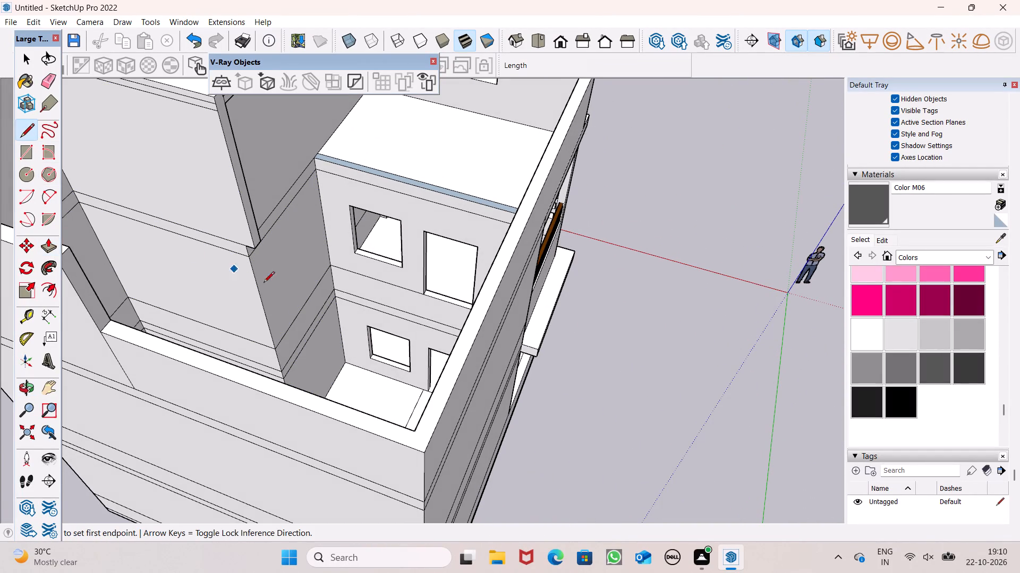
{"action": "scroll", "coordinate": [295, 311], "scroll_direction": "up", "scroll_amount": 5}
{"action": "left_click", "coordinate": [364, 292]}
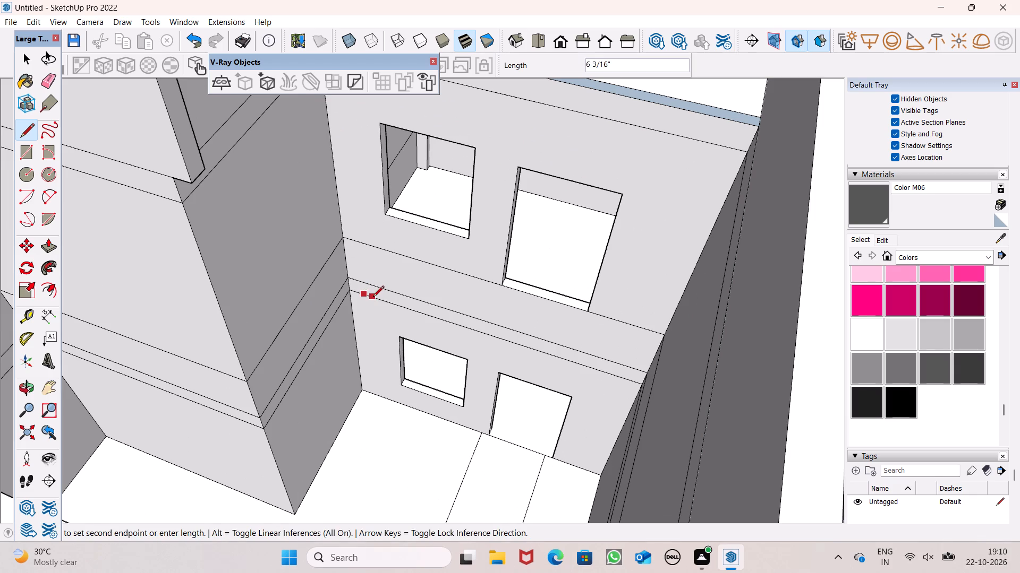
{"action": "left_click", "coordinate": [378, 298]}
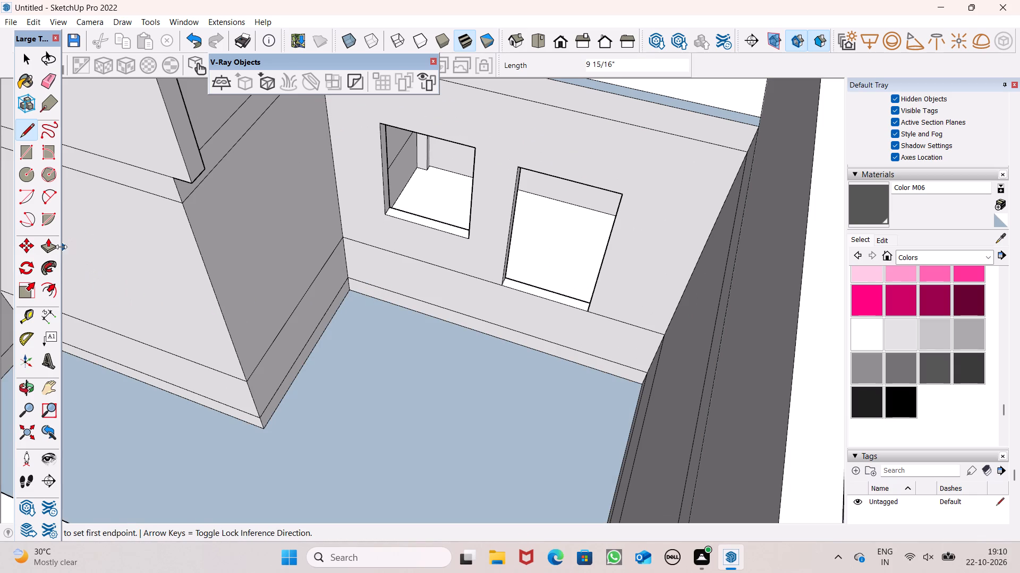
Extrude the intermediate floor face between the ground and upper floors by 6" to give the slab thickness.
{"action": "left_click", "coordinate": [53, 247]}
{"action": "left_click_drag", "start_coordinate": [363, 380], "coordinate": [364, 386]}
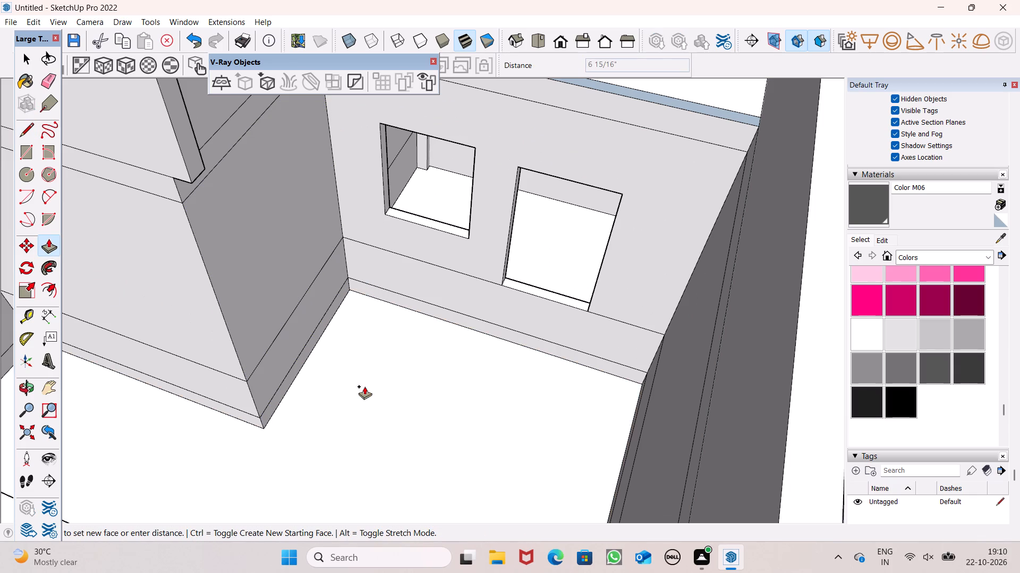
{"action": "left_click_drag", "start_coordinate": [364, 386], "coordinate": [367, 389]}
{"action": "key", "text": "6"}
{"action": "key", "text": "shift+quotedbl"}
{"action": "key", "text": "Return"}
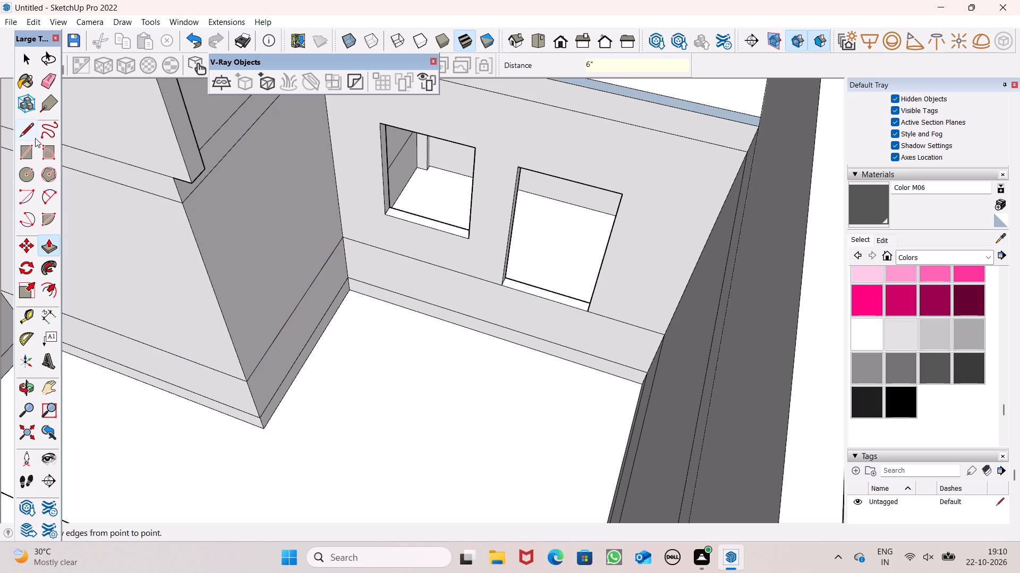
Trace a line about 10" long along the interior wall edge at roof level to close the roof slab face.
{"action": "left_click", "coordinate": [31, 133]}
{"action": "scroll", "coordinate": [251, 180], "scroll_direction": "down", "scroll_amount": 2}
{"action": "scroll", "coordinate": [368, 141], "scroll_direction": "down", "scroll_amount": 4}
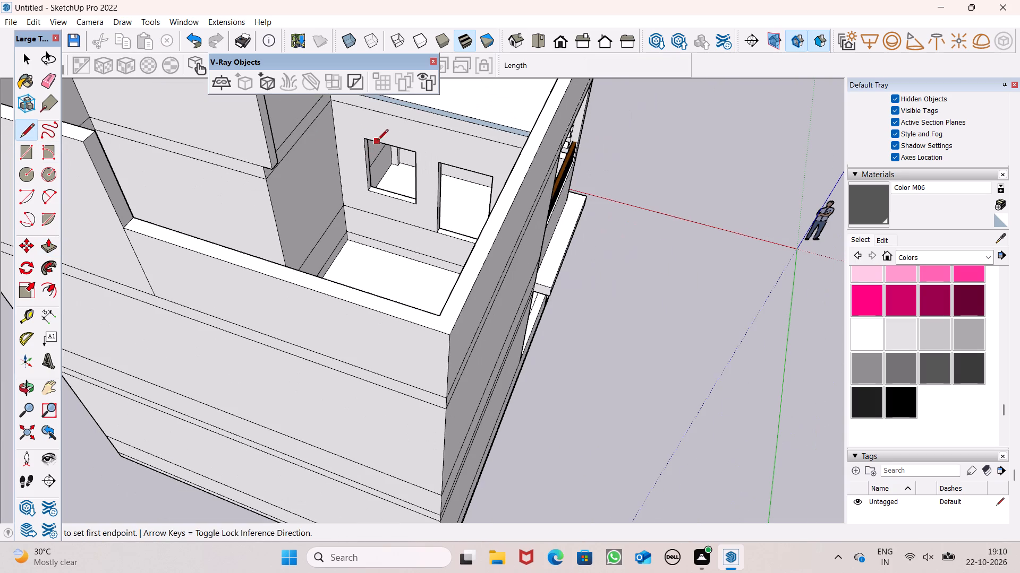
{"action": "left_click", "coordinate": [404, 122]}
{"action": "left_click", "coordinate": [416, 124]}
{"action": "key", "text": "space"}
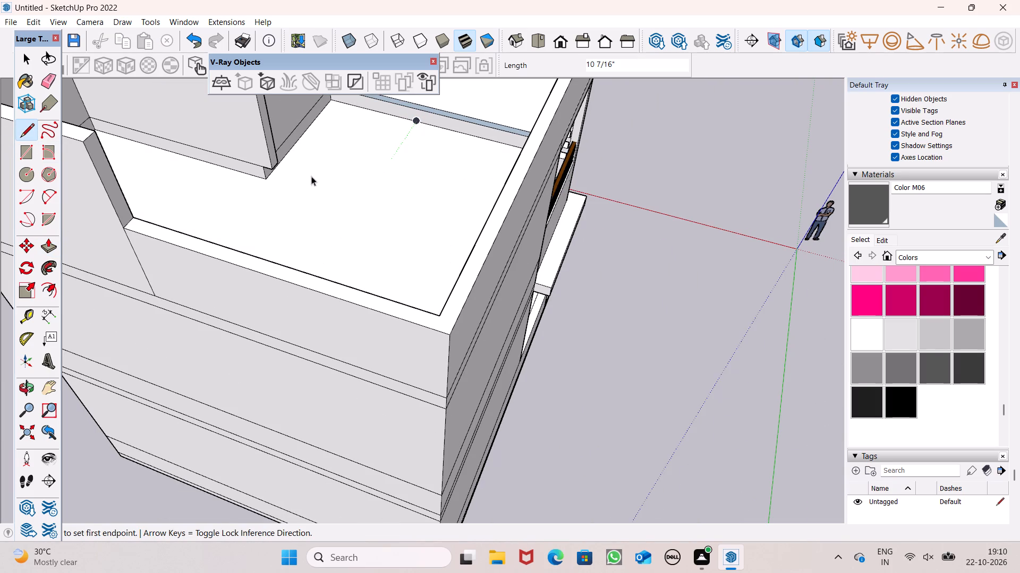
Extrude the roof slab face inside the parapet by 6" to give it thickness.
{"action": "left_click_drag", "start_coordinate": [57, 247], "coordinate": [65, 247]}
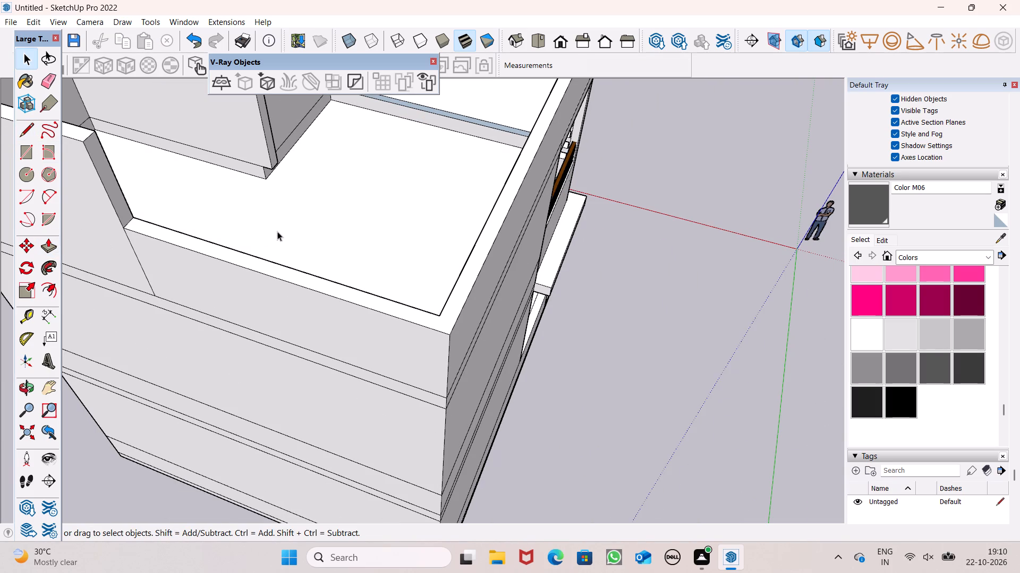
{"action": "left_click", "coordinate": [42, 248]}
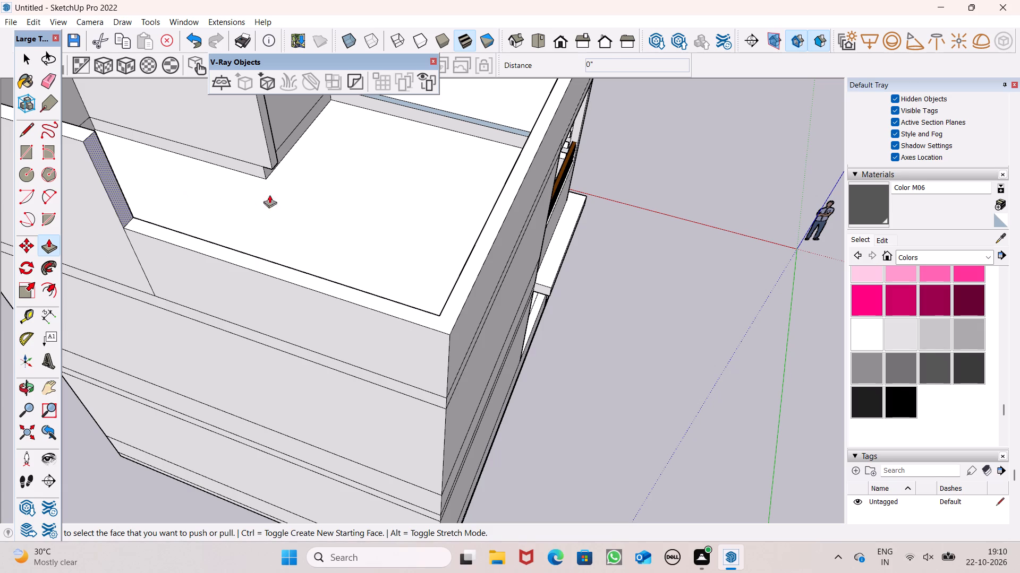
{"action": "left_click_drag", "start_coordinate": [302, 206], "coordinate": [304, 216]}
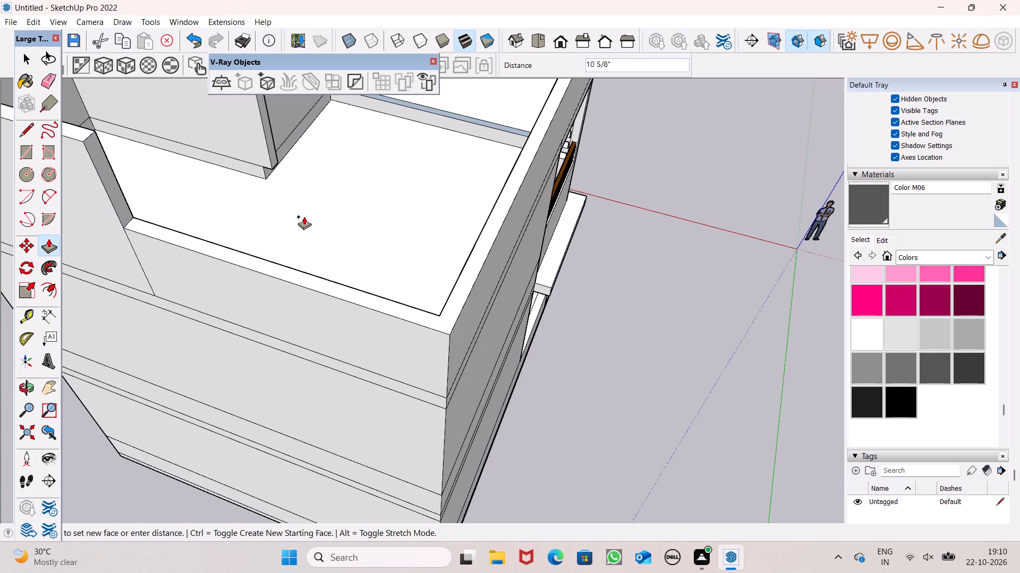
{"action": "left_click_drag", "start_coordinate": [304, 216], "coordinate": [304, 218]}
{"action": "key", "text": "6"}
{"action": "key", "text": "shift+quotedbl"}
{"action": "key", "text": "Return"}
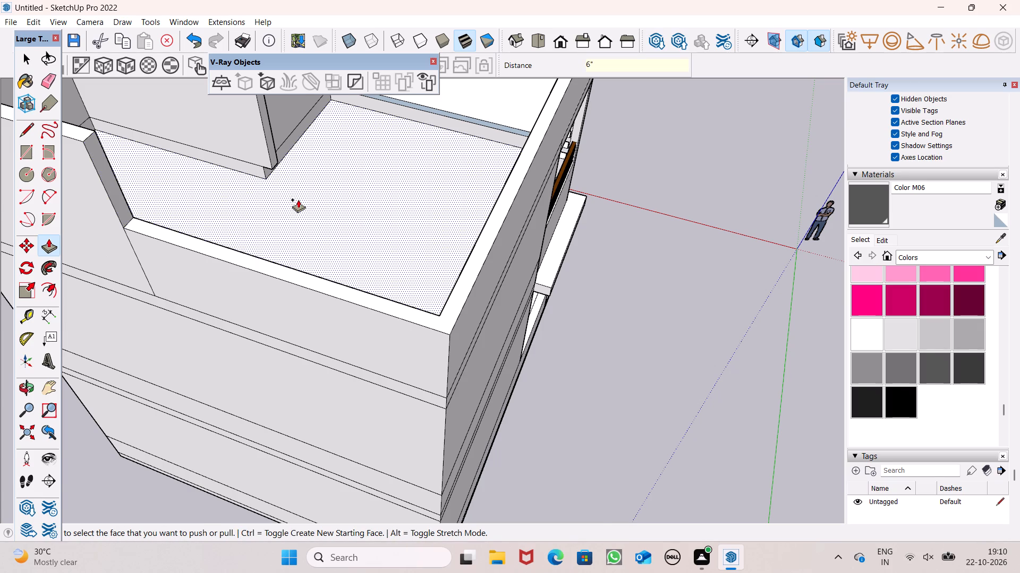
{"action": "scroll", "coordinate": [298, 199], "scroll_direction": "down", "scroll_amount": 3}
{"action": "key", "text": "space"}
Examine the house's front facade, balcony openings and side elevation from several angles.
{"action": "scroll", "coordinate": [310, 192], "scroll_direction": "down", "scroll_amount": 4}
{"action": "middle_click_drag", "start_coordinate": [397, 199], "coordinate": [291, 159]}
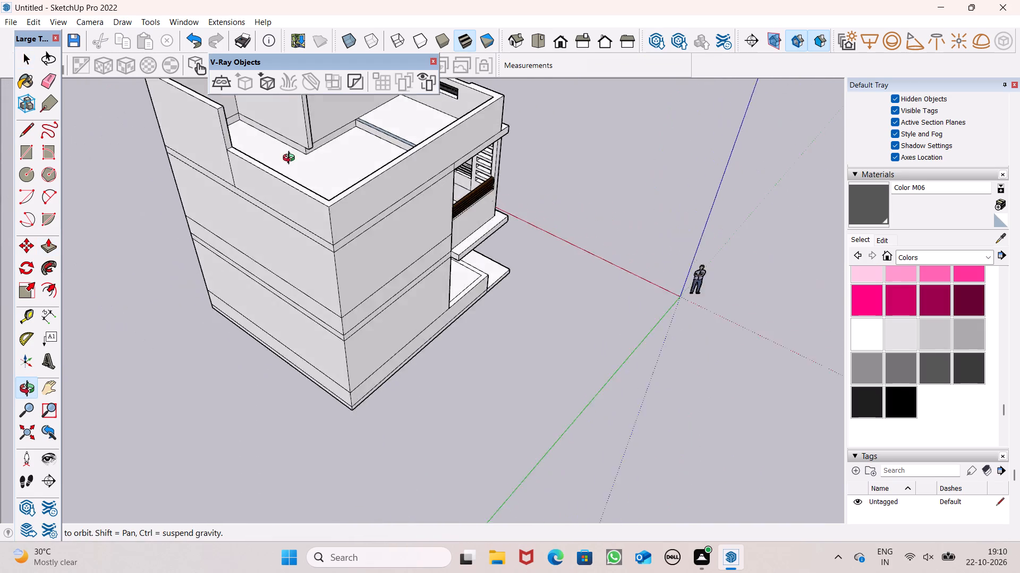
{"action": "middle_click_drag", "start_coordinate": [291, 159], "coordinate": [148, 138]}
{"action": "middle_click_drag", "start_coordinate": [421, 197], "coordinate": [213, 155]}
{"action": "scroll", "coordinate": [499, 209], "scroll_direction": "up", "scroll_amount": 1}
{"action": "middle_click_drag", "start_coordinate": [499, 209], "coordinate": [274, 160]}
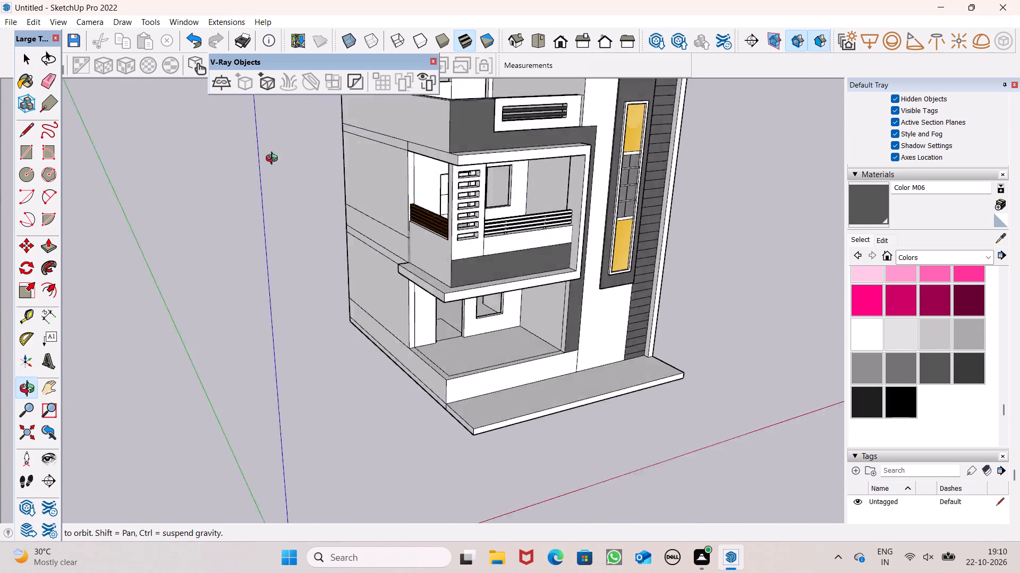
{"action": "middle_click_drag", "start_coordinate": [274, 160], "coordinate": [197, 156]}
{"action": "scroll", "coordinate": [390, 171], "scroll_direction": "down", "scroll_amount": 2}
{"action": "middle_click_drag", "start_coordinate": [406, 180], "coordinate": [608, 167]}
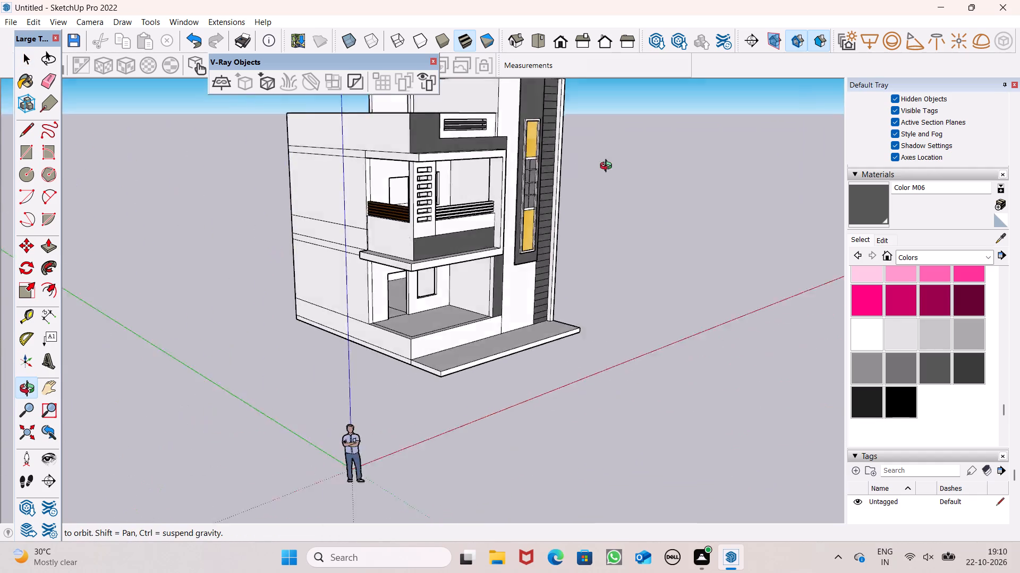
{"action": "middle_click_drag", "start_coordinate": [608, 167], "coordinate": [794, 192]}
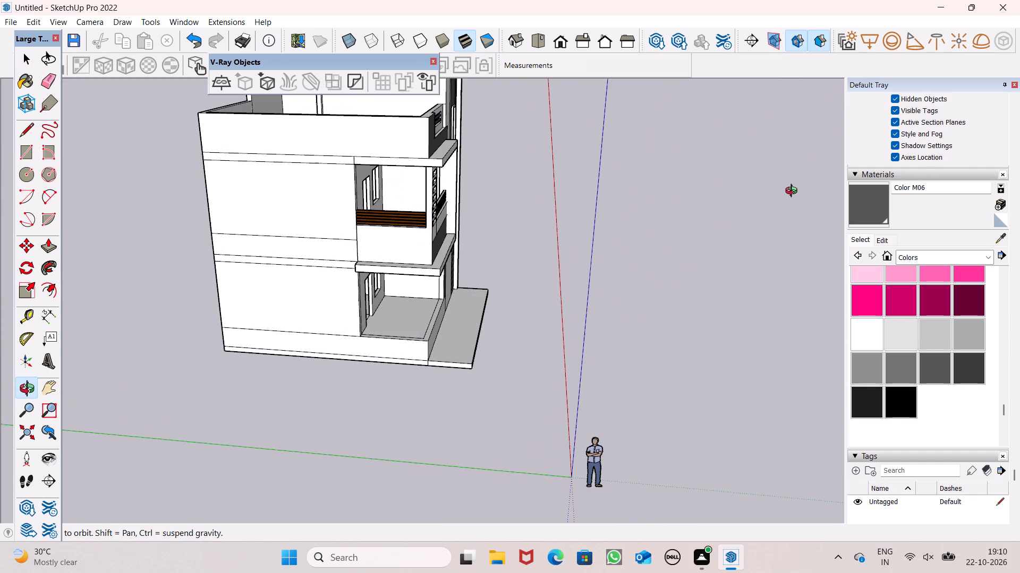
{"action": "middle_click_drag", "start_coordinate": [794, 192], "coordinate": [831, 180]}
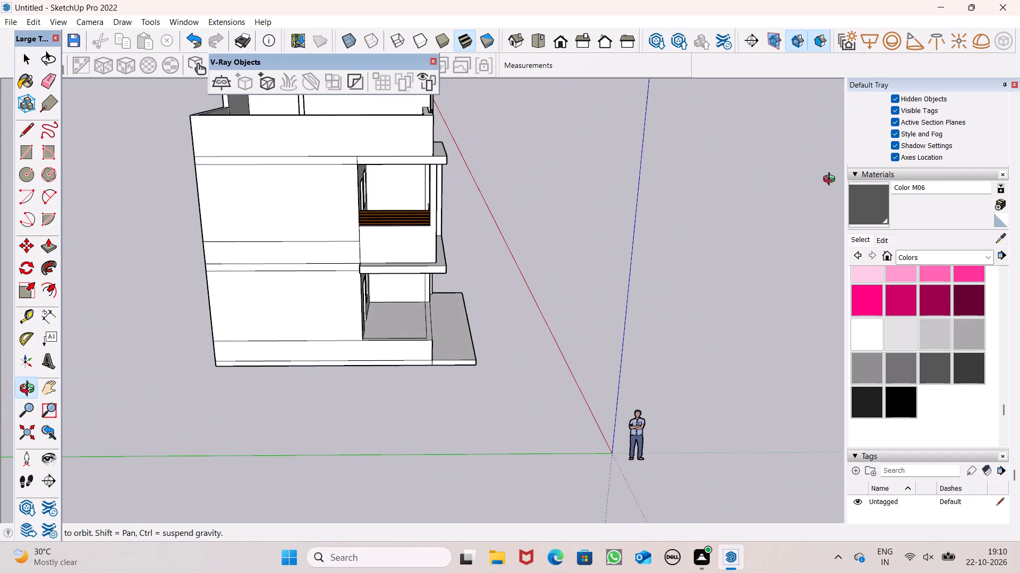
{"action": "middle_click_drag", "start_coordinate": [831, 180], "coordinate": [822, 178]}
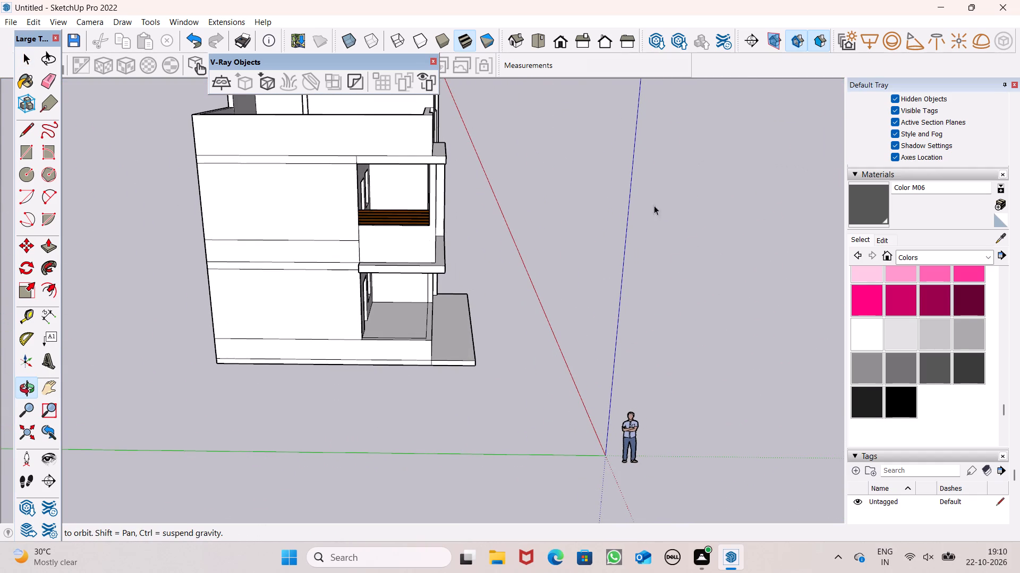
Draw a 5' vertical line down the side parapet's outer face, near the front corner, to the slab edge.
{"action": "scroll", "coordinate": [622, 224], "scroll_direction": "down", "scroll_amount": 2}
{"action": "scroll", "coordinate": [418, 142], "scroll_direction": "up", "scroll_amount": 5}
{"action": "scroll", "coordinate": [334, 134], "scroll_direction": "up", "scroll_amount": 7}
{"action": "middle_click_drag", "start_coordinate": [338, 144], "coordinate": [345, 122]}
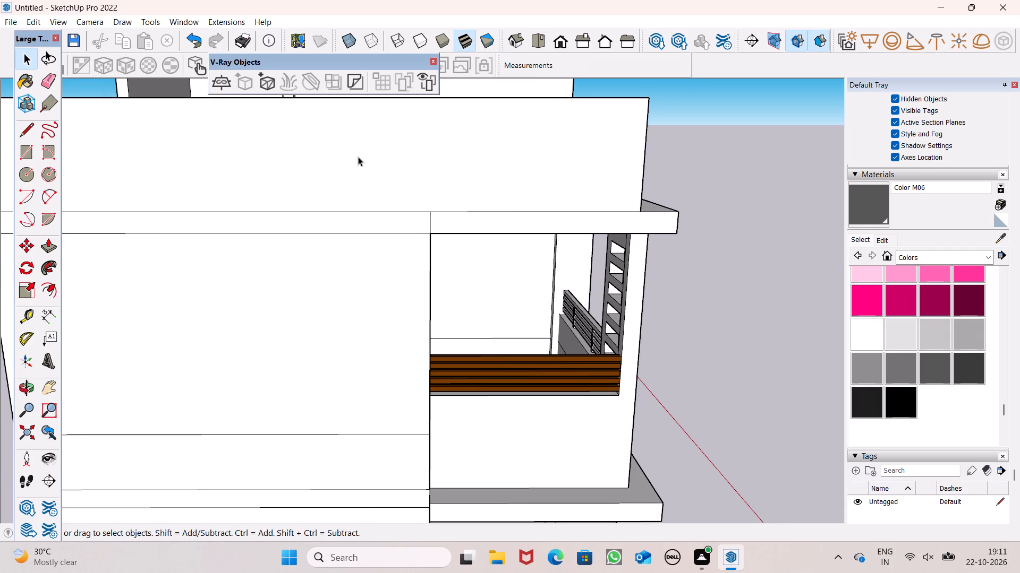
{"action": "middle_click_drag", "start_coordinate": [396, 163], "coordinate": [406, 165]}
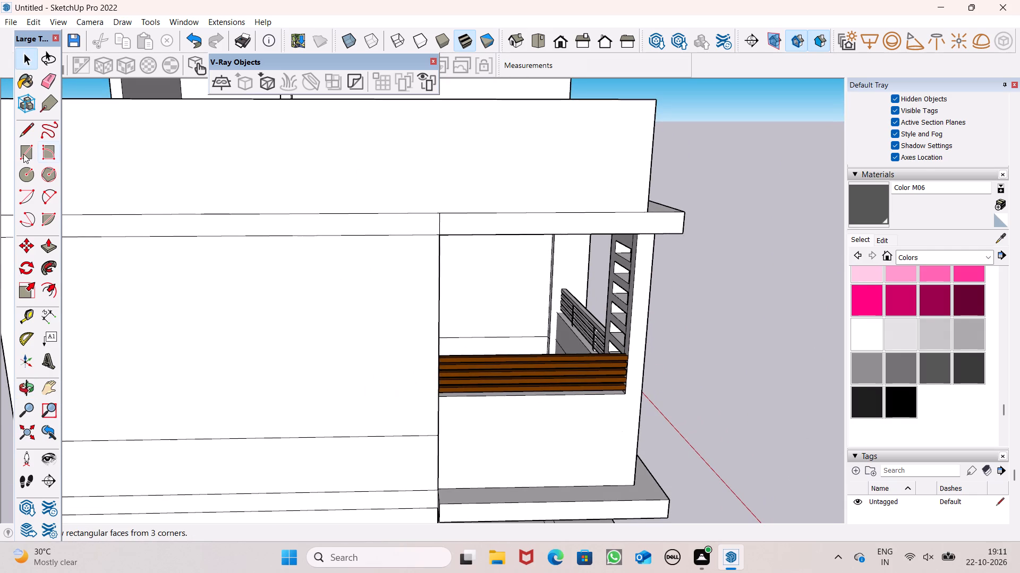
{"action": "left_click", "coordinate": [23, 154]}
{"action": "middle_click_drag", "start_coordinate": [356, 127], "coordinate": [338, 135]}
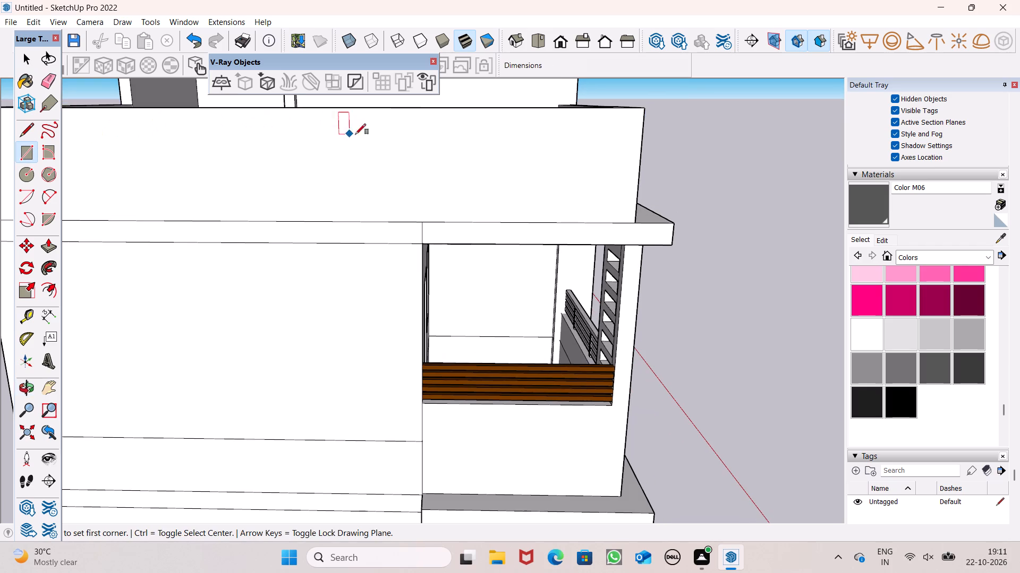
{"action": "scroll", "coordinate": [376, 137], "scroll_direction": "up", "scroll_amount": 1}
{"action": "scroll", "coordinate": [427, 154], "scroll_direction": "down", "scroll_amount": 2}
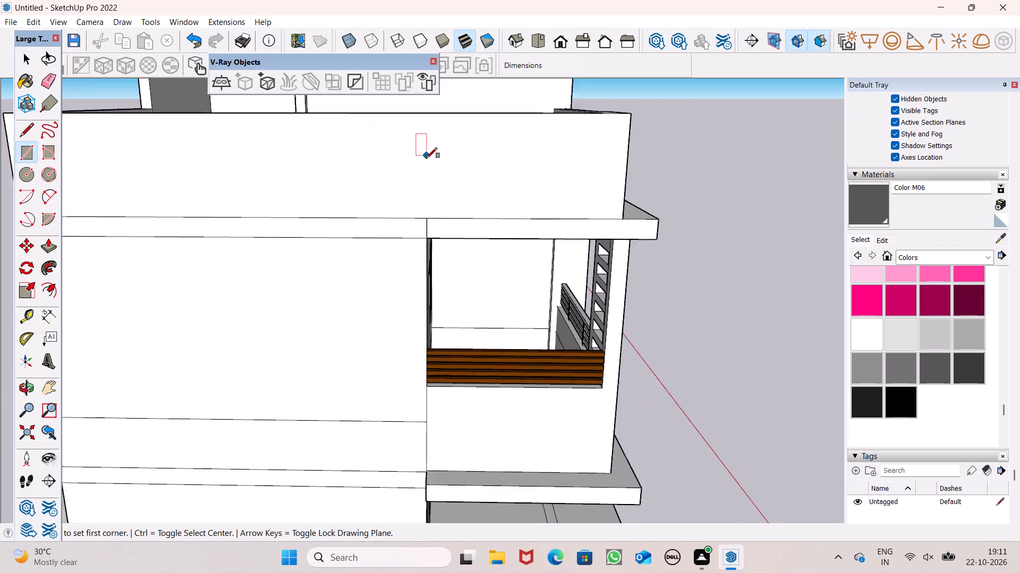
{"action": "scroll", "coordinate": [427, 158], "scroll_direction": "down", "scroll_amount": 3}
{"action": "middle_click_drag", "start_coordinate": [445, 191], "coordinate": [445, 259]}
{"action": "middle_click_drag", "start_coordinate": [449, 214], "coordinate": [449, 251]}
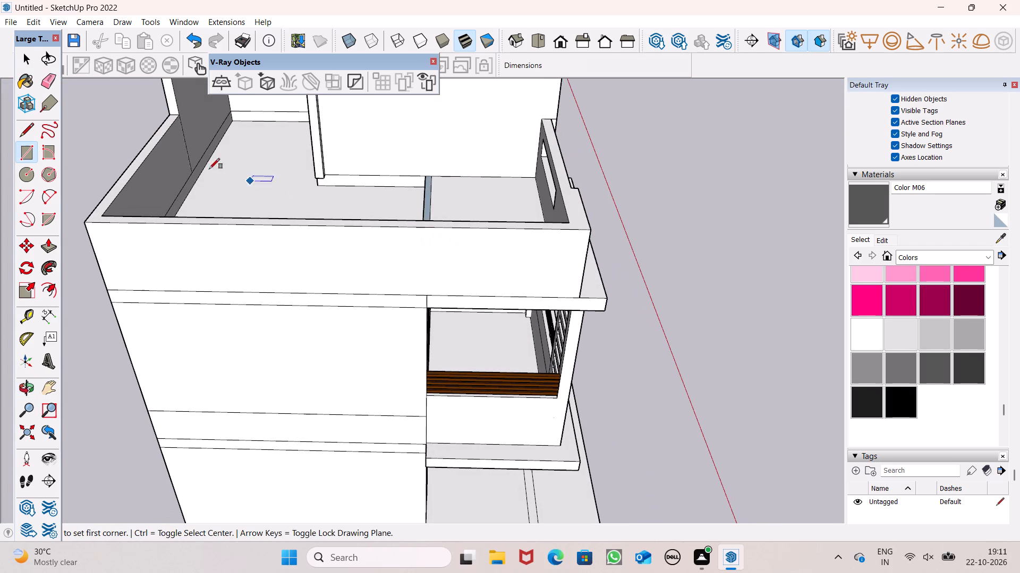
{"action": "left_click_drag", "start_coordinate": [28, 127], "coordinate": [29, 133]}
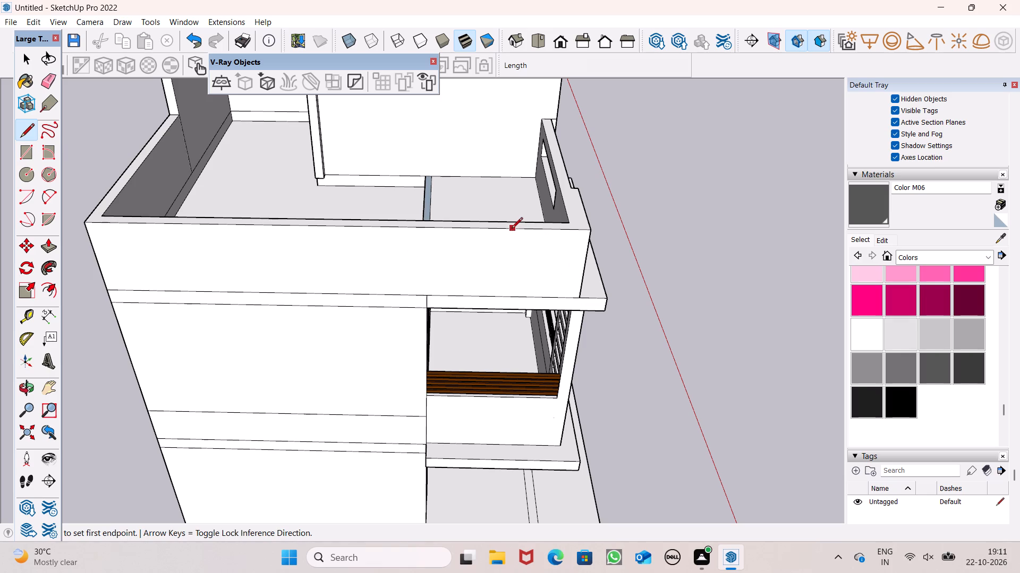
{"action": "left_click", "coordinate": [508, 230]}
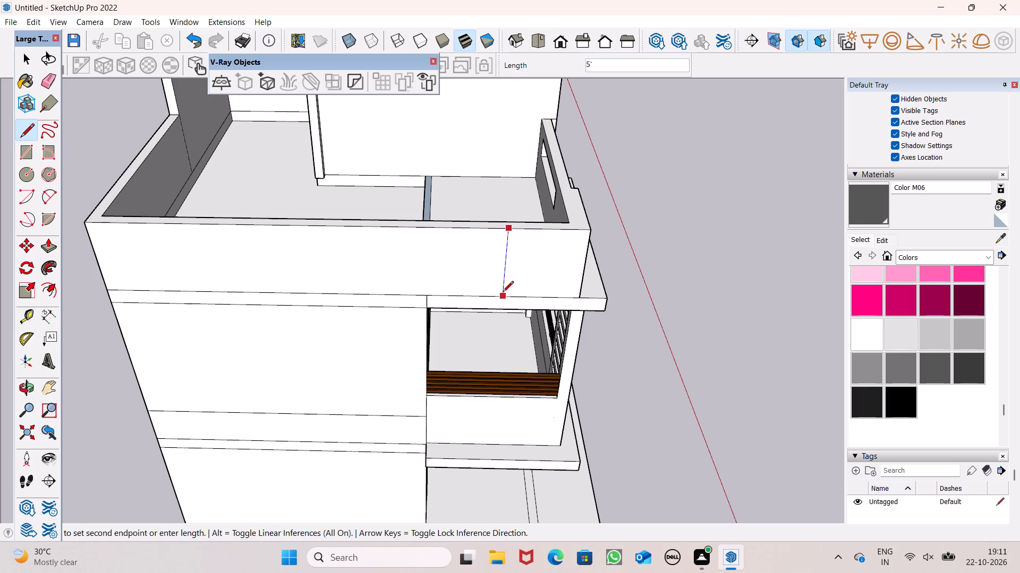
{"action": "left_click", "coordinate": [503, 293]}
Continue the dividing line across the side parapet's top and down its inner face to the roof slab.
{"action": "middle_click_drag", "start_coordinate": [500, 255], "coordinate": [526, 320]}
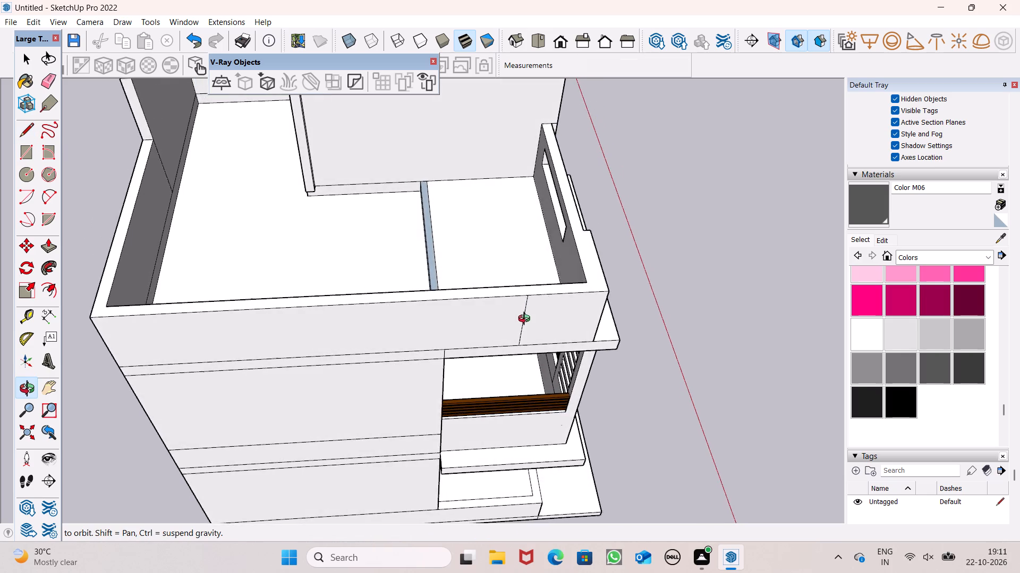
{"action": "middle_click_drag", "start_coordinate": [526, 320], "coordinate": [532, 432]}
{"action": "scroll", "coordinate": [532, 432], "scroll_direction": "up", "scroll_amount": 5}
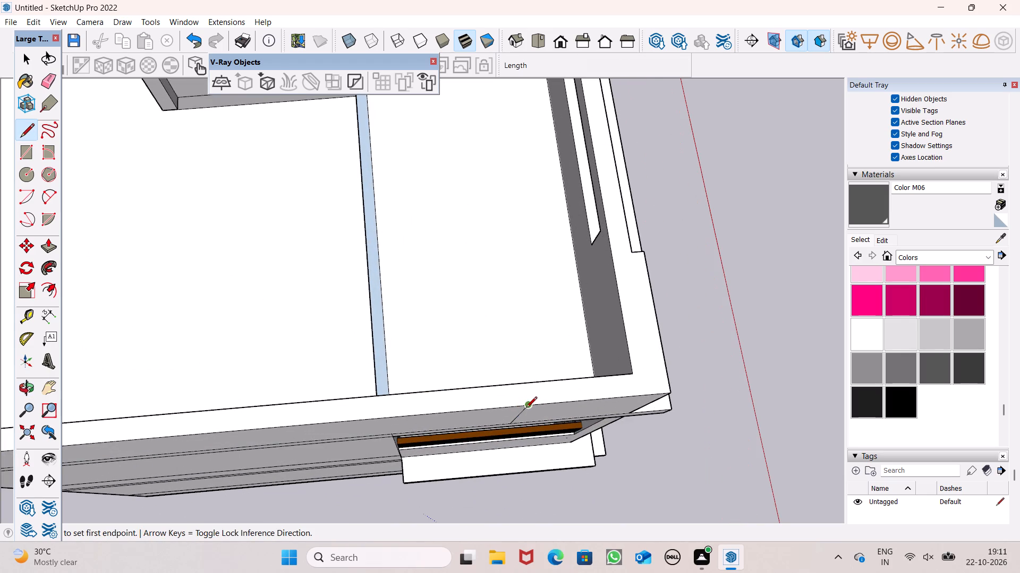
{"action": "left_click", "coordinate": [526, 409]}
{"action": "left_click", "coordinate": [522, 386]}
{"action": "middle_click_drag", "start_coordinate": [509, 388], "coordinate": [879, 376]}
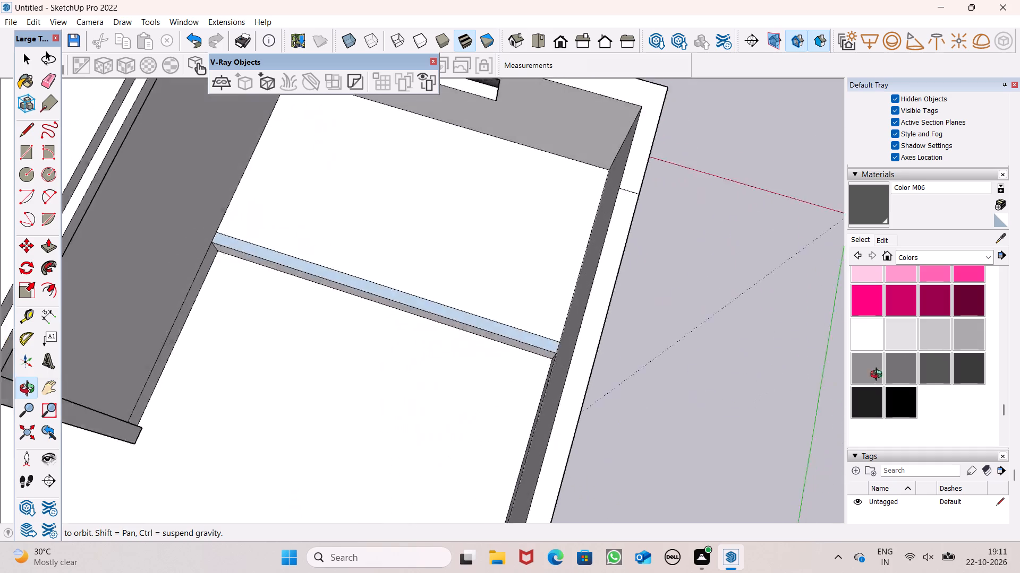
{"action": "middle_click_drag", "start_coordinate": [879, 376], "coordinate": [936, 329]}
{"action": "scroll", "coordinate": [568, 281], "scroll_direction": "down", "scroll_amount": 5}
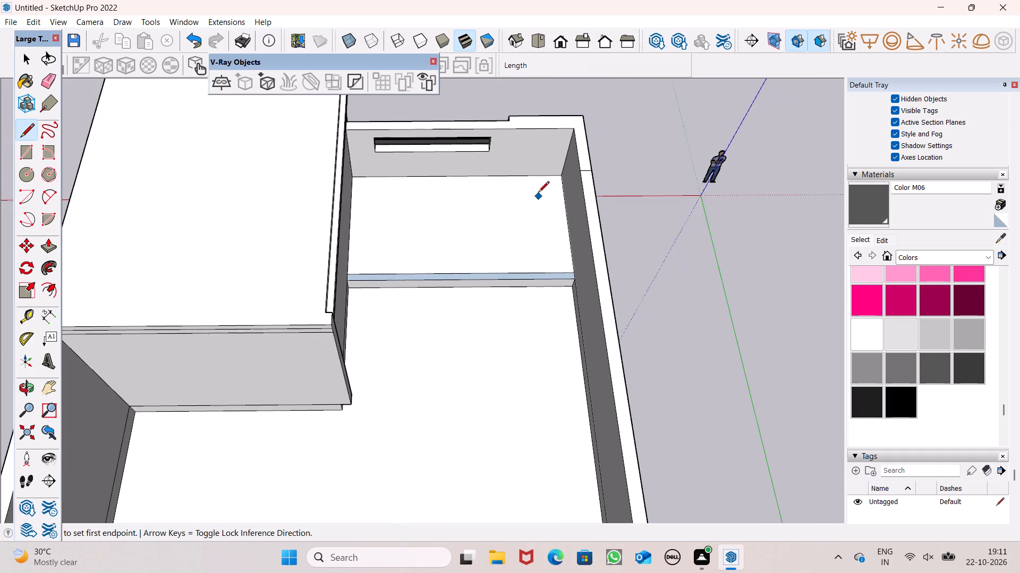
{"action": "scroll", "coordinate": [549, 149], "scroll_direction": "up", "scroll_amount": 5}
{"action": "scroll", "coordinate": [625, 170], "scroll_direction": "up", "scroll_amount": 5}
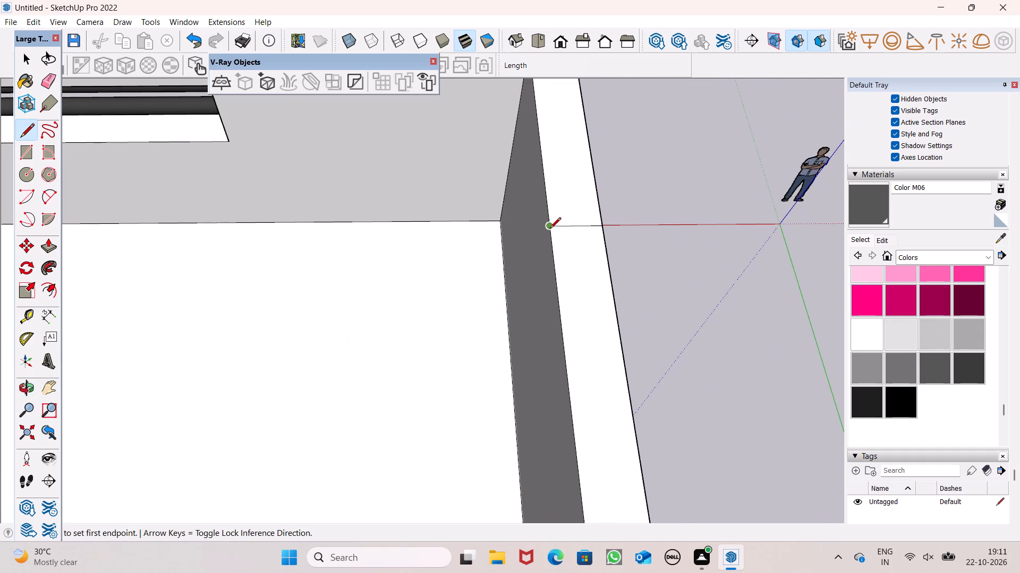
{"action": "left_click", "coordinate": [550, 229]}
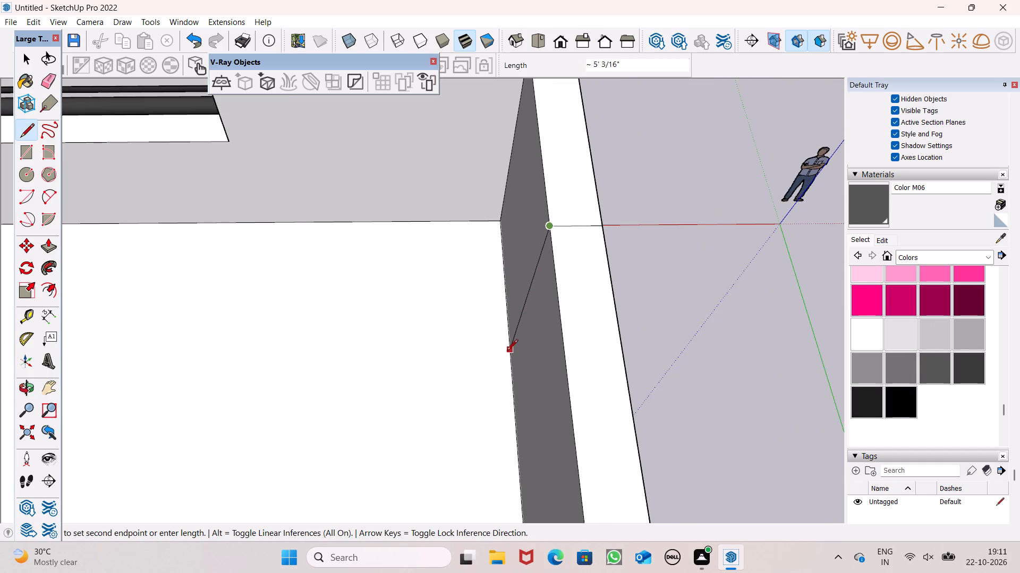
{"action": "left_click", "coordinate": [507, 366]}
{"action": "scroll", "coordinate": [506, 300], "scroll_direction": "down", "scroll_amount": 3}
{"action": "middle_click_drag", "start_coordinate": [556, 344], "coordinate": [352, 275]}
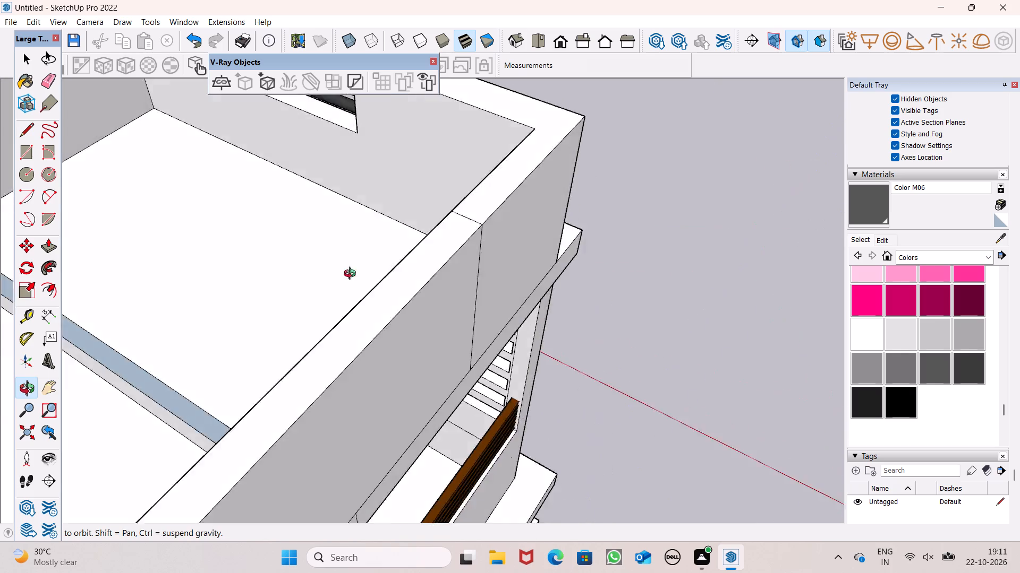
{"action": "middle_click_drag", "start_coordinate": [352, 275], "coordinate": [277, 267]}
{"action": "scroll", "coordinate": [555, 257], "scroll_direction": "down", "scroll_amount": 5}
{"action": "key", "text": "space"}
Push/Pull the side edge face of the slab above the upper balcony outward beyond the side wall.
{"action": "scroll", "coordinate": [653, 262], "scroll_direction": "down", "scroll_amount": 4}
{"action": "middle_click_drag", "start_coordinate": [679, 290], "coordinate": [615, 236]}
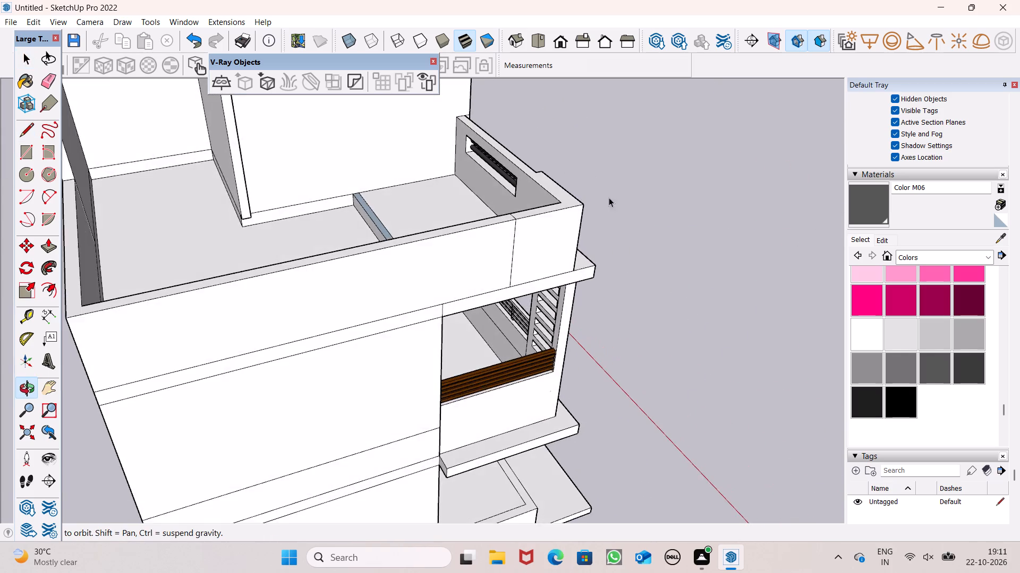
{"action": "scroll", "coordinate": [616, 181], "scroll_direction": "down", "scroll_amount": 4}
{"action": "middle_click_drag", "start_coordinate": [642, 268], "coordinate": [588, 240]}
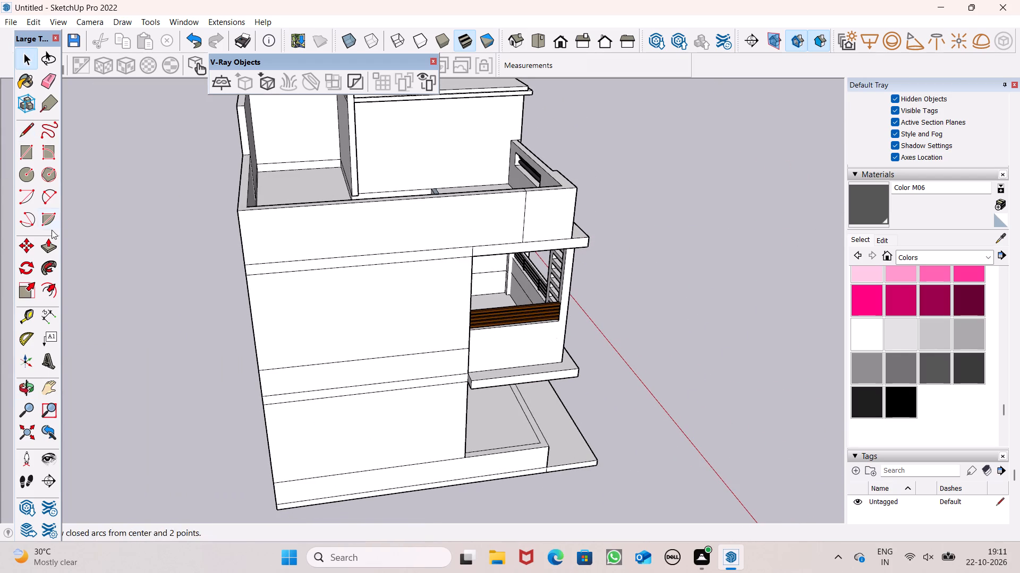
{"action": "left_click", "coordinate": [49, 245]}
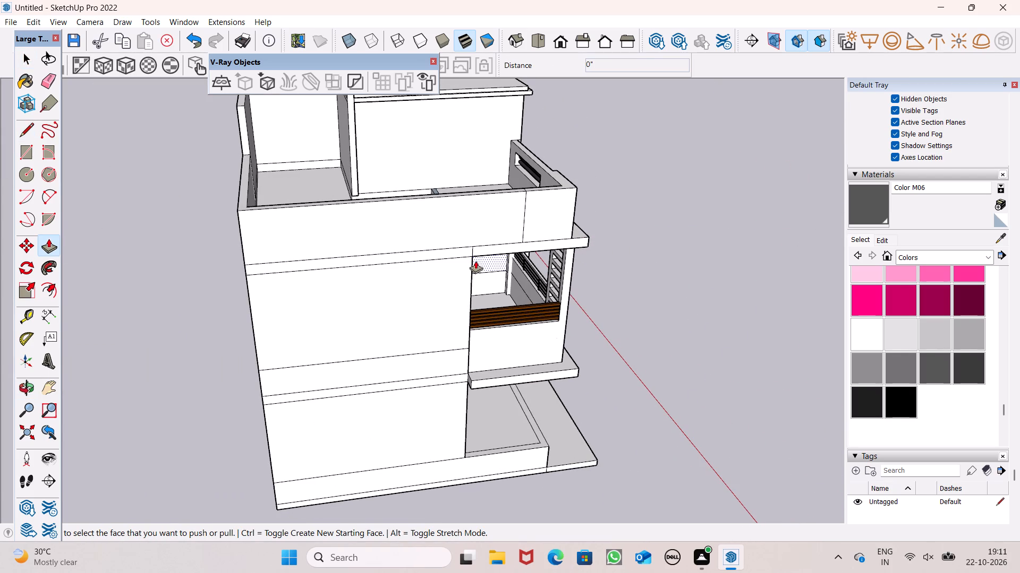
{"action": "middle_click_drag", "start_coordinate": [474, 259], "coordinate": [503, 294]}
{"action": "scroll", "coordinate": [514, 282], "scroll_direction": "up", "scroll_amount": 4}
{"action": "left_click_drag", "start_coordinate": [491, 257], "coordinate": [495, 268]}
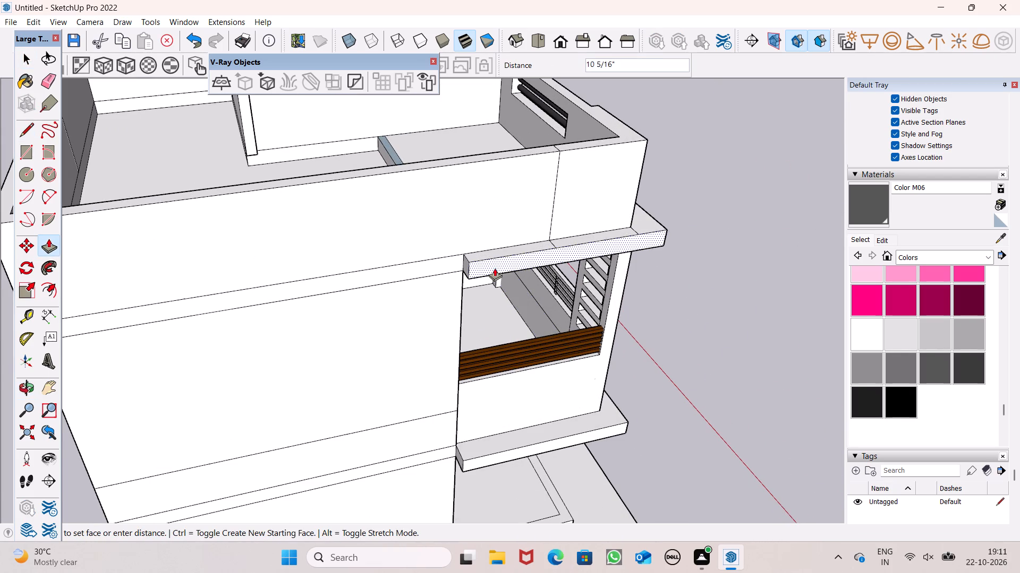
{"action": "left_click_drag", "start_coordinate": [495, 268], "coordinate": [498, 274]}
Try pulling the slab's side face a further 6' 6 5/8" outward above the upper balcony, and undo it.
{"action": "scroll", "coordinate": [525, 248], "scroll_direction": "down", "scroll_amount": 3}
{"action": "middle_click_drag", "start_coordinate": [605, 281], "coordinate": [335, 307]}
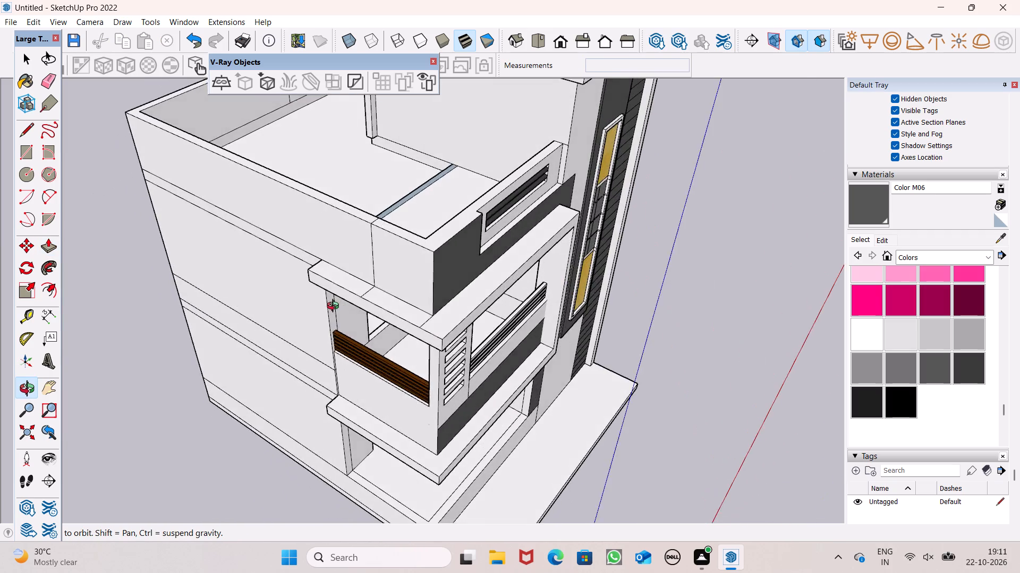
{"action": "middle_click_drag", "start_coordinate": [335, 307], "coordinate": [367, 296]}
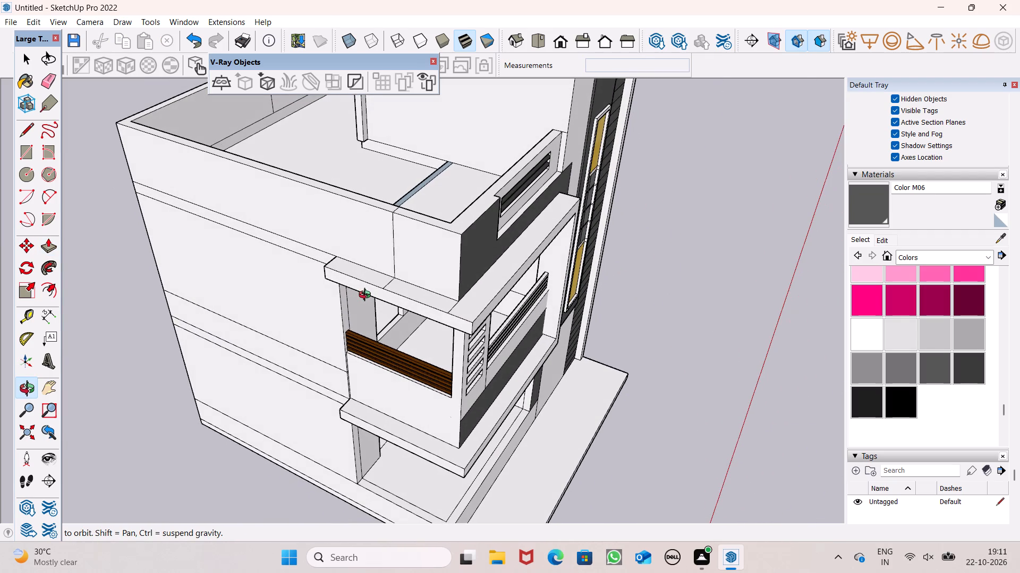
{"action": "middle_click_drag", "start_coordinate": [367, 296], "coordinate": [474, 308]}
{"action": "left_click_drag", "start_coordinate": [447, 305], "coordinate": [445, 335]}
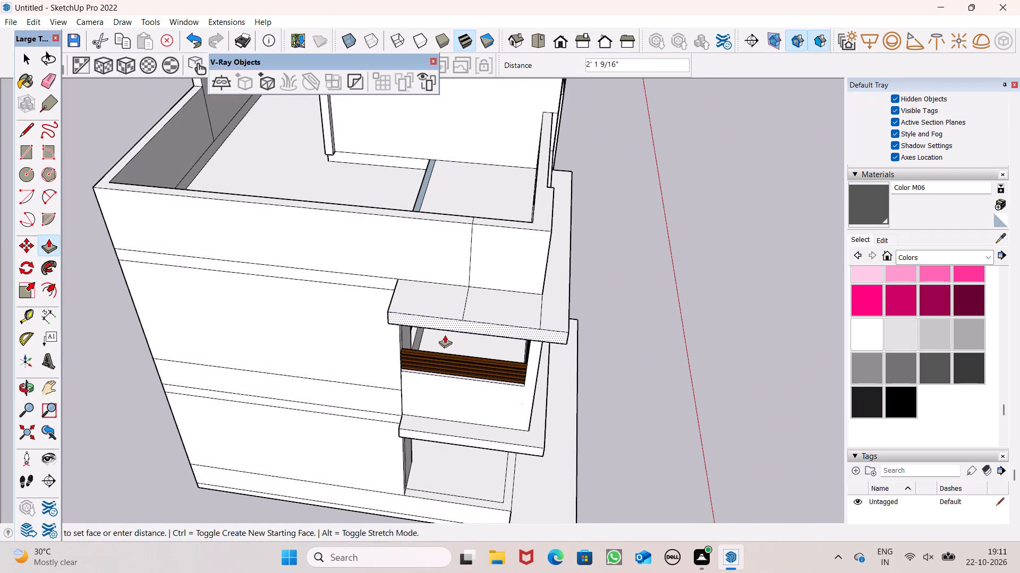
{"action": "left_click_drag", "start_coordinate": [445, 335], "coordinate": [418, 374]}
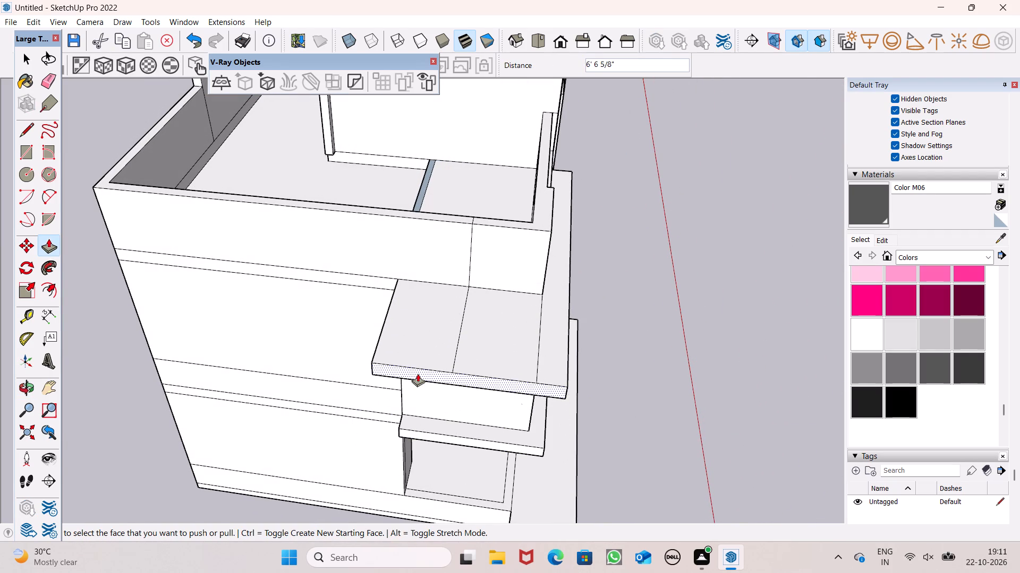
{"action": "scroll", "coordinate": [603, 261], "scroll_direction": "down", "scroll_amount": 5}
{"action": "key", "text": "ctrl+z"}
Push/Pull the upper slab's side face by 9/16" to align it with the lower balcony slab's edge.
{"action": "middle_click_drag", "start_coordinate": [636, 333], "coordinate": [639, 327]}
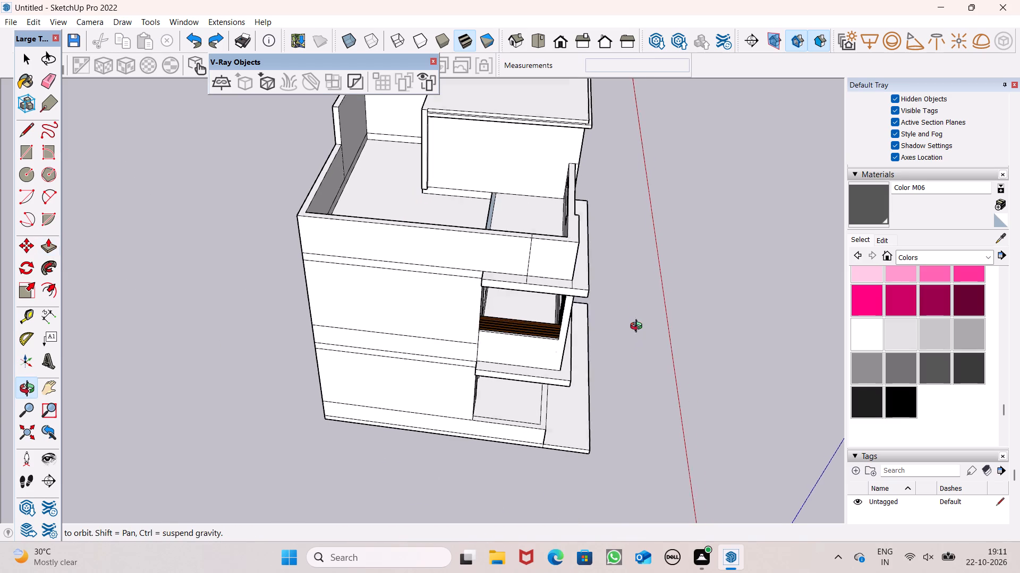
{"action": "middle_click_drag", "start_coordinate": [639, 327], "coordinate": [524, 244]}
{"action": "left_click", "coordinate": [515, 287]}
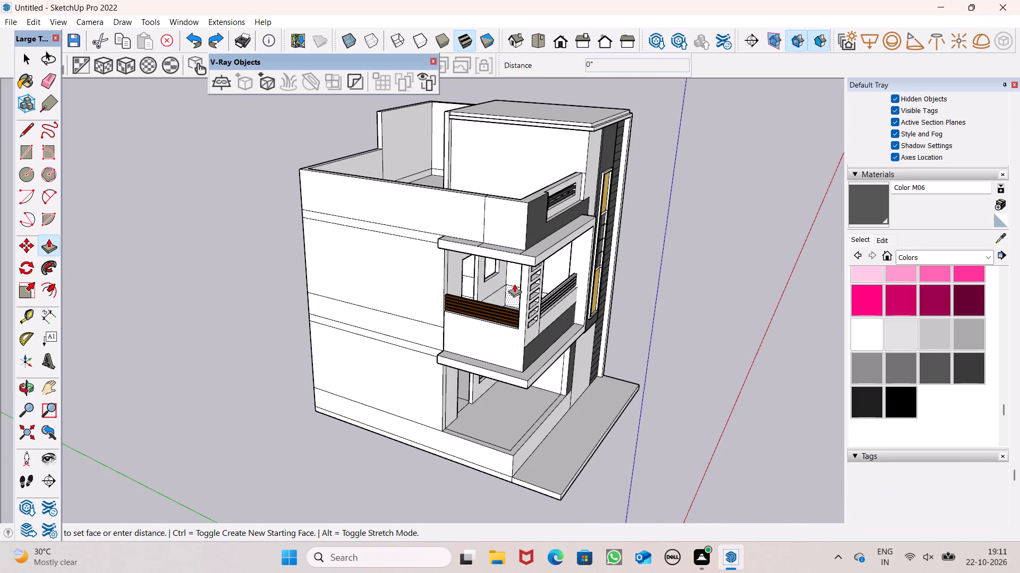
{"action": "key", "text": "space"}
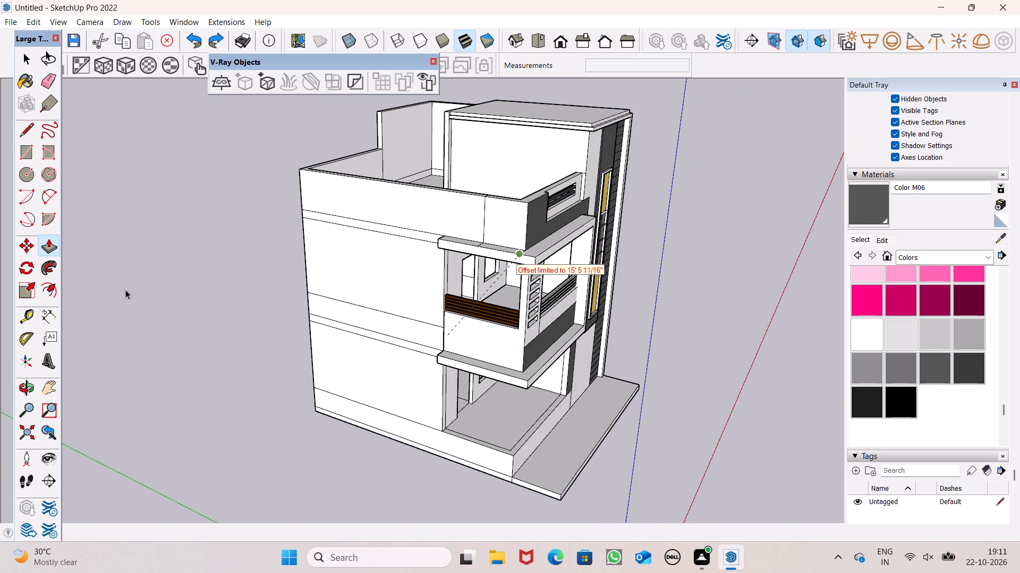
{"action": "left_click", "coordinate": [49, 249]}
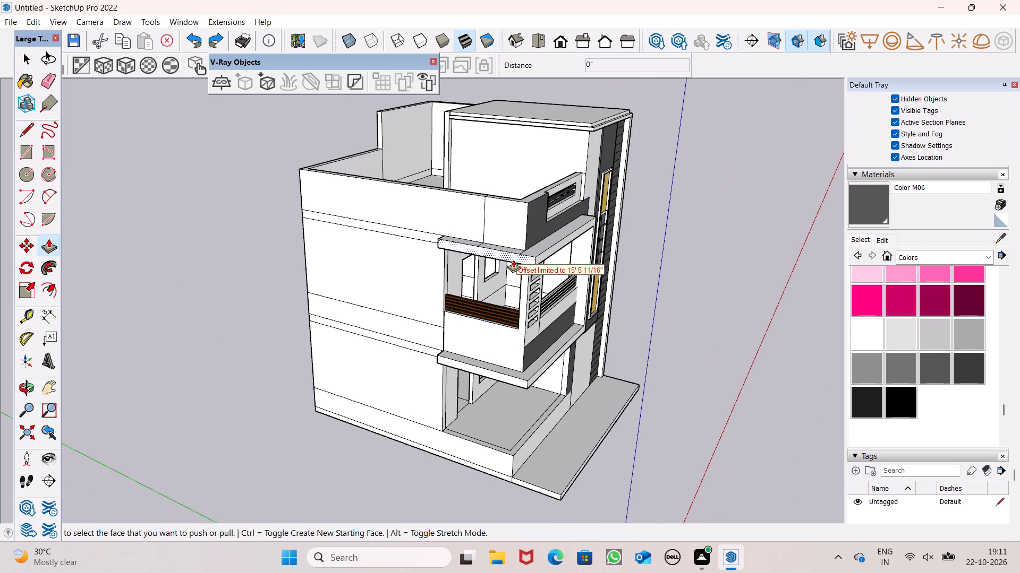
{"action": "left_click_drag", "start_coordinate": [513, 259], "coordinate": [497, 378]}
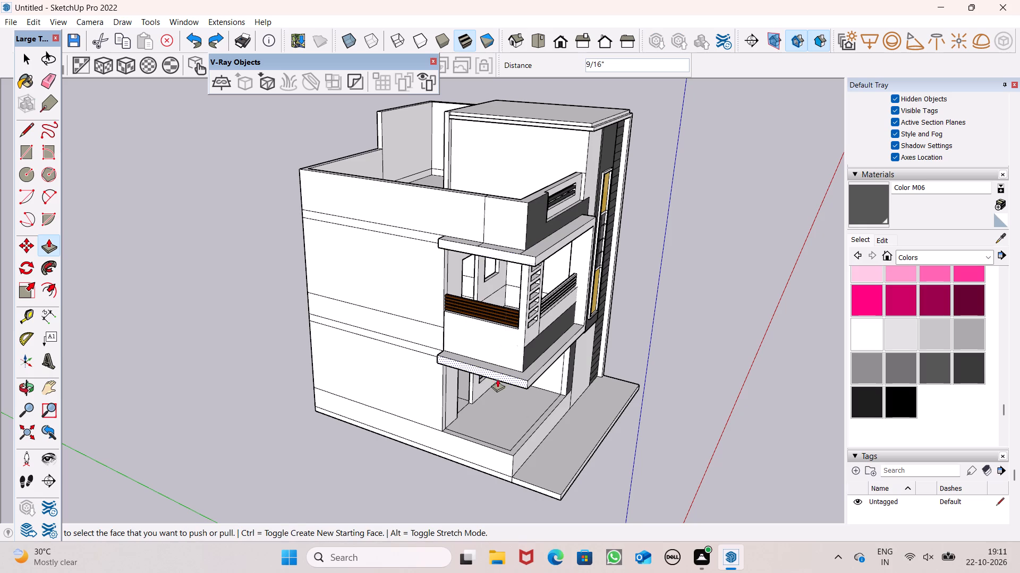
Erase the two leftover edge lines crossing the top of the projecting slab beside the parapet.
{"action": "left_click", "coordinate": [46, 81]}
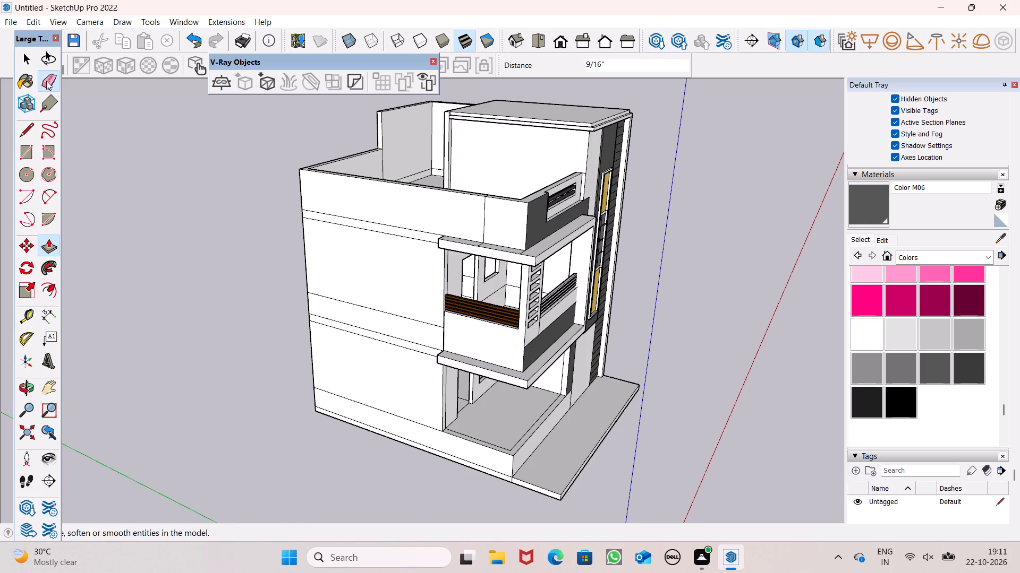
{"action": "middle_click_drag", "start_coordinate": [432, 259], "coordinate": [458, 344]}
{"action": "scroll", "coordinate": [487, 309], "scroll_direction": "up", "scroll_amount": 7}
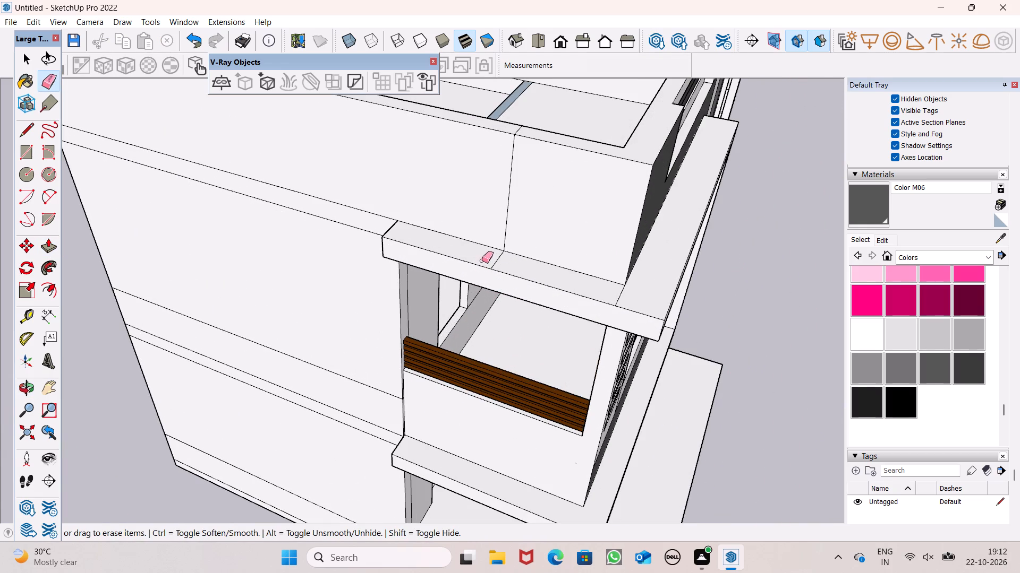
{"action": "left_click_drag", "start_coordinate": [482, 261], "coordinate": [499, 265]}
{"action": "left_click_drag", "start_coordinate": [607, 296], "coordinate": [624, 303]}
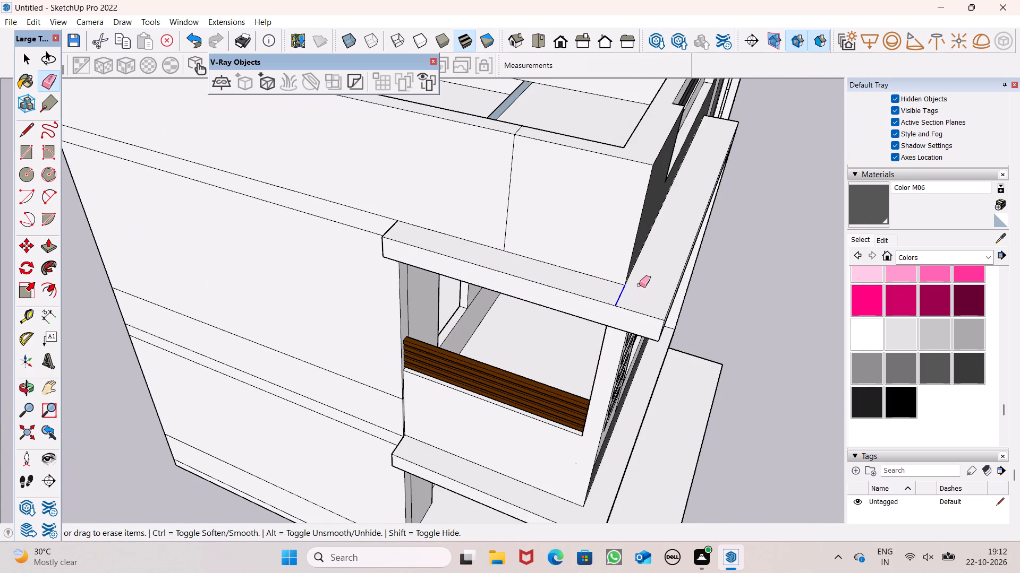
{"action": "scroll", "coordinate": [650, 264], "scroll_direction": "down", "scroll_amount": 5}
{"action": "key", "text": "space"}
Examine the projecting slab, side parapet and balcony openings on the side elevation.
{"action": "middle_click_drag", "start_coordinate": [672, 263], "coordinate": [773, 24]}
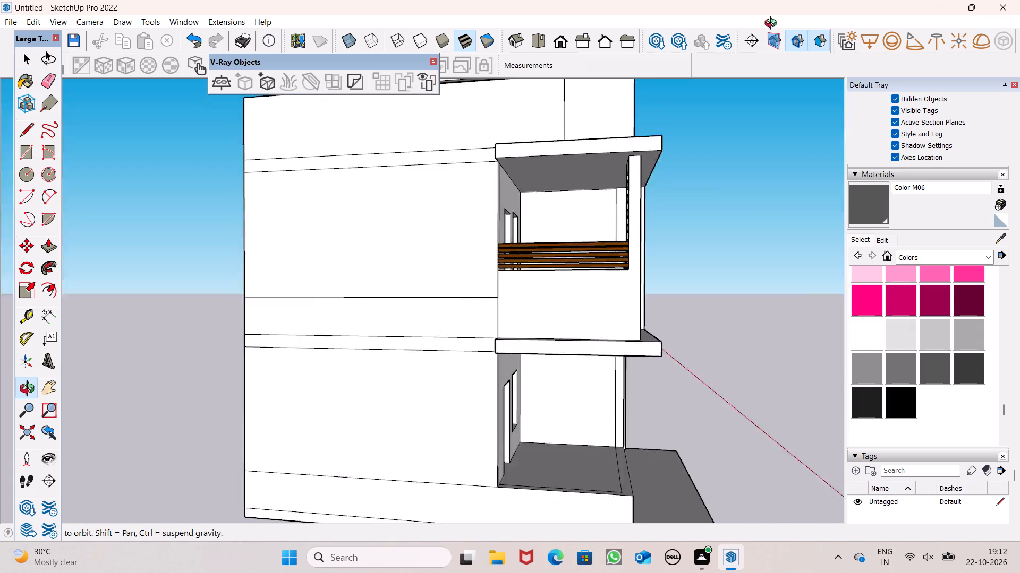
{"action": "middle_click_drag", "start_coordinate": [773, 24], "coordinate": [667, 110]}
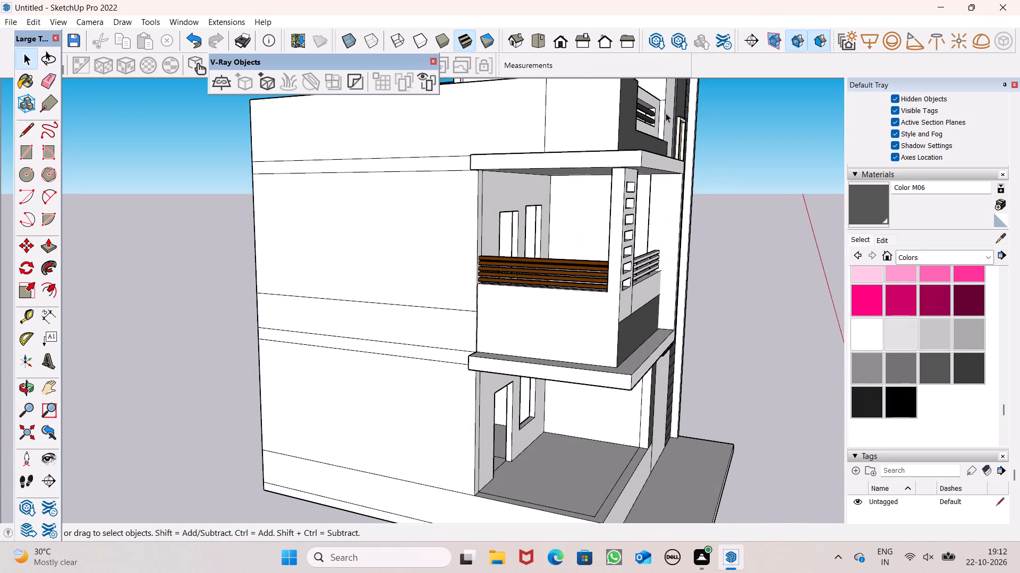
{"action": "scroll", "coordinate": [678, 124], "scroll_direction": "down", "scroll_amount": 6}
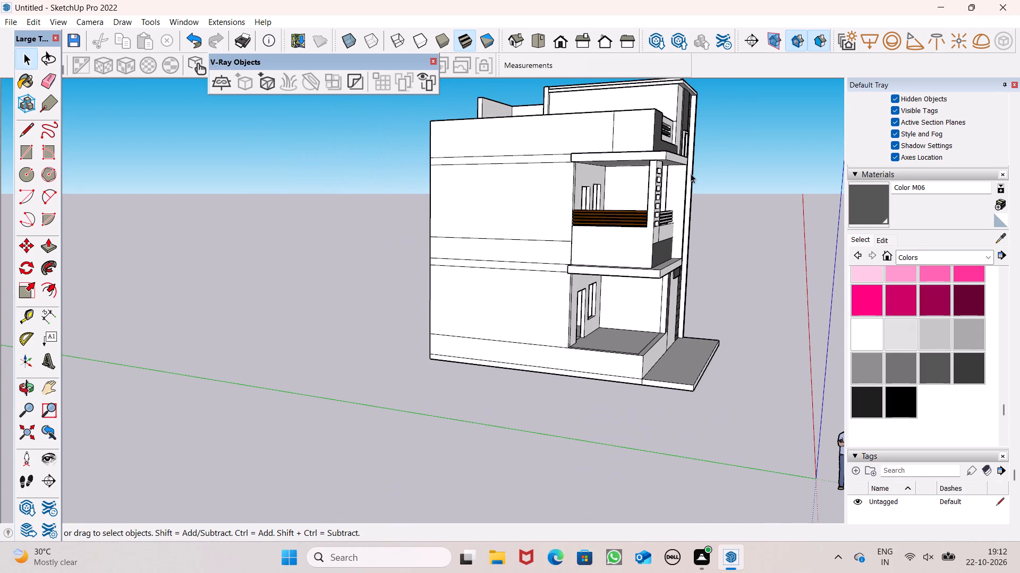
{"action": "middle_click_drag", "start_coordinate": [688, 196], "coordinate": [817, 204]}
{"action": "scroll", "coordinate": [623, 86], "scroll_direction": "up", "scroll_amount": 3}
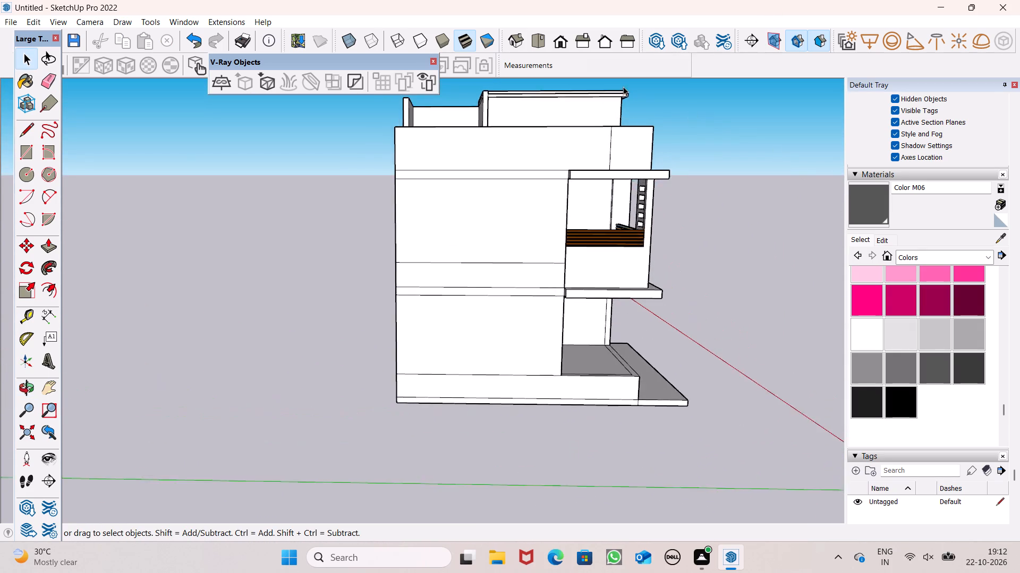
{"action": "scroll", "coordinate": [623, 86], "scroll_direction": "up", "scroll_amount": 2}
{"action": "scroll", "coordinate": [597, 143], "scroll_direction": "up", "scroll_amount": 6}
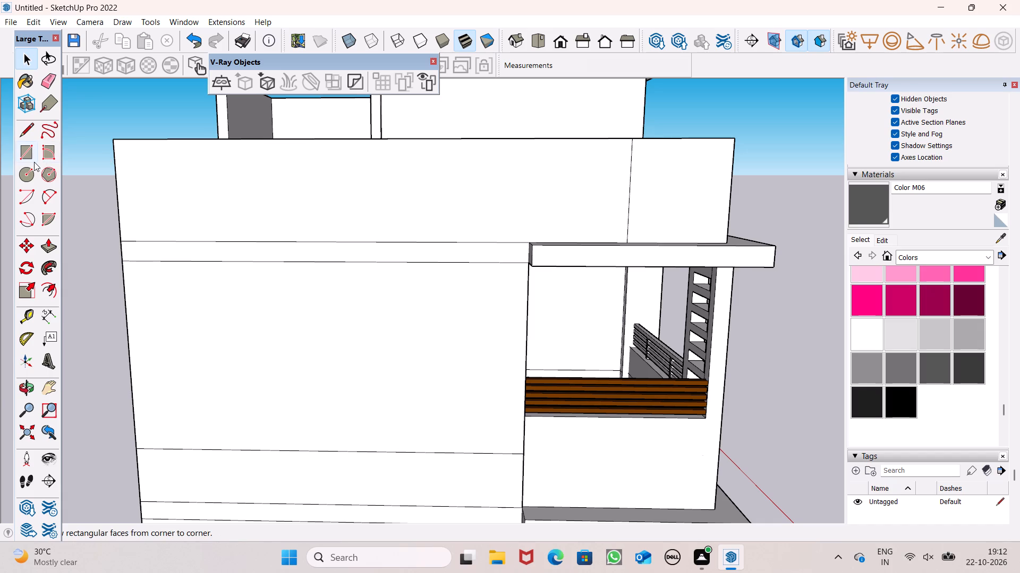
Draw a rectangle about 4' 4" by 1' 7" on the outer face of the side parapet above the balcony.
{"action": "left_click", "coordinate": [21, 155]}
{"action": "middle_click_drag", "start_coordinate": [529, 194], "coordinate": [516, 206]}
{"action": "scroll", "coordinate": [518, 209], "scroll_direction": "up", "scroll_amount": 1}
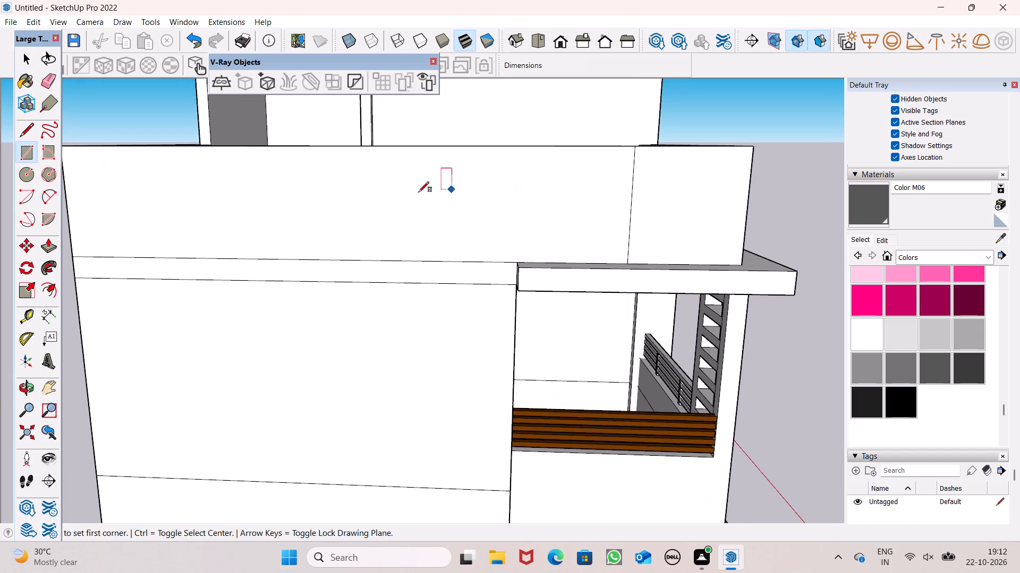
{"action": "left_click", "coordinate": [381, 179]}
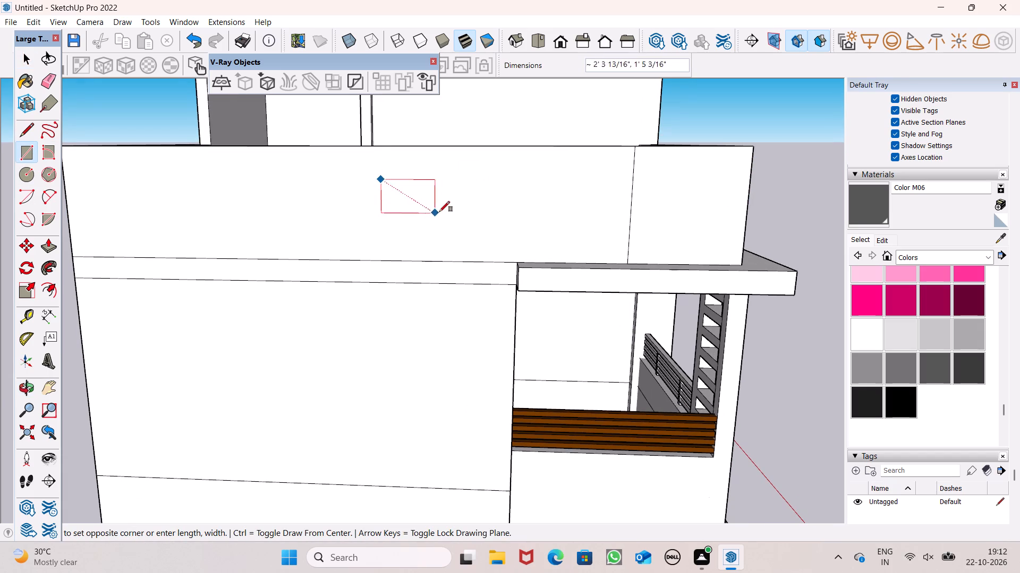
{"action": "left_click", "coordinate": [481, 216]}
{"action": "key", "text": "space"}
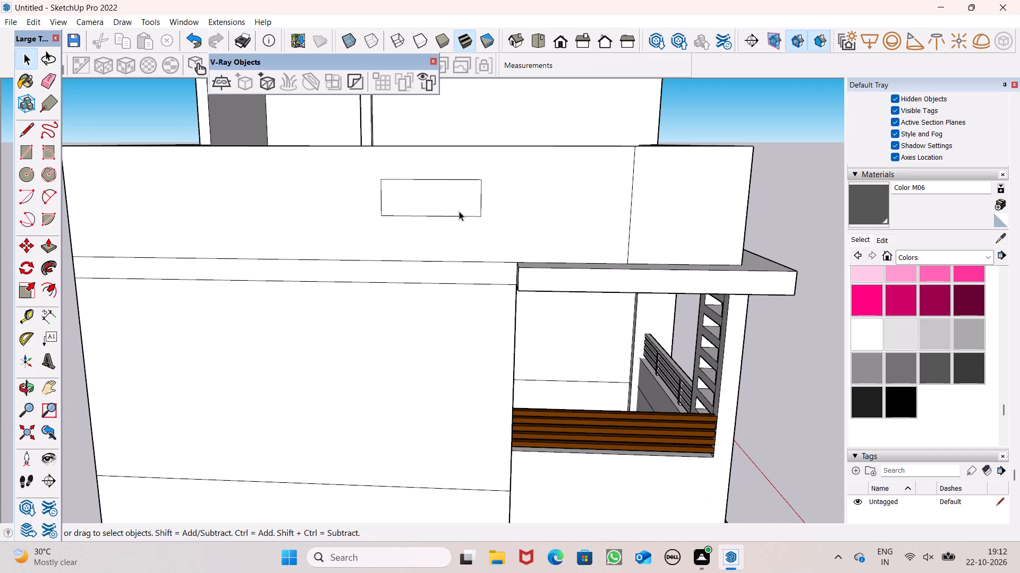
Move the rectangle and its face slightly across the side parapet face to adjust its position.
{"action": "double_click", "coordinate": [451, 201]}
{"action": "key", "text": "m"}
{"action": "key", "text": "Return"}
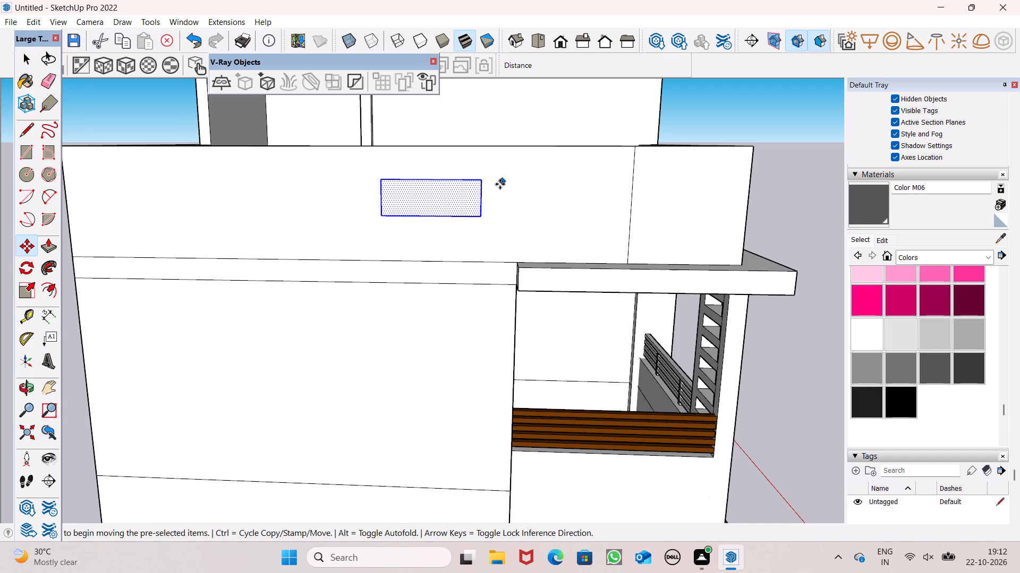
{"action": "left_click_drag", "start_coordinate": [457, 199], "coordinate": [444, 190]}
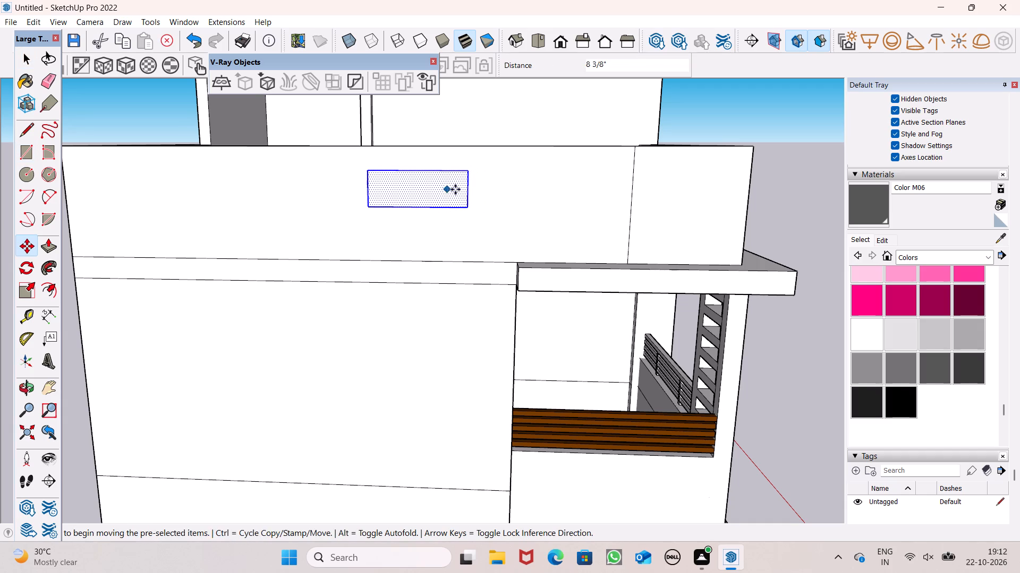
{"action": "key", "text": "space"}
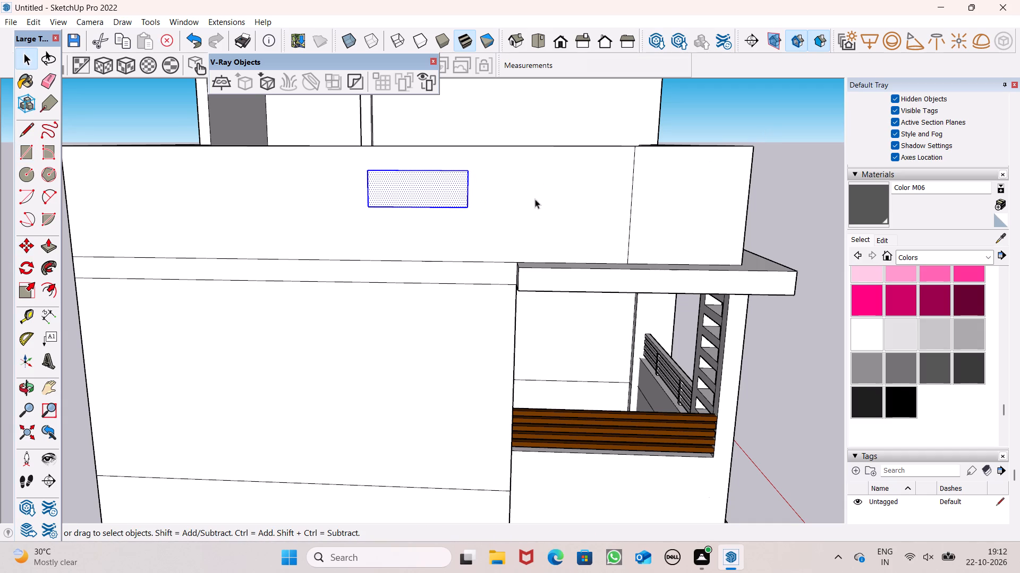
{"action": "left_click_drag", "start_coordinate": [439, 195], "coordinate": [438, 205]}
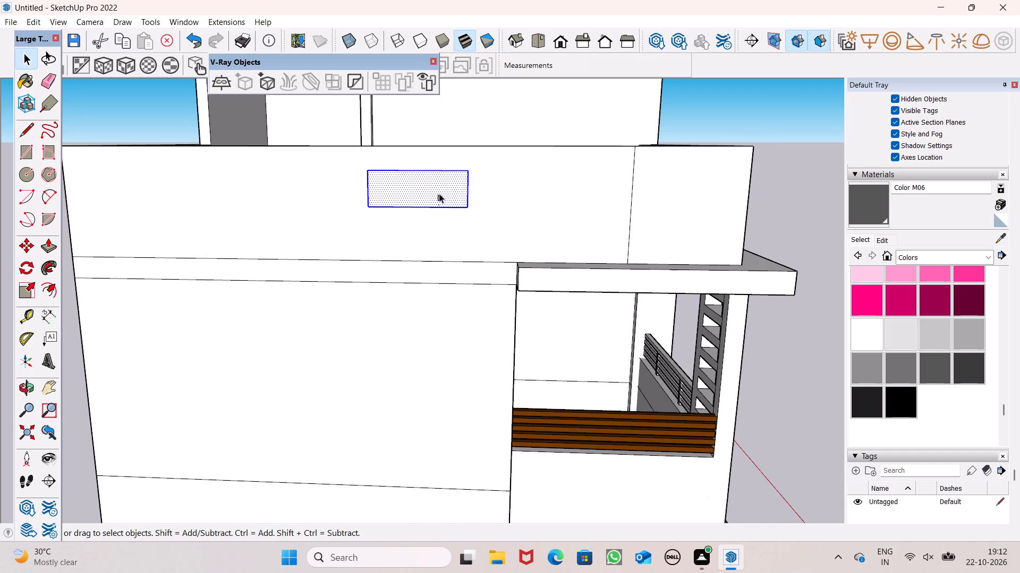
{"action": "double_click", "coordinate": [439, 194]}
{"action": "key", "text": "m"}
{"action": "key", "text": "Return"}
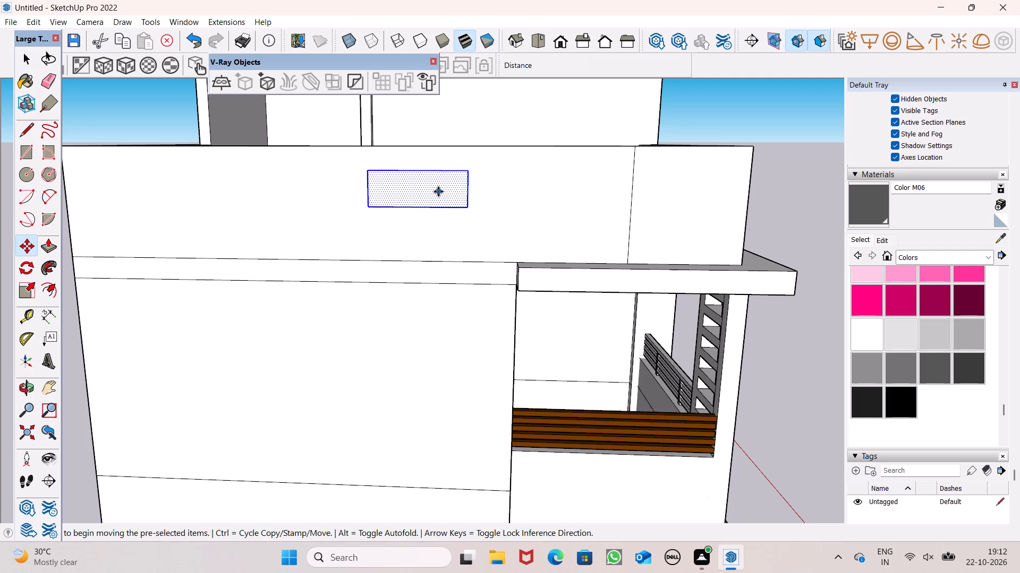
{"action": "left_click_drag", "start_coordinate": [437, 190], "coordinate": [429, 196]}
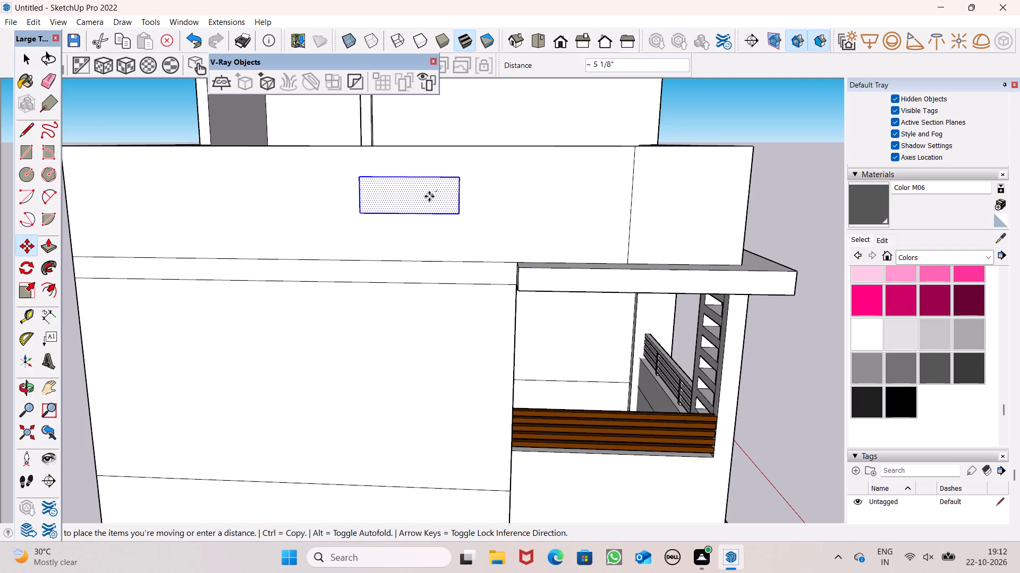
{"action": "left_click_drag", "start_coordinate": [429, 196], "coordinate": [433, 195]}
{"action": "key", "text": "space"}
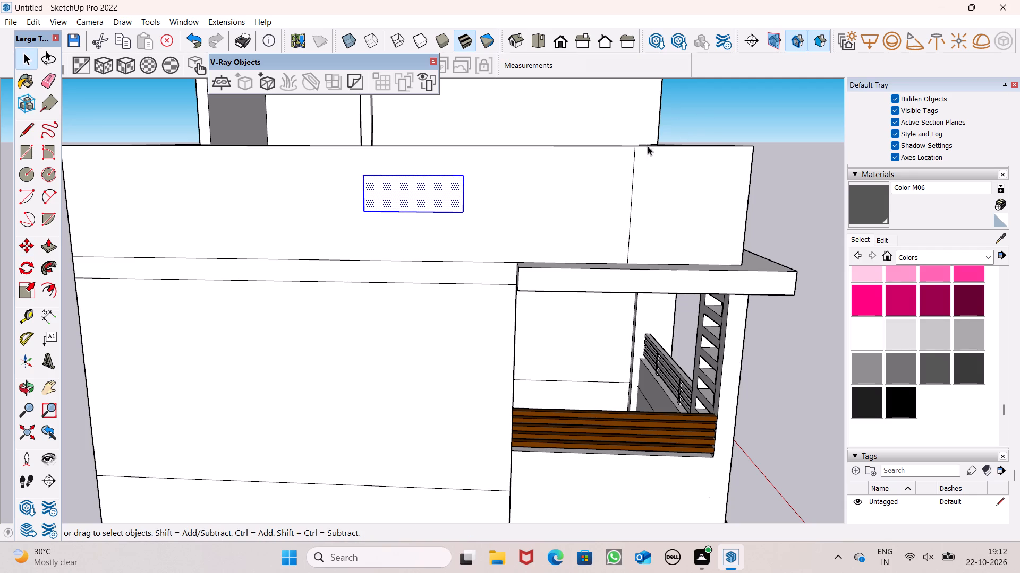
{"action": "key", "text": "space"}
{"action": "left_click", "coordinate": [728, 112]}
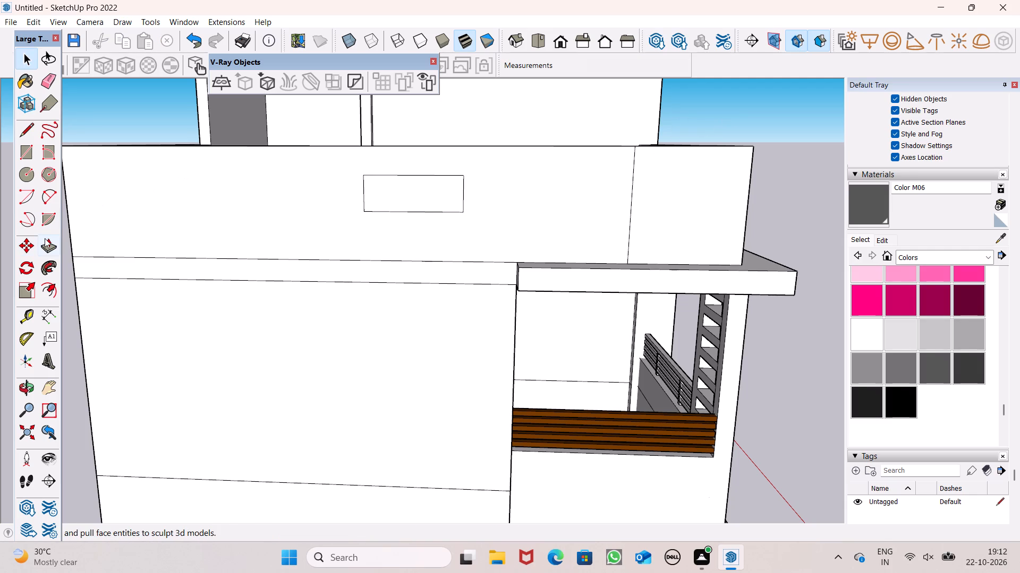
Push/Pull the rectangle 9" through the side parapet to cut an opening.
{"action": "left_click", "coordinate": [45, 238]}
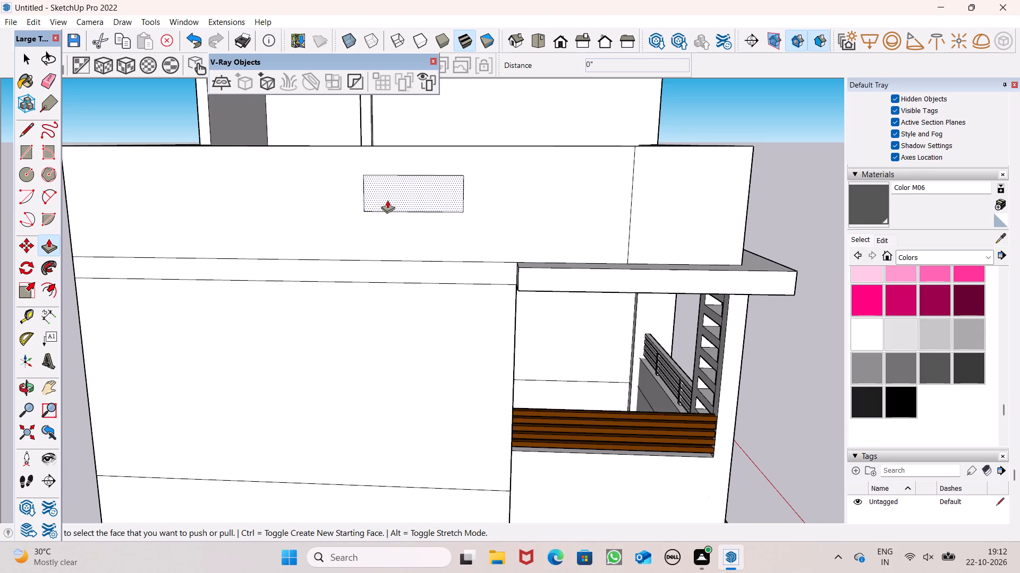
{"action": "left_click_drag", "start_coordinate": [384, 201], "coordinate": [430, 190]}
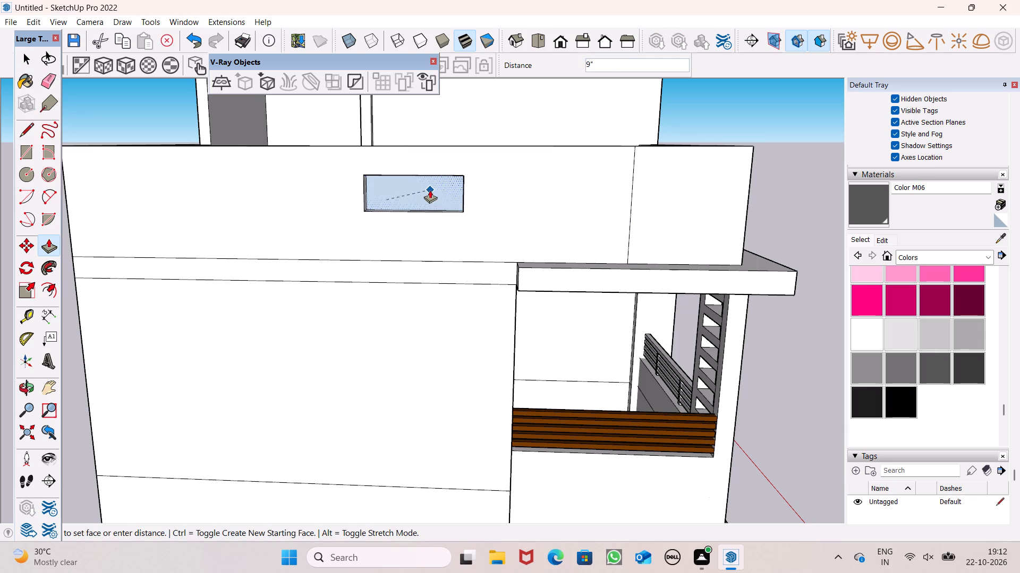
{"action": "left_click_drag", "start_coordinate": [430, 190], "coordinate": [438, 188]}
{"action": "scroll", "coordinate": [442, 193], "scroll_direction": "down", "scroll_amount": 2}
{"action": "middle_click_drag", "start_coordinate": [453, 209], "coordinate": [353, 246]}
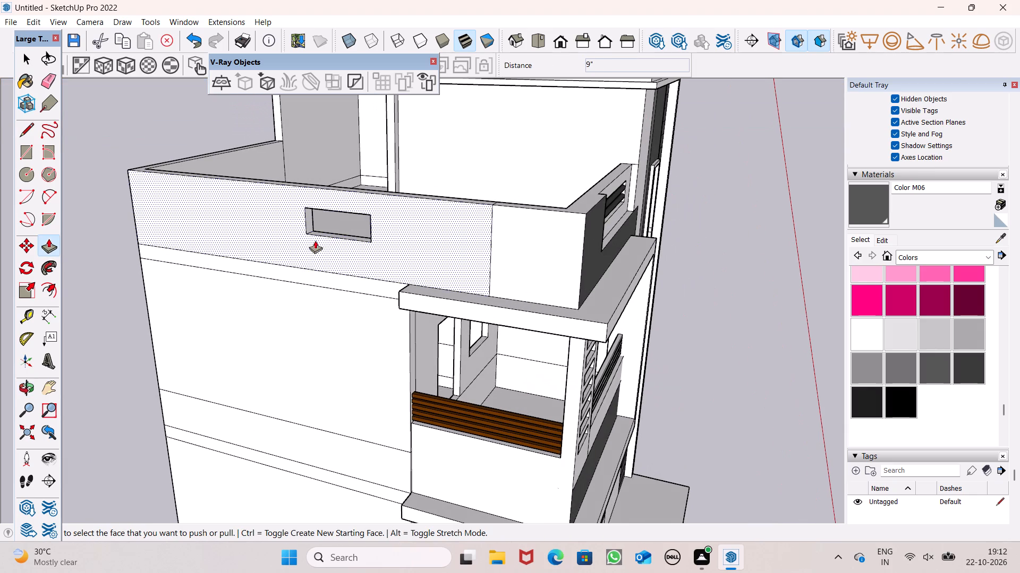
{"action": "middle_click_drag", "start_coordinate": [339, 251], "coordinate": [345, 254]}
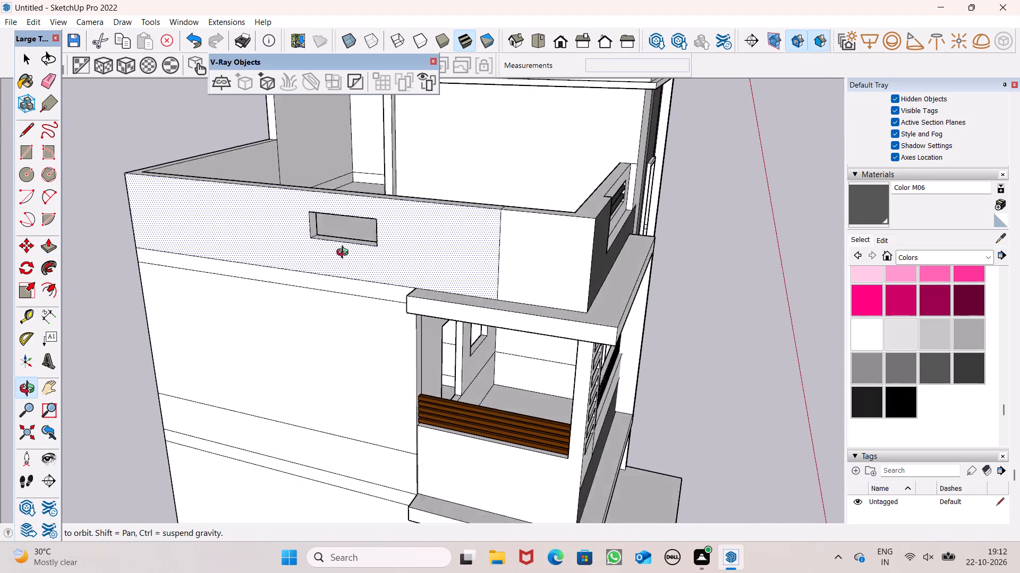
{"action": "middle_click_drag", "start_coordinate": [345, 254], "coordinate": [320, 214]}
{"action": "key", "text": "space"}
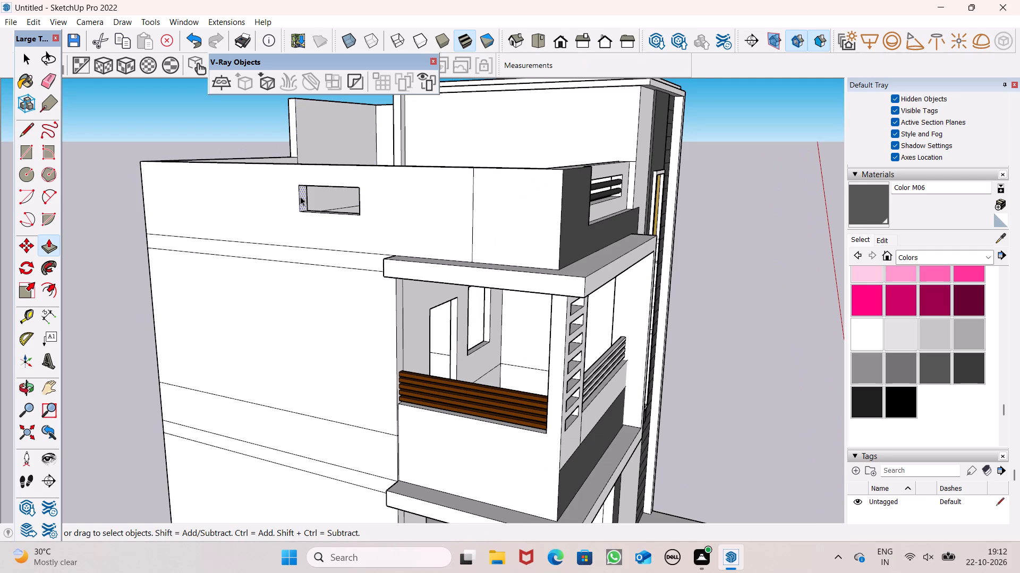
Draw a small circle on the lower part of the parapet opening's end face.
{"action": "scroll", "coordinate": [399, 184], "scroll_direction": "up", "scroll_amount": 2}
{"action": "scroll", "coordinate": [299, 186], "scroll_direction": "up", "scroll_amount": 7}
{"action": "middle_click_drag", "start_coordinate": [297, 198], "coordinate": [297, 196]}
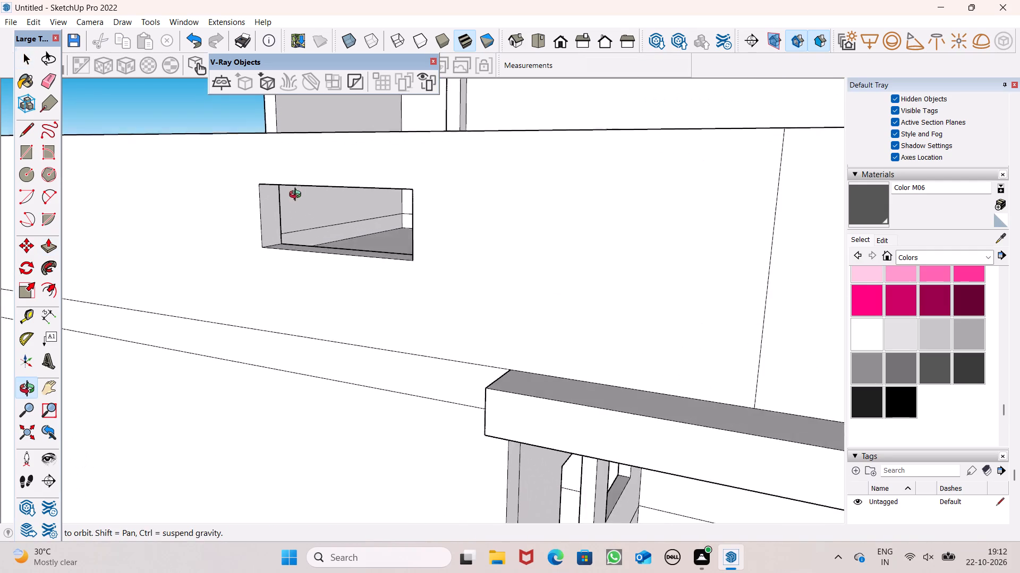
{"action": "middle_click_drag", "start_coordinate": [297, 196], "coordinate": [278, 179]}
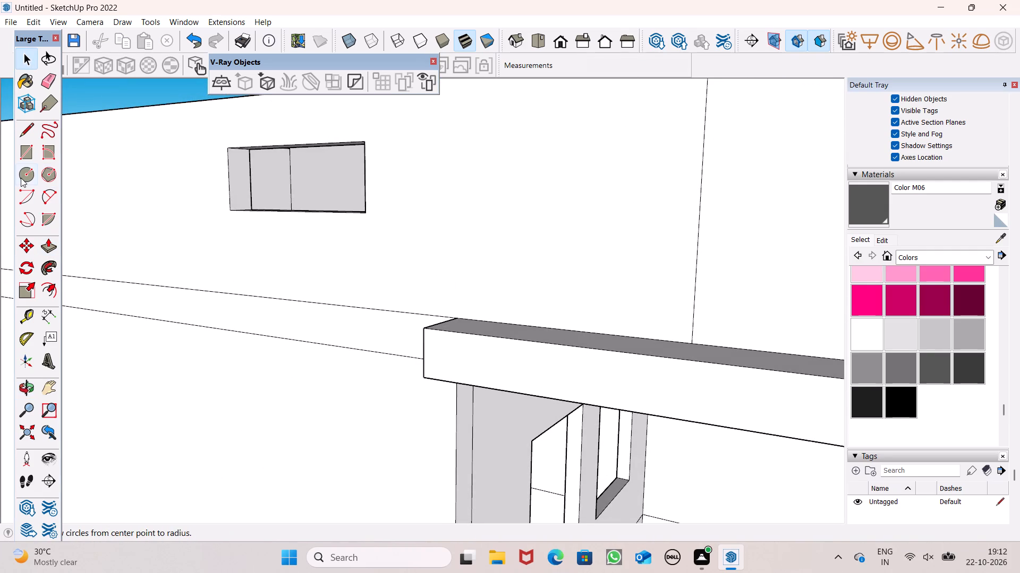
{"action": "left_click", "coordinate": [20, 177]}
{"action": "scroll", "coordinate": [239, 200], "scroll_direction": "up", "scroll_amount": 3}
{"action": "middle_click_drag", "start_coordinate": [252, 206], "coordinate": [236, 219]}
{"action": "scroll", "coordinate": [236, 219], "scroll_direction": "up", "scroll_amount": 5}
{"action": "middle_click_drag", "start_coordinate": [268, 202], "coordinate": [253, 178]}
{"action": "scroll", "coordinate": [268, 202], "scroll_direction": "up", "scroll_amount": 1}
{"action": "scroll", "coordinate": [221, 215], "scroll_direction": "down", "scroll_amount": 3}
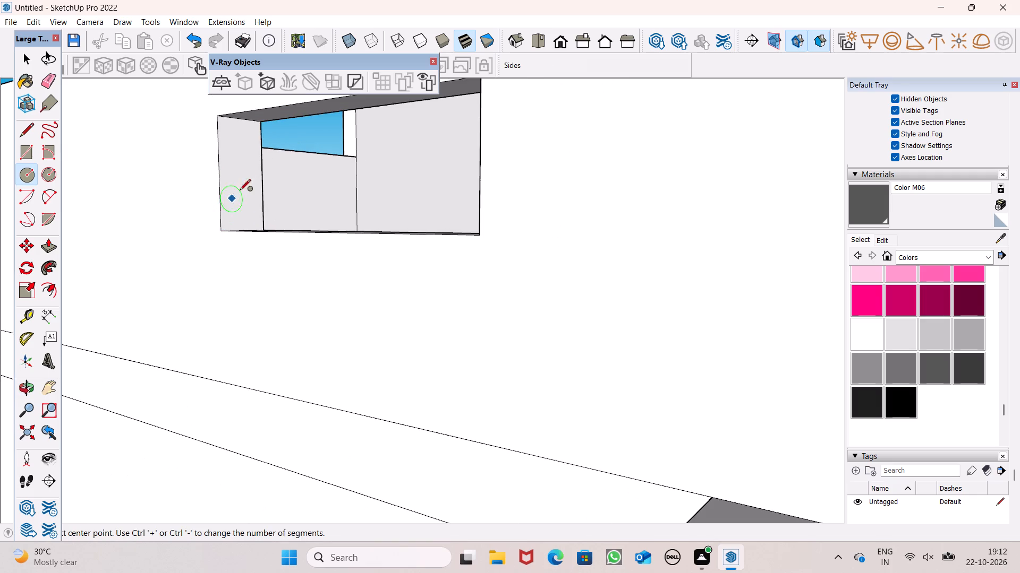
{"action": "scroll", "coordinate": [244, 182], "scroll_direction": "up", "scroll_amount": 5}
{"action": "left_click", "coordinate": [241, 216]}
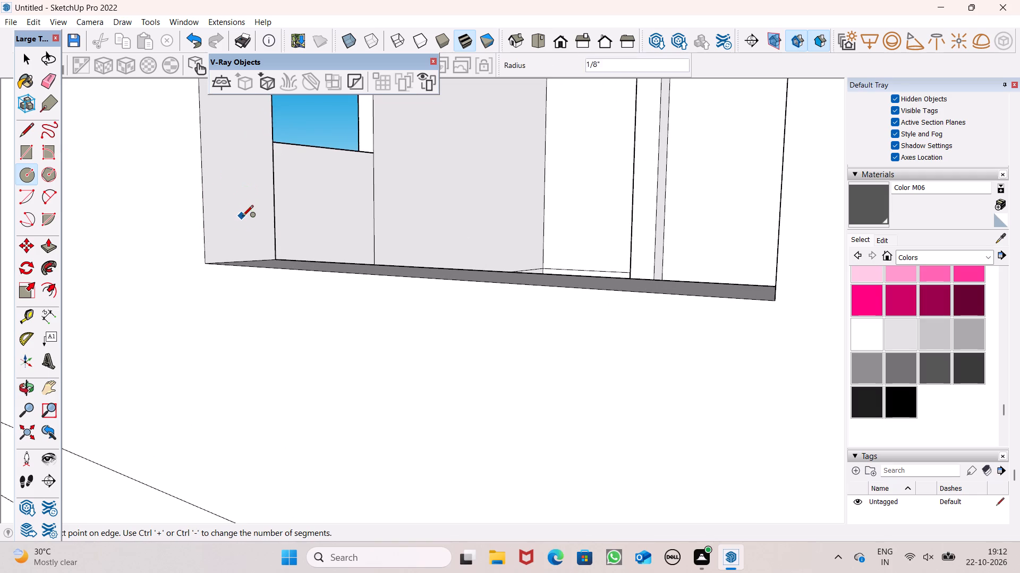
{"action": "left_click", "coordinate": [249, 236]}
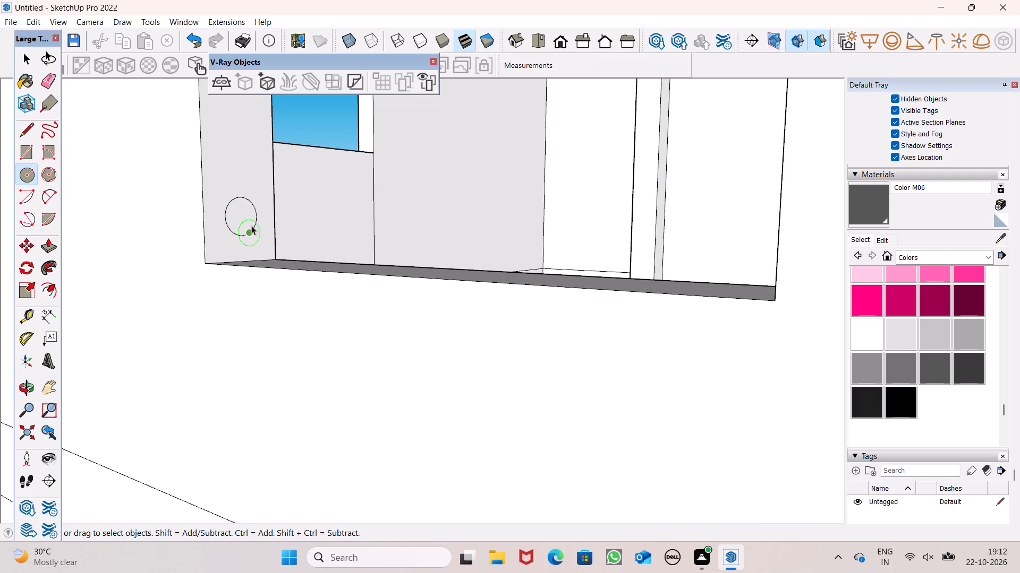
{"action": "key", "text": "space"}
Paint the circle on the opening's end face with dark grey Color M07.
{"action": "left_click", "coordinate": [958, 369]}
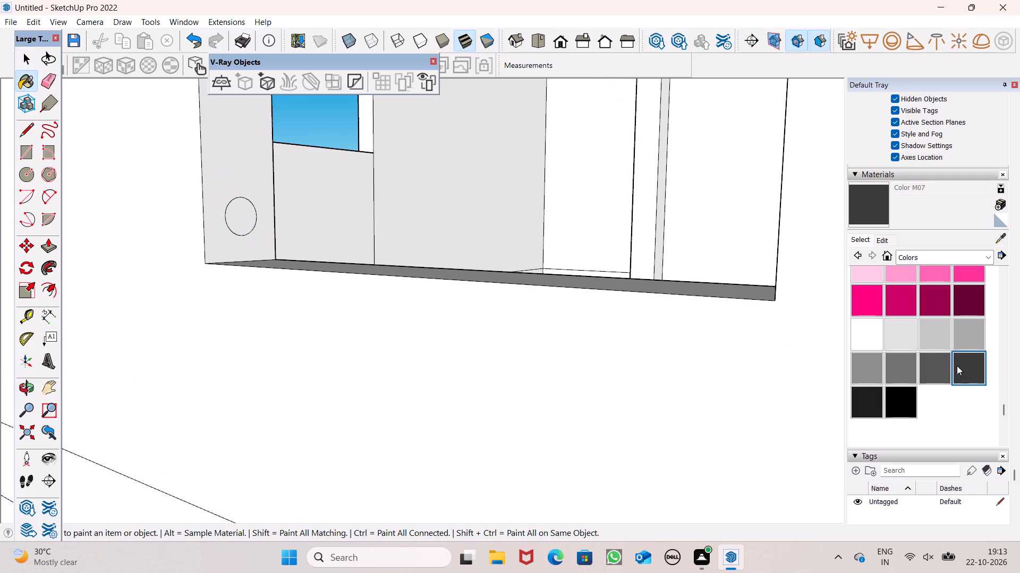
{"action": "left_click", "coordinate": [247, 221]}
{"action": "scroll", "coordinate": [257, 251], "scroll_direction": "down", "scroll_amount": 3}
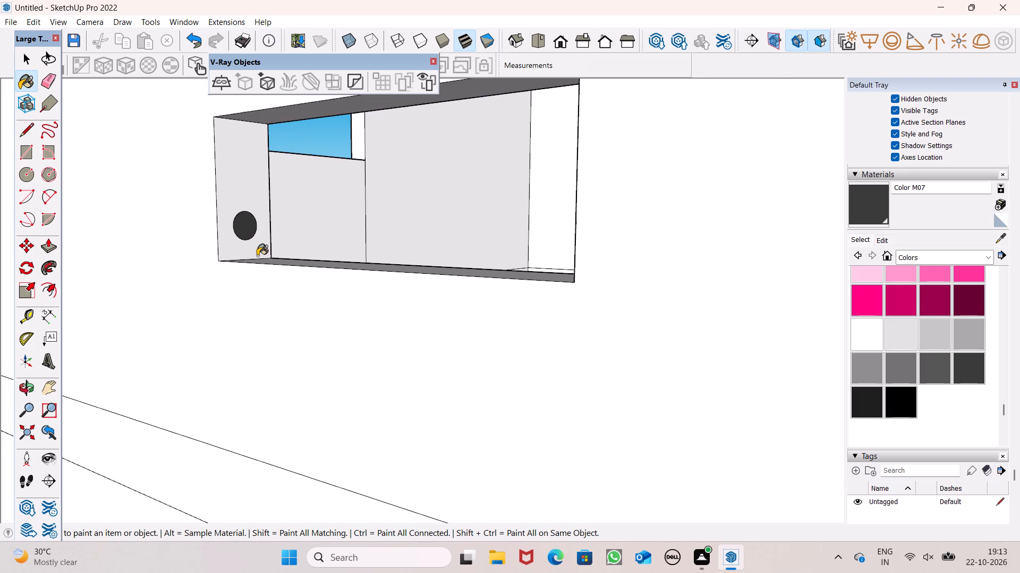
{"action": "scroll", "coordinate": [260, 247], "scroll_direction": "down", "scroll_amount": 1}
{"action": "key", "text": "space"}
Copy the dark circle 7 7/16" straight up on the opening's end face.
{"action": "double_click", "coordinate": [244, 230]}
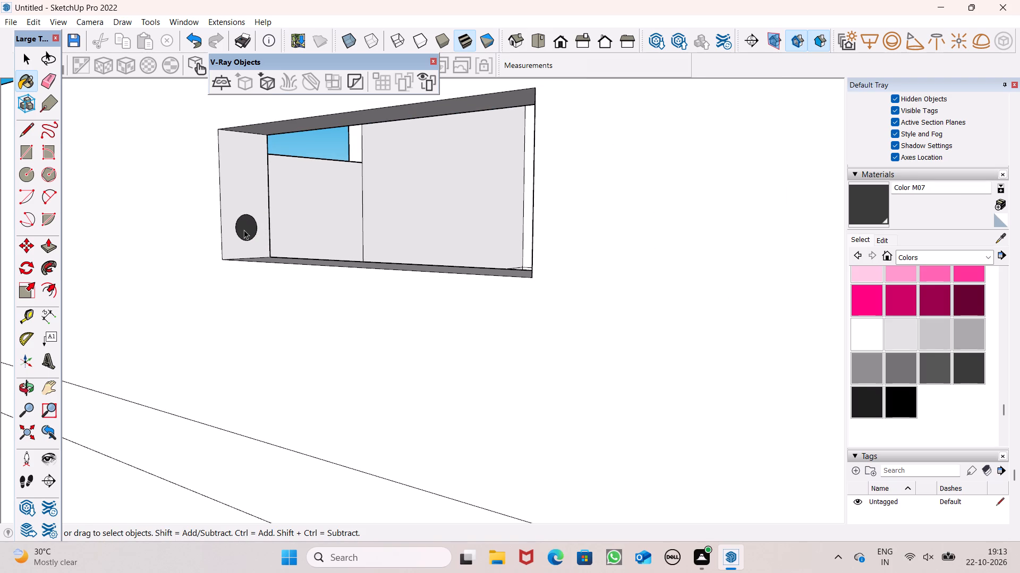
{"action": "key", "text": "m"}
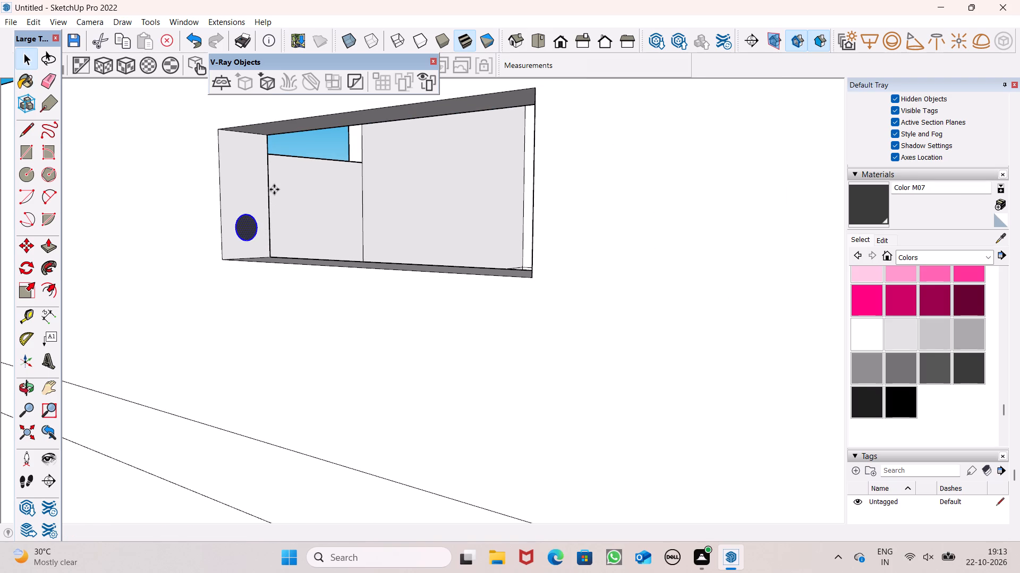
{"action": "key", "text": "Return"}
{"action": "left_click_drag", "start_coordinate": [259, 223], "coordinate": [259, 215]}
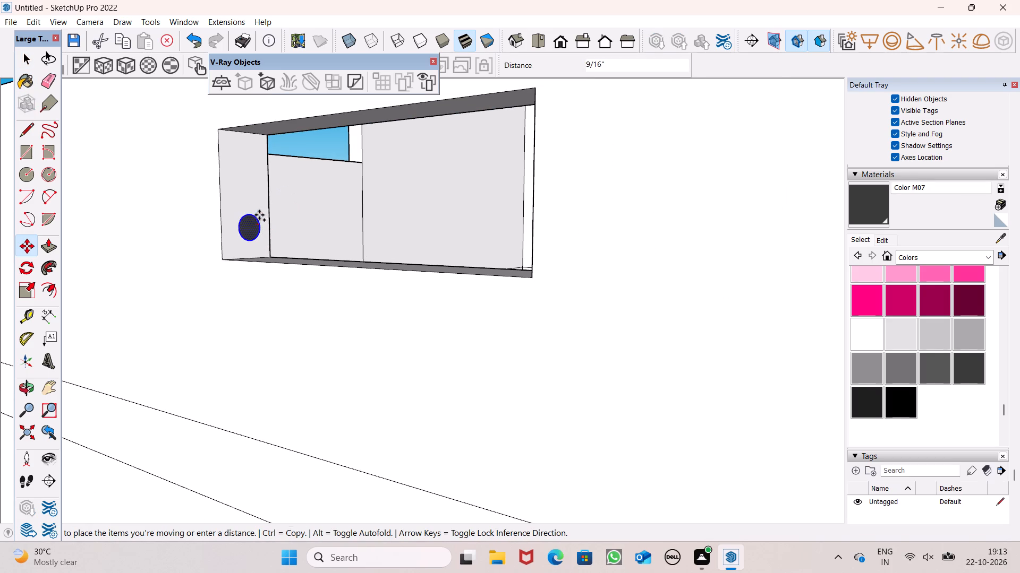
{"action": "left_click_drag", "start_coordinate": [259, 215], "coordinate": [262, 176]}
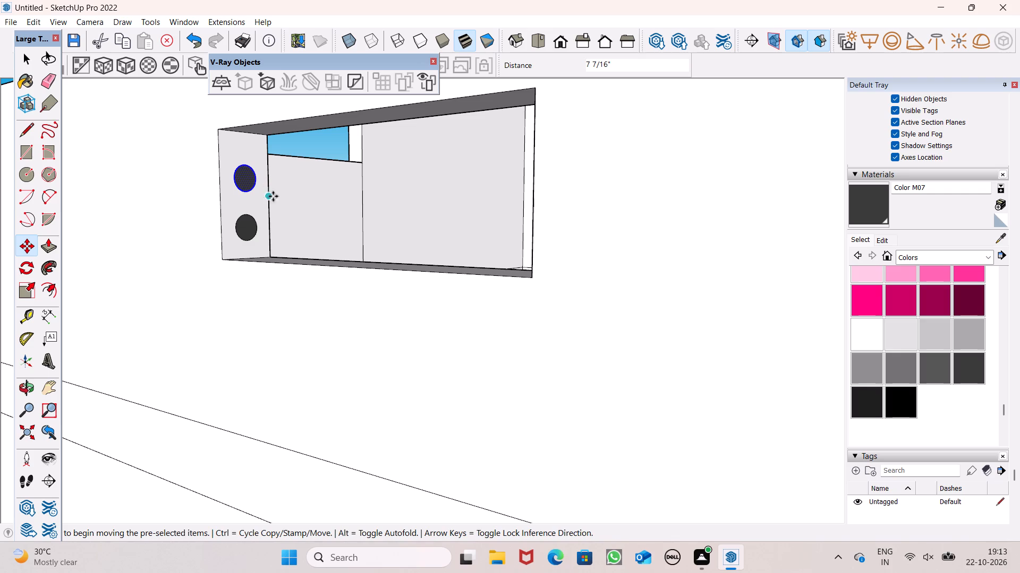
{"action": "key", "text": "space"}
{"action": "scroll", "coordinate": [265, 219], "scroll_direction": "down", "scroll_amount": 6}
{"action": "key", "text": "space"}
{"action": "key", "text": "space"}
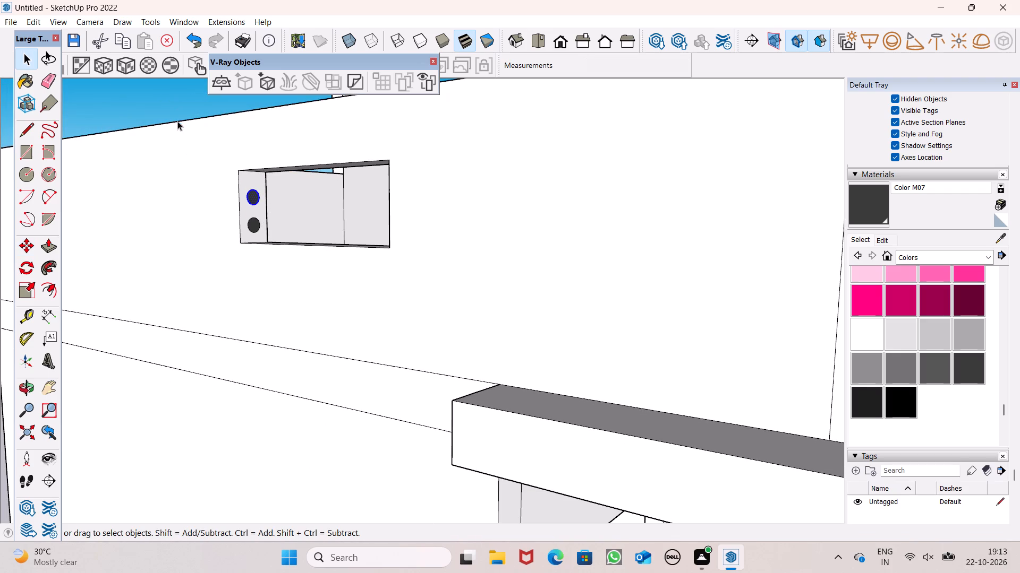
{"action": "left_click", "coordinate": [188, 94]}
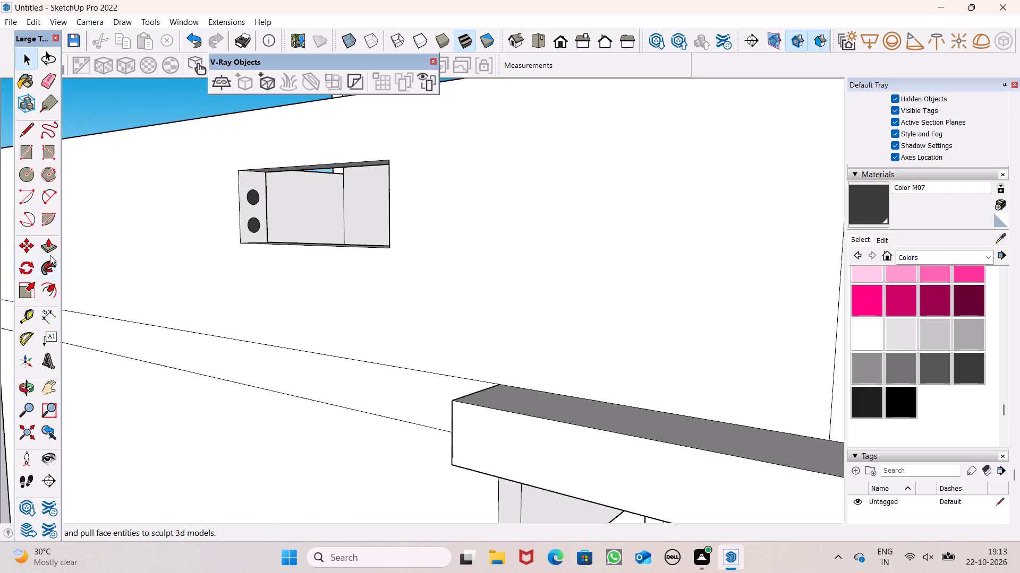
Push/Pull the upper circle 4' 4 3/8" across the parapet opening to form a horizontal round bar.
{"action": "left_click", "coordinate": [50, 249]}
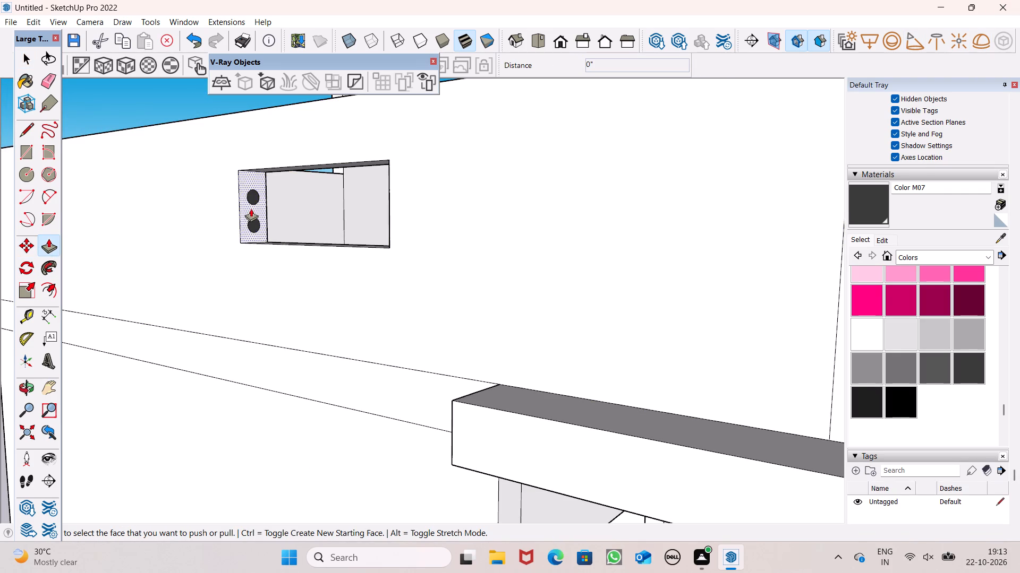
{"action": "left_click_drag", "start_coordinate": [254, 200], "coordinate": [345, 203]}
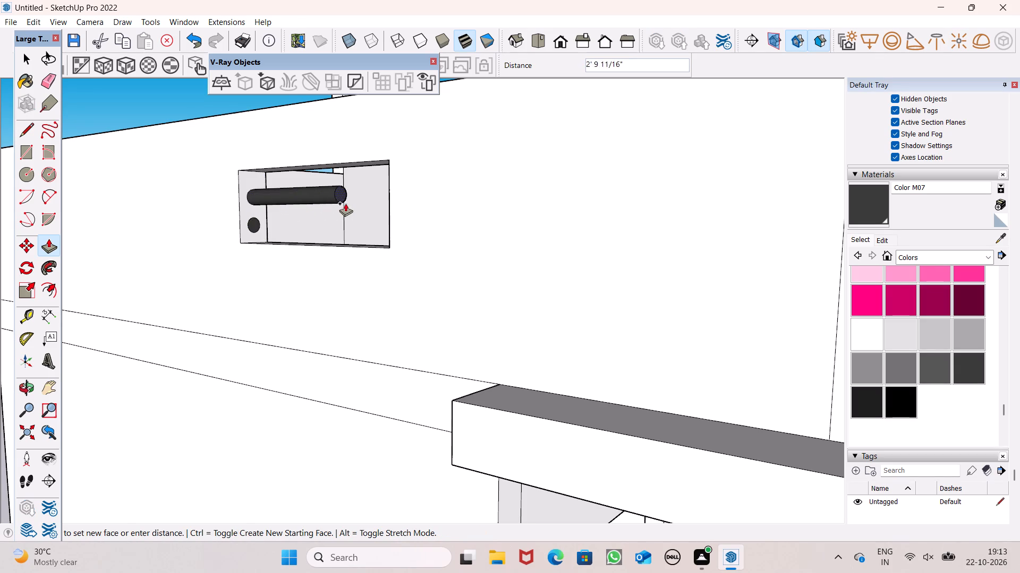
{"action": "left_click_drag", "start_coordinate": [345, 203], "coordinate": [389, 205]}
Push/Pull the lower dark circle about 4' 5" across the parapet opening to form a second horizontal round bar.
{"action": "middle_click_drag", "start_coordinate": [384, 220], "coordinate": [545, 246]}
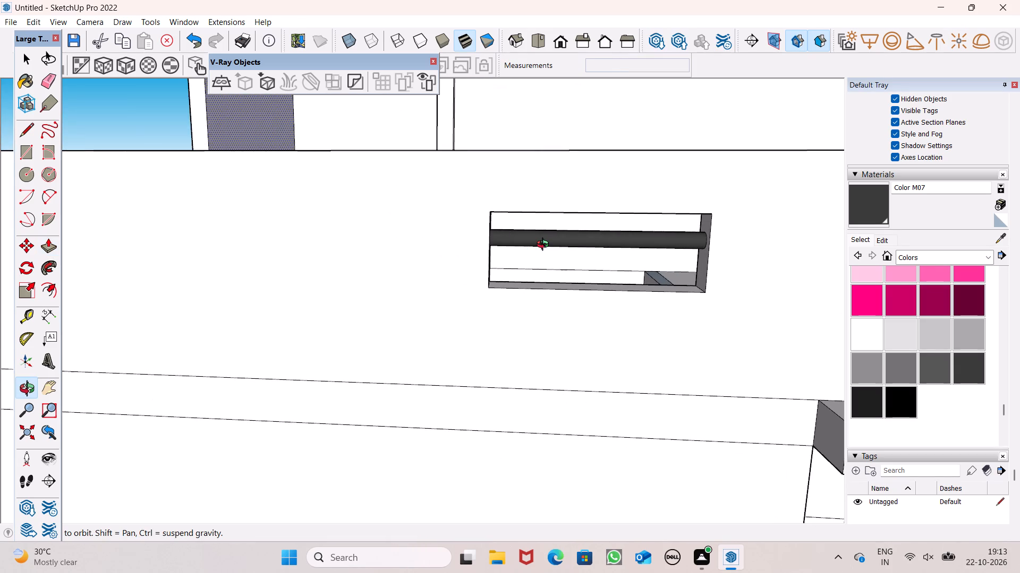
{"action": "middle_click_drag", "start_coordinate": [545, 246], "coordinate": [513, 240]}
{"action": "scroll", "coordinate": [460, 213], "scroll_direction": "down", "scroll_amount": 1}
{"action": "middle_click_drag", "start_coordinate": [551, 257], "coordinate": [635, 264]}
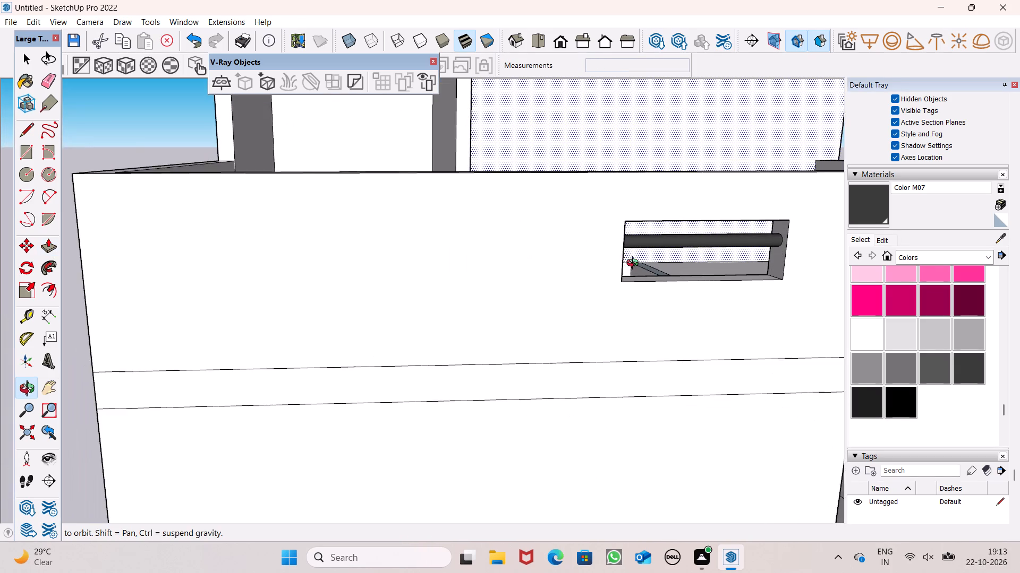
{"action": "middle_click_drag", "start_coordinate": [635, 264], "coordinate": [642, 261]}
{"action": "scroll", "coordinate": [804, 239], "scroll_direction": "up", "scroll_amount": 10}
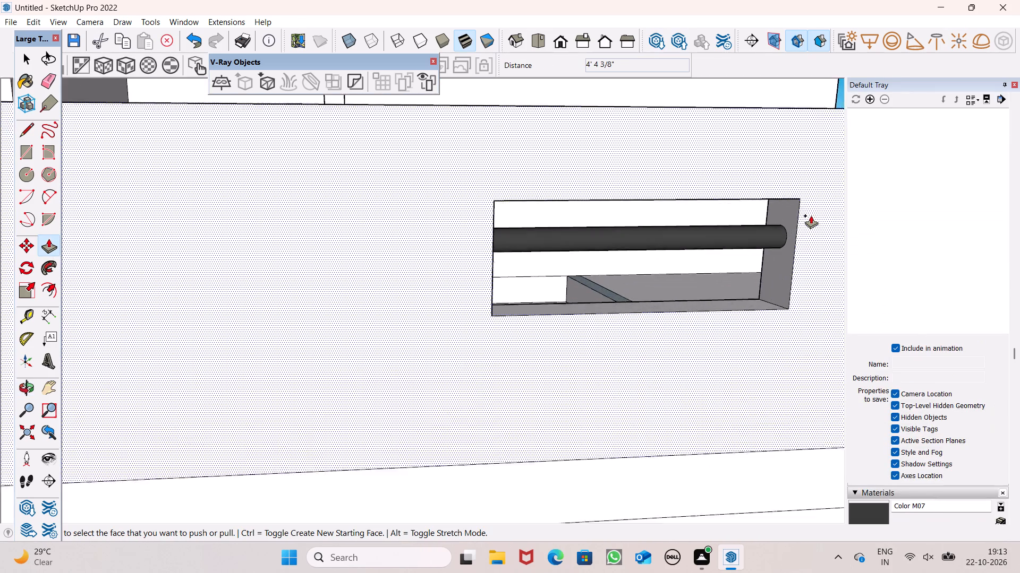
{"action": "scroll", "coordinate": [811, 215], "scroll_direction": "up", "scroll_amount": 12}
{"action": "scroll", "coordinate": [767, 244], "scroll_direction": "up", "scroll_amount": 8}
{"action": "middle_click_drag", "start_coordinate": [793, 241], "coordinate": [696, 260]}
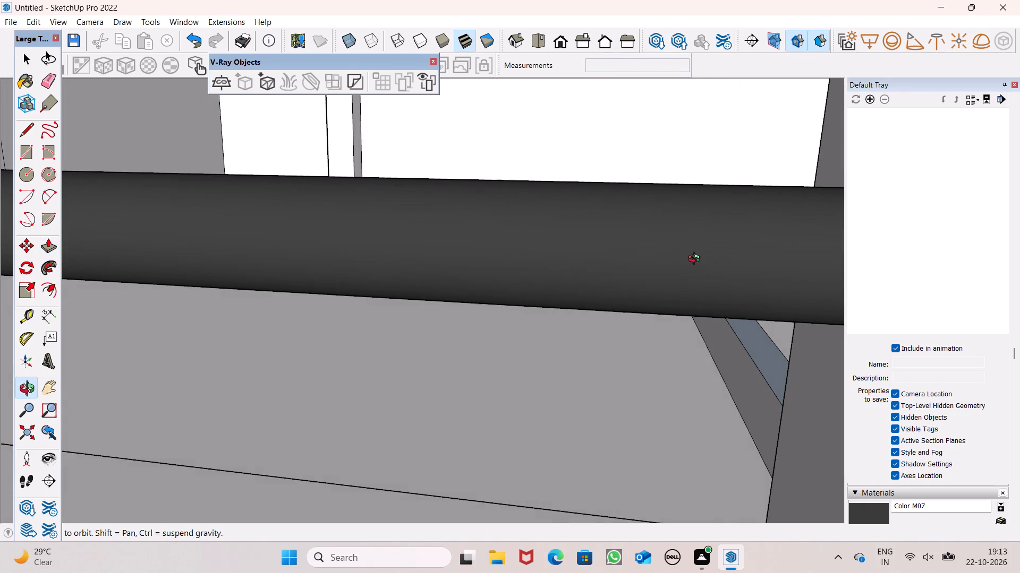
{"action": "middle_click_drag", "start_coordinate": [696, 260], "coordinate": [796, 254]}
{"action": "scroll", "coordinate": [685, 229], "scroll_direction": "down", "scroll_amount": 10}
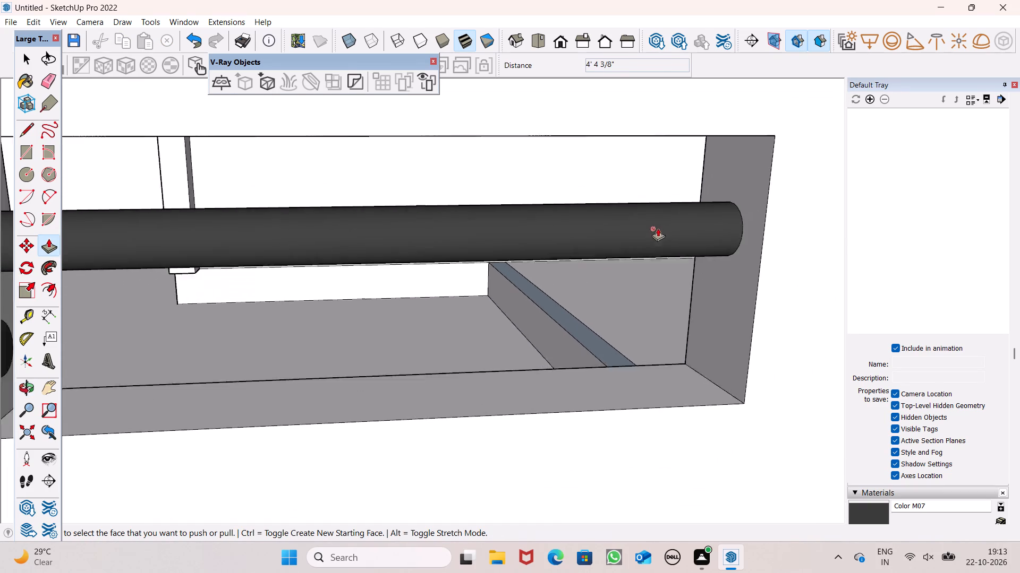
{"action": "scroll", "coordinate": [658, 228], "scroll_direction": "down", "scroll_amount": 7}
{"action": "middle_click_drag", "start_coordinate": [651, 259], "coordinate": [550, 277]}
{"action": "scroll", "coordinate": [650, 211], "scroll_direction": "down", "scroll_amount": 6}
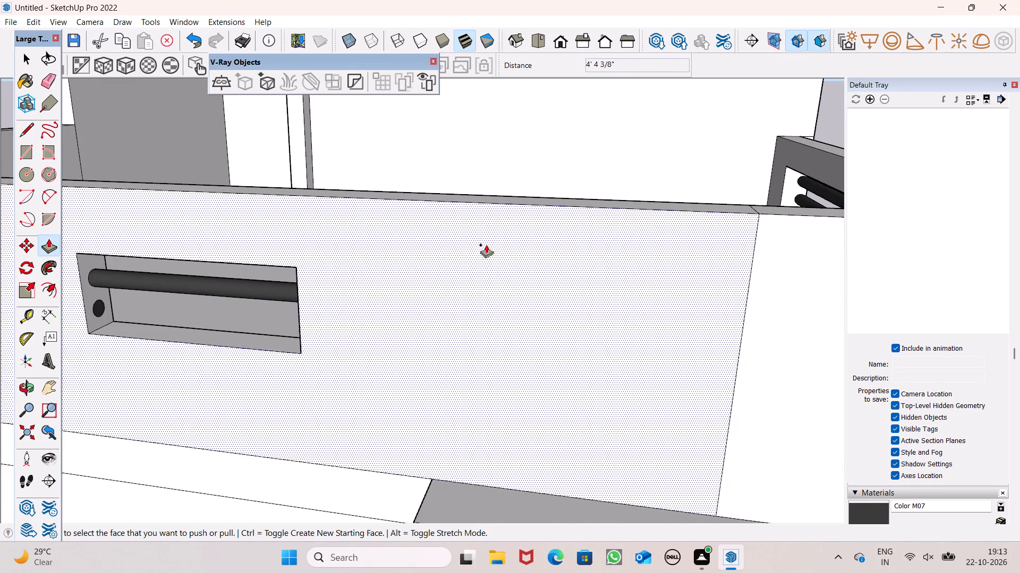
{"action": "scroll", "coordinate": [271, 265], "scroll_direction": "up", "scroll_amount": 5}
{"action": "scroll", "coordinate": [566, 219], "scroll_direction": "down", "scroll_amount": 6}
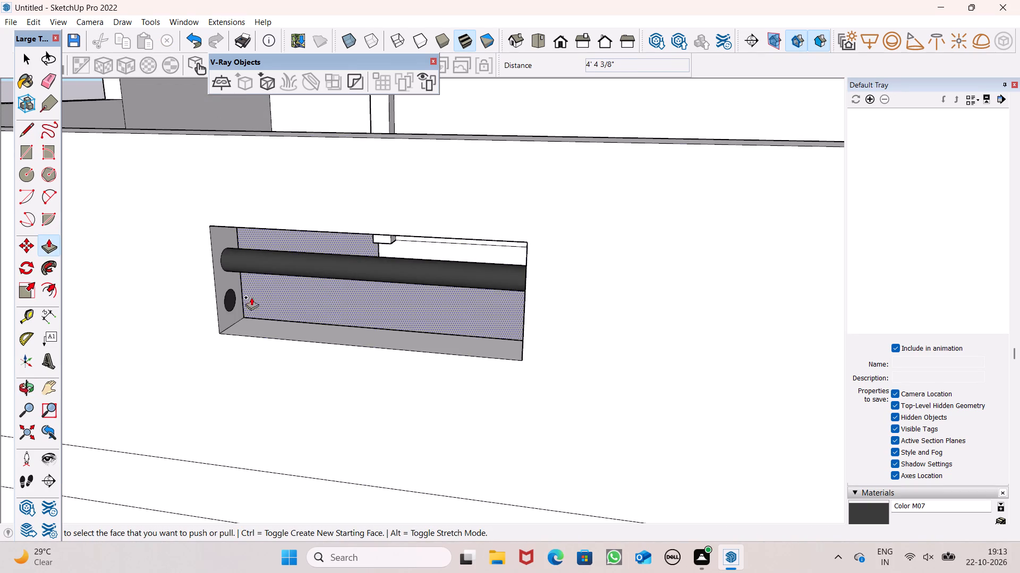
{"action": "left_click_drag", "start_coordinate": [233, 299], "coordinate": [438, 343]}
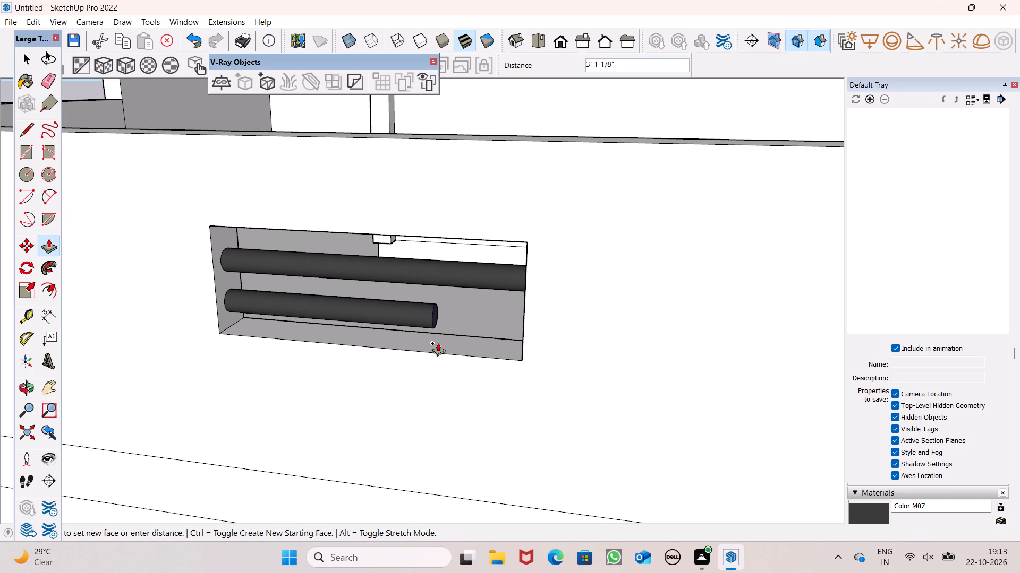
{"action": "left_click_drag", "start_coordinate": [438, 343], "coordinate": [531, 317]}
{"action": "scroll", "coordinate": [494, 285], "scroll_direction": "down", "scroll_amount": 5}
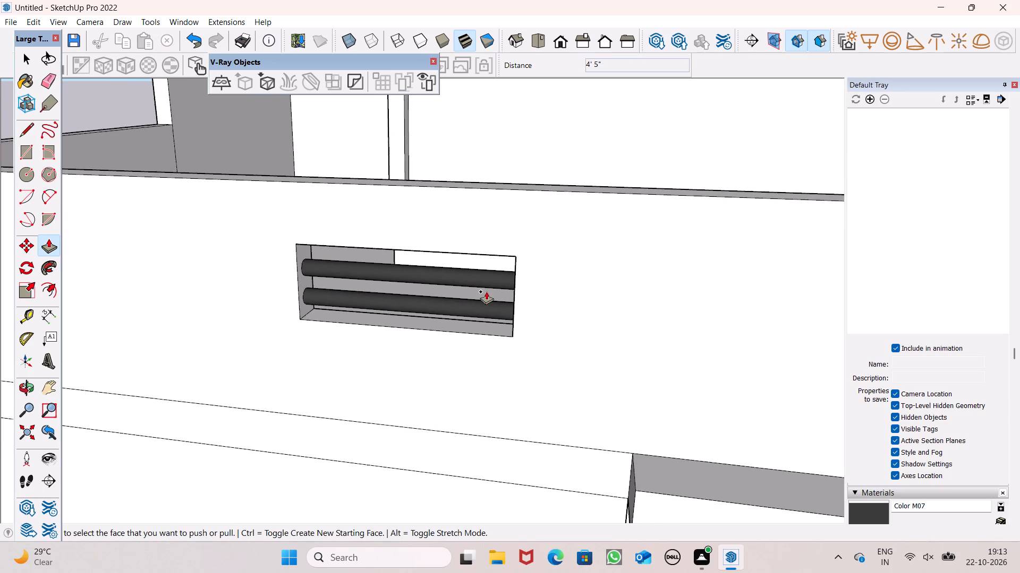
{"action": "middle_click_drag", "start_coordinate": [486, 293], "coordinate": [549, 276]}
{"action": "key", "text": "space"}
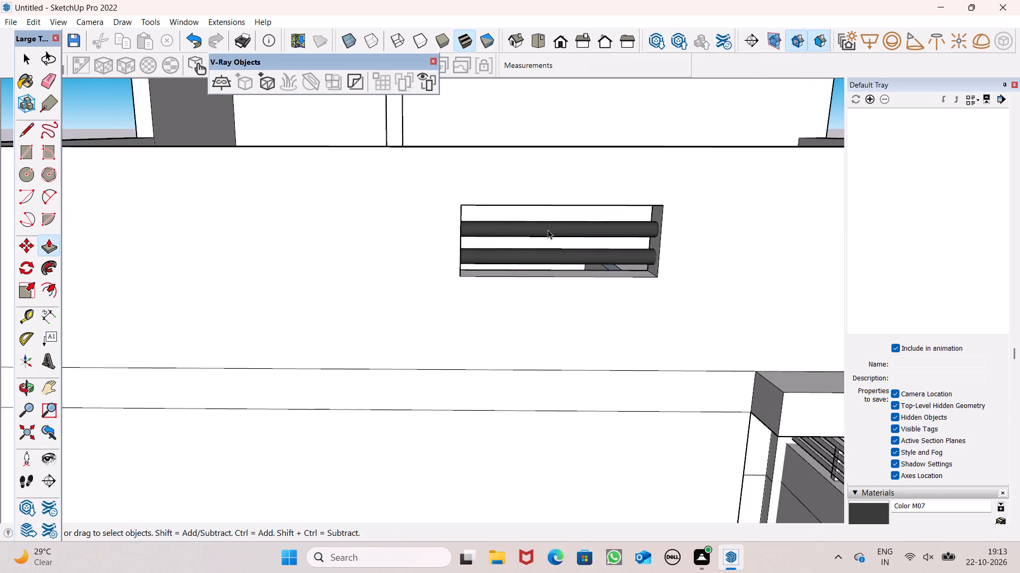
Draw a window rectangle about 5' 8" by 4' 7" on the upper-floor side wall, below the barred parapet opening.
{"action": "scroll", "coordinate": [549, 228], "scroll_direction": "down", "scroll_amount": 9}
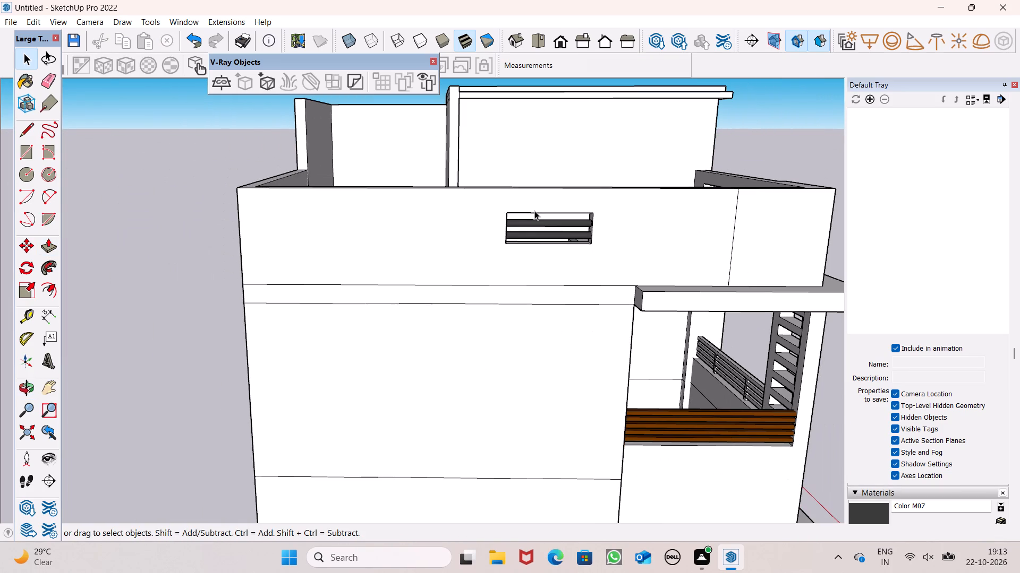
{"action": "scroll", "coordinate": [535, 211], "scroll_direction": "down", "scroll_amount": 8}
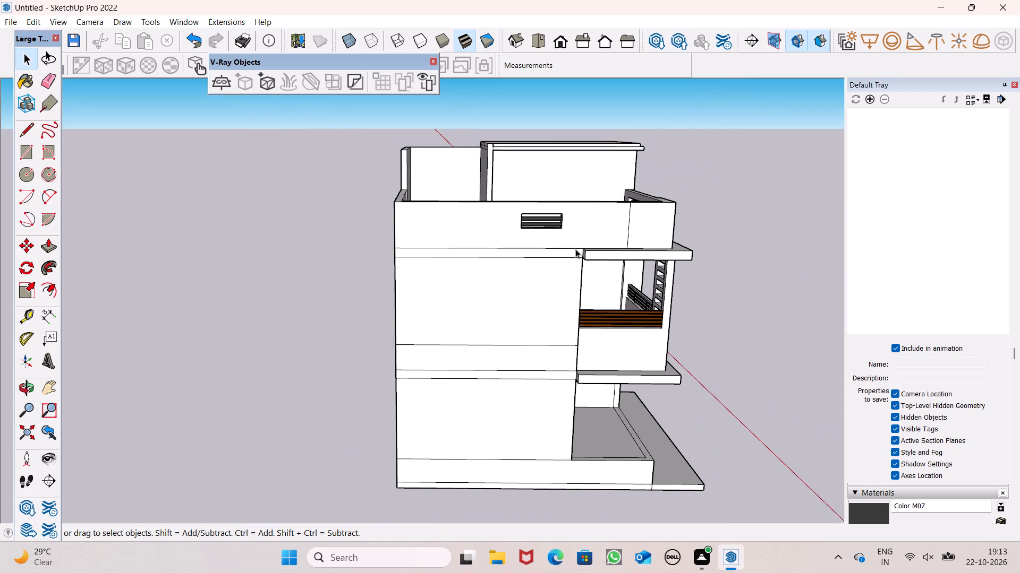
{"action": "middle_click_drag", "start_coordinate": [575, 249], "coordinate": [566, 243]}
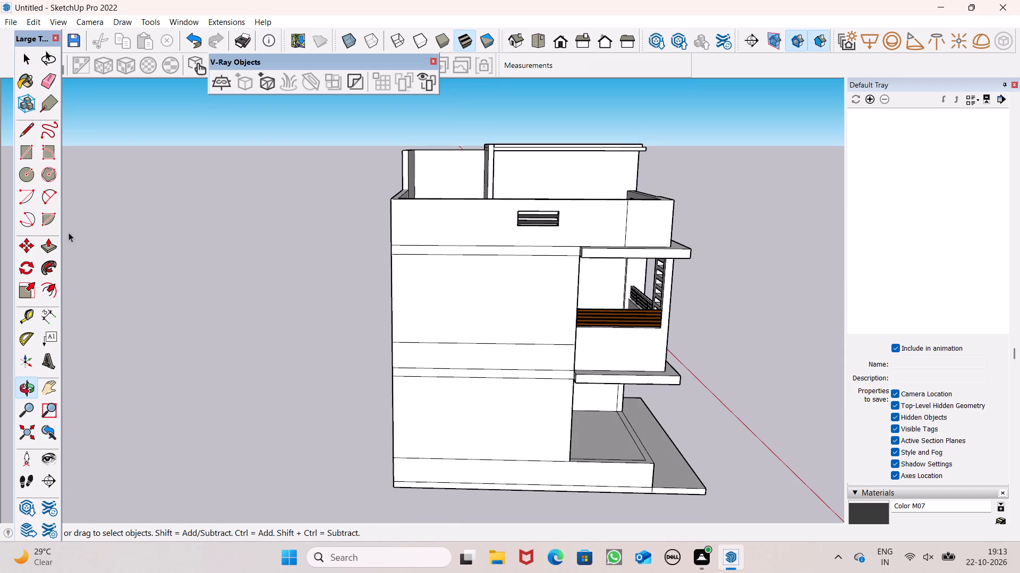
{"action": "left_click", "coordinate": [25, 155]}
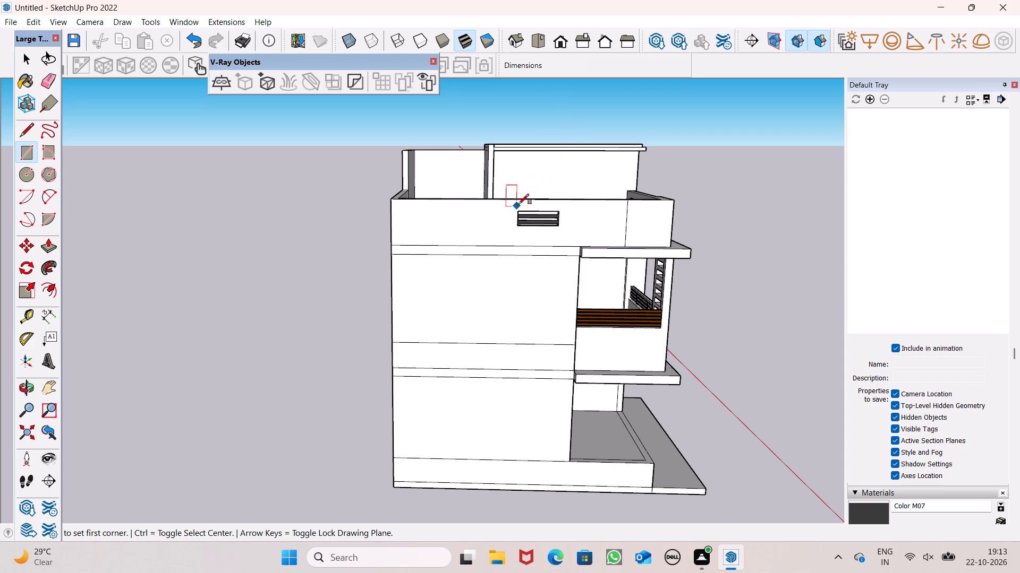
{"action": "scroll", "coordinate": [519, 204], "scroll_direction": "up", "scroll_amount": 1}
{"action": "middle_click_drag", "start_coordinate": [536, 261], "coordinate": [538, 244]}
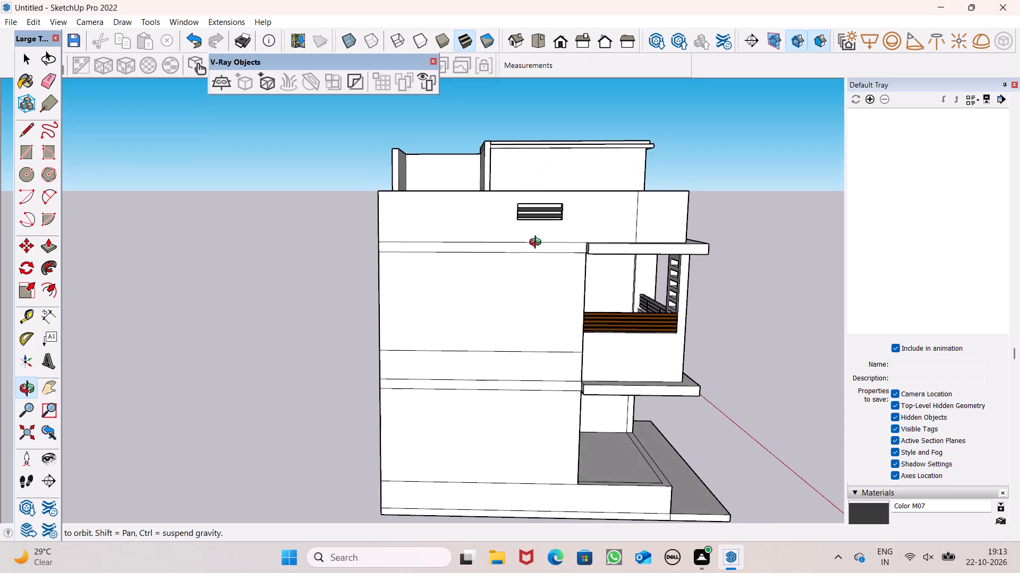
{"action": "middle_click_drag", "start_coordinate": [538, 244], "coordinate": [541, 231]}
{"action": "scroll", "coordinate": [530, 204], "scroll_direction": "down", "scroll_amount": 1}
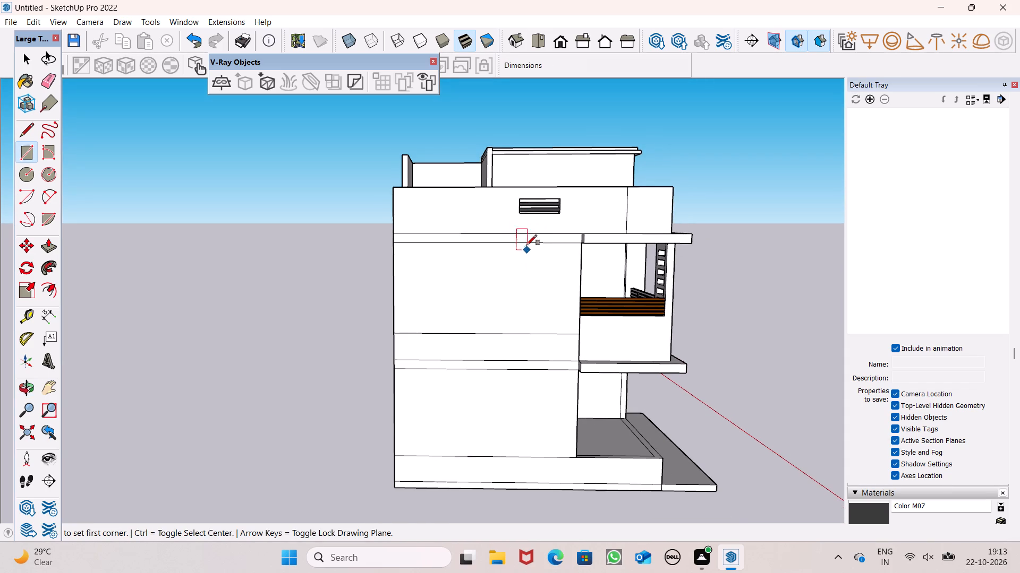
{"action": "scroll", "coordinate": [523, 231], "scroll_direction": "down", "scroll_amount": 1}
{"action": "scroll", "coordinate": [503, 321], "scroll_direction": "up", "scroll_amount": 1}
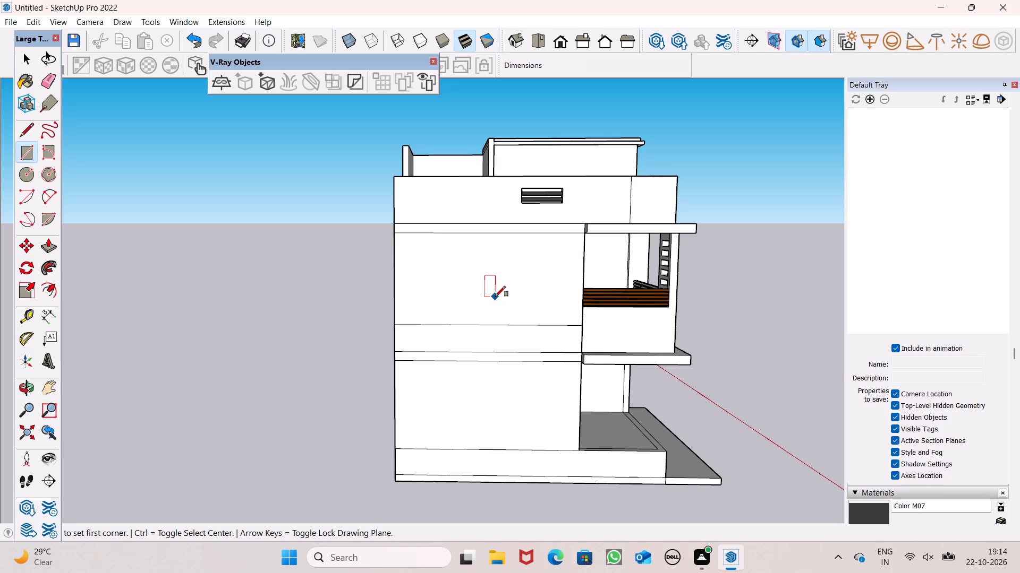
{"action": "scroll", "coordinate": [495, 297], "scroll_direction": "down", "scroll_amount": 1}
{"action": "scroll", "coordinate": [505, 298], "scroll_direction": "up", "scroll_amount": 1}
{"action": "middle_click_drag", "start_coordinate": [492, 306], "coordinate": [497, 297]}
{"action": "middle_click", "coordinate": [498, 297]}
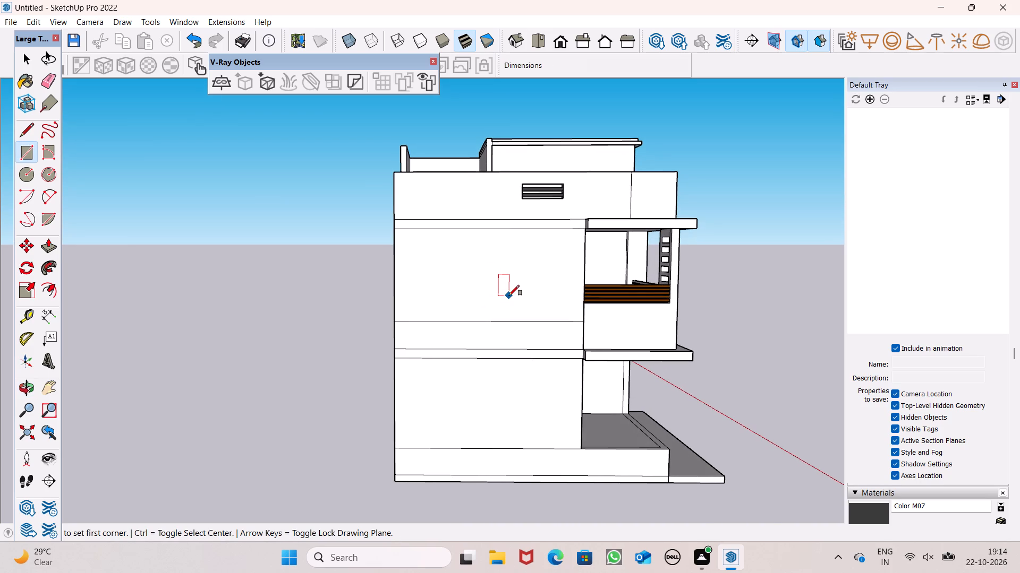
{"action": "scroll", "coordinate": [509, 296], "scroll_direction": "up", "scroll_amount": 2}
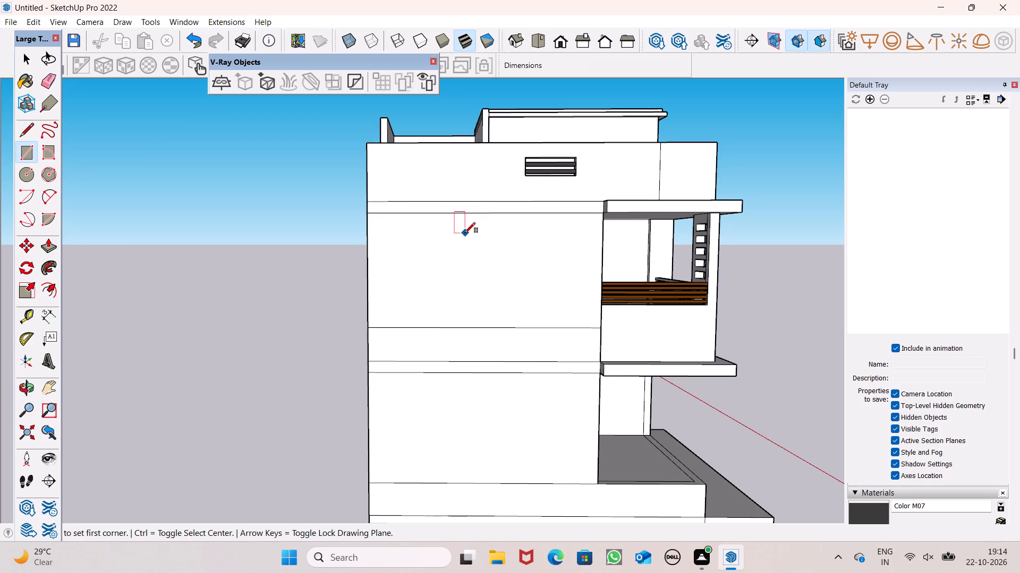
{"action": "left_click", "coordinate": [465, 233]}
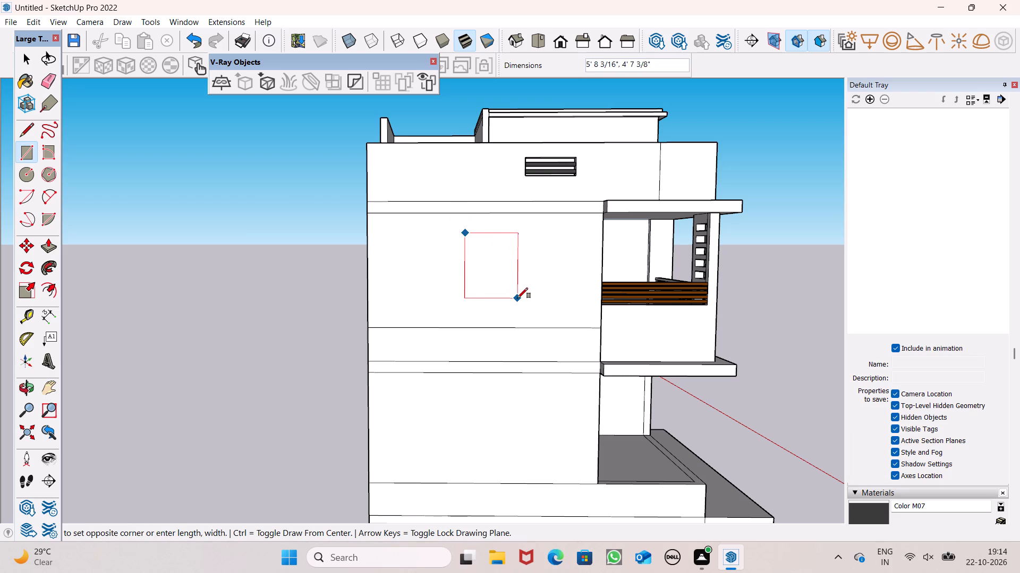
{"action": "left_click", "coordinate": [517, 298]}
Copy the window rectangle about 14' straight down onto the ground-floor side wall.
{"action": "key", "text": "space"}
{"action": "double_click", "coordinate": [502, 282]}
{"action": "key", "text": "m"}
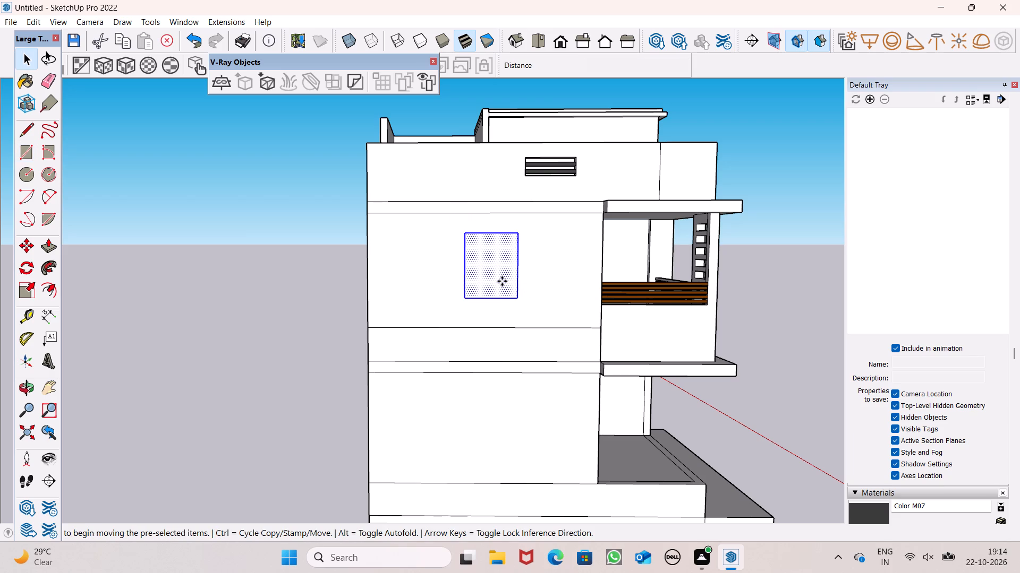
{"action": "key", "text": "Return"}
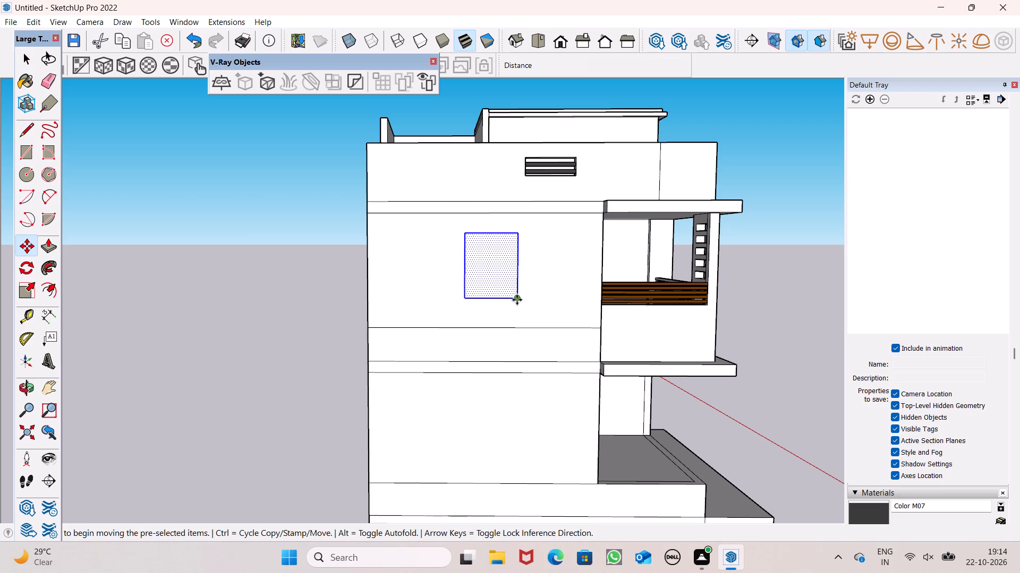
{"action": "left_click_drag", "start_coordinate": [518, 298], "coordinate": [512, 458]}
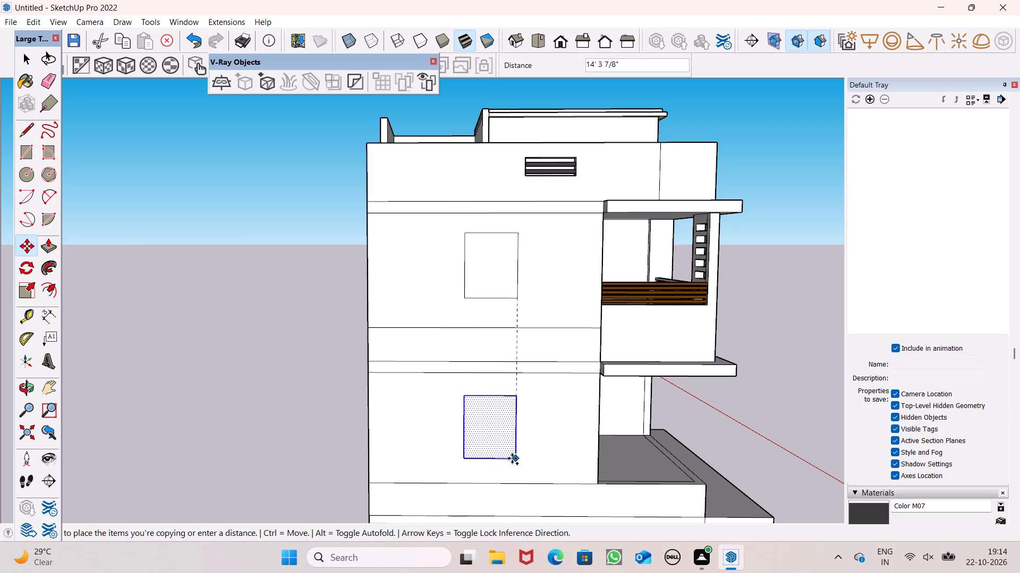
{"action": "left_click_drag", "start_coordinate": [512, 458], "coordinate": [516, 456]}
{"action": "key", "text": "space"}
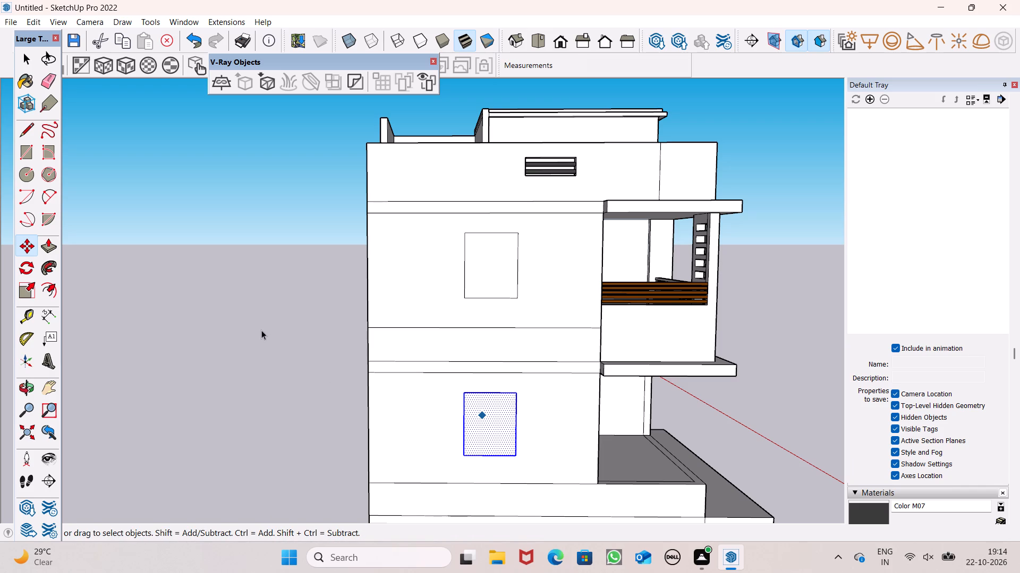
{"action": "left_click", "coordinate": [261, 329]}
Draw a thin strip about 5' 9" by 3 1/4" just above the upper window rectangle, overhanging both its sides.
{"action": "scroll", "coordinate": [540, 264], "scroll_direction": "up", "scroll_amount": 2}
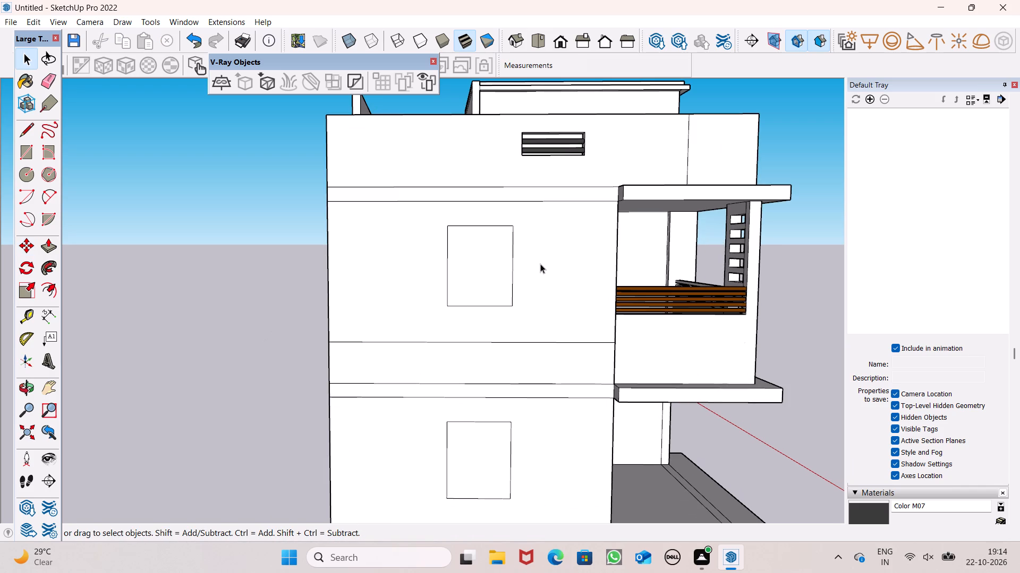
{"action": "left_click", "coordinate": [21, 159]}
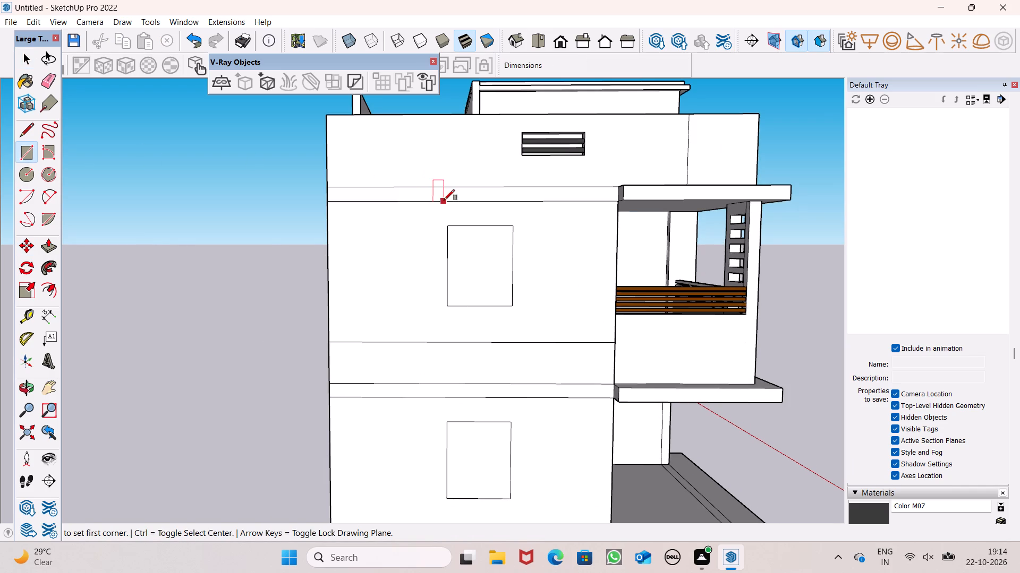
{"action": "scroll", "coordinate": [444, 200], "scroll_direction": "up", "scroll_amount": 11}
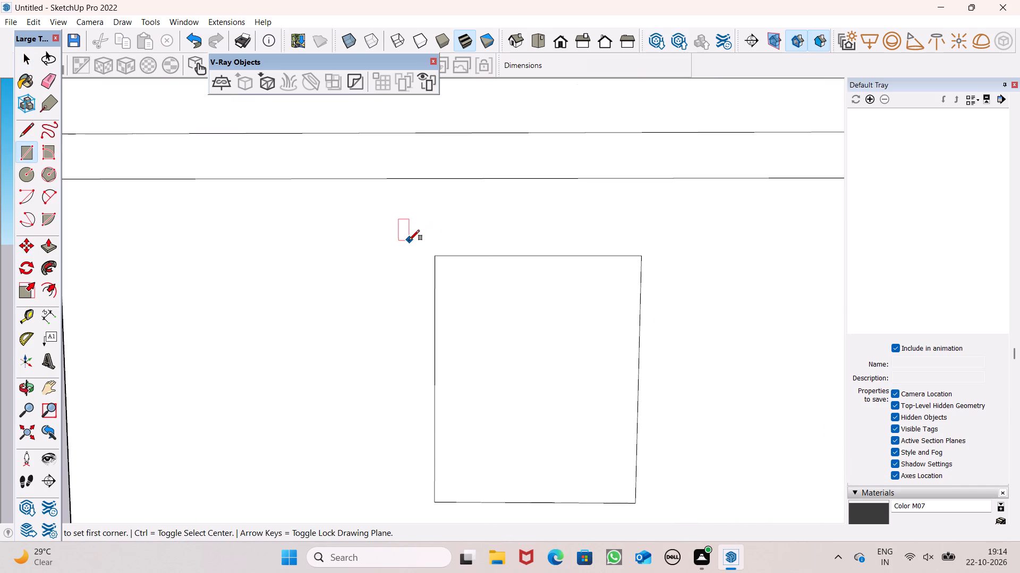
{"action": "left_click_drag", "start_coordinate": [409, 240], "coordinate": [415, 245]}
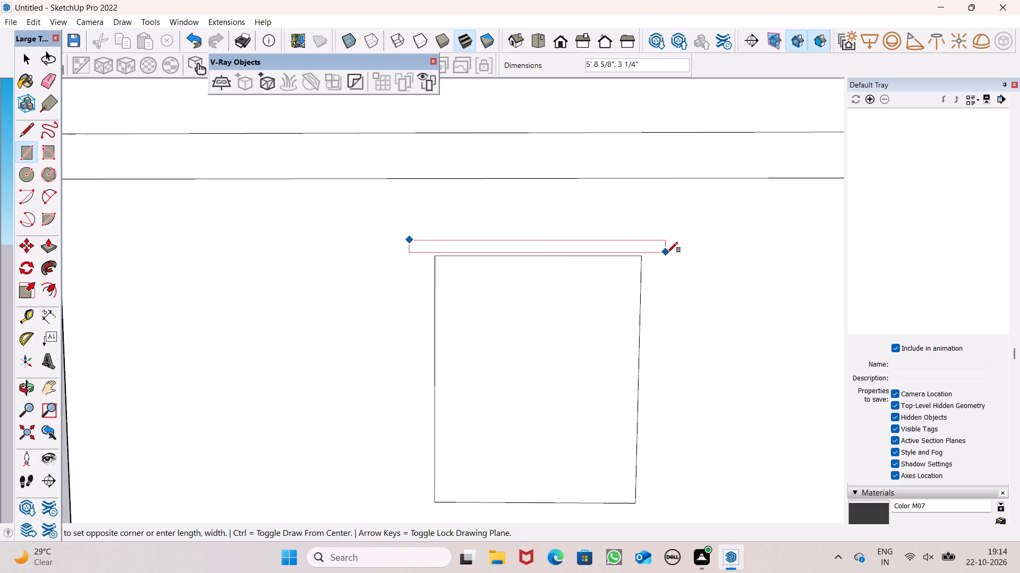
{"action": "left_click", "coordinate": [669, 253]}
{"action": "scroll", "coordinate": [496, 215], "scroll_direction": "down", "scroll_amount": 6}
Copy the thin strip about 14' down to the top edge of the ground-floor window rectangle.
{"action": "key", "text": "space"}
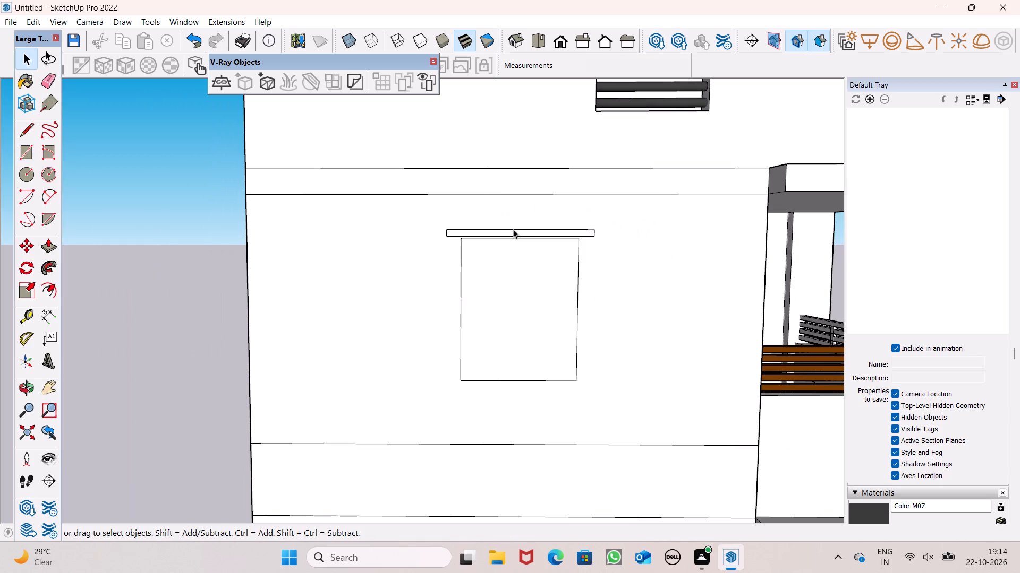
{"action": "double_click", "coordinate": [513, 231]}
{"action": "scroll", "coordinate": [463, 193], "scroll_direction": "down", "scroll_amount": 8}
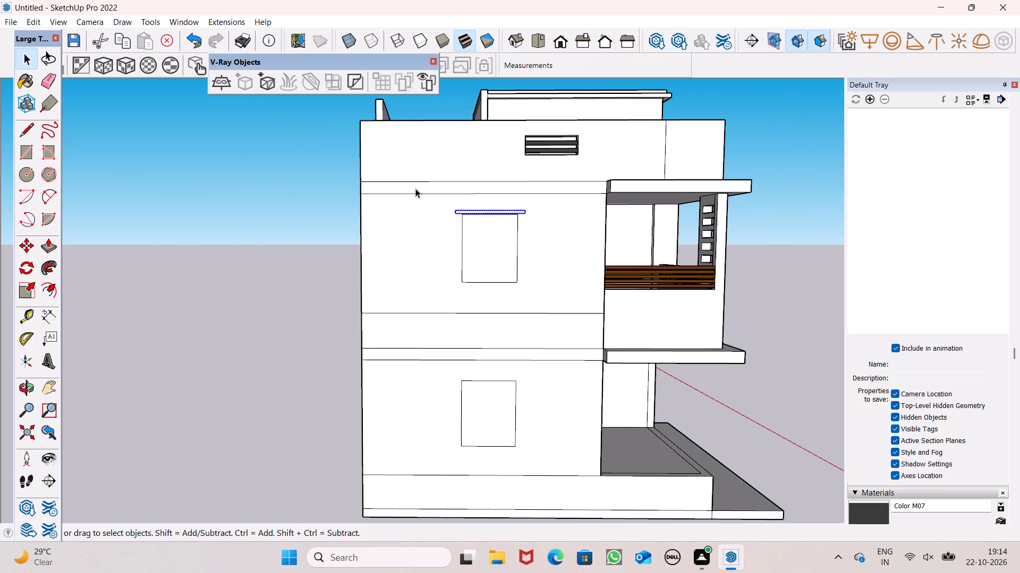
{"action": "key", "text": "m"}
{"action": "key", "text": "Return"}
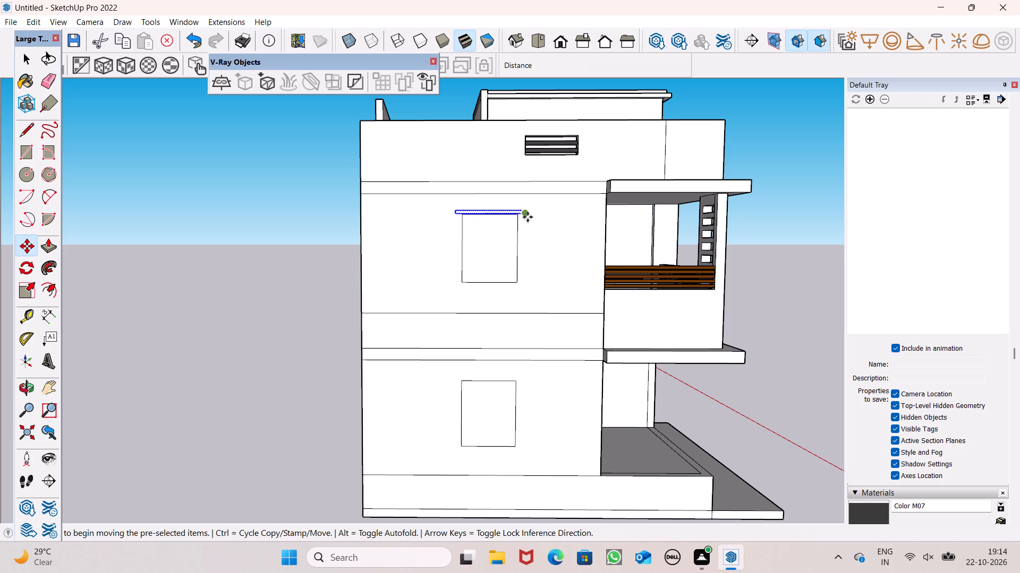
{"action": "left_click_drag", "start_coordinate": [527, 216], "coordinate": [523, 370]}
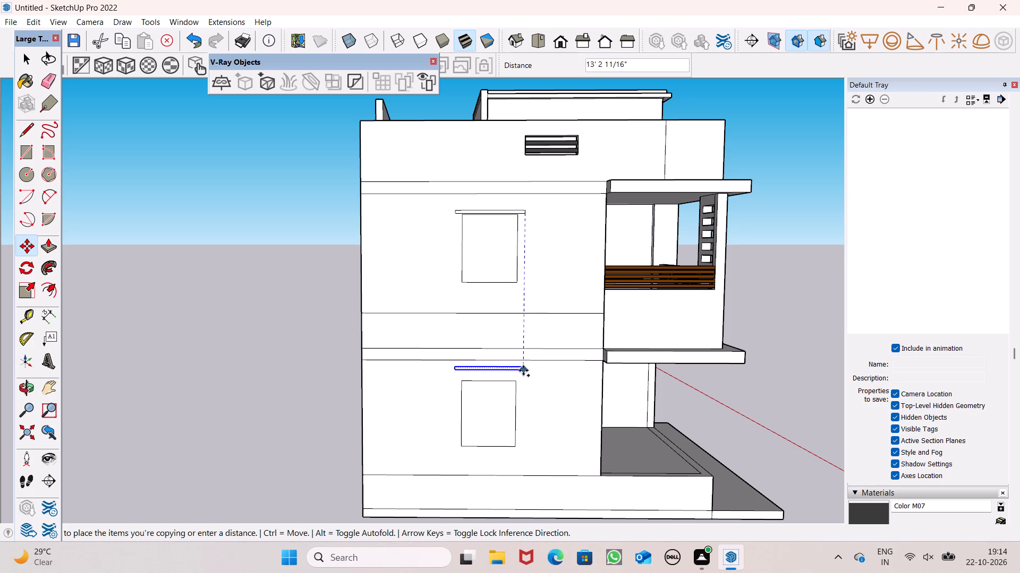
{"action": "left_click_drag", "start_coordinate": [523, 370], "coordinate": [515, 377]}
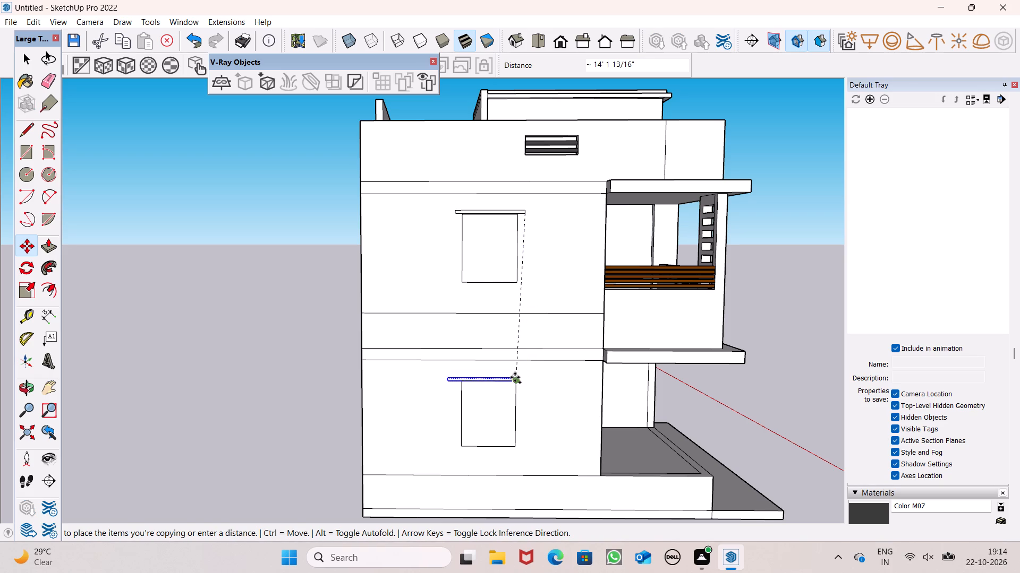
{"action": "left_click_drag", "start_coordinate": [515, 377], "coordinate": [518, 376]}
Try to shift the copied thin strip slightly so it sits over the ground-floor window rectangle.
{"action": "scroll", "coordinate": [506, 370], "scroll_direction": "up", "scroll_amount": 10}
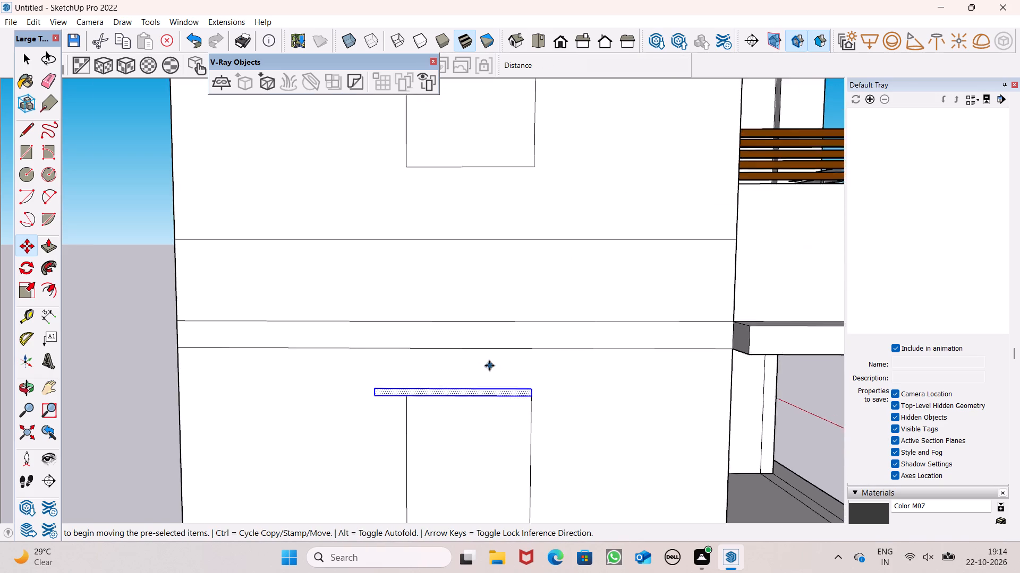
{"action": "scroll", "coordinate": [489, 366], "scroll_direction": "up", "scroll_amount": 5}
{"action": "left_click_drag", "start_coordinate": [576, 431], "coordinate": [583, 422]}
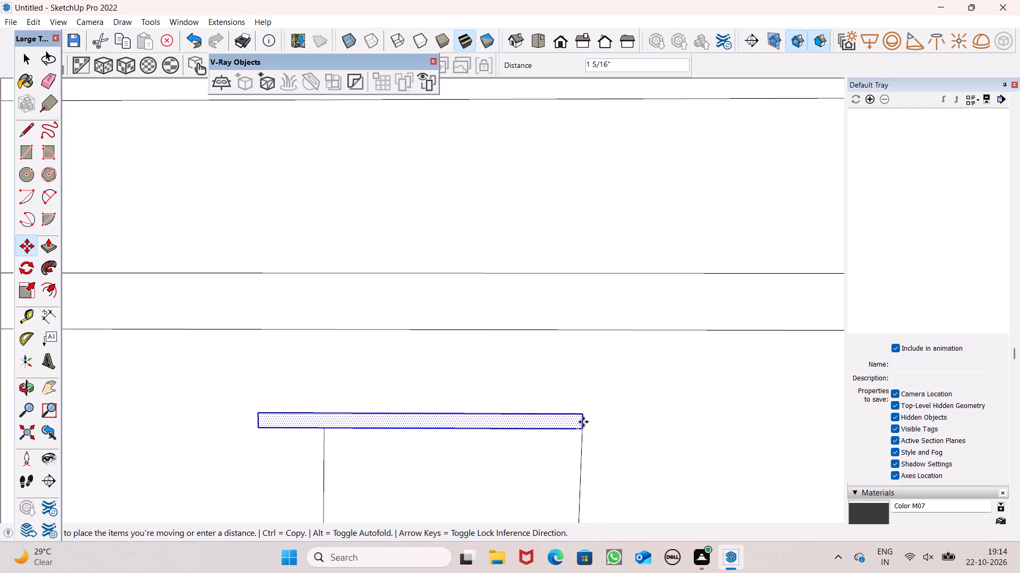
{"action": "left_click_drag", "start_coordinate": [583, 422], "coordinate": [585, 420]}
Undo the strip's shift and its copy above the ground-floor window, and clear the selection.
{"action": "key", "text": "ctrl+z"}
{"action": "key", "text": "ctrl+z"}
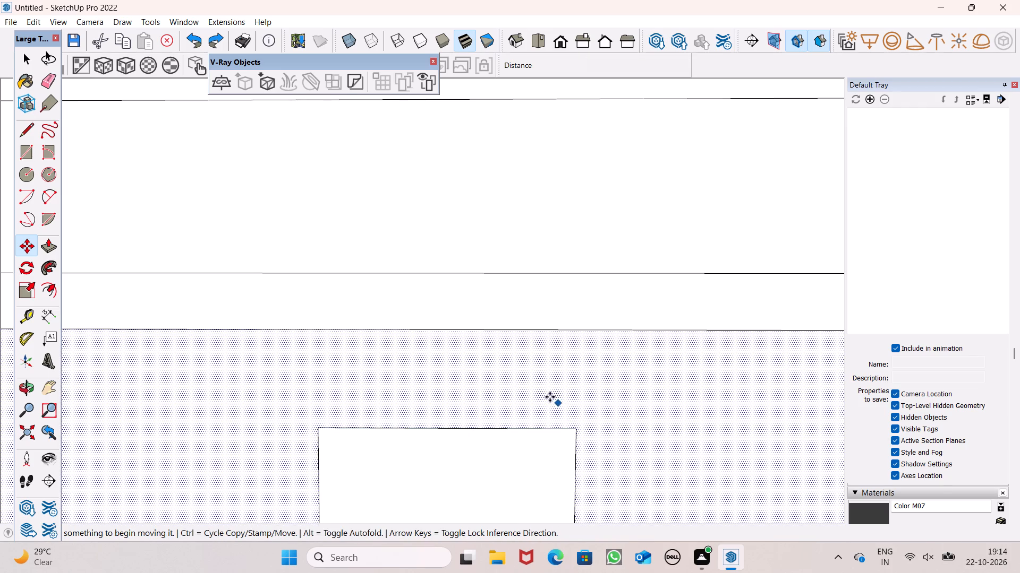
{"action": "key", "text": "space"}
{"action": "scroll", "coordinate": [406, 415], "scroll_direction": "down", "scroll_amount": 7}
{"action": "key", "text": "space"}
{"action": "scroll", "coordinate": [402, 392], "scroll_direction": "down", "scroll_amount": 6}
{"action": "left_click", "coordinate": [178, 307]}
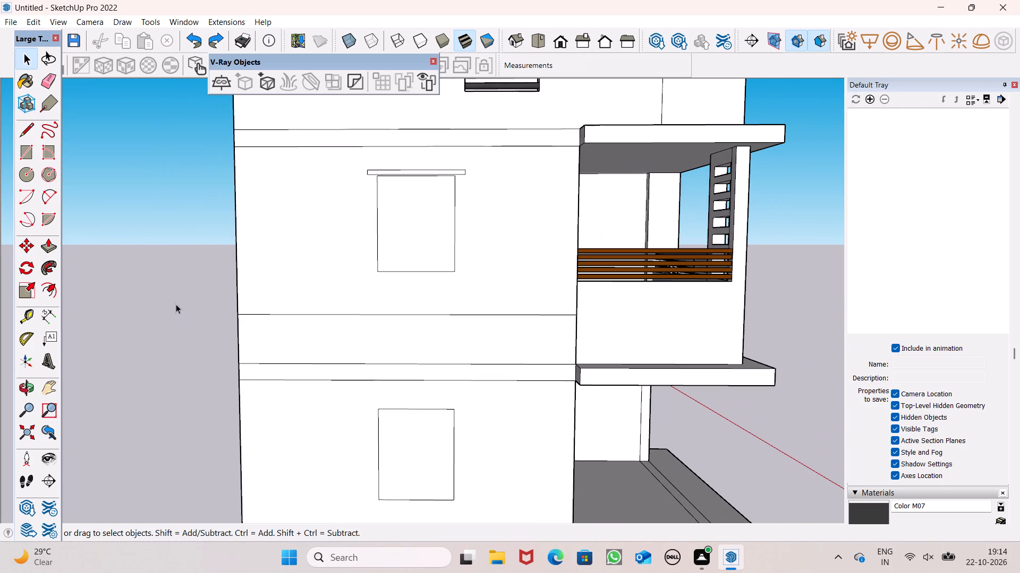
Draw a thin strip about 5' 2 1/4" by 1 3/4" just above the ground-floor window rectangle, overhanging both its sides.
{"action": "left_click", "coordinate": [30, 153]}
{"action": "scroll", "coordinate": [371, 410], "scroll_direction": "up", "scroll_amount": 6}
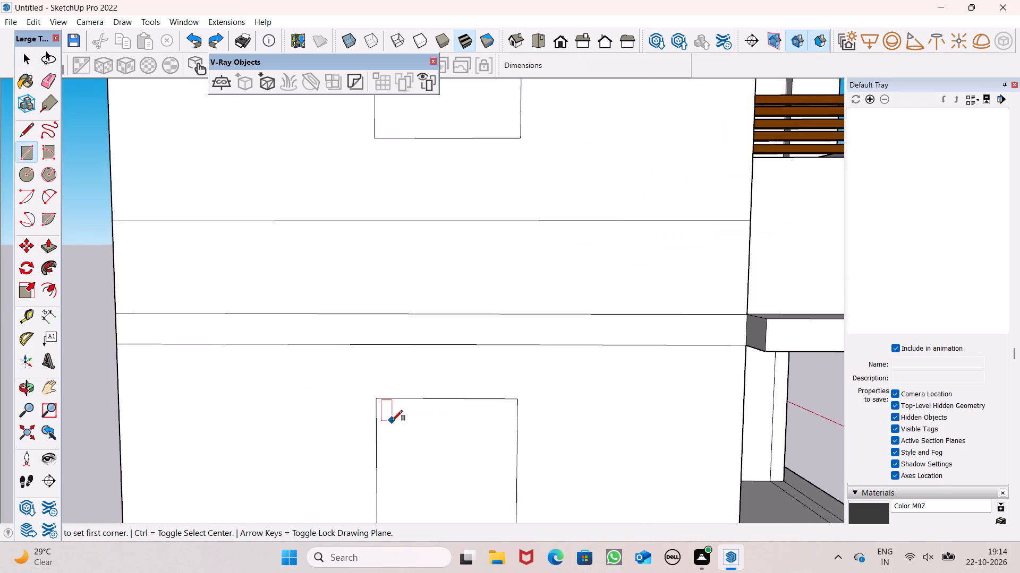
{"action": "scroll", "coordinate": [380, 402], "scroll_direction": "up", "scroll_amount": 5}
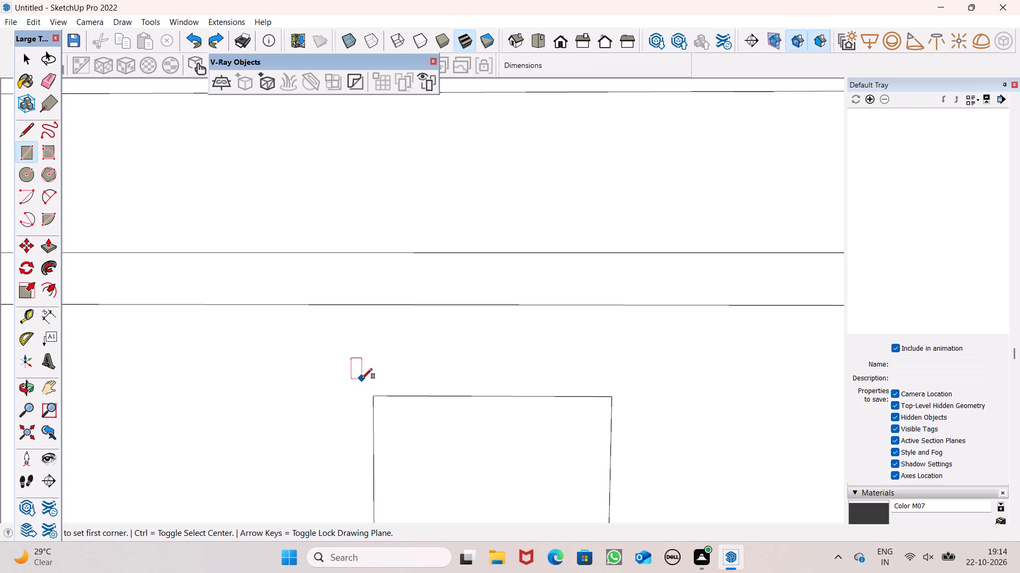
{"action": "left_click", "coordinate": [362, 379]}
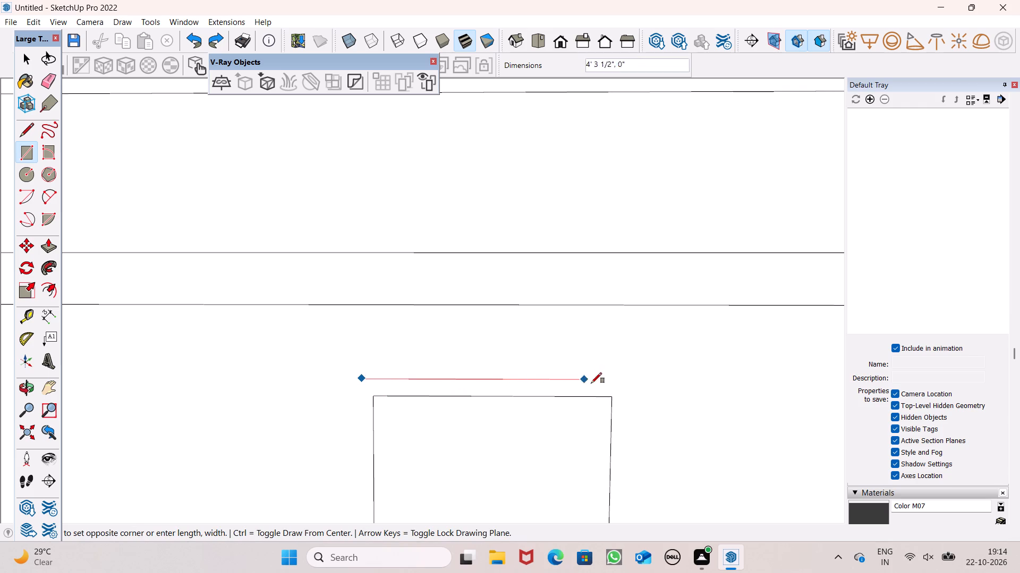
{"action": "scroll", "coordinate": [613, 390], "scroll_direction": "up", "scroll_amount": 4}
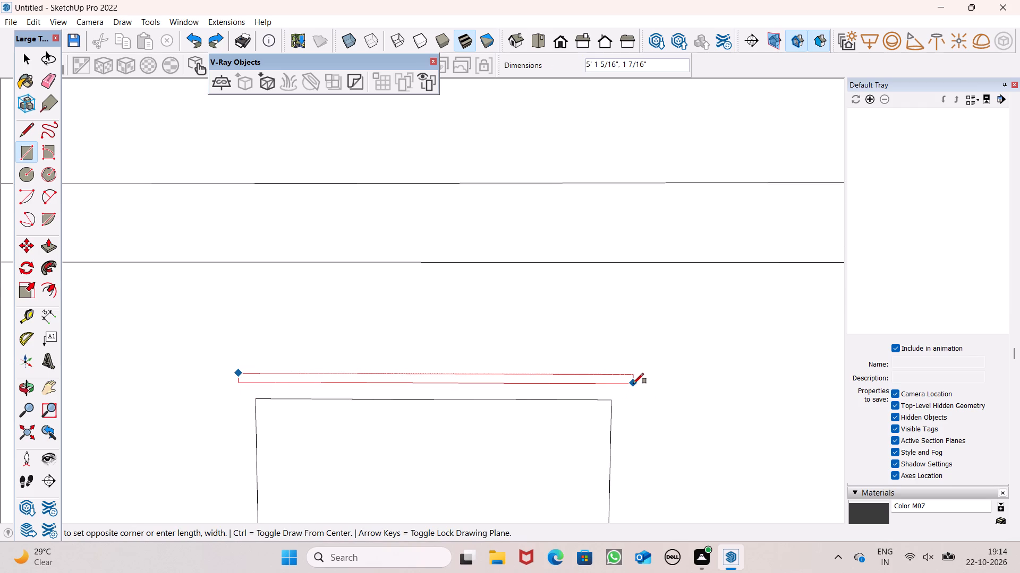
{"action": "scroll", "coordinate": [636, 388], "scroll_direction": "up", "scroll_amount": 6}
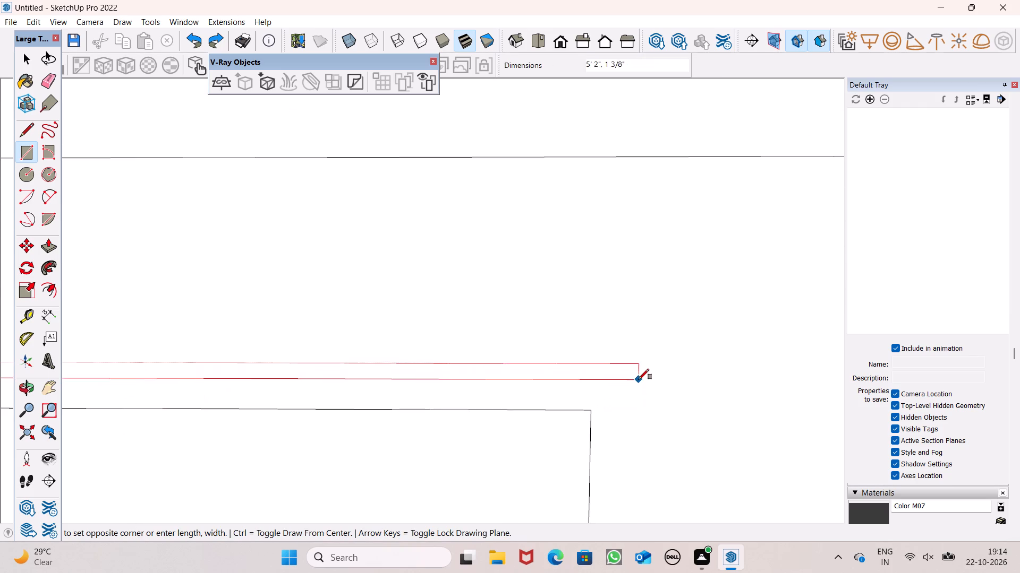
{"action": "left_click", "coordinate": [641, 384]}
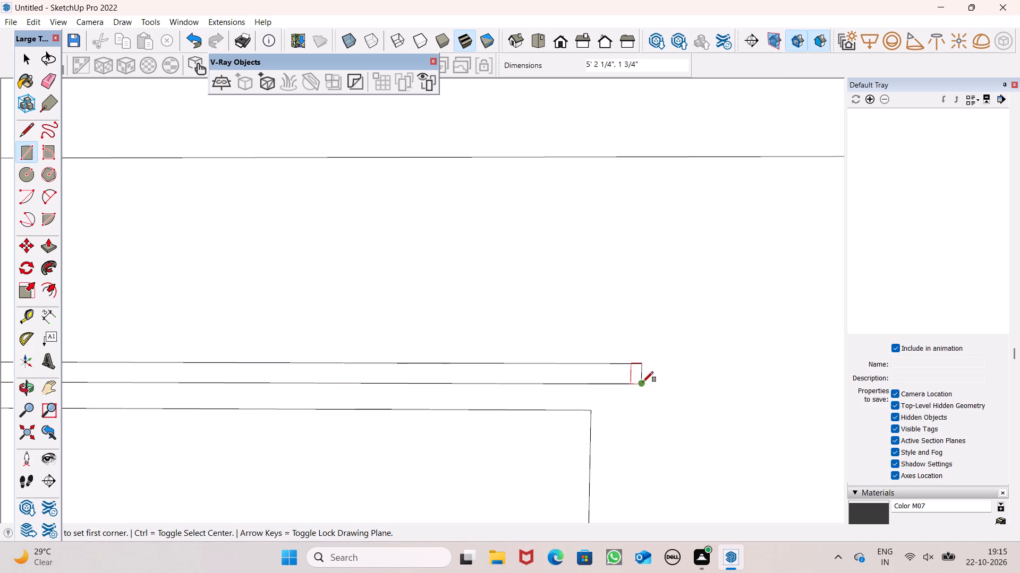
{"action": "key", "text": "space"}
Push the upper-floor side window rectangle 9" through the wall to cut the opening.
{"action": "scroll", "coordinate": [645, 335], "scroll_direction": "down", "scroll_amount": 16}
{"action": "scroll", "coordinate": [590, 311], "scroll_direction": "down", "scroll_amount": 5}
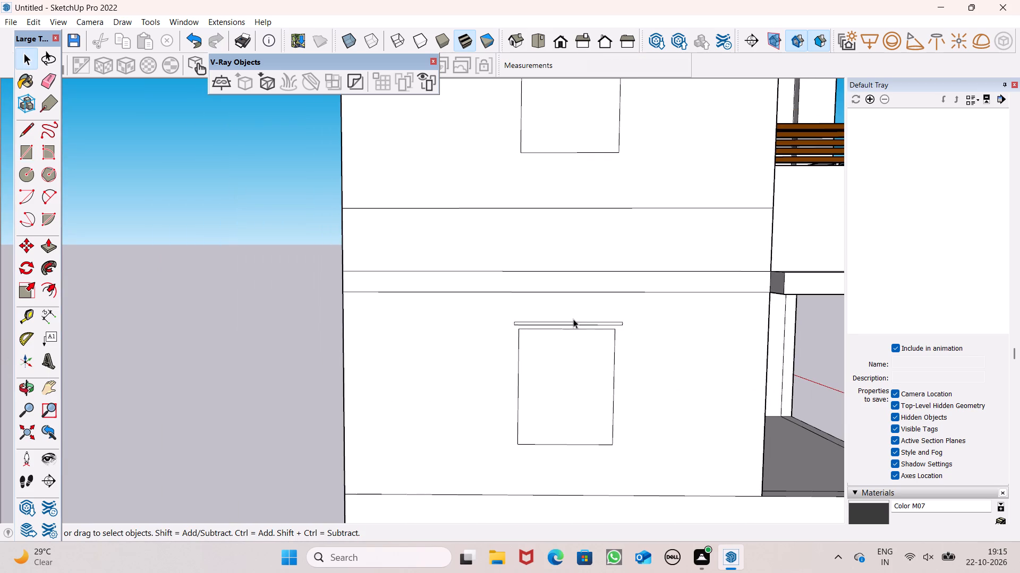
{"action": "scroll", "coordinate": [572, 319], "scroll_direction": "down", "scroll_amount": 4}
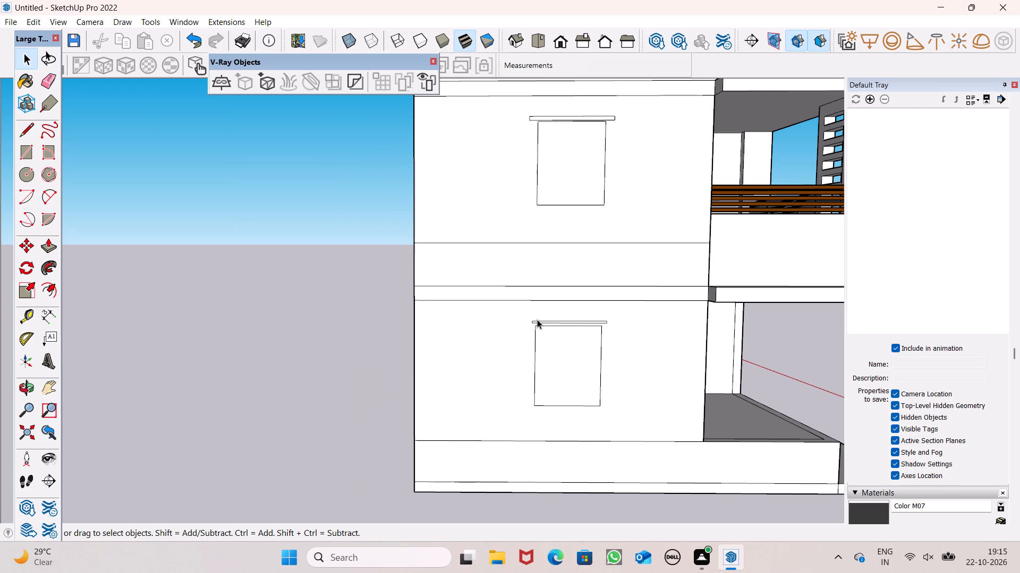
{"action": "middle_click_drag", "start_coordinate": [529, 333], "coordinate": [512, 364]}
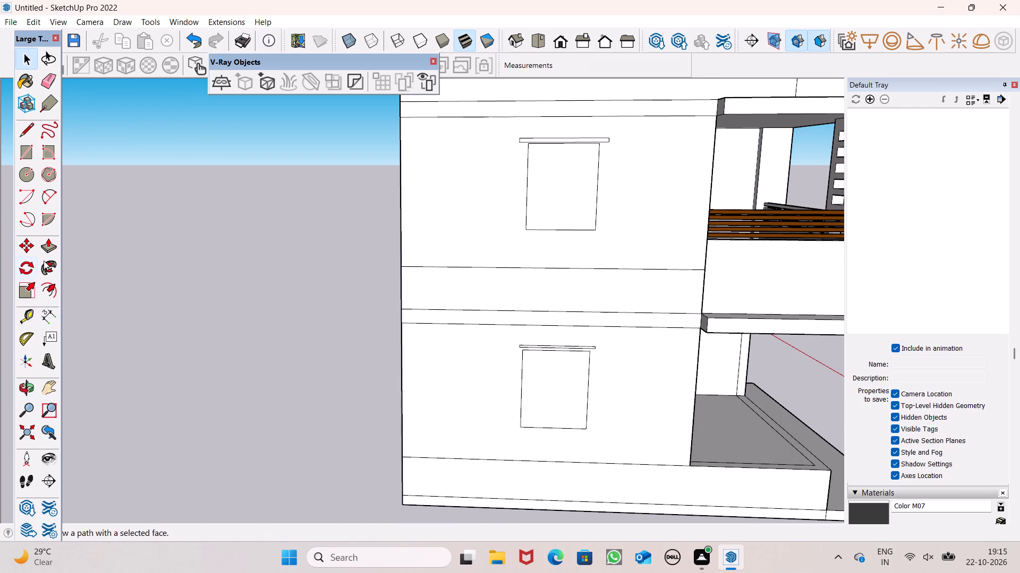
{"action": "left_click", "coordinate": [47, 255]}
{"action": "scroll", "coordinate": [598, 195], "scroll_direction": "up", "scroll_amount": 5}
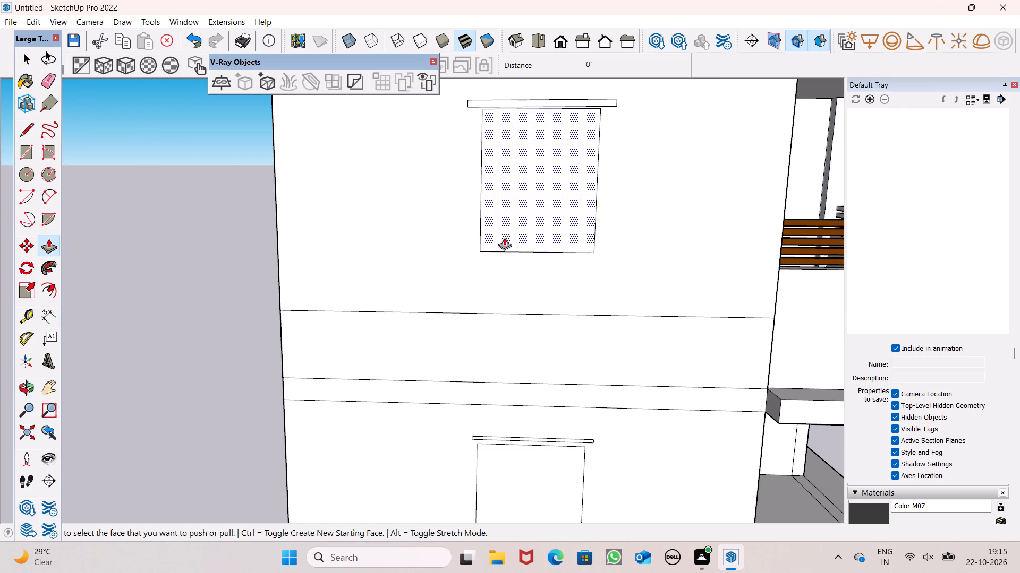
{"action": "left_click_drag", "start_coordinate": [493, 241], "coordinate": [547, 212]}
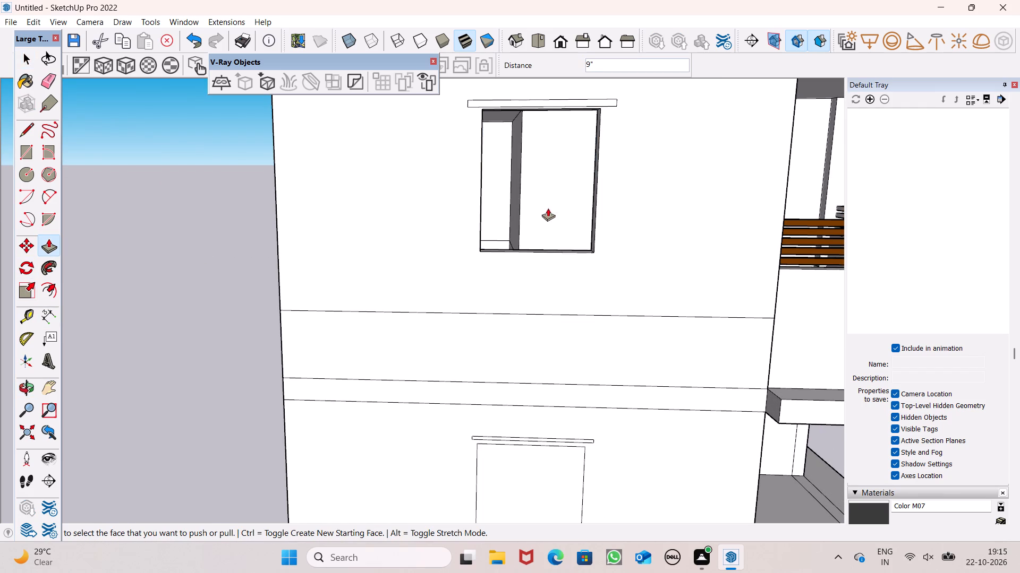
Push the ground-floor side window rectangle 9" through the wall to cut the opening.
{"action": "scroll", "coordinate": [539, 210], "scroll_direction": "down", "scroll_amount": 7}
{"action": "scroll", "coordinate": [546, 372], "scroll_direction": "up", "scroll_amount": 4}
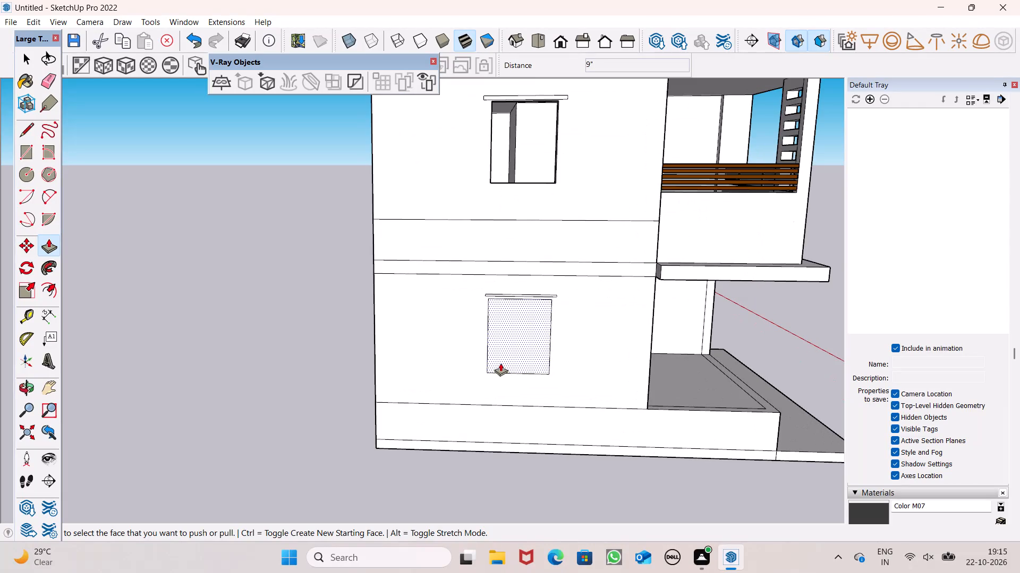
{"action": "left_click_drag", "start_coordinate": [501, 360], "coordinate": [533, 332]}
Pull the strip above the ground-floor window outward into a projecting sunshade, adding about 9 9/16" in a second pull.
{"action": "middle_click_drag", "start_coordinate": [525, 328], "coordinate": [532, 377]}
{"action": "scroll", "coordinate": [532, 377], "scroll_direction": "up", "scroll_amount": 3}
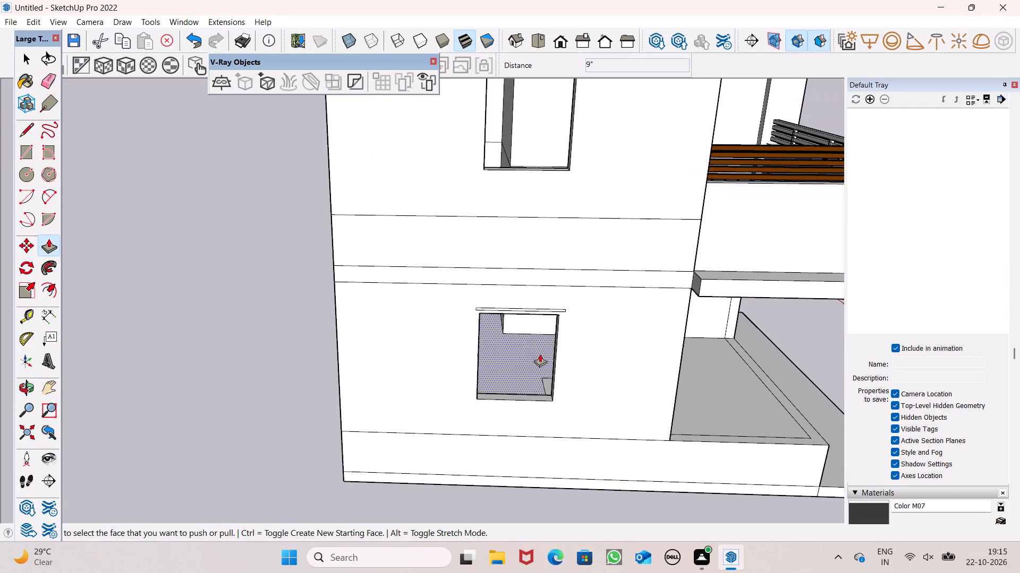
{"action": "scroll", "coordinate": [540, 354], "scroll_direction": "up", "scroll_amount": 4}
{"action": "middle_click_drag", "start_coordinate": [499, 327], "coordinate": [590, 379]}
{"action": "scroll", "coordinate": [588, 379], "scroll_direction": "up", "scroll_amount": 4}
{"action": "scroll", "coordinate": [495, 352], "scroll_direction": "down", "scroll_amount": 6}
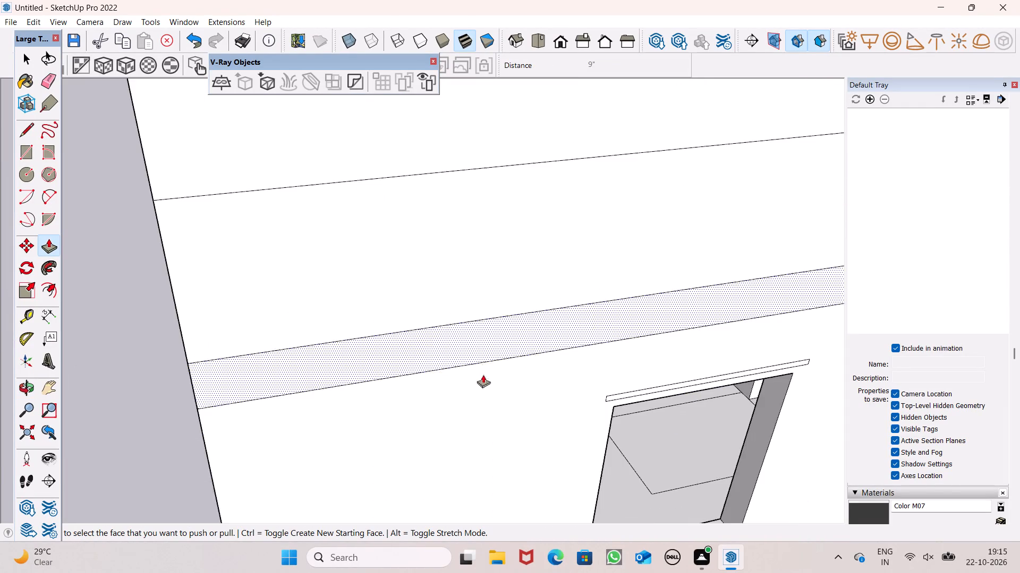
{"action": "scroll", "coordinate": [640, 426], "scroll_direction": "up", "scroll_amount": 4}
{"action": "left_click_drag", "start_coordinate": [558, 362], "coordinate": [566, 388]}
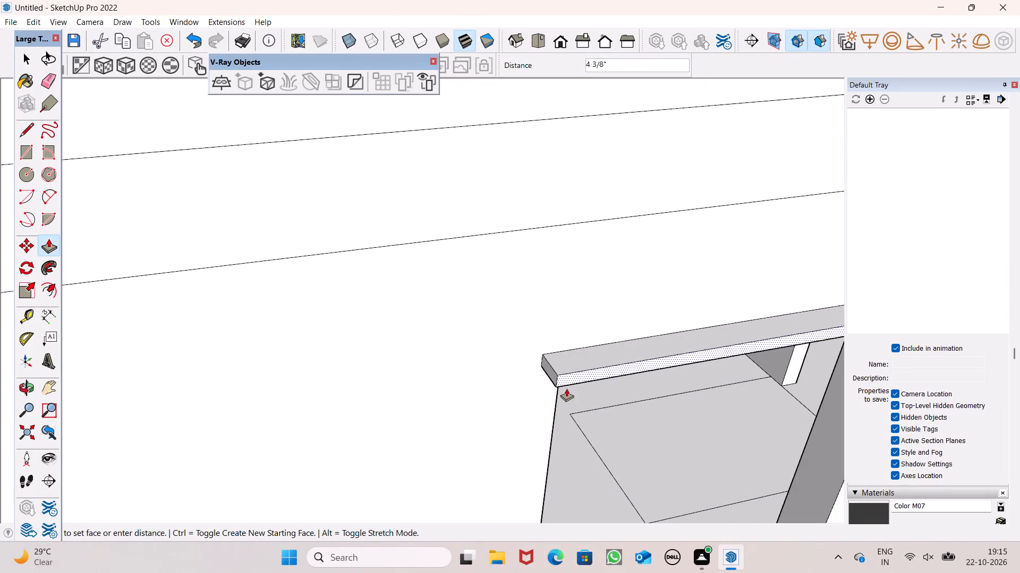
{"action": "left_click_drag", "start_coordinate": [566, 388], "coordinate": [570, 397]}
{"action": "scroll", "coordinate": [511, 346], "scroll_direction": "down", "scroll_amount": 6}
{"action": "middle_click_drag", "start_coordinate": [508, 368], "coordinate": [528, 391]}
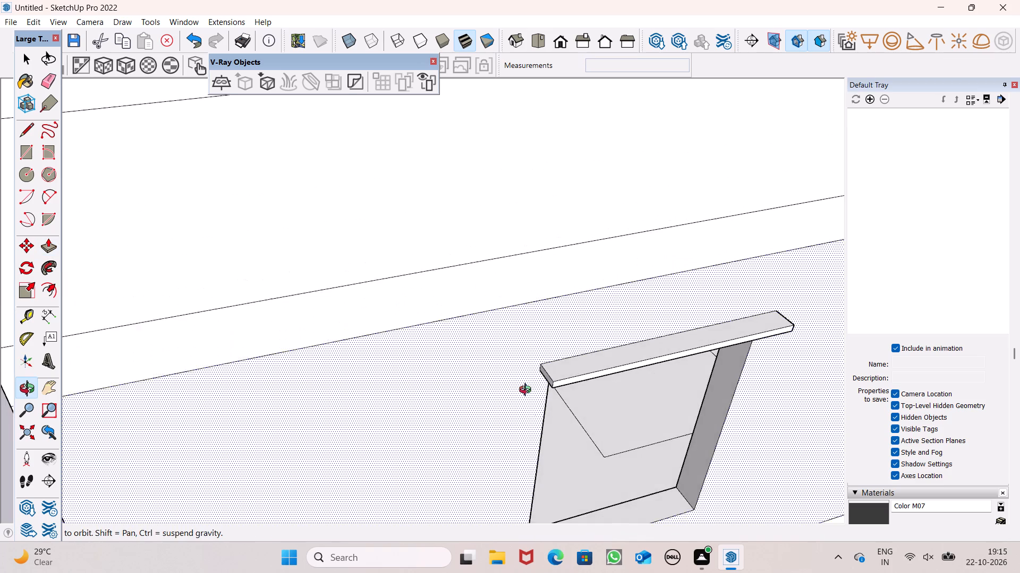
{"action": "middle_click_drag", "start_coordinate": [528, 391], "coordinate": [532, 394]}
{"action": "left_click_drag", "start_coordinate": [575, 382], "coordinate": [589, 402]}
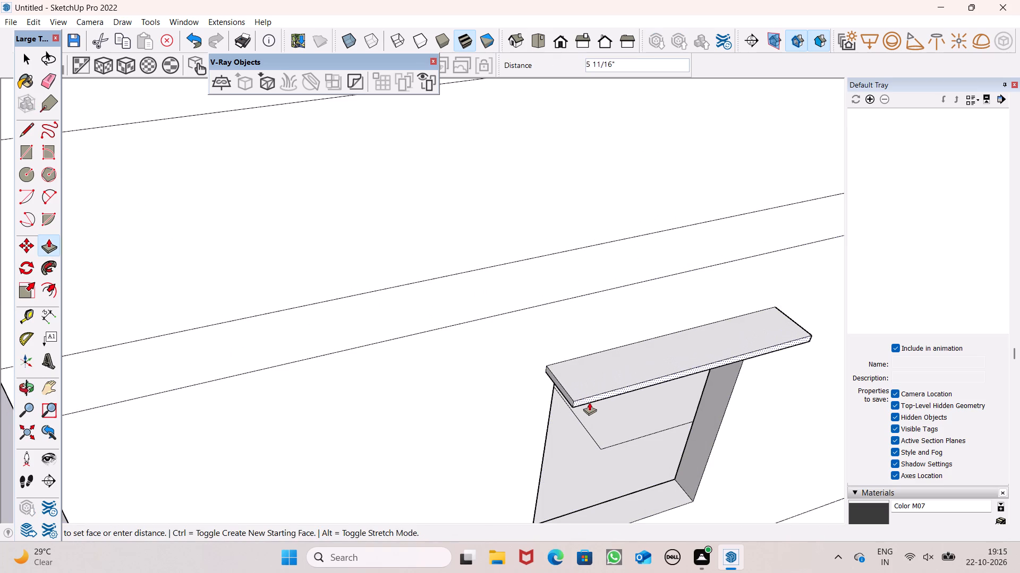
{"action": "left_click_drag", "start_coordinate": [589, 402], "coordinate": [593, 417]}
Thicken the ground-floor sunshade by pulling its underside down about 1 1/8".
{"action": "scroll", "coordinate": [547, 381], "scroll_direction": "down", "scroll_amount": 5}
{"action": "middle_click_drag", "start_coordinate": [558, 402], "coordinate": [563, 288]}
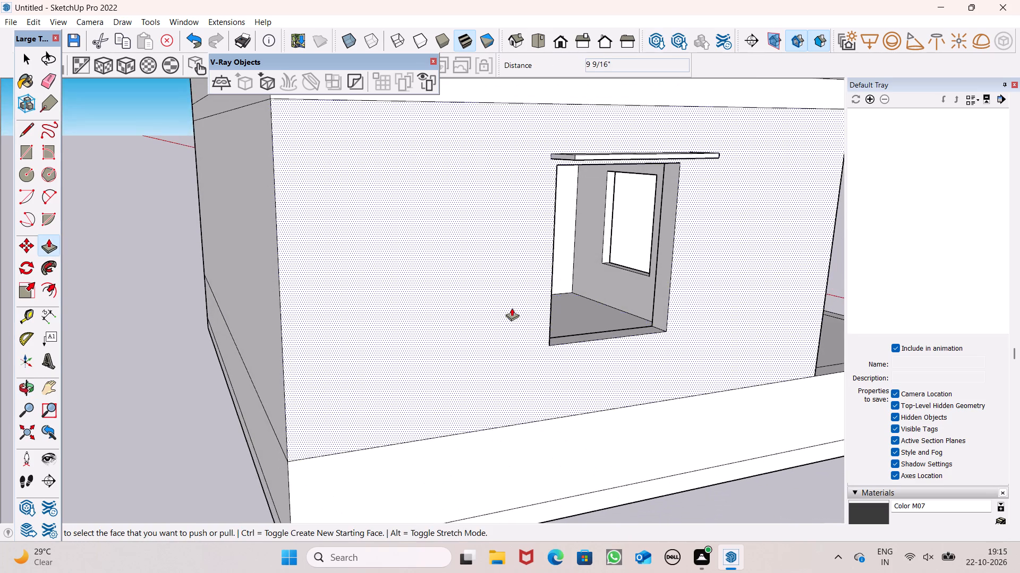
{"action": "scroll", "coordinate": [507, 319], "scroll_direction": "down", "scroll_amount": 5}
{"action": "middle_click_drag", "start_coordinate": [570, 316], "coordinate": [602, 221]}
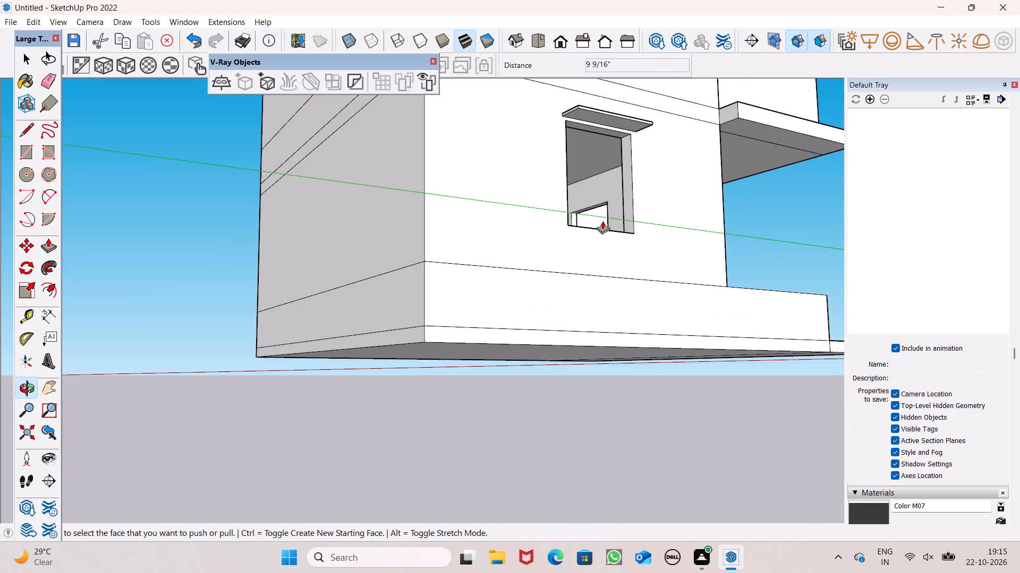
{"action": "scroll", "coordinate": [567, 257], "scroll_direction": "down", "scroll_amount": 6}
{"action": "scroll", "coordinate": [605, 190], "scroll_direction": "up", "scroll_amount": 6}
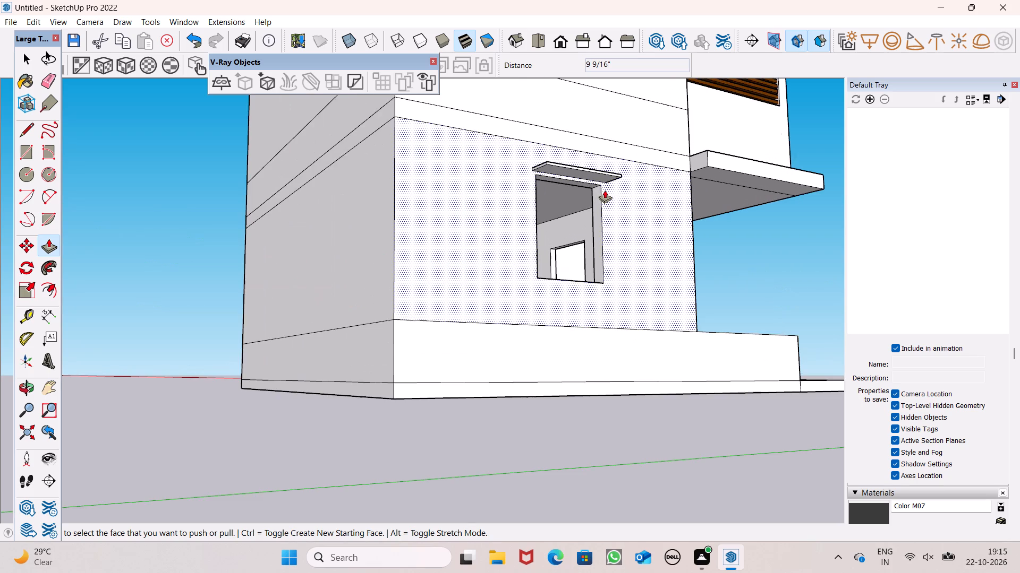
{"action": "scroll", "coordinate": [605, 190], "scroll_direction": "up", "scroll_amount": 6}
{"action": "left_click_drag", "start_coordinate": [560, 159], "coordinate": [557, 161]}
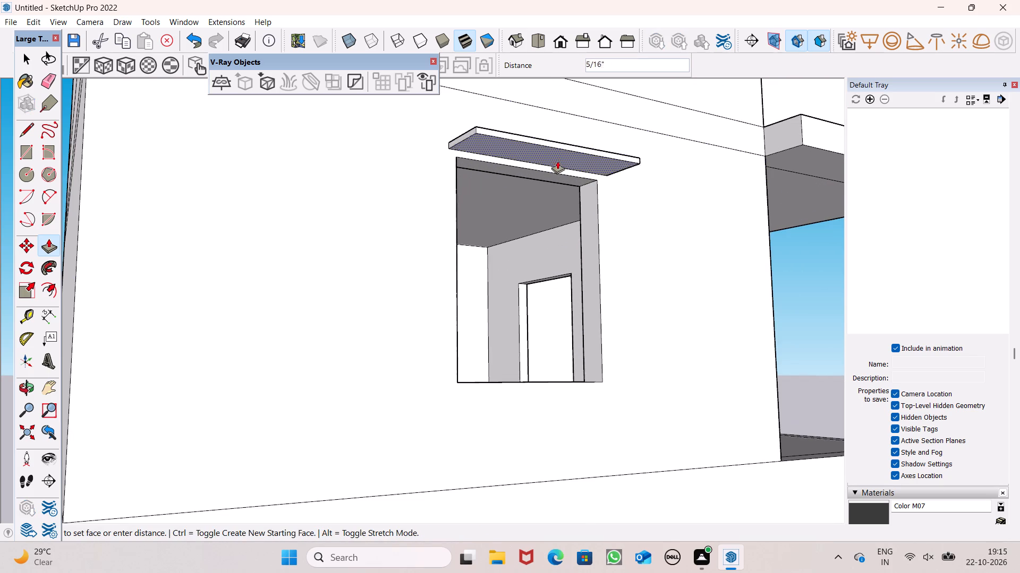
{"action": "left_click_drag", "start_coordinate": [557, 161], "coordinate": [555, 162]}
Extend the ground-floor sunshade sideways by pulling out its end face nearest the rear wall corner.
{"action": "middle_click_drag", "start_coordinate": [513, 183], "coordinate": [526, 220]}
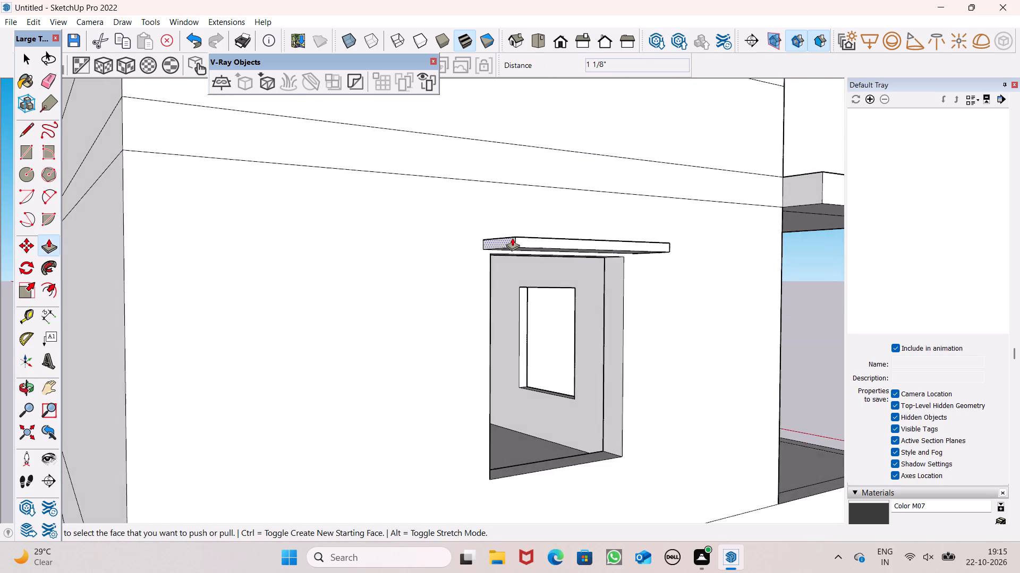
{"action": "scroll", "coordinate": [511, 238], "scroll_direction": "up", "scroll_amount": 4}
{"action": "left_click_drag", "start_coordinate": [501, 245], "coordinate": [489, 250]}
Adjust the ground-floor sunshade's thickness by pulling its underside about 3/16".
{"action": "scroll", "coordinate": [486, 223], "scroll_direction": "down", "scroll_amount": 4}
{"action": "middle_click_drag", "start_coordinate": [538, 248], "coordinate": [526, 167]}
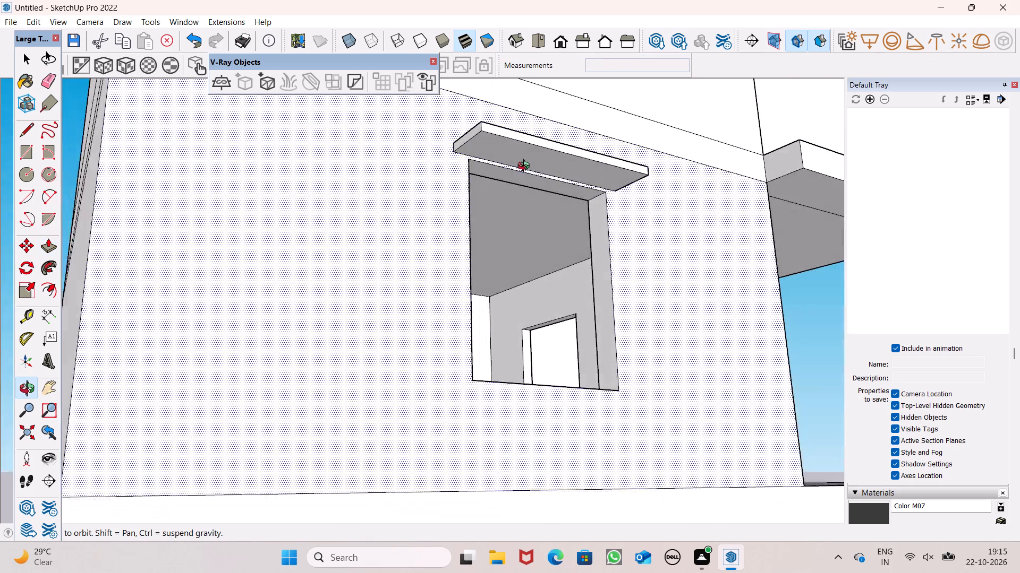
{"action": "middle_click_drag", "start_coordinate": [526, 167], "coordinate": [517, 166]}
{"action": "left_click", "coordinate": [483, 144]}
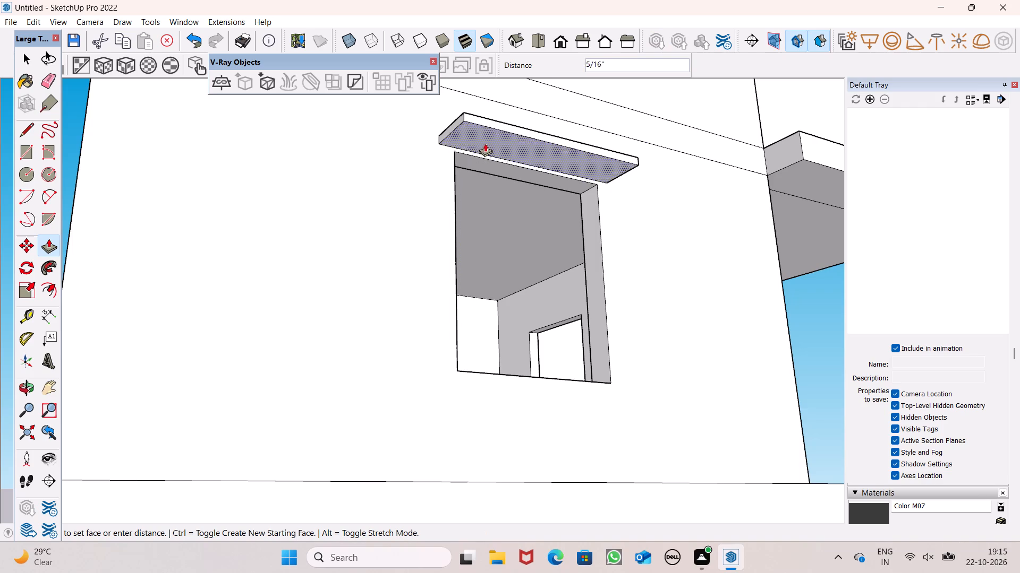
Pull the thin strip above the upper-floor side window outward about 10 11/16" to form a sunshade.
{"action": "scroll", "coordinate": [537, 166], "scroll_direction": "down", "scroll_amount": 2}
{"action": "middle_click_drag", "start_coordinate": [535, 187], "coordinate": [527, 196]}
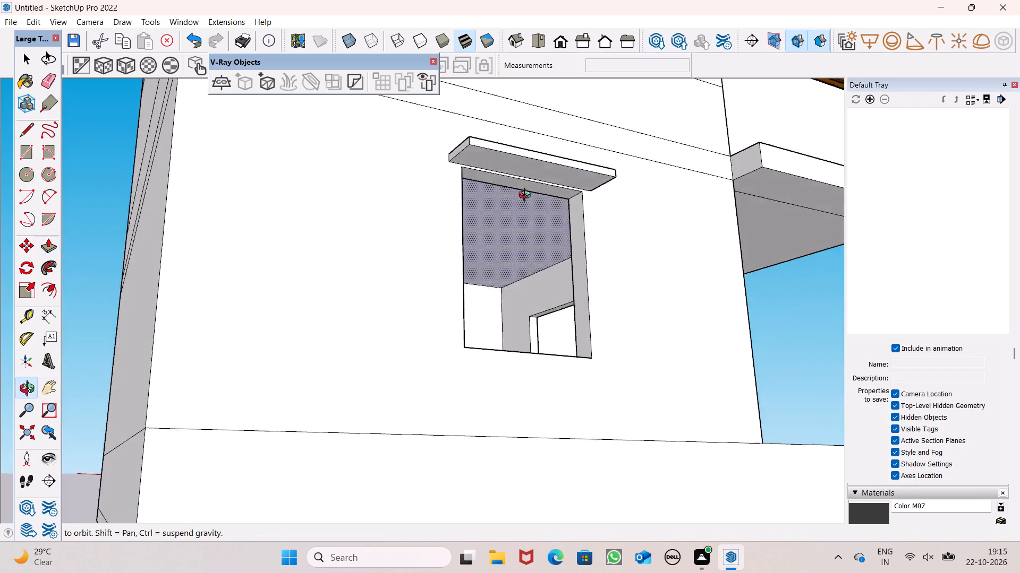
{"action": "middle_click_drag", "start_coordinate": [527, 196], "coordinate": [412, 205]}
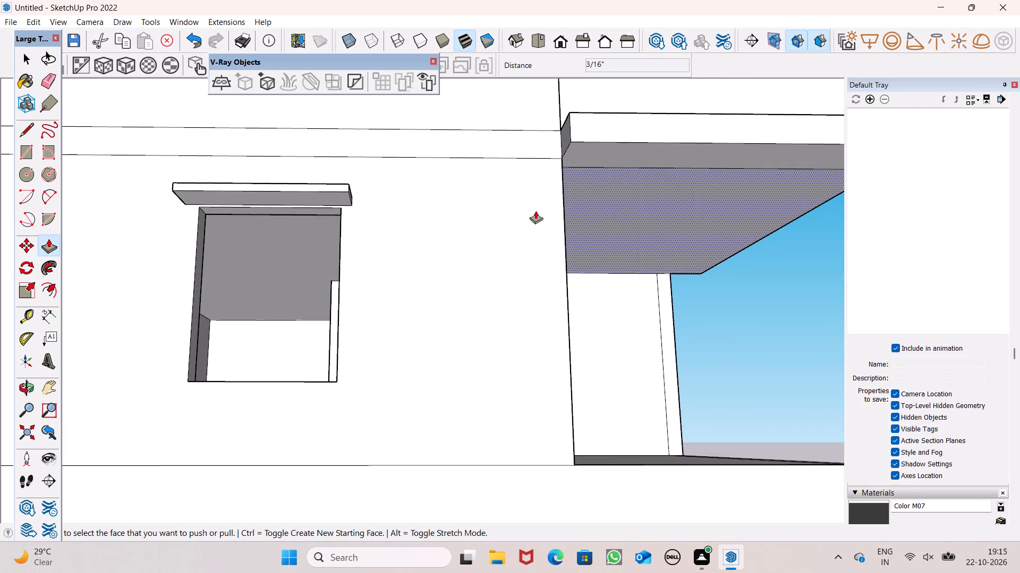
{"action": "scroll", "coordinate": [536, 213], "scroll_direction": "down", "scroll_amount": 5}
{"action": "middle_click_drag", "start_coordinate": [524, 214], "coordinate": [436, 350]}
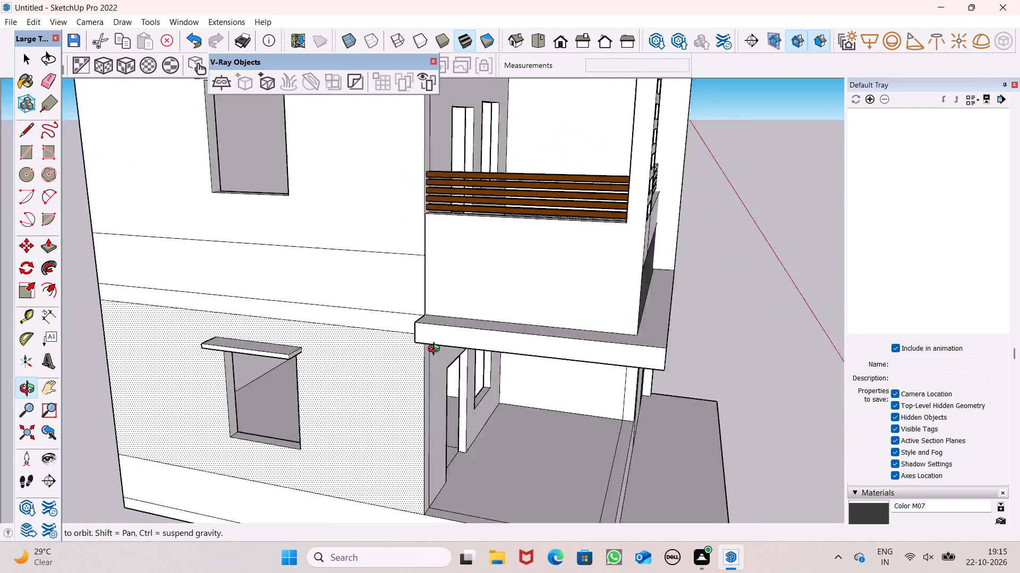
{"action": "middle_click_drag", "start_coordinate": [436, 350], "coordinate": [501, 385]}
{"action": "middle_click_drag", "start_coordinate": [384, 143], "coordinate": [470, 221]}
{"action": "scroll", "coordinate": [384, 221], "scroll_direction": "up", "scroll_amount": 6}
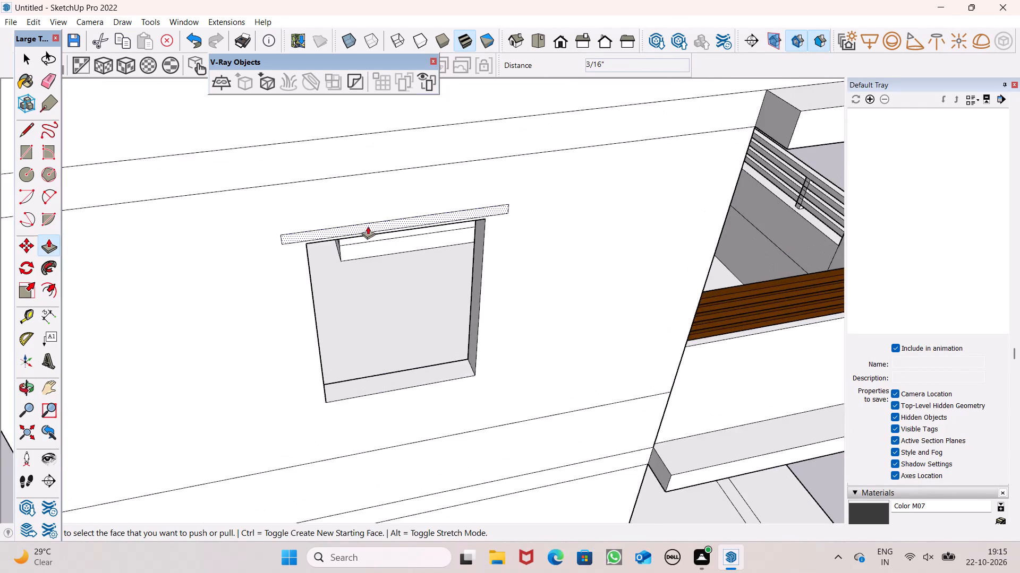
{"action": "middle_click_drag", "start_coordinate": [368, 226], "coordinate": [506, 231]}
{"action": "left_click_drag", "start_coordinate": [463, 240], "coordinate": [471, 242]}
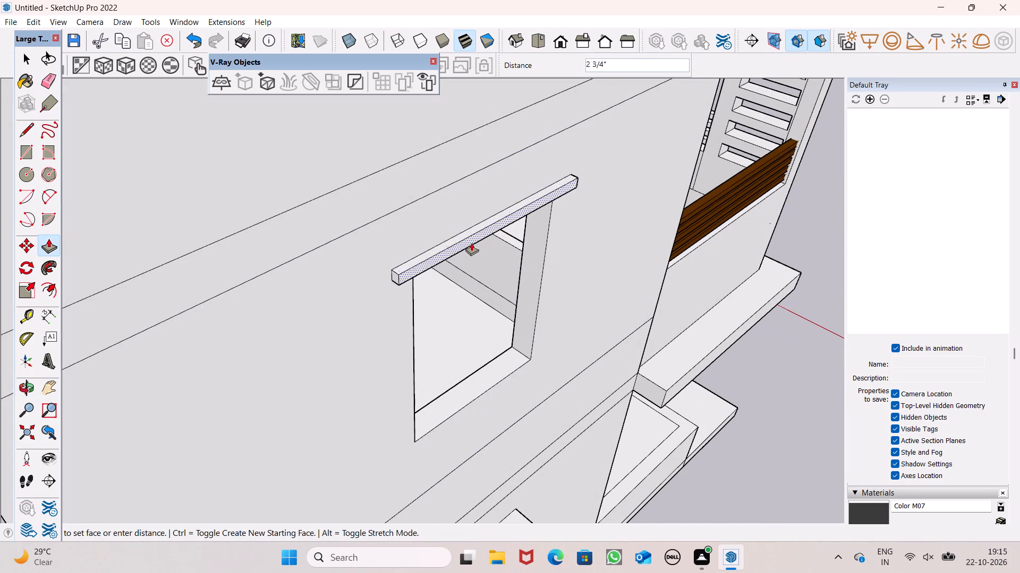
{"action": "left_click_drag", "start_coordinate": [471, 242], "coordinate": [491, 259]}
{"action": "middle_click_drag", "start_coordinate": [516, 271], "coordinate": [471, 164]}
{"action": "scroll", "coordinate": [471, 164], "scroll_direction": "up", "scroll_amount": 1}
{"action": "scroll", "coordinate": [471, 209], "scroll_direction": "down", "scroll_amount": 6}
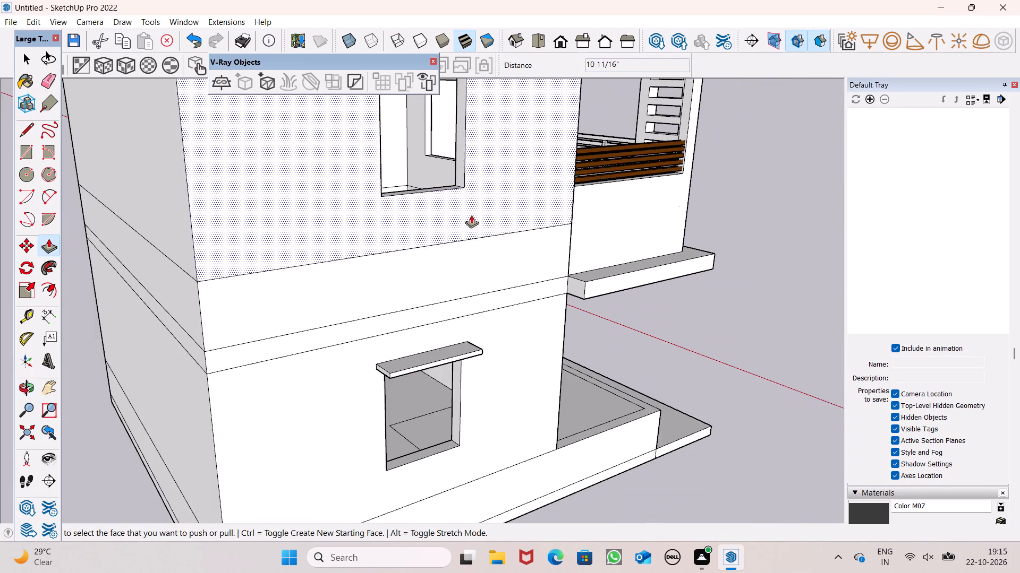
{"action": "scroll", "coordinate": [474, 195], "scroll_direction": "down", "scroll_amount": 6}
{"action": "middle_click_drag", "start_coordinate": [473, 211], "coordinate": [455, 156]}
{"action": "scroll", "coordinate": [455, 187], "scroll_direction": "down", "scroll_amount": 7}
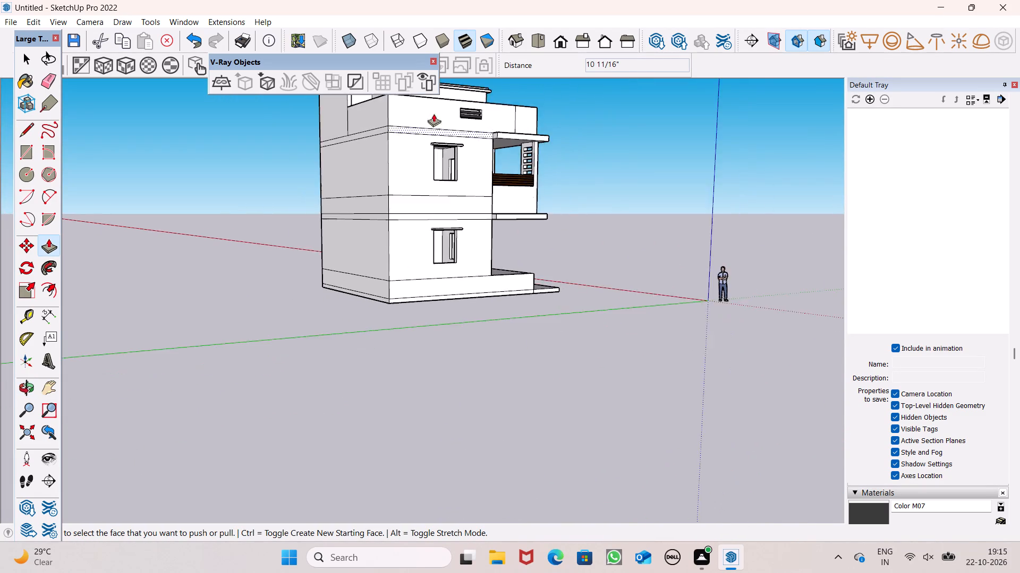
Pull the upper-floor sunshade's front face outward about 2 9/16".
{"action": "scroll", "coordinate": [432, 97], "scroll_direction": "up", "scroll_amount": 7}
{"action": "scroll", "coordinate": [453, 164], "scroll_direction": "up", "scroll_amount": 8}
{"action": "middle_click_drag", "start_coordinate": [459, 195], "coordinate": [554, 141]}
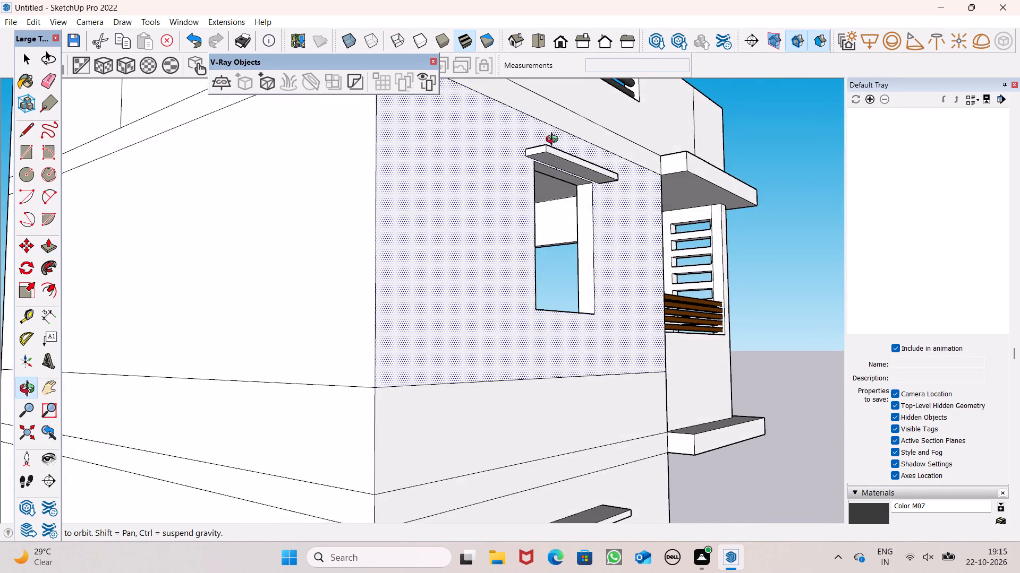
{"action": "middle_click_drag", "start_coordinate": [554, 141], "coordinate": [212, 181]}
{"action": "scroll", "coordinate": [273, 222], "scroll_direction": "up", "scroll_amount": 4}
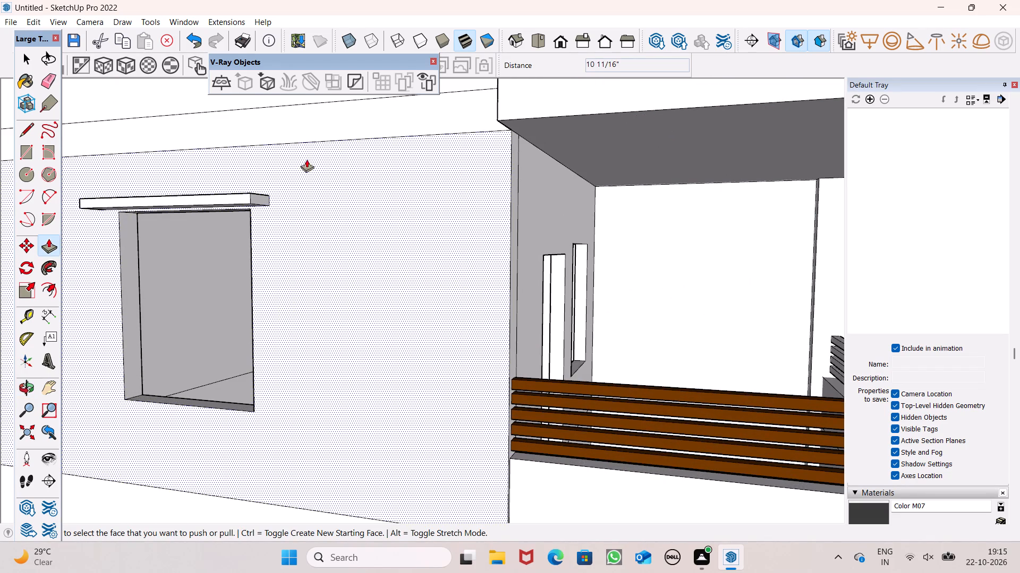
{"action": "scroll", "coordinate": [321, 166], "scroll_direction": "down", "scroll_amount": 2}
{"action": "left_click_drag", "start_coordinate": [250, 195], "coordinate": [245, 201]}
Pull the upper-floor sunshade's front face slightly farther out from the side wall.
{"action": "scroll", "coordinate": [351, 144], "scroll_direction": "down", "scroll_amount": 3}
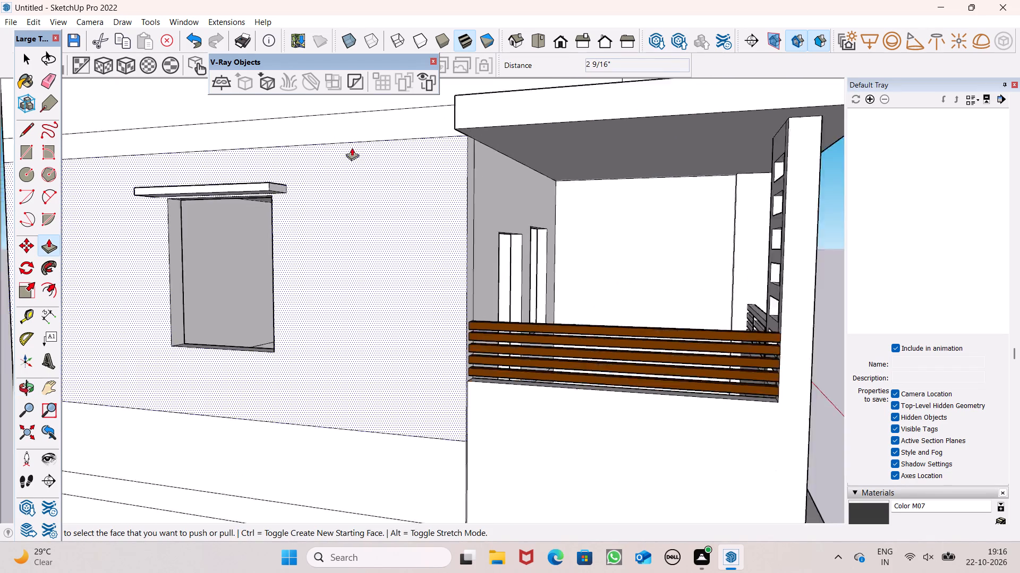
{"action": "scroll", "coordinate": [352, 147], "scroll_direction": "down", "scroll_amount": 3}
{"action": "middle_click_drag", "start_coordinate": [378, 169], "coordinate": [444, 296]}
{"action": "scroll", "coordinate": [621, 223], "scroll_direction": "down", "scroll_amount": 5}
{"action": "middle_click_drag", "start_coordinate": [439, 315], "coordinate": [528, 472]}
{"action": "scroll", "coordinate": [407, 421], "scroll_direction": "up", "scroll_amount": 5}
{"action": "middle_click_drag", "start_coordinate": [423, 389], "coordinate": [492, 368]}
{"action": "scroll", "coordinate": [462, 311], "scroll_direction": "up", "scroll_amount": 2}
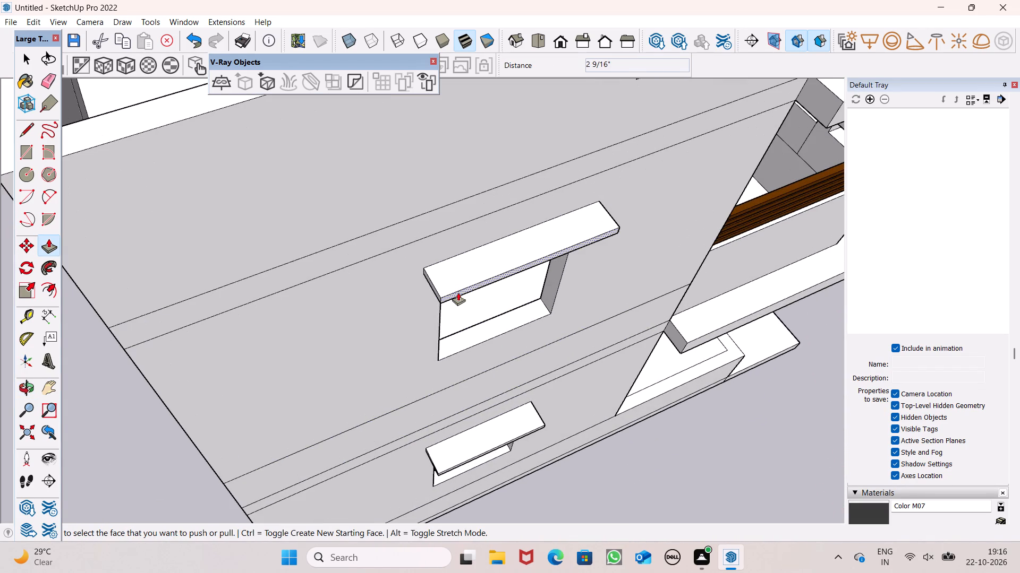
{"action": "left_click_drag", "start_coordinate": [458, 292], "coordinate": [458, 301]}
{"action": "key", "text": "space"}
{"action": "scroll", "coordinate": [428, 259], "scroll_direction": "down", "scroll_amount": 3}
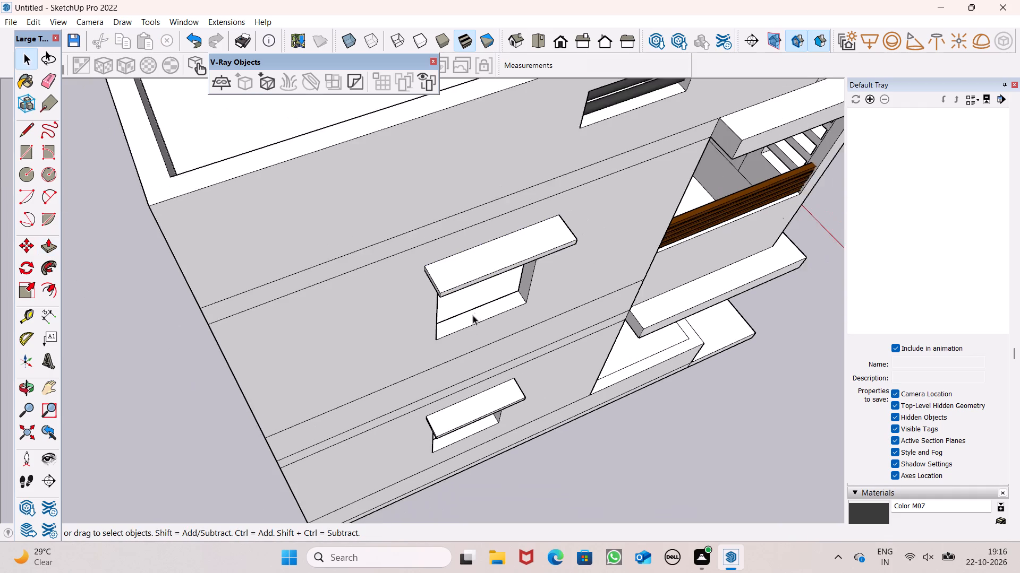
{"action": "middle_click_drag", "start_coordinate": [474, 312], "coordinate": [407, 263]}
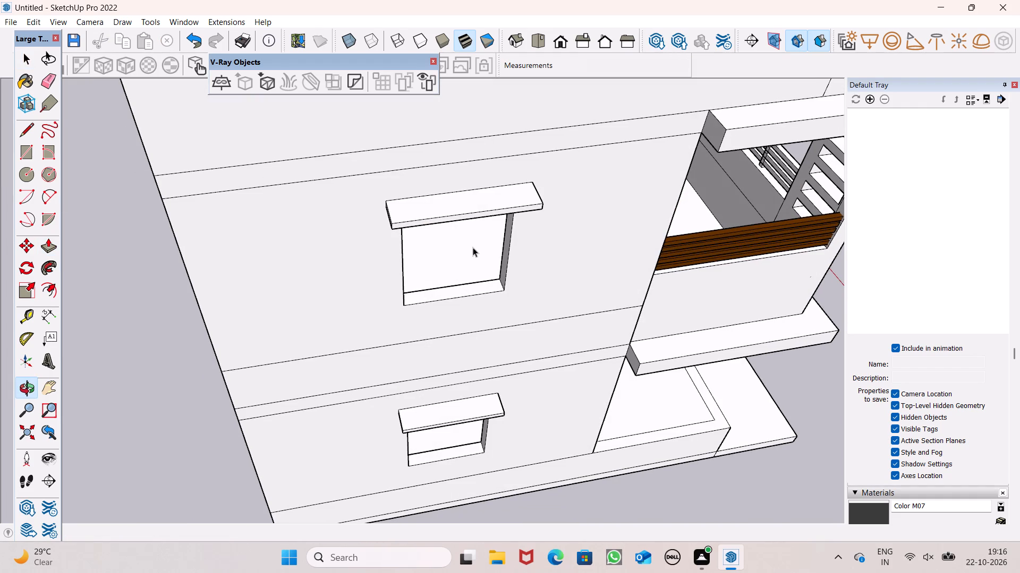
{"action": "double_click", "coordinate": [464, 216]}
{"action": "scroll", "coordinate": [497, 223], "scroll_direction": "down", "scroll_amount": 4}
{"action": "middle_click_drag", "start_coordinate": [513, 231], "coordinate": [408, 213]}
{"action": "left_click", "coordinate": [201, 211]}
Scale the upper-floor sunshade's front face down from its top edge so the top slopes to a thinner outer edge.
{"action": "middle_click_drag", "start_coordinate": [331, 216], "coordinate": [366, 218]}
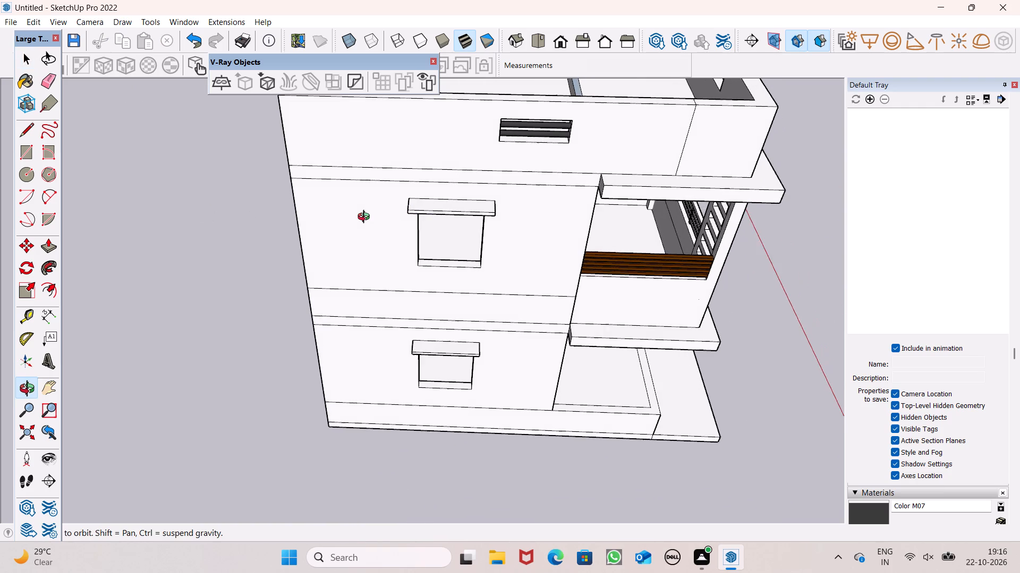
{"action": "middle_click_drag", "start_coordinate": [366, 218], "coordinate": [379, 214]}
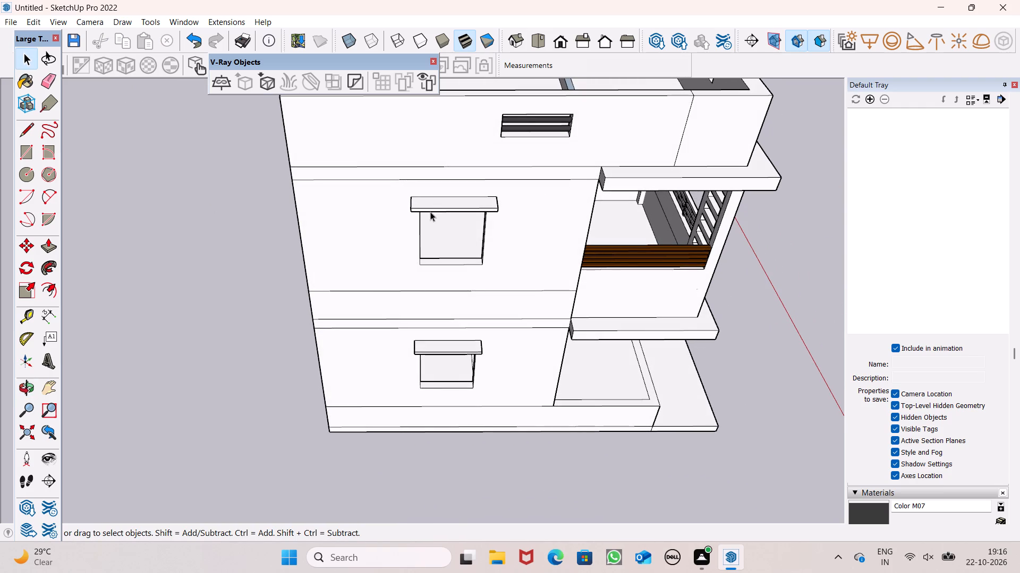
{"action": "scroll", "coordinate": [439, 216], "scroll_direction": "up", "scroll_amount": 8}
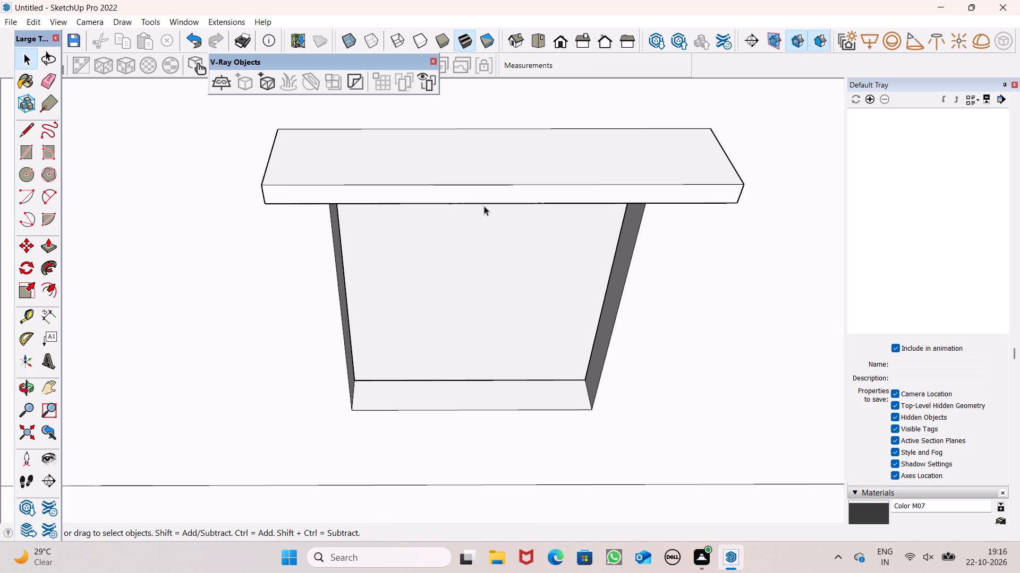
{"action": "double_click", "coordinate": [495, 196]}
{"action": "scroll", "coordinate": [496, 193], "scroll_direction": "down", "scroll_amount": 6}
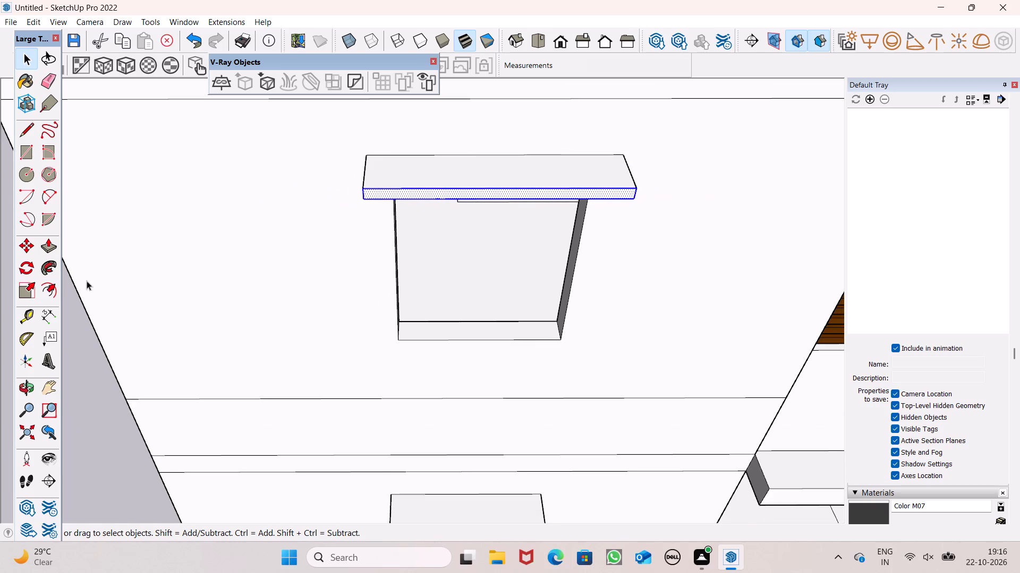
{"action": "left_click_drag", "start_coordinate": [30, 299], "coordinate": [36, 286]}
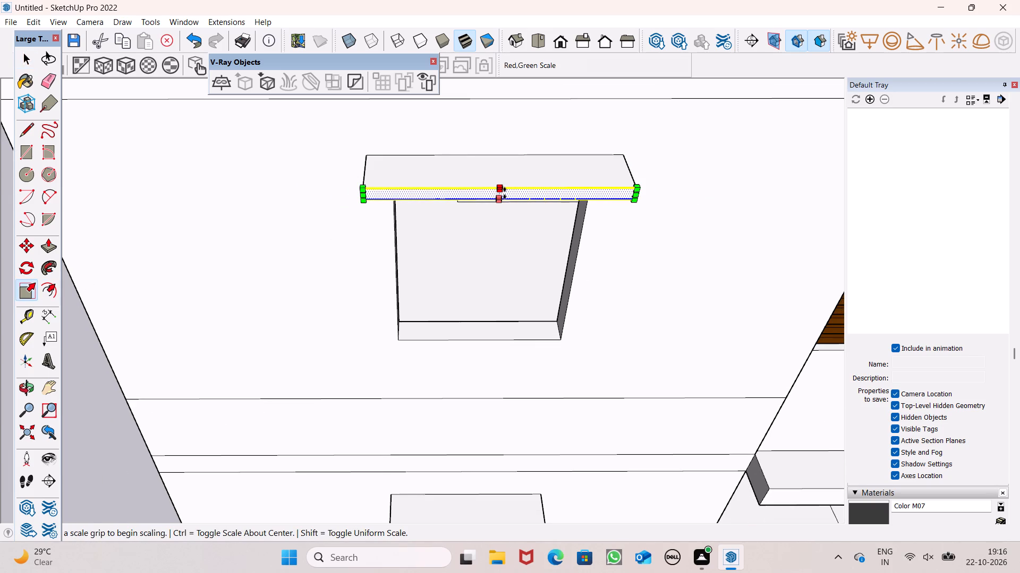
{"action": "left_click_drag", "start_coordinate": [503, 194], "coordinate": [504, 202]}
{"action": "scroll", "coordinate": [495, 192], "scroll_direction": "down", "scroll_amount": 3}
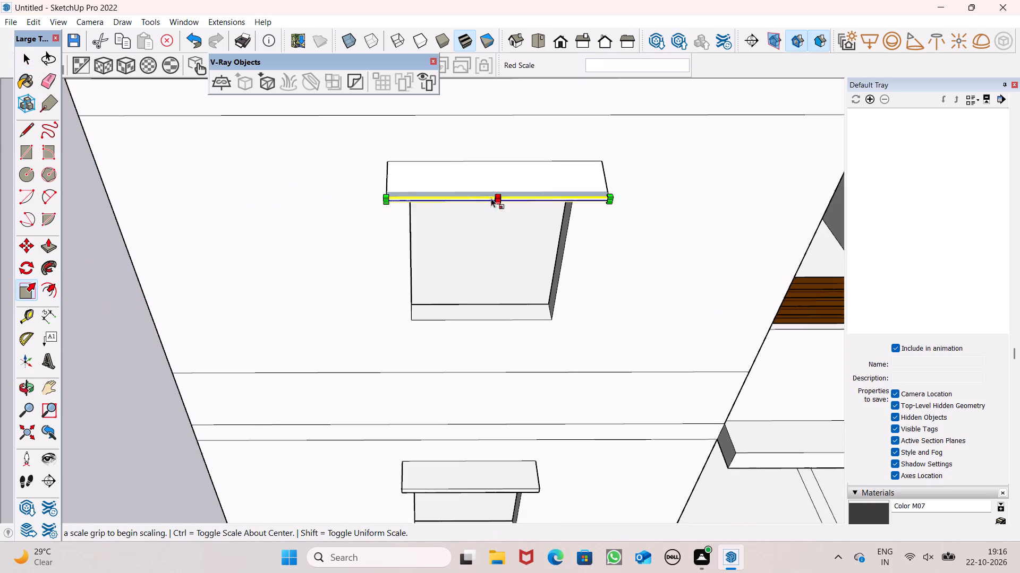
{"action": "middle_click_drag", "start_coordinate": [490, 216], "coordinate": [498, 176]}
{"action": "scroll", "coordinate": [498, 214], "scroll_direction": "down", "scroll_amount": 4}
{"action": "key", "text": "space"}
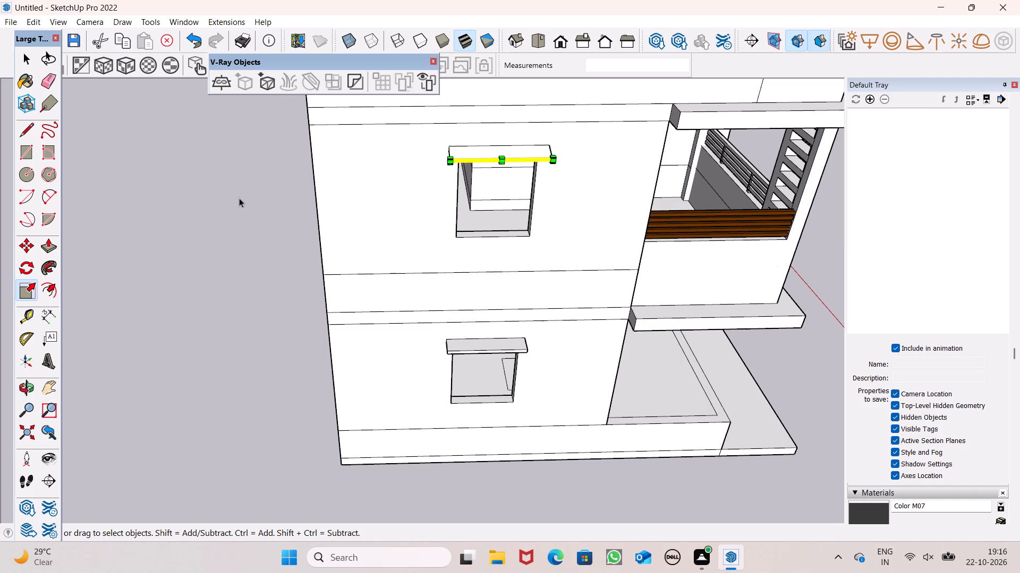
{"action": "left_click", "coordinate": [223, 189]}
Scale the ground-floor sunshade's front face down from its top edge so its top slopes toward a thin outer edge.
{"action": "middle_click_drag", "start_coordinate": [618, 194], "coordinate": [343, 169]}
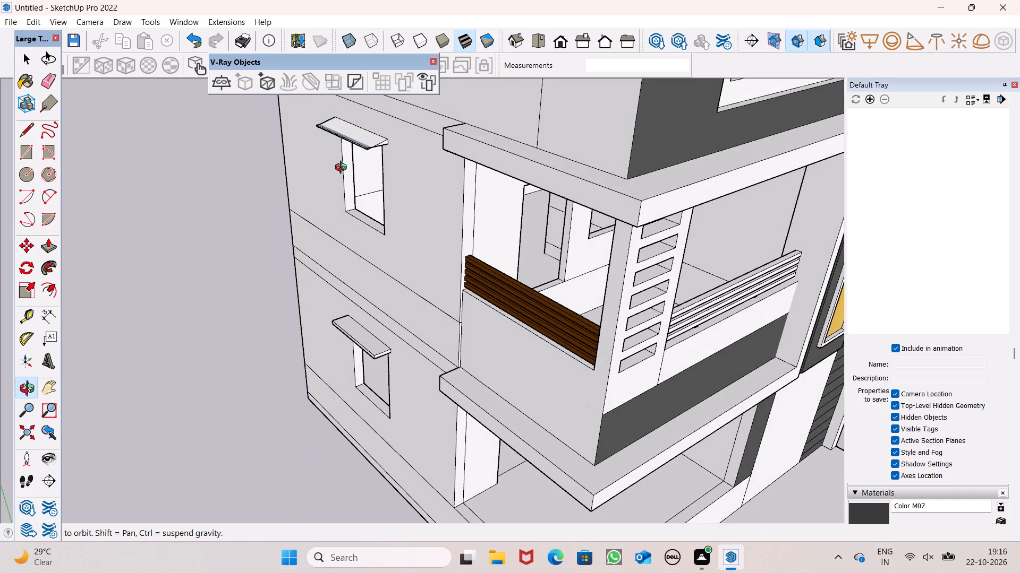
{"action": "middle_click_drag", "start_coordinate": [343, 169], "coordinate": [580, 183]}
{"action": "scroll", "coordinate": [579, 183], "scroll_direction": "up", "scroll_amount": 1}
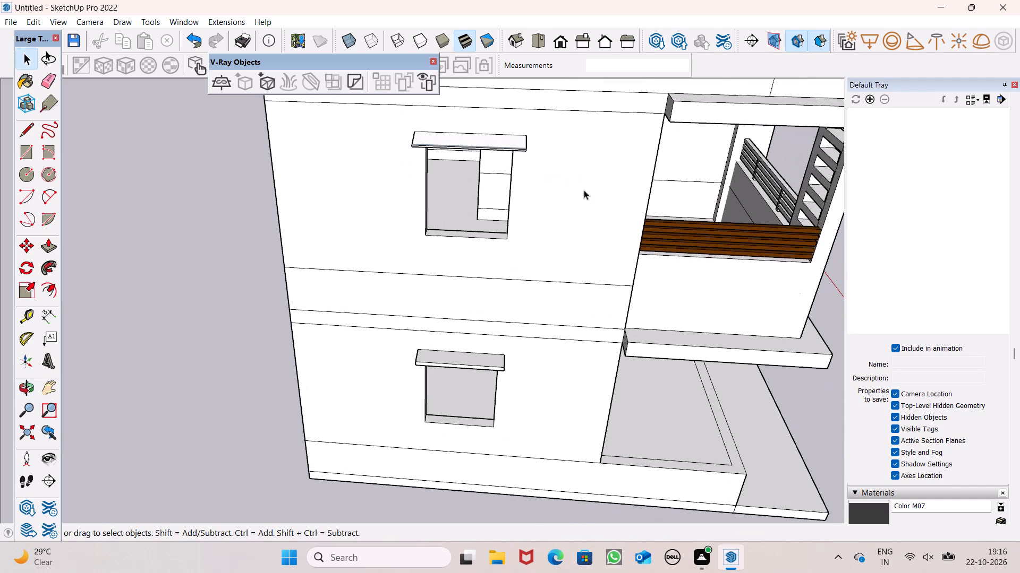
{"action": "scroll", "coordinate": [492, 290], "scroll_direction": "down", "scroll_amount": 2}
{"action": "middle_click_drag", "start_coordinate": [495, 321], "coordinate": [526, 211]}
{"action": "scroll", "coordinate": [482, 352], "scroll_direction": "up", "scroll_amount": 7}
{"action": "double_click", "coordinate": [445, 235]}
{"action": "scroll", "coordinate": [488, 222], "scroll_direction": "down", "scroll_amount": 5}
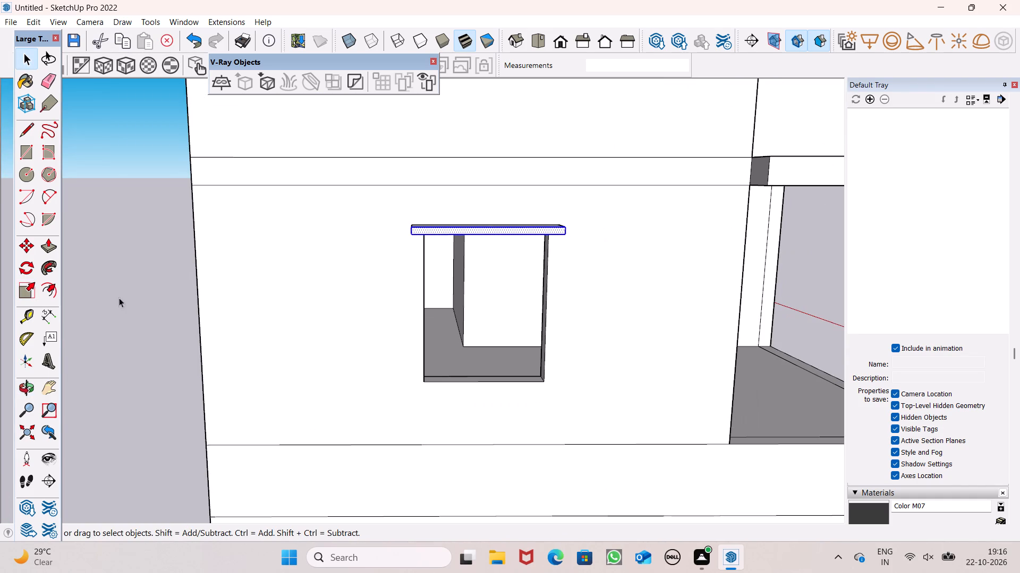
{"action": "left_click", "coordinate": [32, 289]}
{"action": "middle_click_drag", "start_coordinate": [608, 251], "coordinate": [605, 296]}
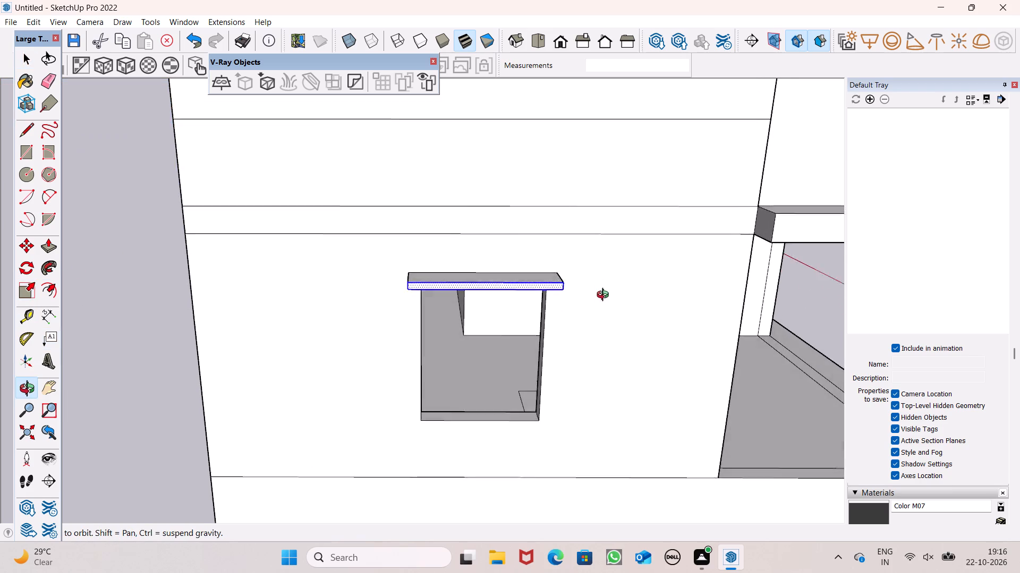
{"action": "middle_click_drag", "start_coordinate": [605, 296], "coordinate": [605, 299]}
{"action": "scroll", "coordinate": [484, 310], "scroll_direction": "up", "scroll_amount": 4}
{"action": "left_click_drag", "start_coordinate": [486, 276], "coordinate": [488, 286]}
{"action": "scroll", "coordinate": [516, 255], "scroll_direction": "down", "scroll_amount": 6}
{"action": "middle_click_drag", "start_coordinate": [535, 263], "coordinate": [385, 255]}
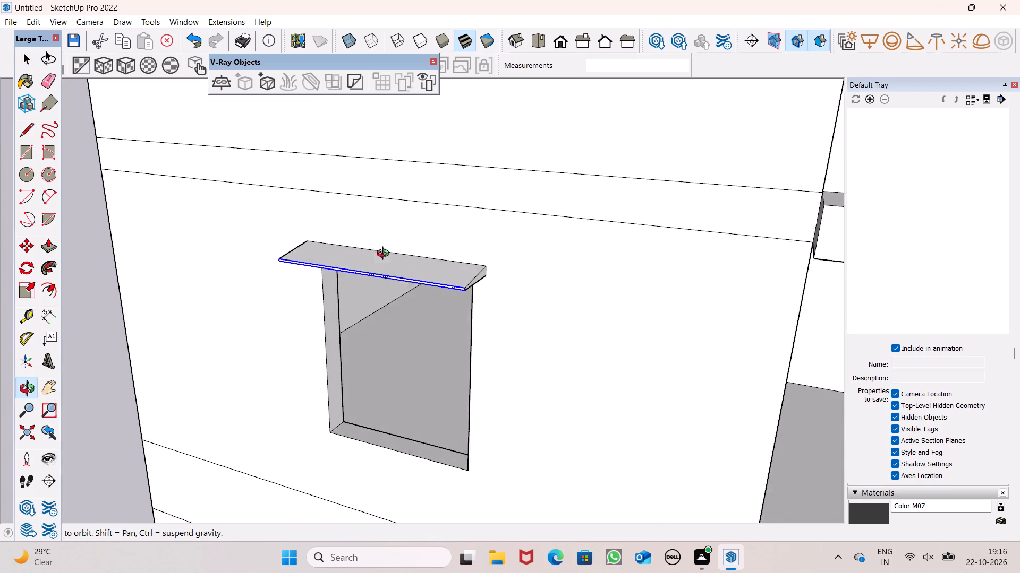
{"action": "middle_click_drag", "start_coordinate": [385, 255], "coordinate": [356, 253]}
{"action": "key", "text": "space"}
{"action": "scroll", "coordinate": [483, 227], "scroll_direction": "down", "scroll_amount": 5}
{"action": "key", "text": "space"}
{"action": "left_click", "coordinate": [167, 242]}
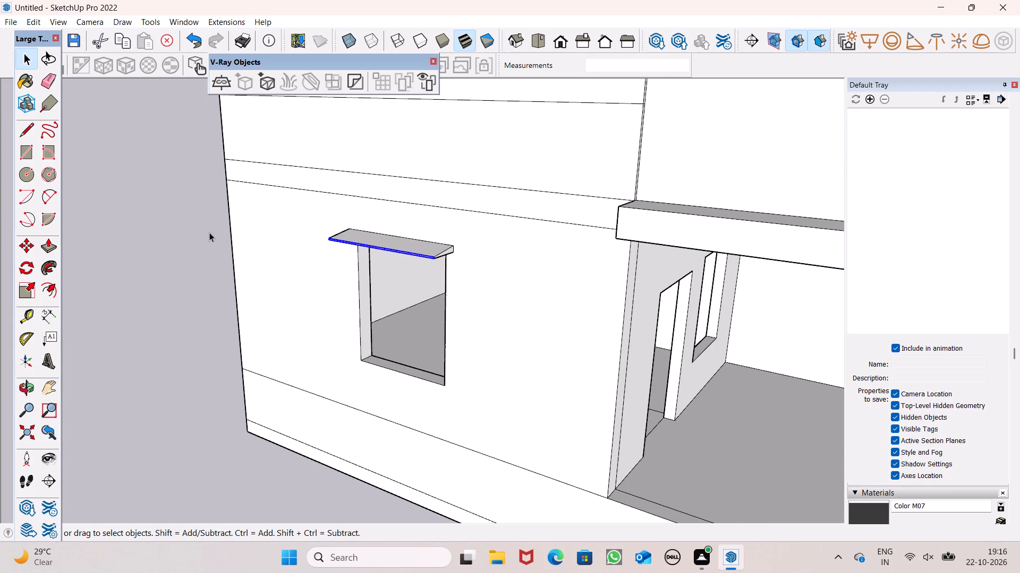
Draw a 3' vertical line on the front plinth wall from the dark band's lower inner corner down to the base slab.
{"action": "scroll", "coordinate": [226, 232], "scroll_direction": "down", "scroll_amount": 5}
{"action": "middle_click_drag", "start_coordinate": [339, 244], "coordinate": [471, 253]}
{"action": "scroll", "coordinate": [467, 249], "scroll_direction": "down", "scroll_amount": 6}
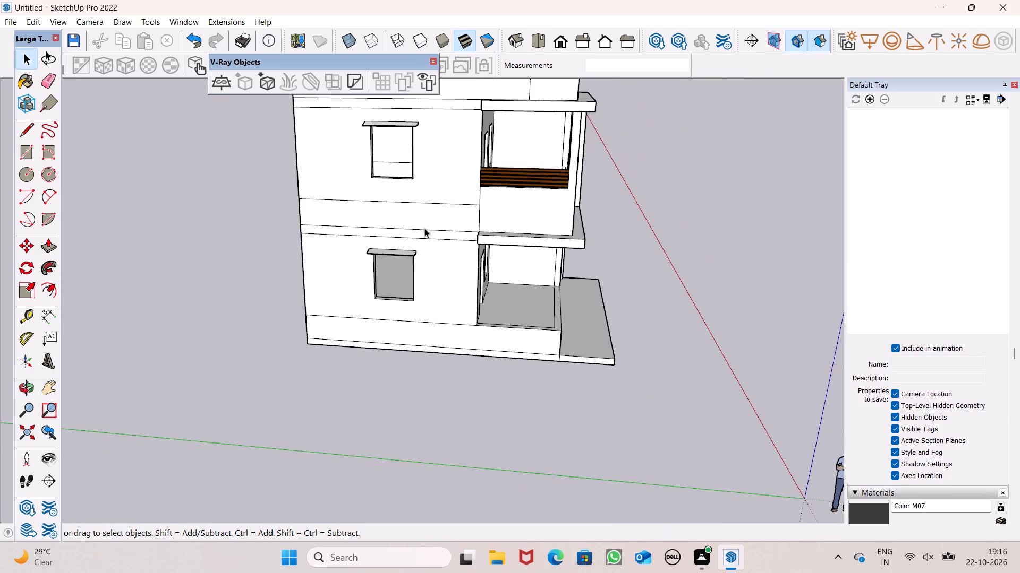
{"action": "scroll", "coordinate": [424, 222], "scroll_direction": "up", "scroll_amount": 1}
{"action": "scroll", "coordinate": [424, 222], "scroll_direction": "down", "scroll_amount": 4}
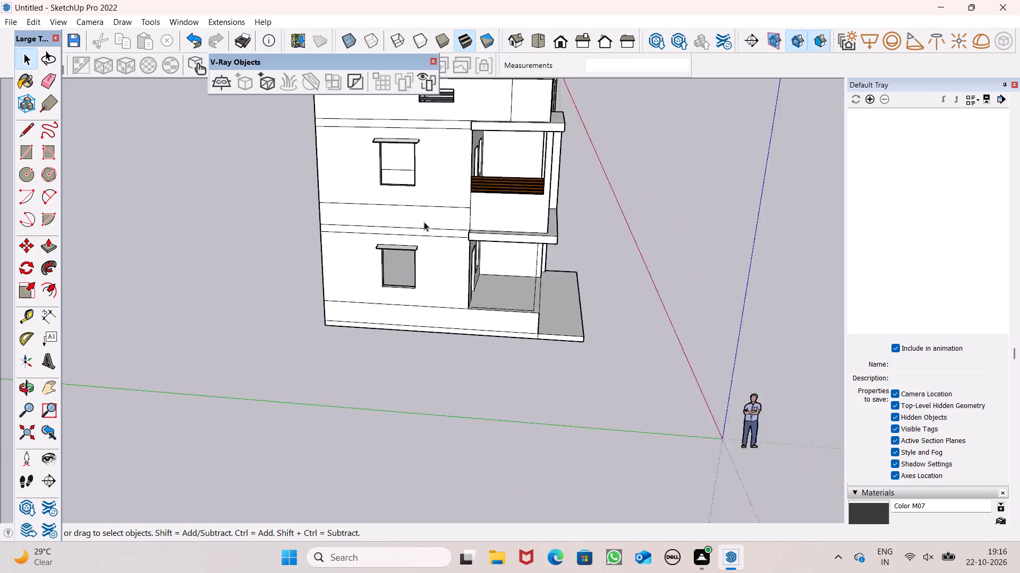
{"action": "scroll", "coordinate": [424, 222], "scroll_direction": "down", "scroll_amount": 2}
{"action": "middle_click_drag", "start_coordinate": [435, 249], "coordinate": [19, 269]}
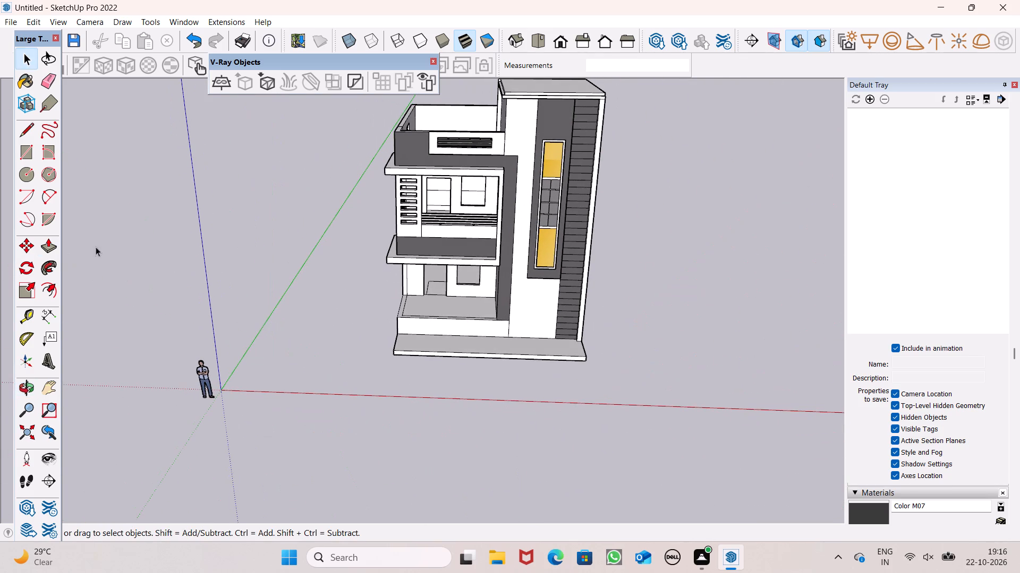
{"action": "middle_click_drag", "start_coordinate": [463, 299], "coordinate": [441, 284]}
{"action": "scroll", "coordinate": [459, 332], "scroll_direction": "up", "scroll_amount": 6}
{"action": "left_click_drag", "start_coordinate": [28, 126], "coordinate": [33, 136]}
{"action": "scroll", "coordinate": [522, 401], "scroll_direction": "up", "scroll_amount": 5}
{"action": "scroll", "coordinate": [515, 301], "scroll_direction": "up", "scroll_amount": 4}
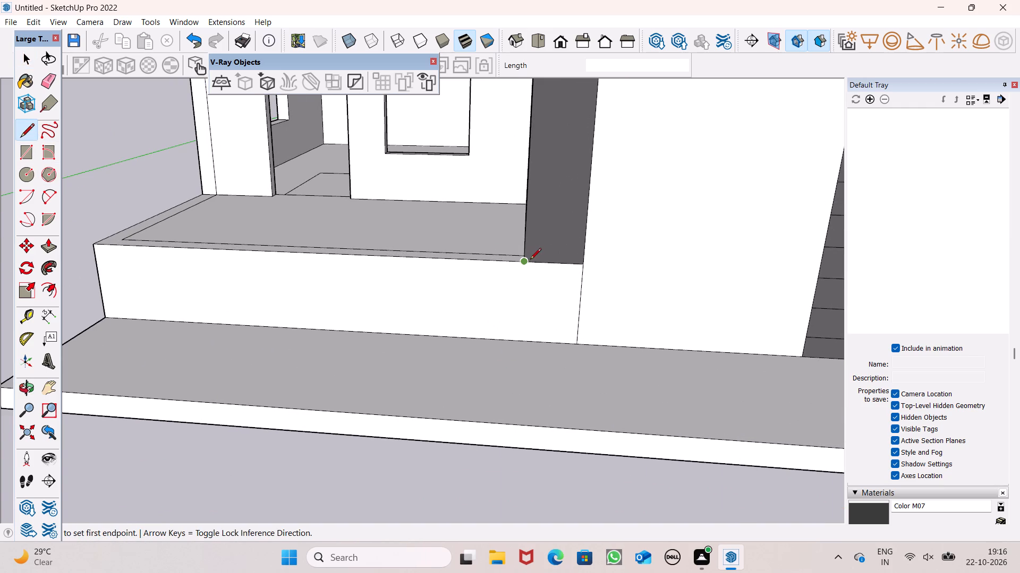
{"action": "left_click", "coordinate": [531, 260]}
{"action": "left_click", "coordinate": [518, 340]}
Paint the plinth panel below the dark vertical band with Color M06 and erase the line separating it from the band.
{"action": "scroll", "coordinate": [989, 374], "scroll_direction": "down", "scroll_amount": 4}
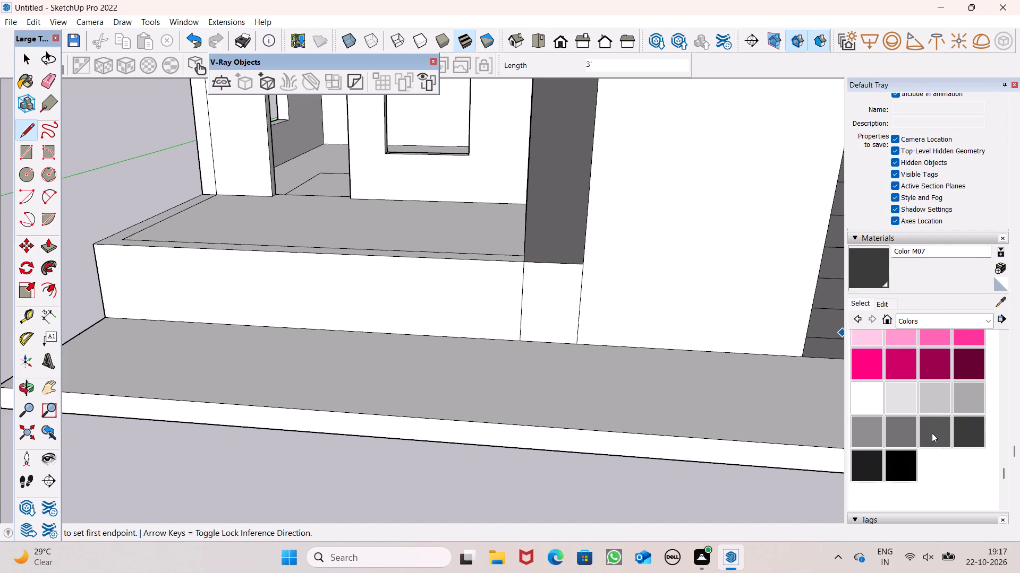
{"action": "left_click", "coordinate": [934, 432]}
{"action": "left_click", "coordinate": [558, 303]}
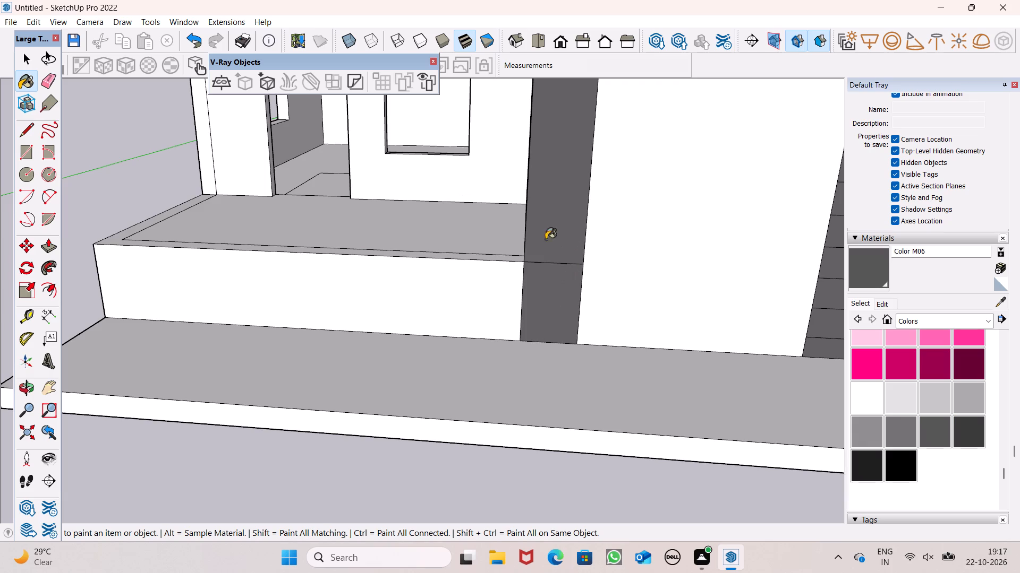
{"action": "left_click", "coordinate": [55, 82]}
{"action": "left_click_drag", "start_coordinate": [540, 255], "coordinate": [541, 268]}
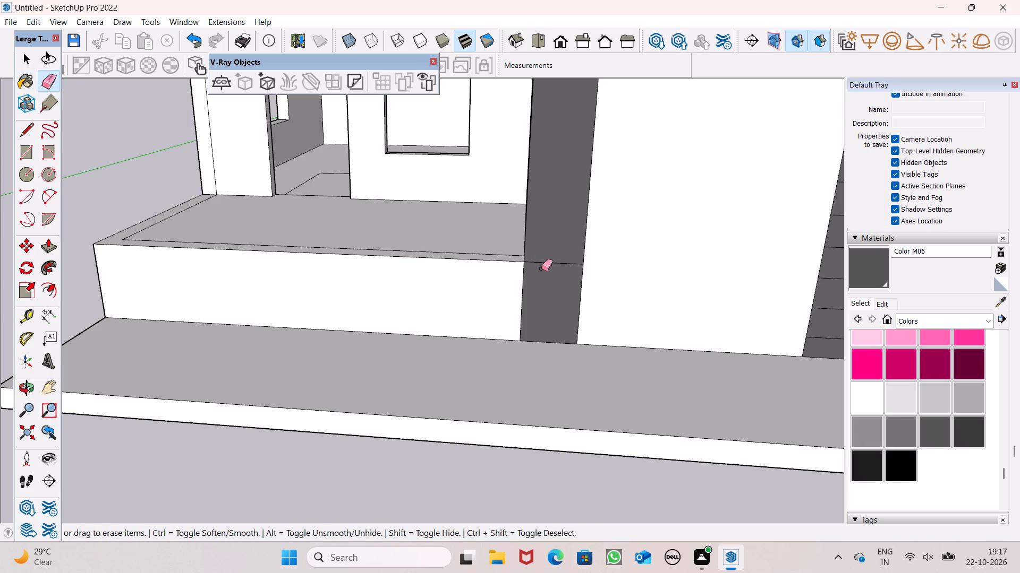
{"action": "left_click_drag", "start_coordinate": [541, 268], "coordinate": [541, 270]}
{"action": "key", "text": "space"}
Examine the front and side elevations from several angles, including the ground-floor porch and its outer corner.
{"action": "scroll", "coordinate": [562, 286], "scroll_direction": "down", "scroll_amount": 11}
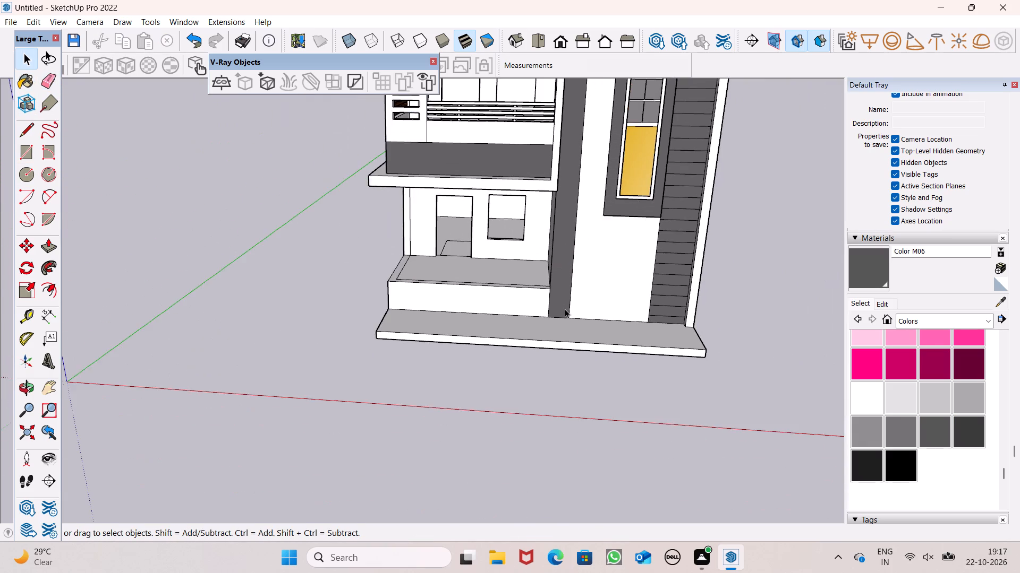
{"action": "scroll", "coordinate": [565, 309], "scroll_direction": "down", "scroll_amount": 3}
{"action": "middle_click_drag", "start_coordinate": [571, 332], "coordinate": [615, 325]}
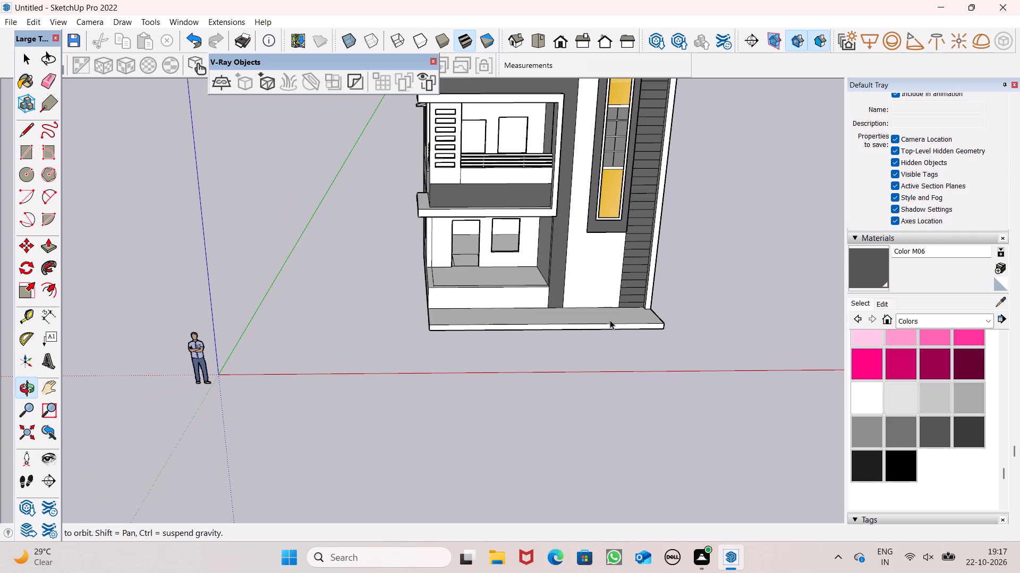
{"action": "scroll", "coordinate": [610, 320], "scroll_direction": "down", "scroll_amount": 3}
{"action": "middle_click_drag", "start_coordinate": [571, 323], "coordinate": [807, 374]}
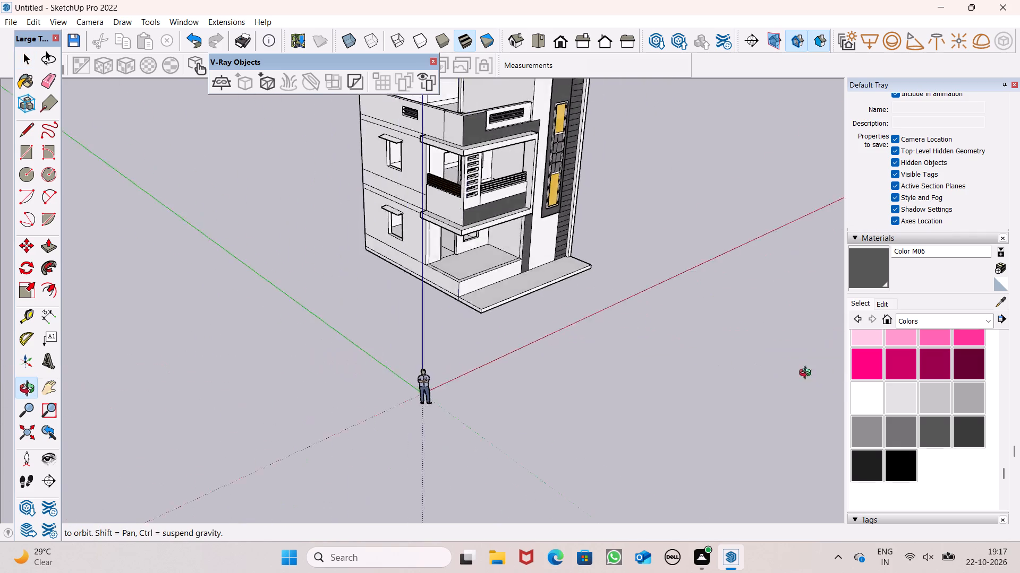
{"action": "middle_click_drag", "start_coordinate": [807, 374], "coordinate": [864, 353]}
{"action": "middle_click_drag", "start_coordinate": [664, 298], "coordinate": [660, 312]}
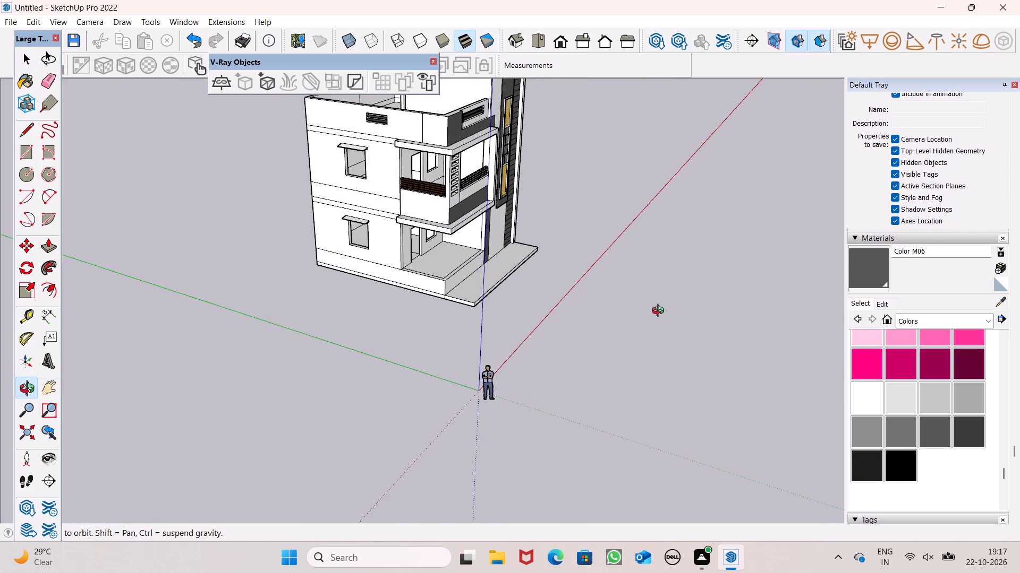
{"action": "middle_click_drag", "start_coordinate": [660, 312], "coordinate": [457, 336]}
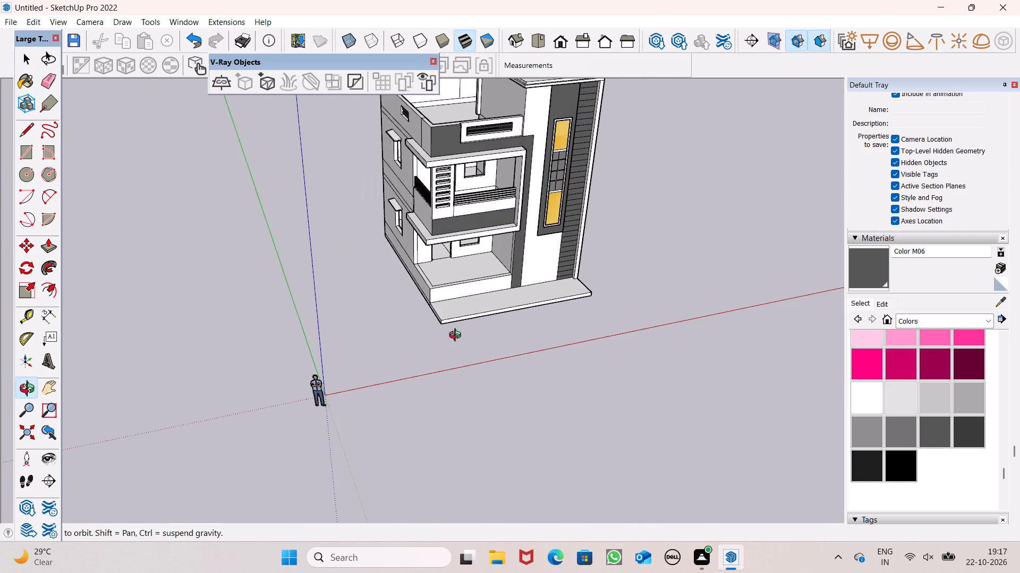
{"action": "middle_click_drag", "start_coordinate": [457, 336], "coordinate": [415, 336]}
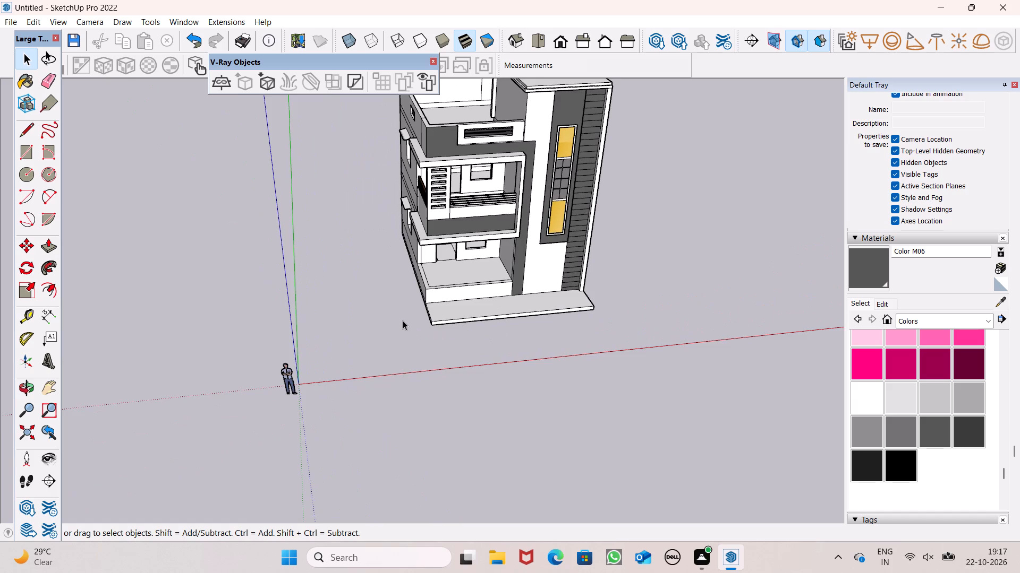
{"action": "scroll", "coordinate": [403, 320], "scroll_direction": "up", "scroll_amount": 7}
{"action": "scroll", "coordinate": [439, 263], "scroll_direction": "up", "scroll_amount": 6}
{"action": "scroll", "coordinate": [439, 263], "scroll_direction": "down", "scroll_amount": 3}
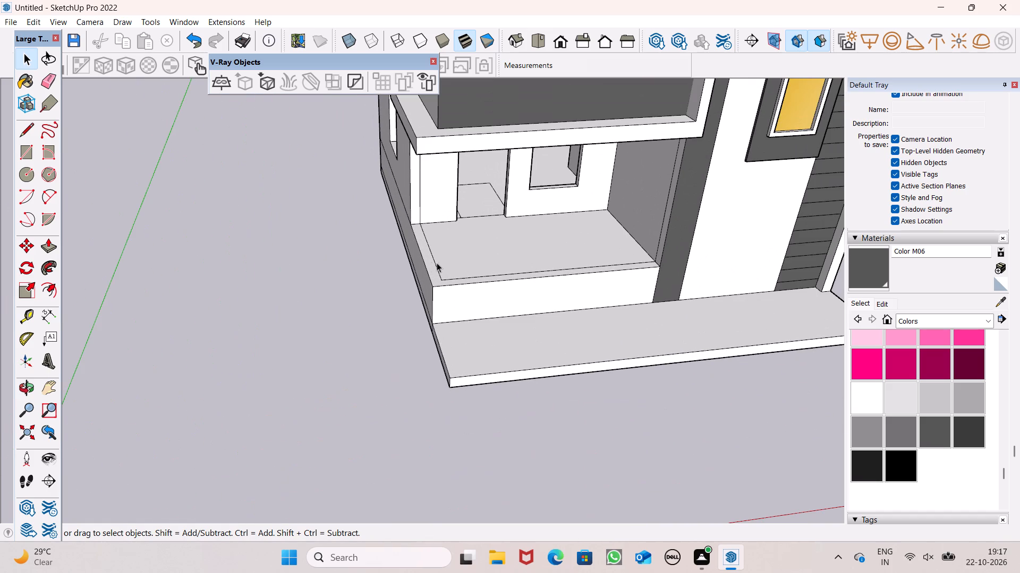
{"action": "scroll", "coordinate": [431, 263], "scroll_direction": "down", "scroll_amount": 1}
{"action": "middle_click_drag", "start_coordinate": [431, 274], "coordinate": [431, 284]}
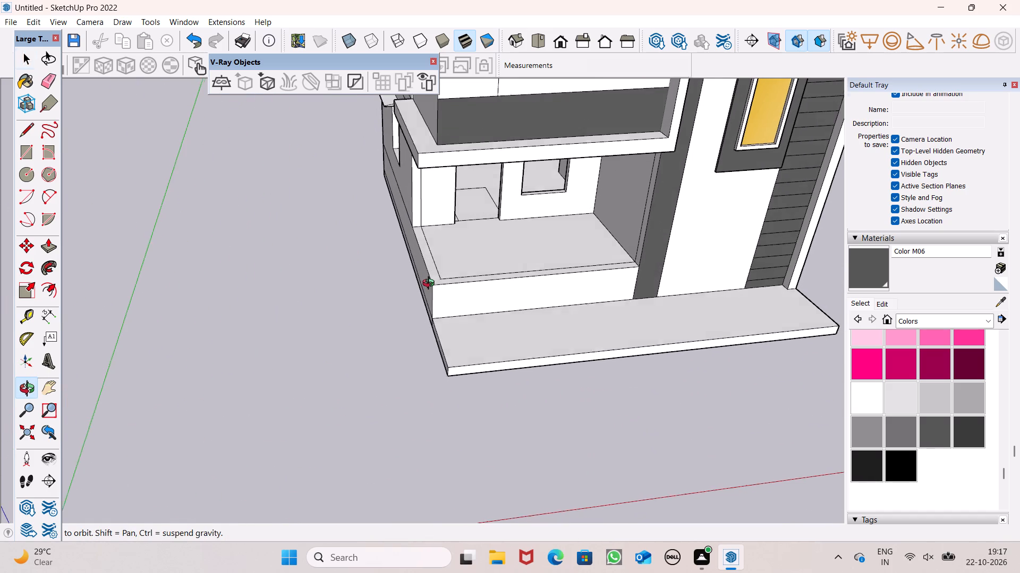
Draw a line across the border strip on the porch floor's outer side, near the middle of its open length.
{"action": "middle_click_drag", "start_coordinate": [431, 284], "coordinate": [431, 300]}
{"action": "scroll", "coordinate": [434, 249], "scroll_direction": "down", "scroll_amount": 2}
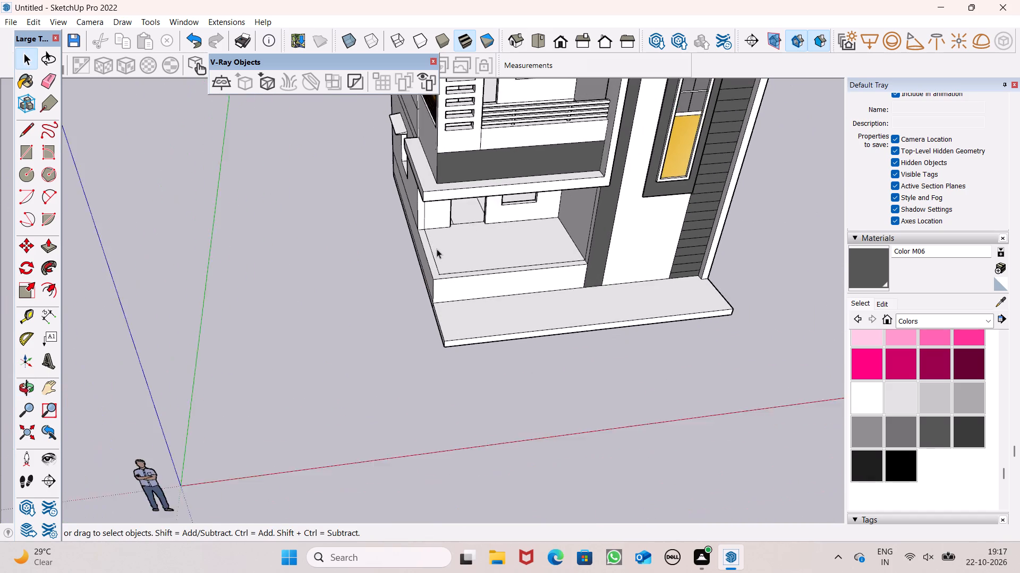
{"action": "scroll", "coordinate": [437, 249], "scroll_direction": "down", "scroll_amount": 2}
{"action": "scroll", "coordinate": [439, 222], "scroll_direction": "up", "scroll_amount": 6}
{"action": "scroll", "coordinate": [427, 275], "scroll_direction": "up", "scroll_amount": 1}
{"action": "middle_click_drag", "start_coordinate": [427, 277], "coordinate": [527, 310]}
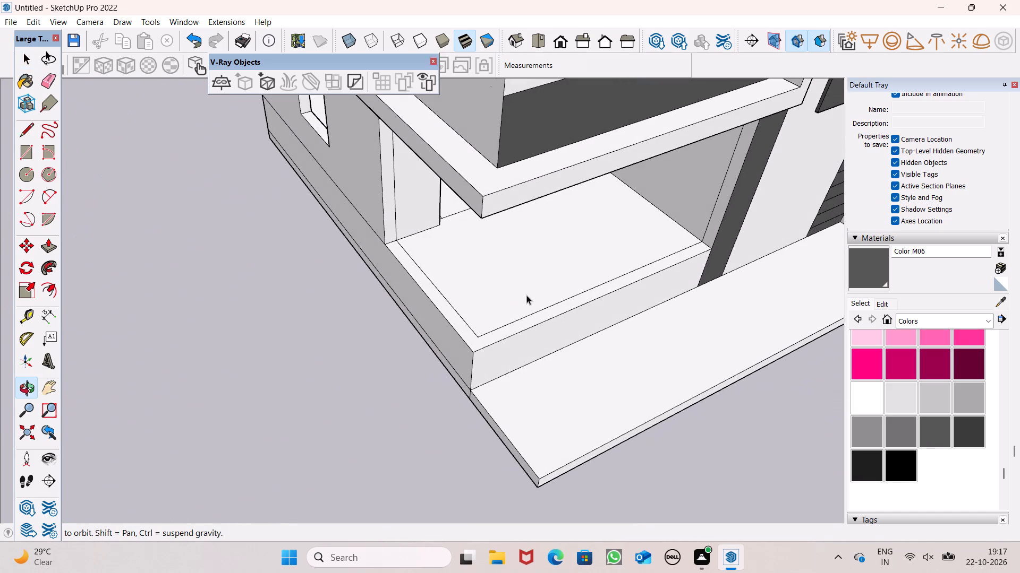
{"action": "left_click", "coordinate": [23, 132]}
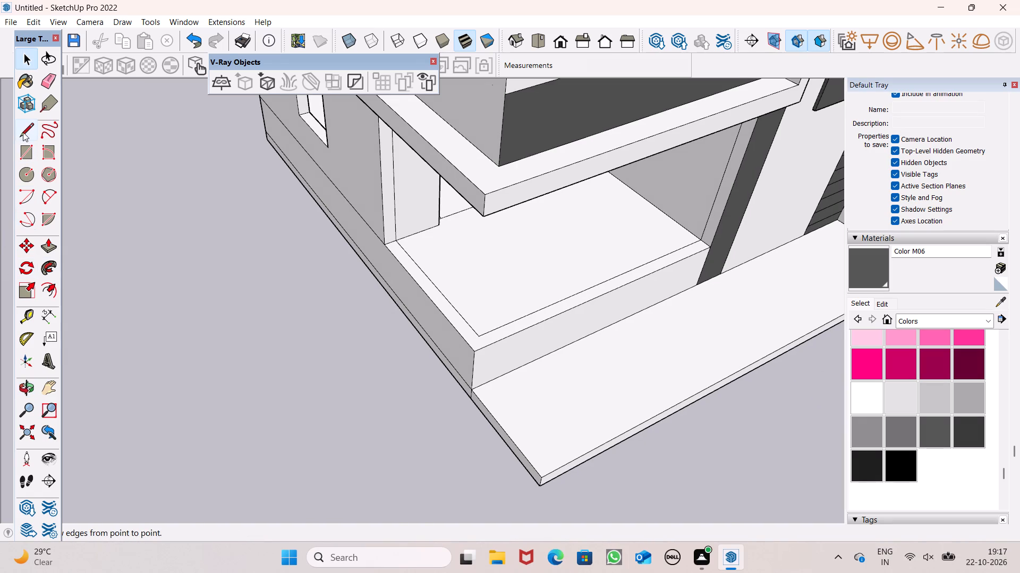
{"action": "scroll", "coordinate": [417, 284], "scroll_direction": "down", "scroll_amount": 2}
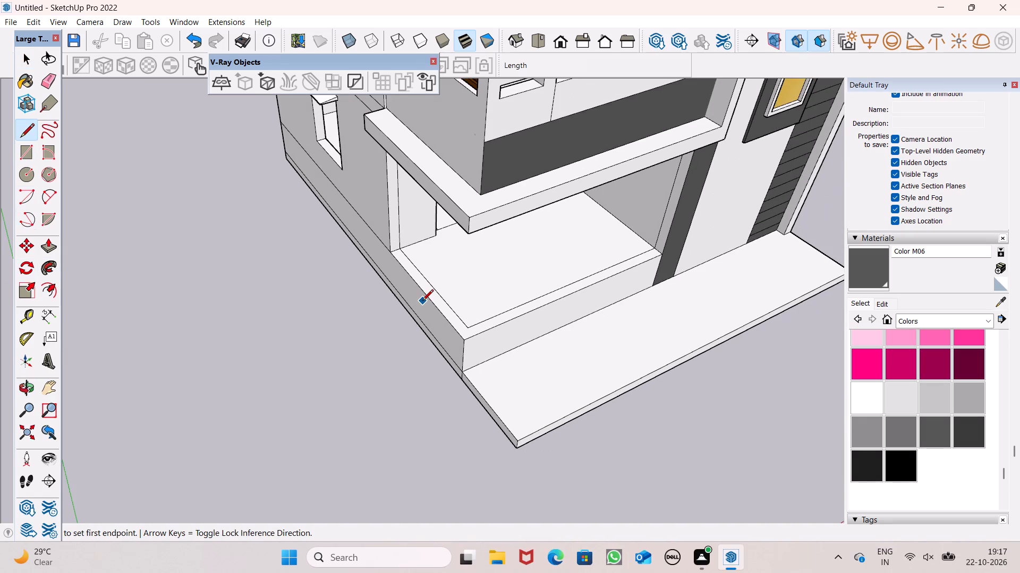
{"action": "scroll", "coordinate": [422, 301], "scroll_direction": "up", "scroll_amount": 5}
{"action": "middle_click_drag", "start_coordinate": [446, 308], "coordinate": [467, 320]}
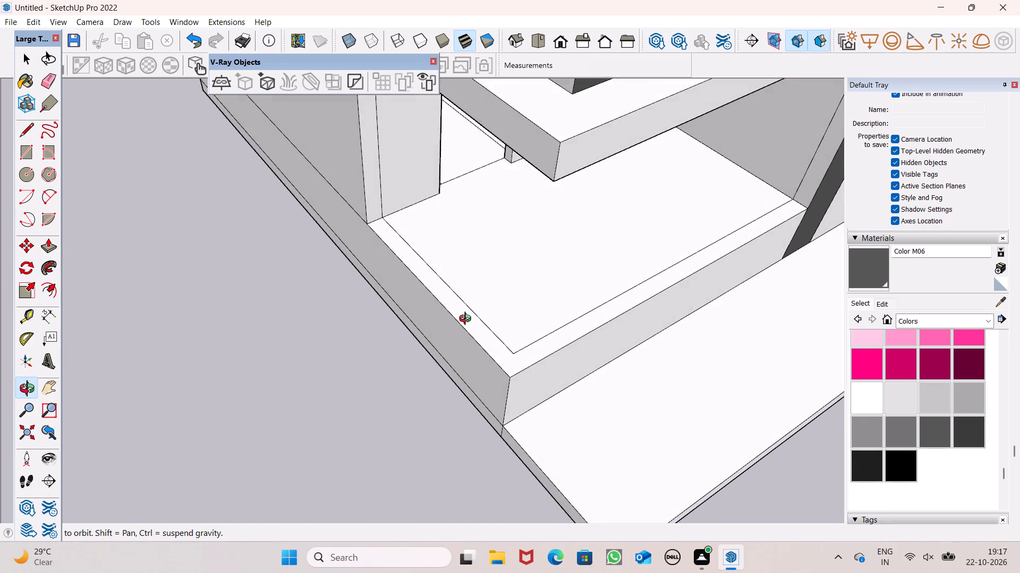
{"action": "middle_click_drag", "start_coordinate": [467, 320], "coordinate": [471, 312]}
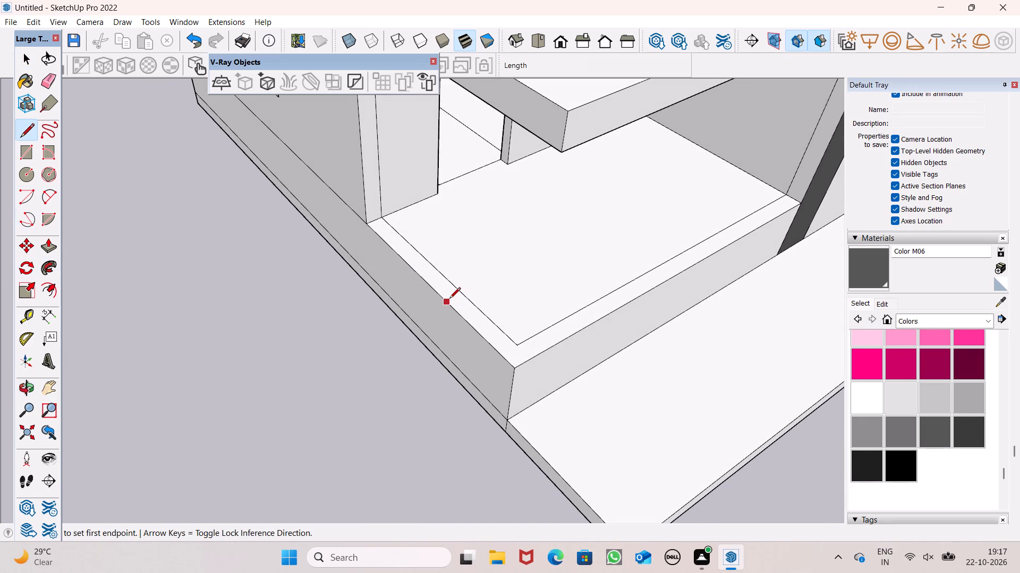
{"action": "scroll", "coordinate": [449, 299], "scroll_direction": "up", "scroll_amount": 5}
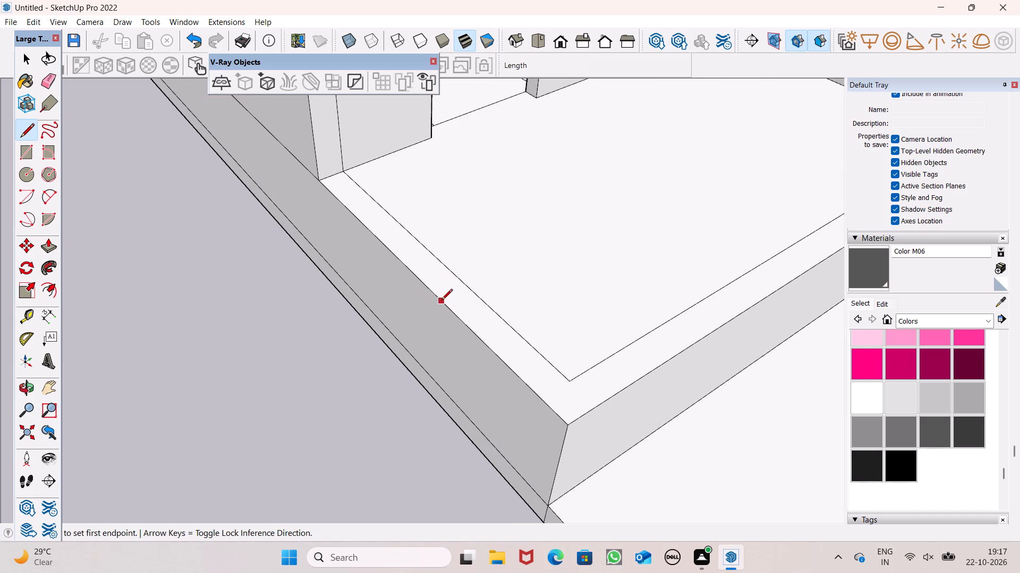
{"action": "left_click", "coordinate": [441, 301]}
{"action": "left_click", "coordinate": [471, 289]}
{"action": "scroll", "coordinate": [460, 316], "scroll_direction": "down", "scroll_amount": 2}
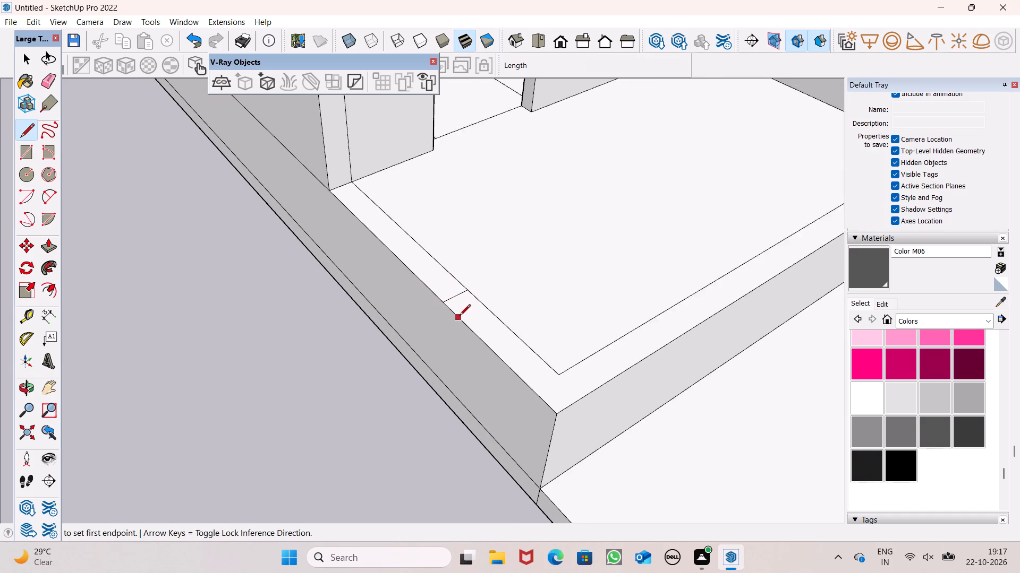
{"action": "scroll", "coordinate": [460, 316], "scroll_direction": "down", "scroll_amount": 3}
{"action": "key", "text": "space"}
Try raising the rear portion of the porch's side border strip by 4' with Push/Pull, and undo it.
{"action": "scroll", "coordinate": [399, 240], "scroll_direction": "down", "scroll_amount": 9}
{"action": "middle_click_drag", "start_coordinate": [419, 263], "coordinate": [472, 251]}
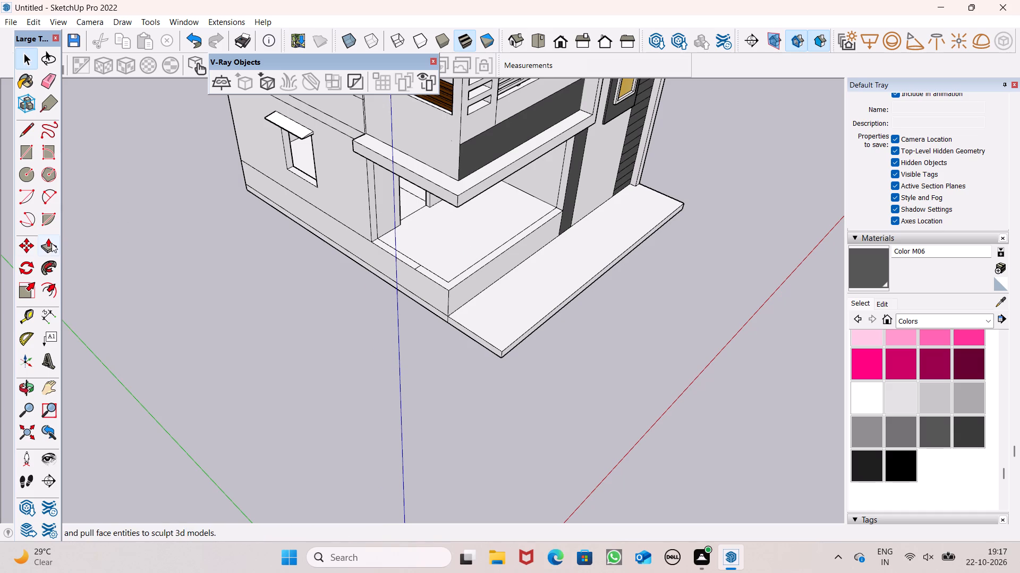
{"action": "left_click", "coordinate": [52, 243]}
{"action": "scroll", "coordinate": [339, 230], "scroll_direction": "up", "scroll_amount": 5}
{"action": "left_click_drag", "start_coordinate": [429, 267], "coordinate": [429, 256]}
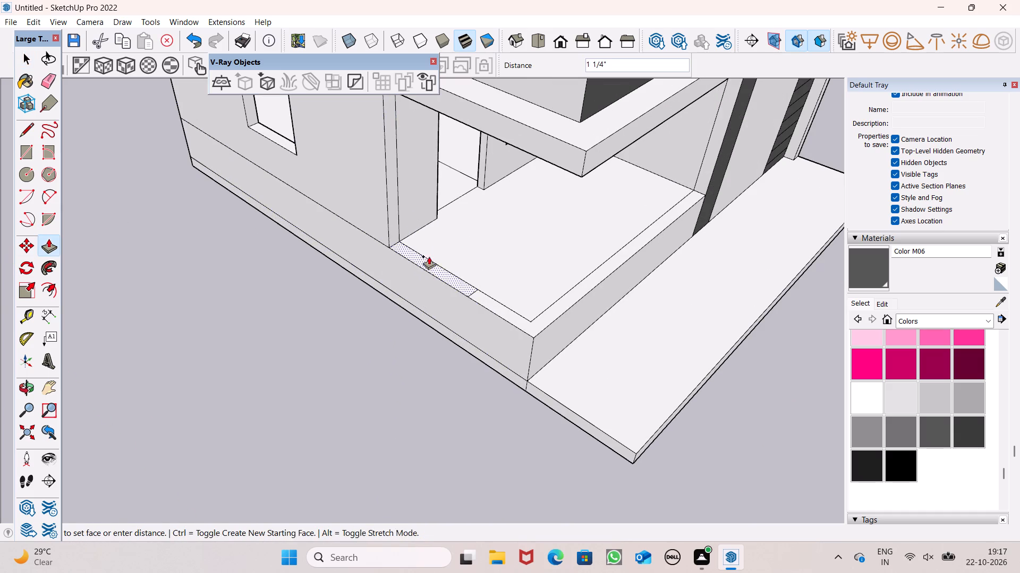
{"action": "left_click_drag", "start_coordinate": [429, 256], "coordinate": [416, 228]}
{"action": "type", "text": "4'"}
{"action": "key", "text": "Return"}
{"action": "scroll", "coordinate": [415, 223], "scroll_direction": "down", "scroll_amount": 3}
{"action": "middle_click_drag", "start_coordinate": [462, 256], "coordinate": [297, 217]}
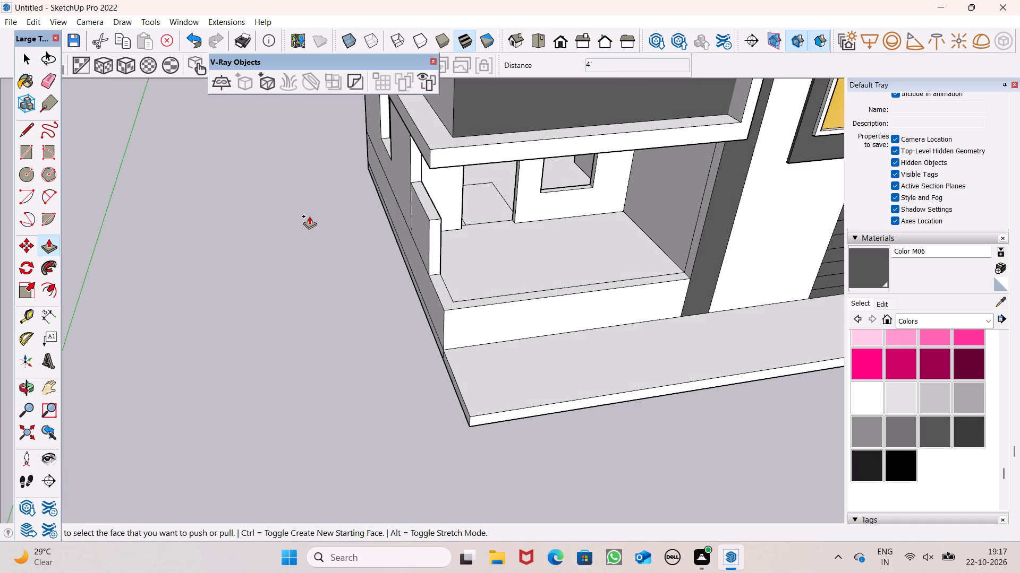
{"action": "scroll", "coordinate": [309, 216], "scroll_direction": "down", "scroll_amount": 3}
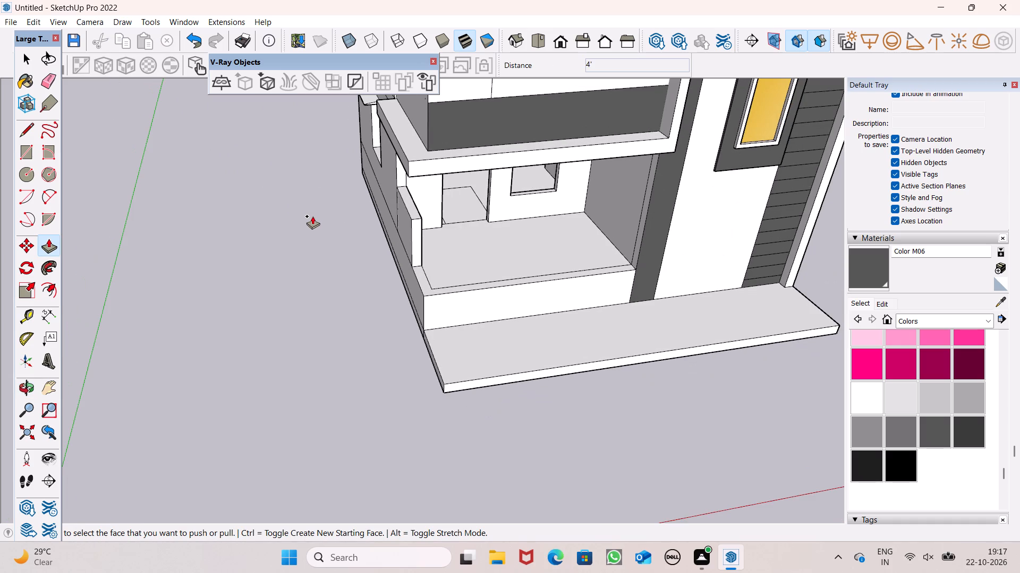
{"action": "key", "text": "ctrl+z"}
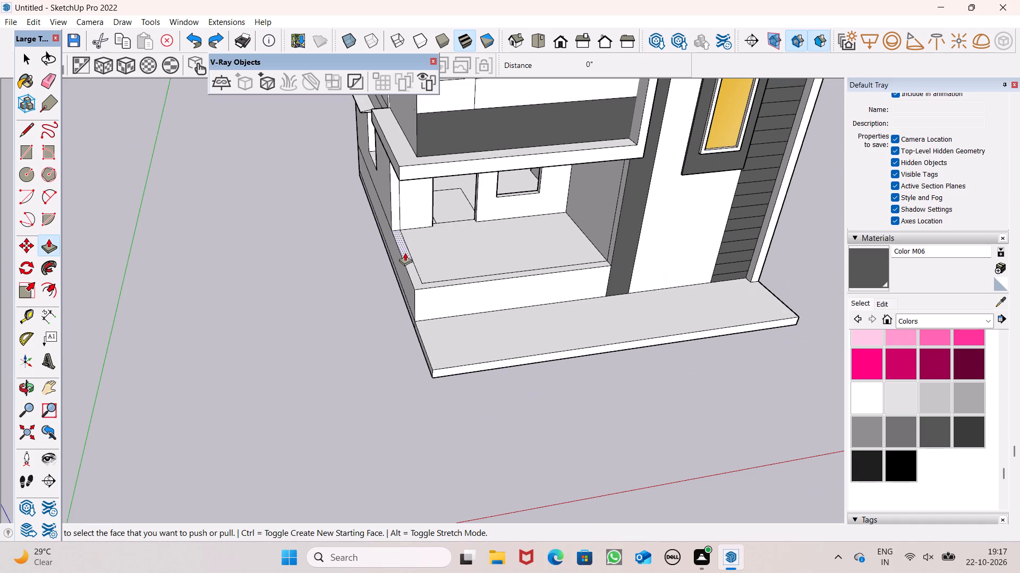
Push/Pull the rear portion of the porch's side border strip up 2' to form a low parapet wall.
{"action": "middle_click_drag", "start_coordinate": [408, 267], "coordinate": [447, 300]}
{"action": "scroll", "coordinate": [430, 265], "scroll_direction": "up", "scroll_amount": 5}
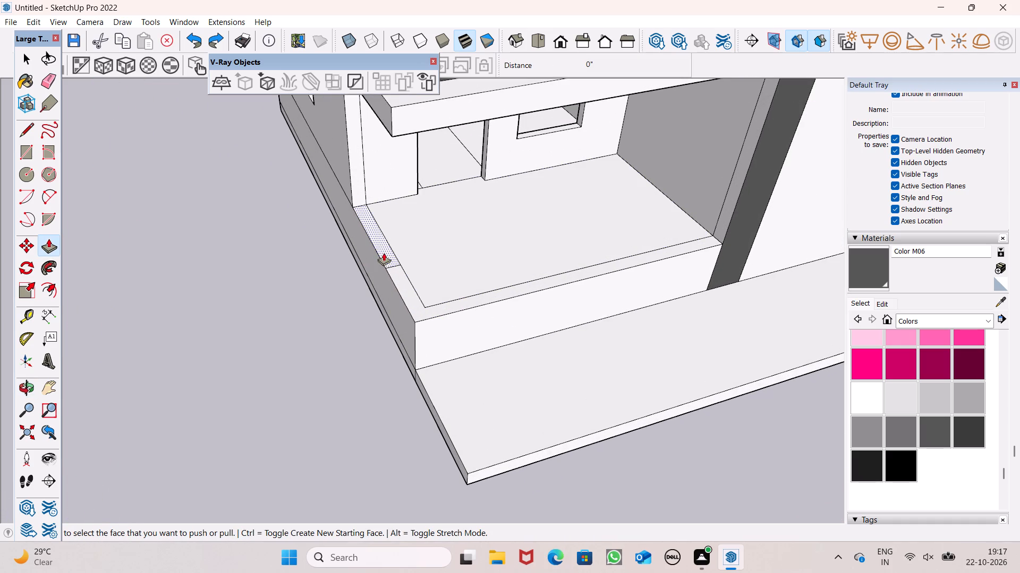
{"action": "left_click_drag", "start_coordinate": [384, 253], "coordinate": [395, 236]}
{"action": "type", "text": "2'"}
{"action": "key", "text": "Return"}
{"action": "scroll", "coordinate": [393, 236], "scroll_direction": "down", "scroll_amount": 4}
{"action": "middle_click_drag", "start_coordinate": [394, 259], "coordinate": [448, 216]}
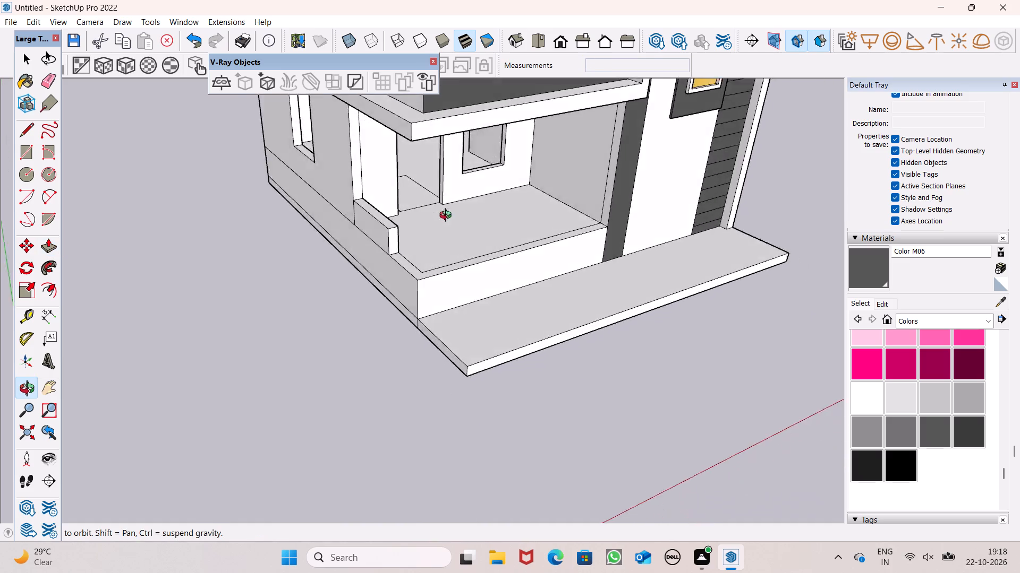
{"action": "middle_click_drag", "start_coordinate": [448, 216], "coordinate": [319, 262]}
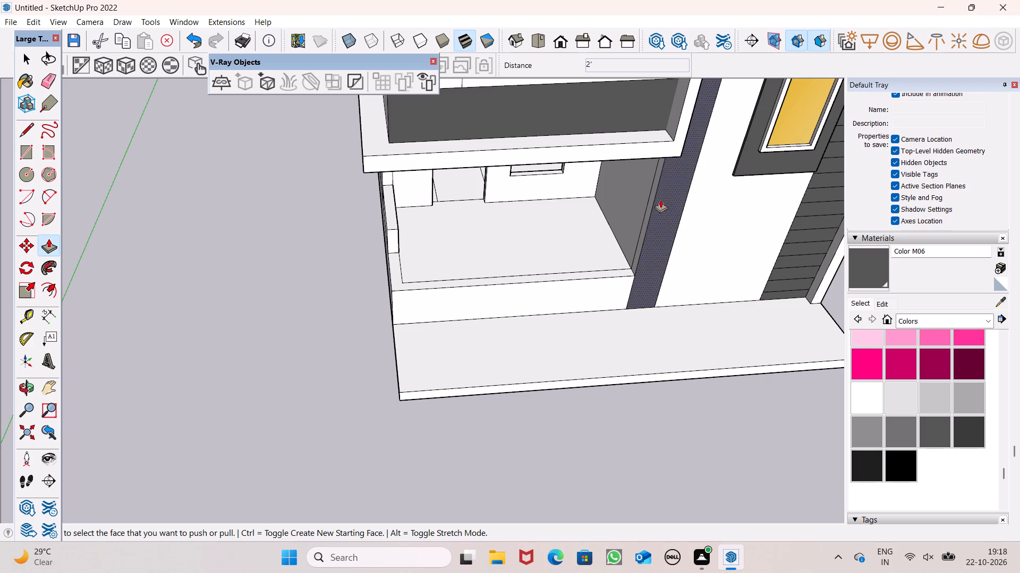
{"action": "scroll", "coordinate": [429, 216], "scroll_direction": "down", "scroll_amount": 1}
{"action": "middle_click_drag", "start_coordinate": [410, 232], "coordinate": [710, 171]}
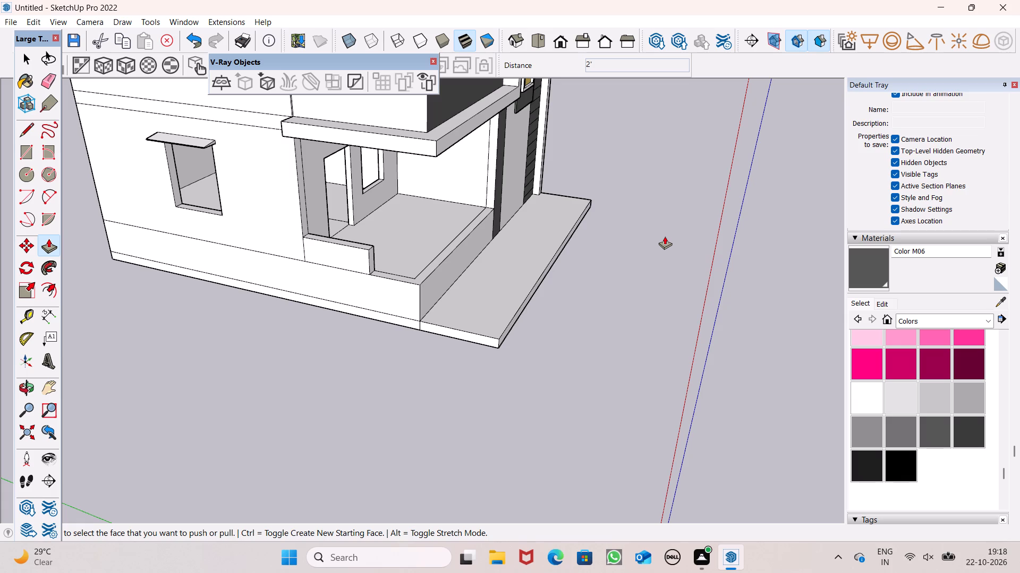
{"action": "middle_click_drag", "start_coordinate": [633, 250], "coordinate": [555, 344]}
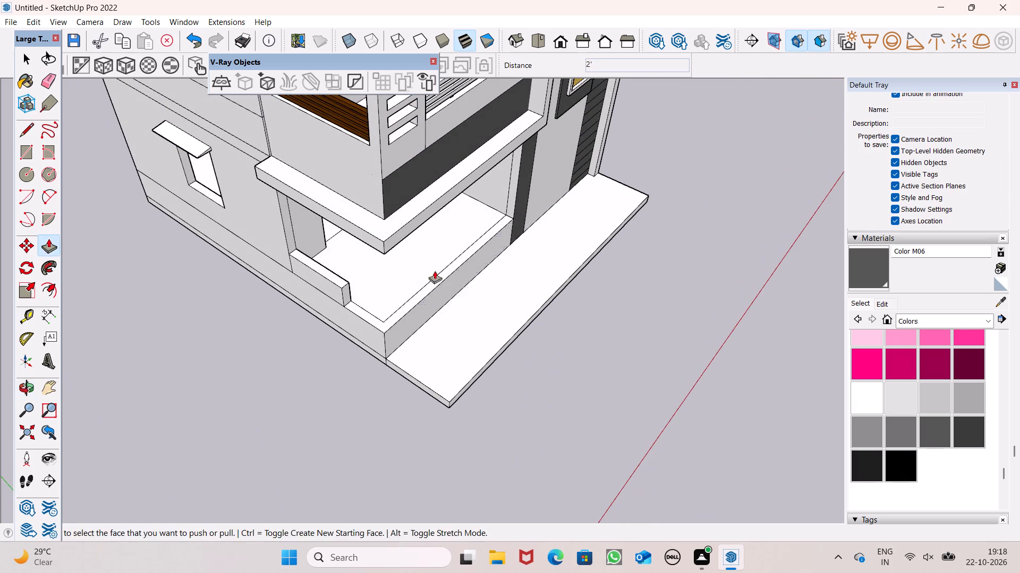
{"action": "key", "text": "space"}
Draw a 9" line from the border strip's inner corner straight across to the porch's front outer edge.
{"action": "left_click", "coordinate": [30, 131]}
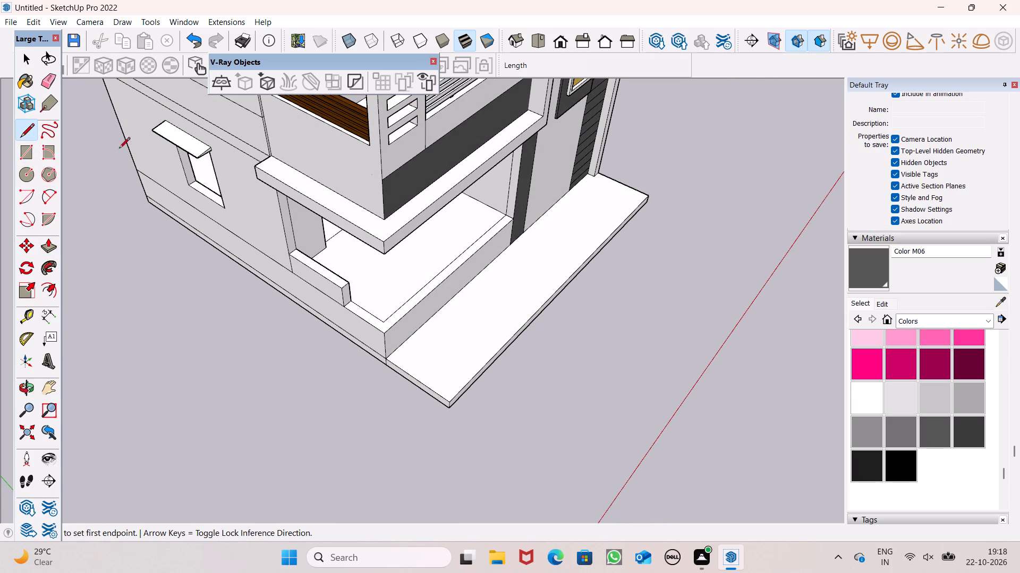
{"action": "scroll", "coordinate": [128, 155], "scroll_direction": "down", "scroll_amount": 3}
{"action": "middle_click_drag", "start_coordinate": [169, 249], "coordinate": [236, 359]}
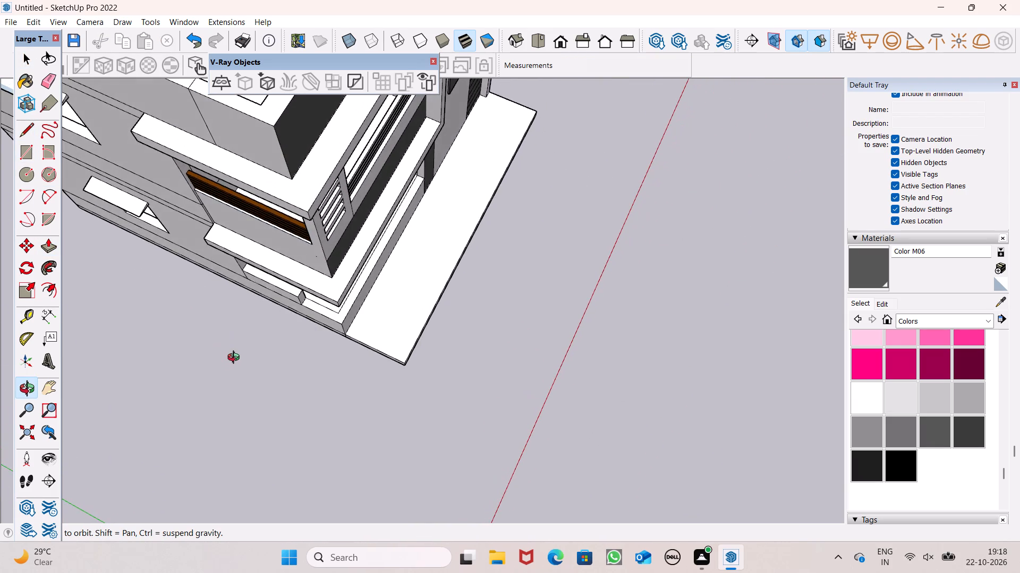
{"action": "middle_click_drag", "start_coordinate": [236, 359], "coordinate": [241, 383]}
{"action": "scroll", "coordinate": [241, 383], "scroll_direction": "down", "scroll_amount": 1}
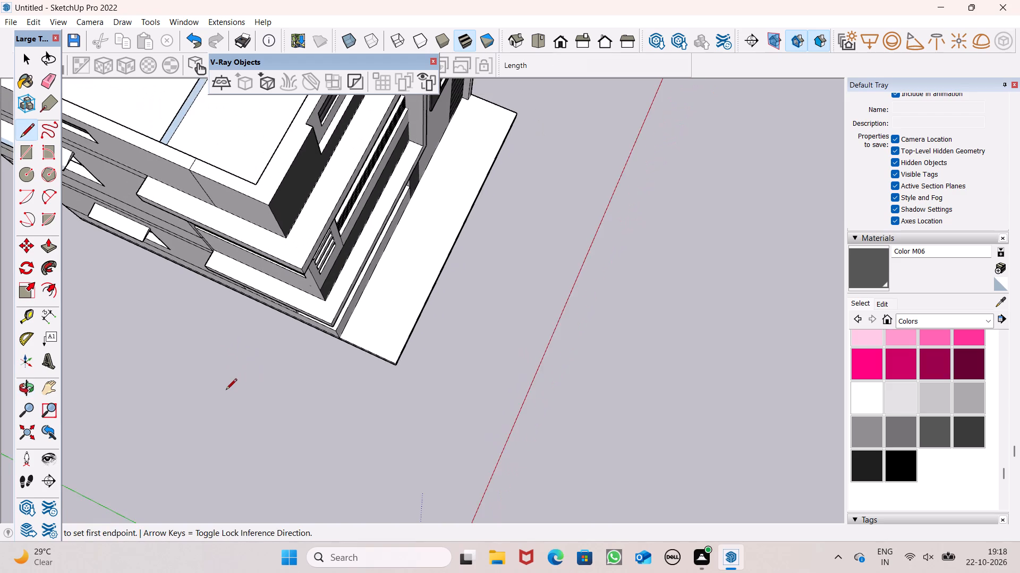
{"action": "scroll", "coordinate": [225, 390], "scroll_direction": "up", "scroll_amount": 7}
{"action": "scroll", "coordinate": [337, 328], "scroll_direction": "up", "scroll_amount": 7}
{"action": "scroll", "coordinate": [374, 272], "scroll_direction": "up", "scroll_amount": 4}
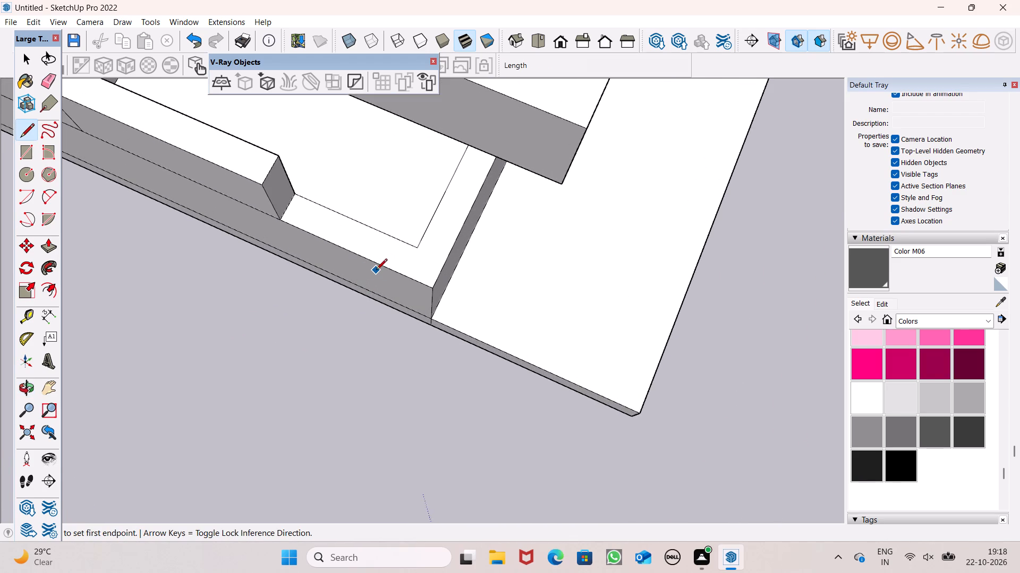
{"action": "middle_click_drag", "start_coordinate": [375, 271], "coordinate": [358, 270]}
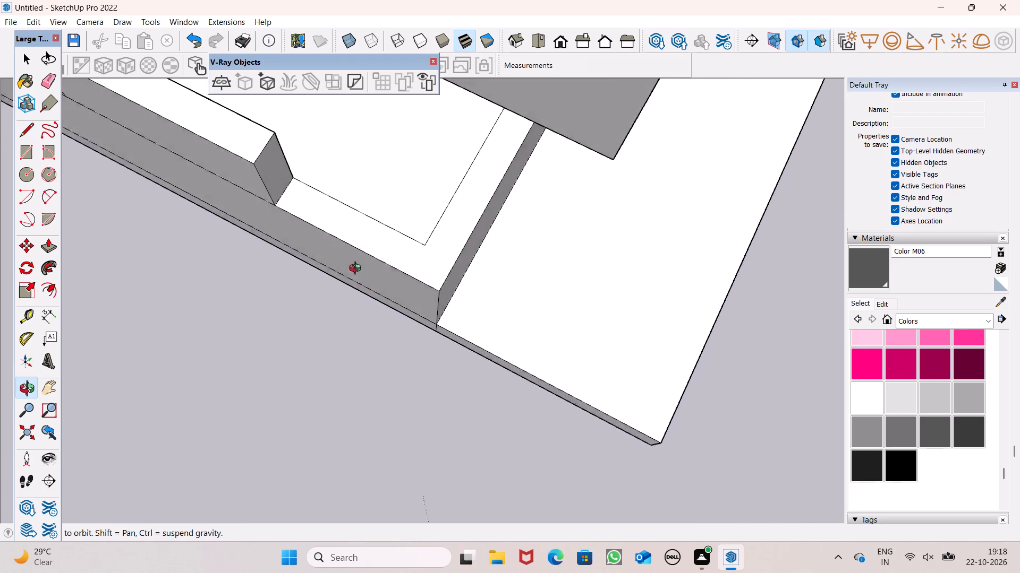
{"action": "middle_click_drag", "start_coordinate": [358, 270], "coordinate": [370, 247]}
{"action": "scroll", "coordinate": [410, 246], "scroll_direction": "up", "scroll_amount": 6}
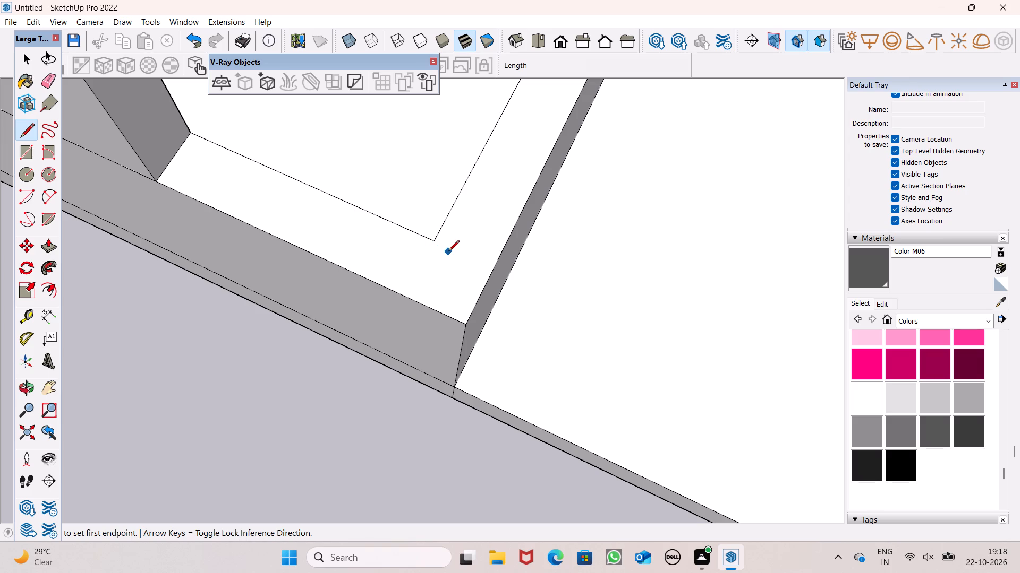
{"action": "scroll", "coordinate": [448, 252], "scroll_direction": "down", "scroll_amount": 7}
{"action": "middle_click_drag", "start_coordinate": [472, 245], "coordinate": [439, 255]}
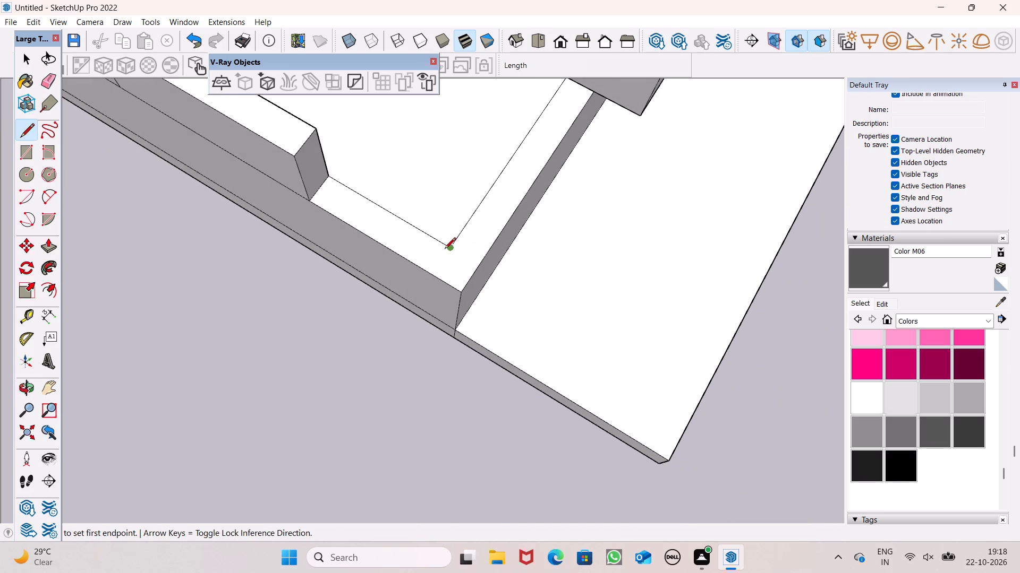
{"action": "scroll", "coordinate": [446, 250], "scroll_direction": "up", "scroll_amount": 5}
{"action": "scroll", "coordinate": [455, 246], "scroll_direction": "down", "scroll_amount": 2}
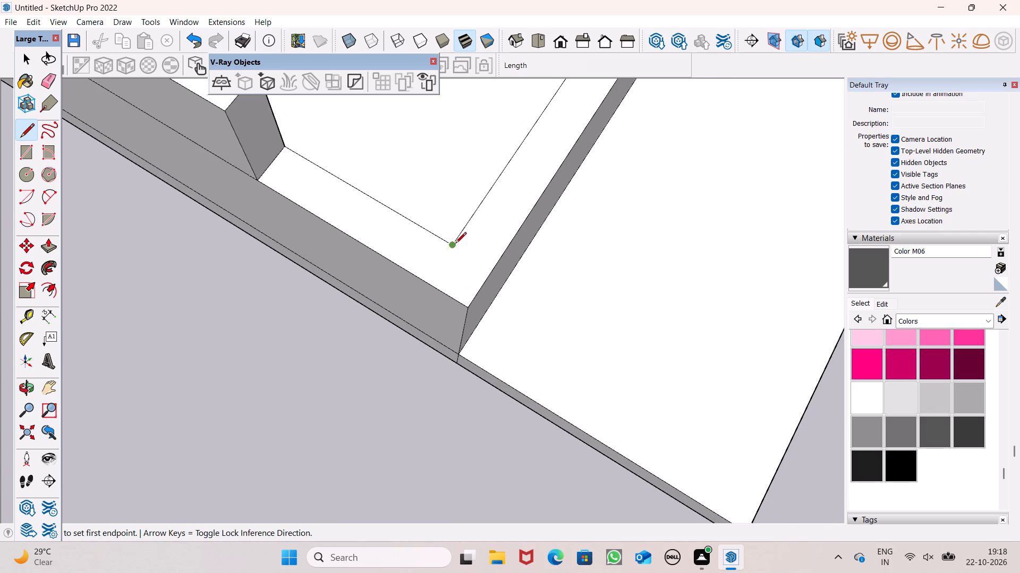
{"action": "scroll", "coordinate": [455, 244], "scroll_direction": "down", "scroll_amount": 3}
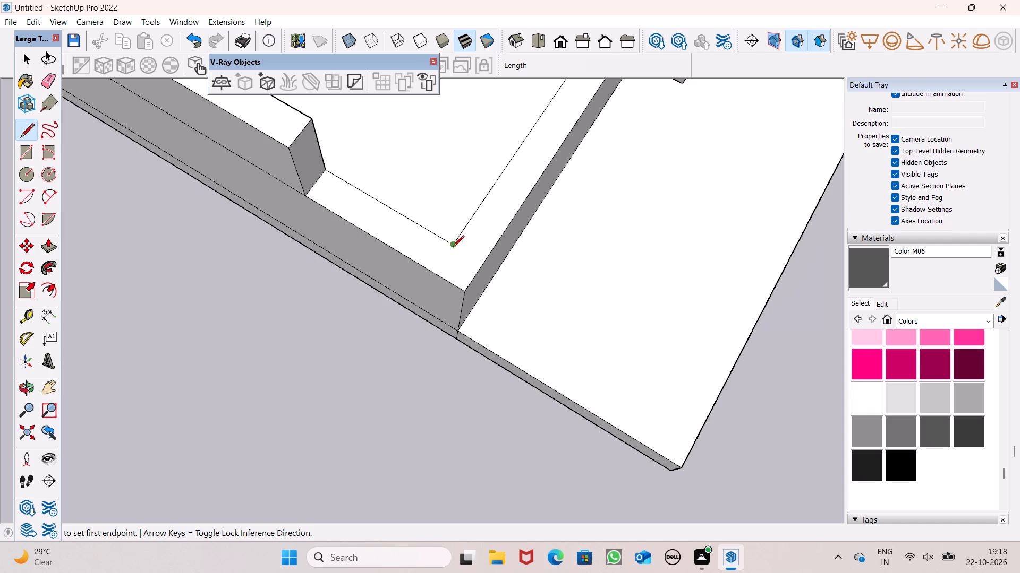
{"action": "scroll", "coordinate": [426, 236], "scroll_direction": "down", "scroll_amount": 3}
{"action": "middle_click_drag", "start_coordinate": [434, 244], "coordinate": [407, 222]}
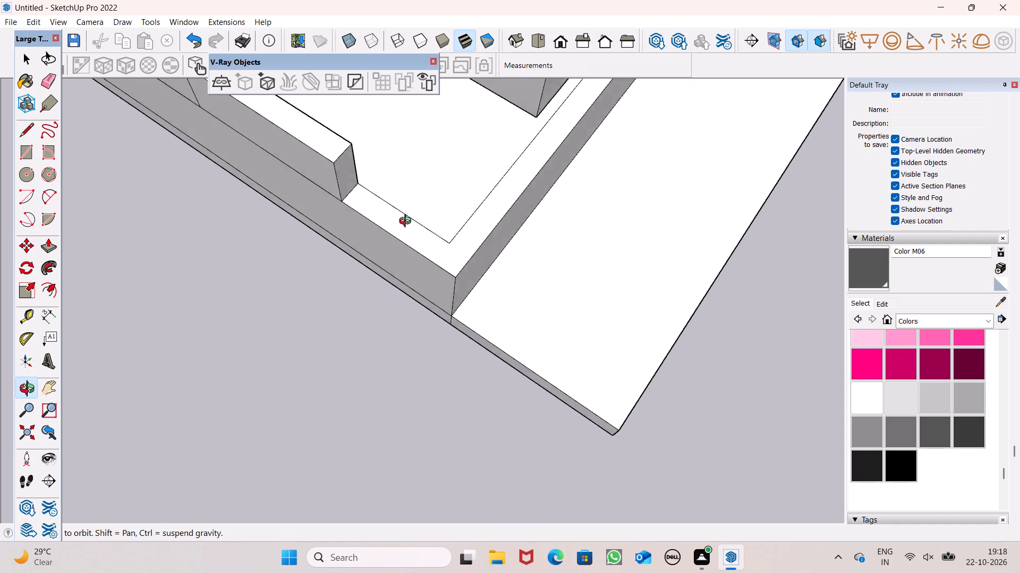
{"action": "middle_click_drag", "start_coordinate": [407, 222], "coordinate": [352, 45]}
{"action": "scroll", "coordinate": [454, 162], "scroll_direction": "up", "scroll_amount": 1}
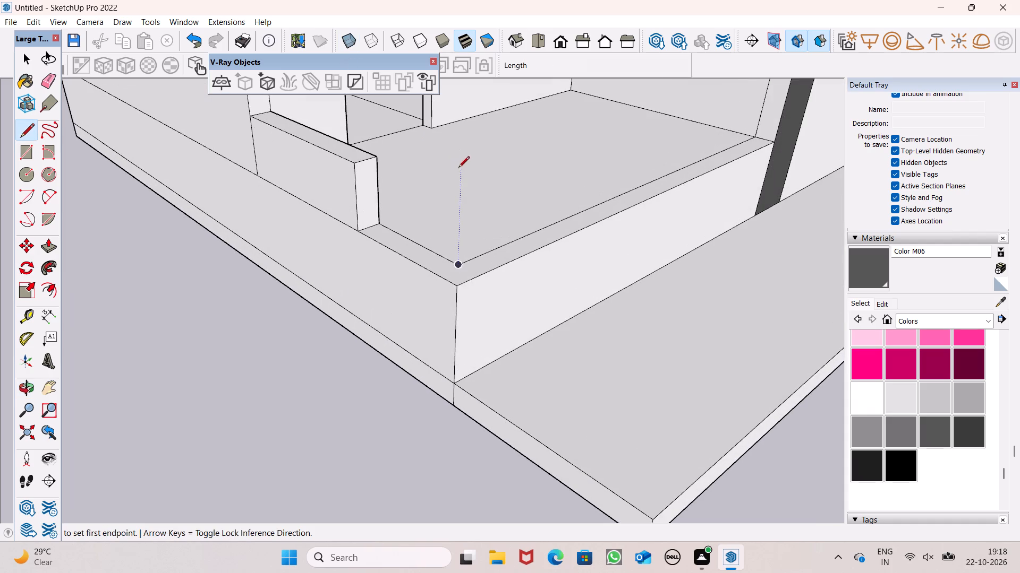
{"action": "scroll", "coordinate": [472, 184], "scroll_direction": "down", "scroll_amount": 2}
{"action": "middle_click_drag", "start_coordinate": [475, 230], "coordinate": [529, 300]}
{"action": "scroll", "coordinate": [513, 296], "scroll_direction": "up", "scroll_amount": 4}
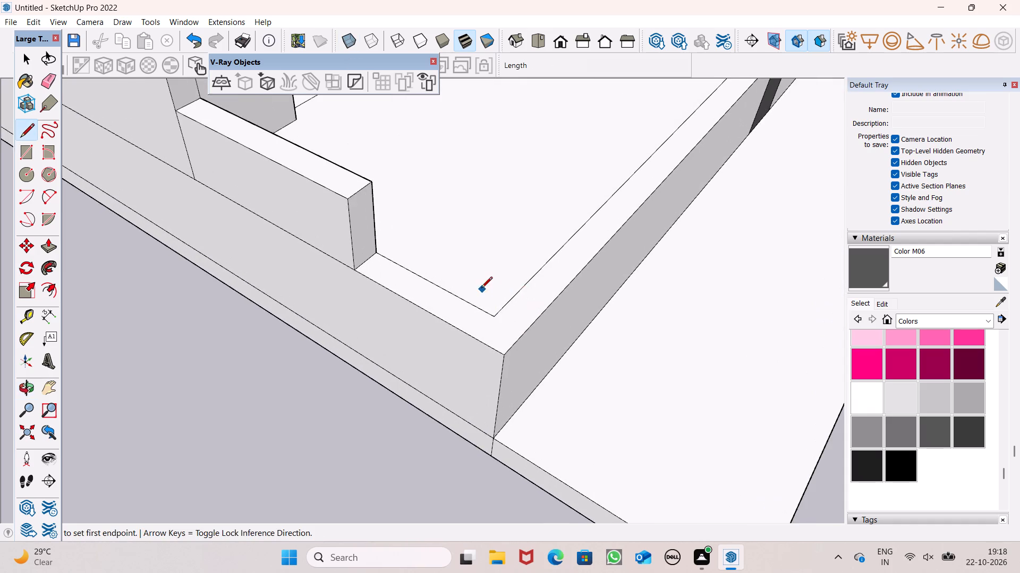
{"action": "scroll", "coordinate": [481, 288], "scroll_direction": "down", "scroll_amount": 4}
{"action": "middle_click_drag", "start_coordinate": [479, 298], "coordinate": [497, 335]}
{"action": "scroll", "coordinate": [497, 295], "scroll_direction": "down", "scroll_amount": 3}
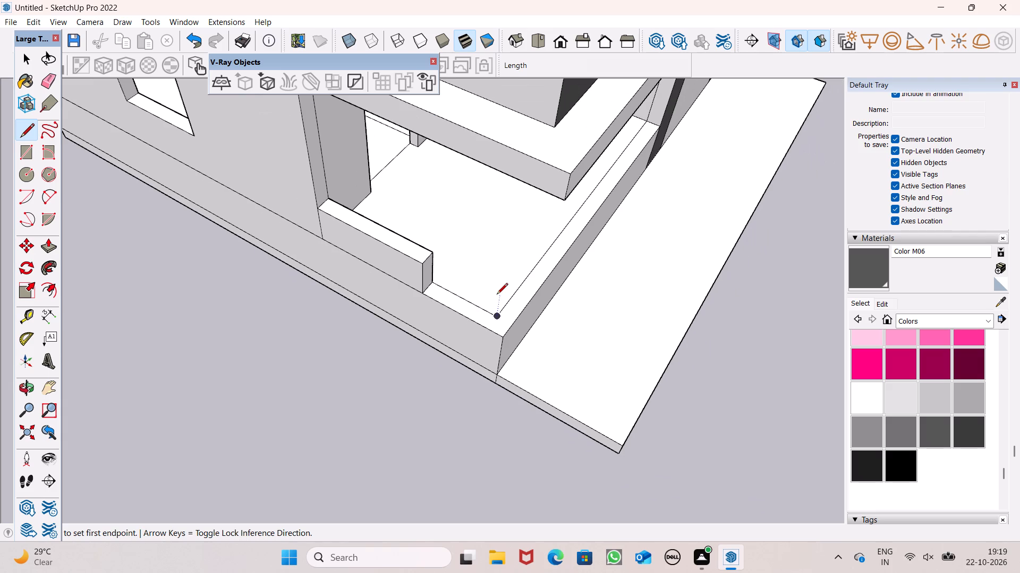
{"action": "scroll", "coordinate": [482, 318], "scroll_direction": "up", "scroll_amount": 7}
{"action": "scroll", "coordinate": [484, 293], "scroll_direction": "down", "scroll_amount": 2}
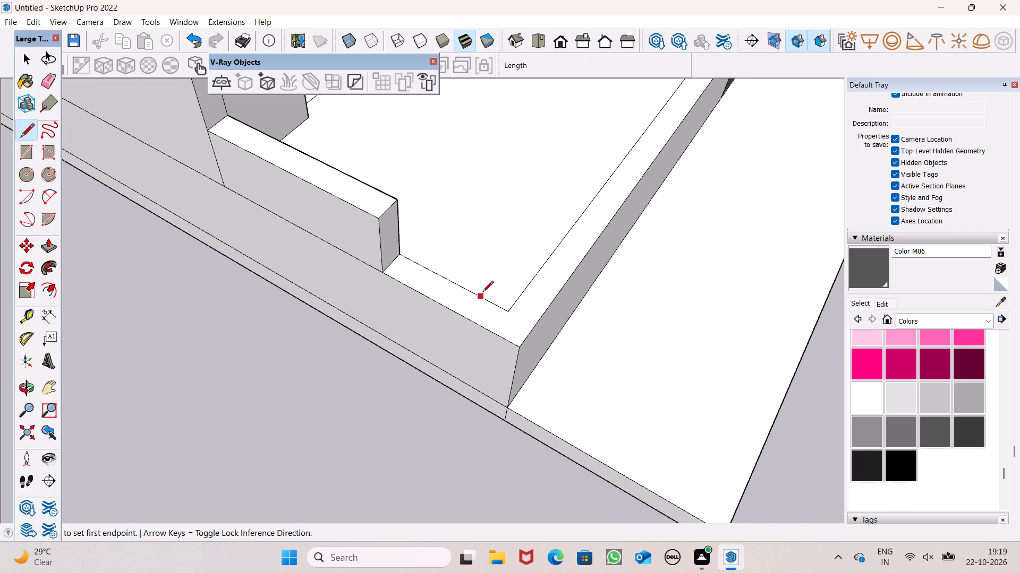
{"action": "scroll", "coordinate": [515, 306], "scroll_direction": "up", "scroll_amount": 5}
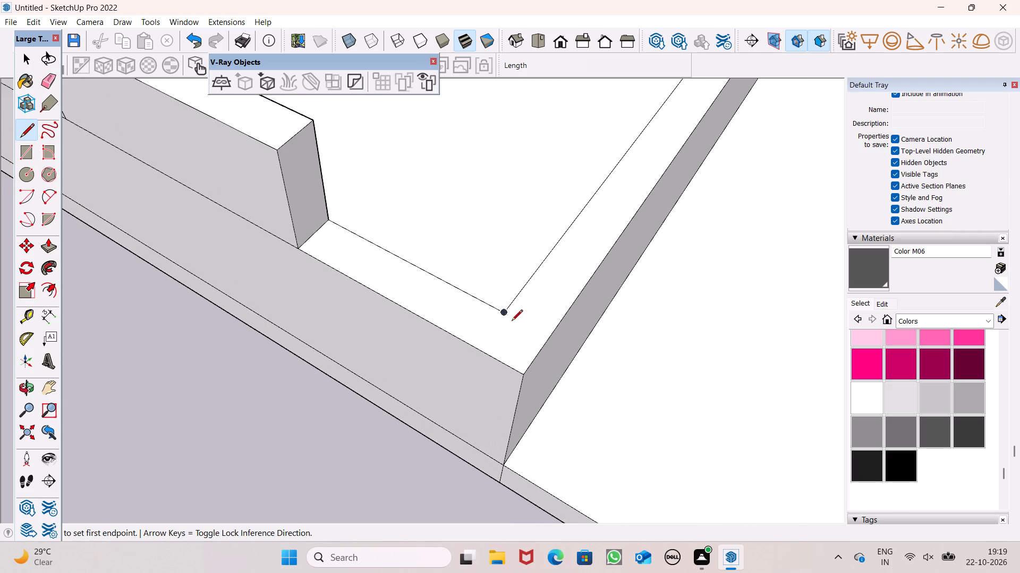
{"action": "scroll", "coordinate": [512, 322], "scroll_direction": "up", "scroll_amount": 1}
{"action": "left_click", "coordinate": [500, 312]}
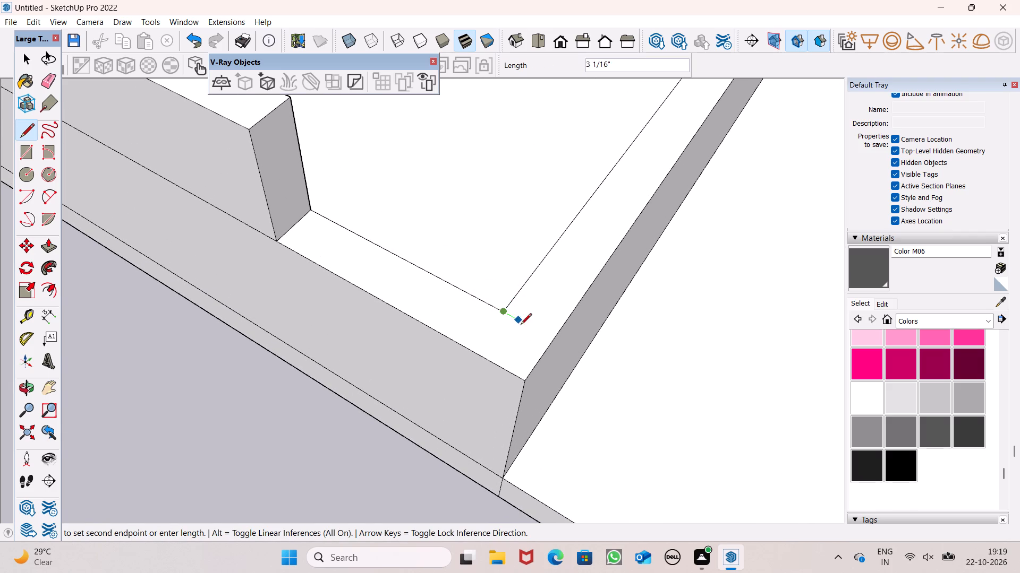
{"action": "left_click", "coordinate": [549, 341]}
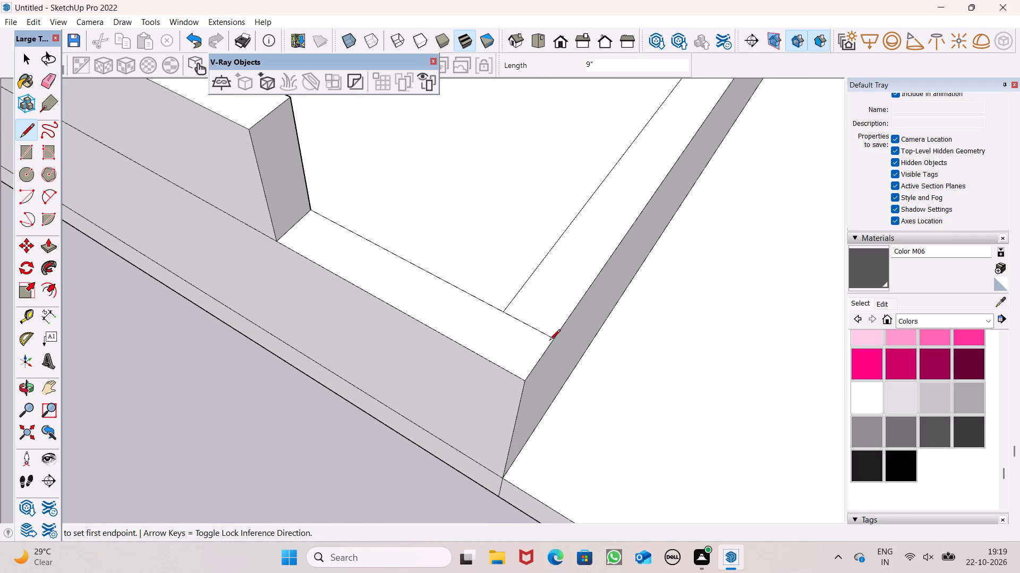
Draw a 9" line from the border strip's inner corner to the porch's side outer edge, closing off a corner square.
{"action": "left_click", "coordinate": [500, 312]}
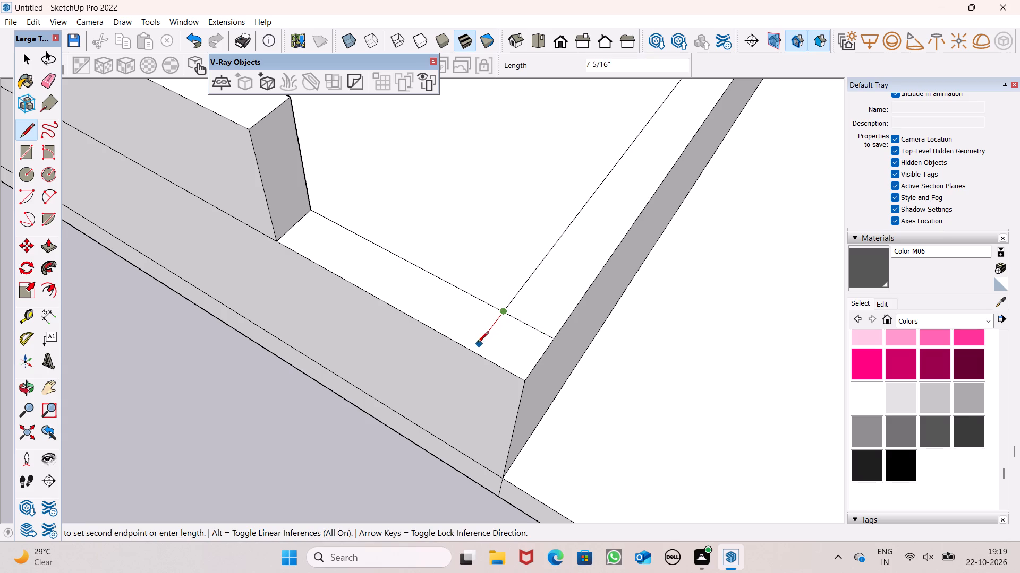
{"action": "left_click", "coordinate": [473, 349]}
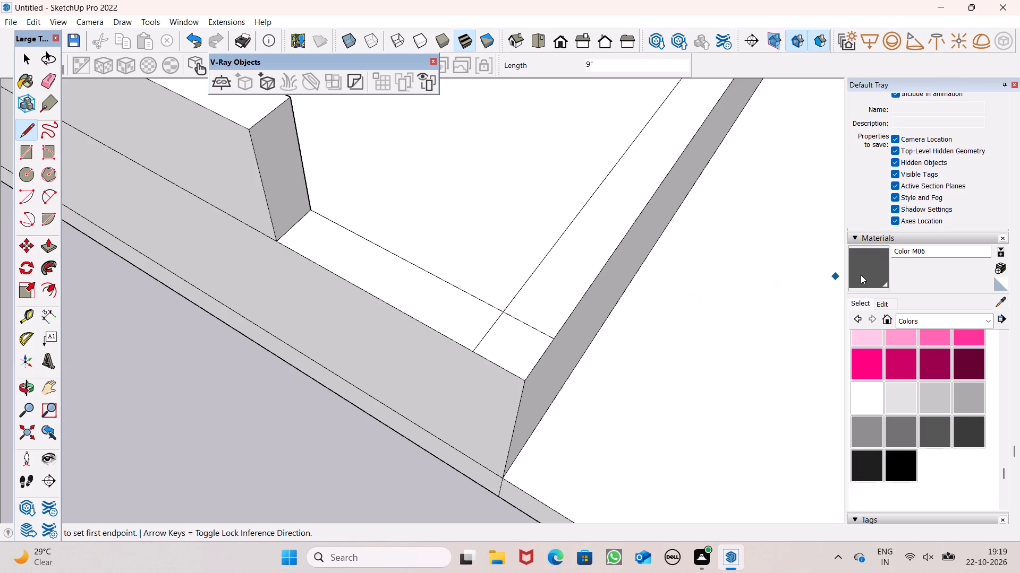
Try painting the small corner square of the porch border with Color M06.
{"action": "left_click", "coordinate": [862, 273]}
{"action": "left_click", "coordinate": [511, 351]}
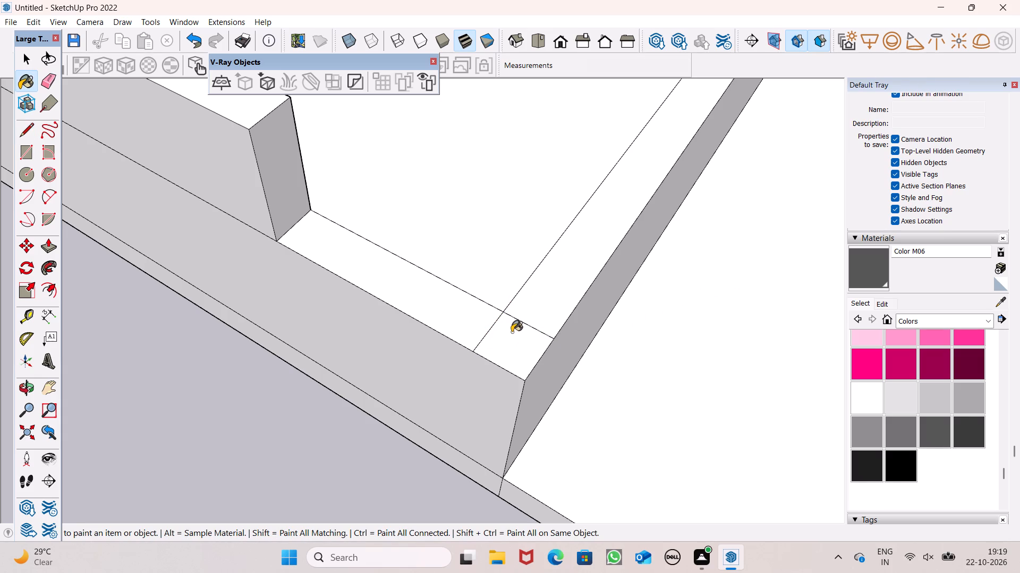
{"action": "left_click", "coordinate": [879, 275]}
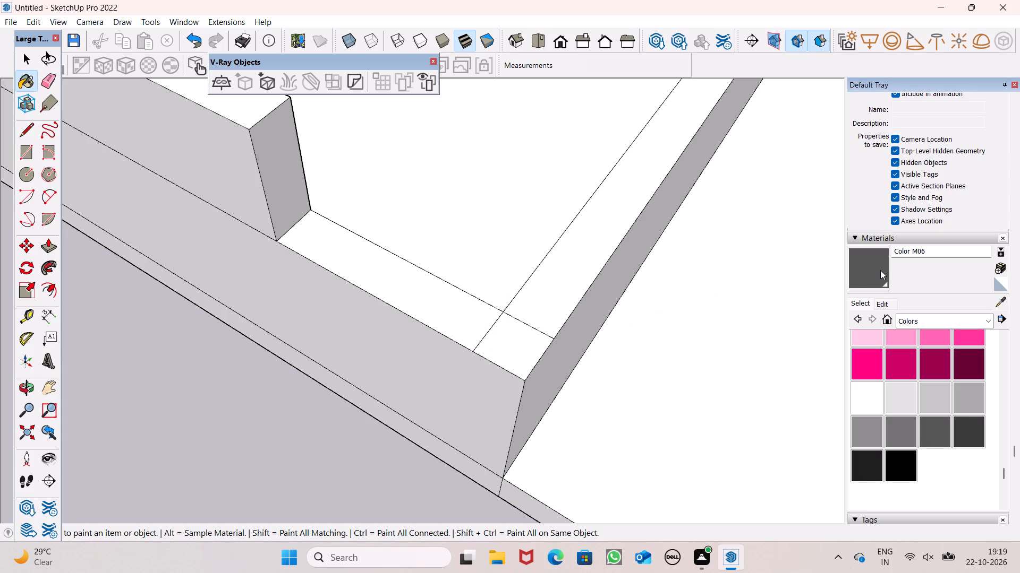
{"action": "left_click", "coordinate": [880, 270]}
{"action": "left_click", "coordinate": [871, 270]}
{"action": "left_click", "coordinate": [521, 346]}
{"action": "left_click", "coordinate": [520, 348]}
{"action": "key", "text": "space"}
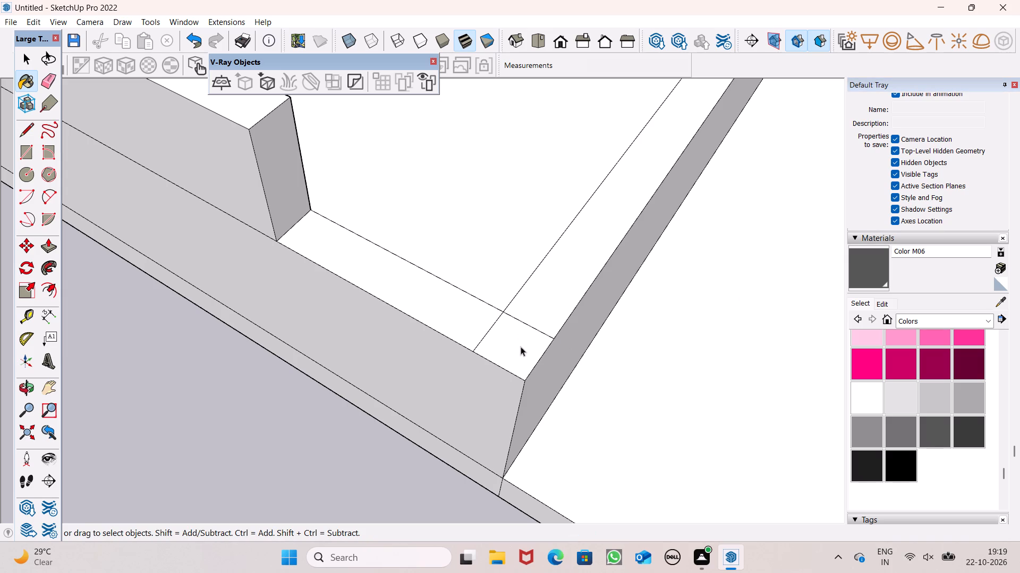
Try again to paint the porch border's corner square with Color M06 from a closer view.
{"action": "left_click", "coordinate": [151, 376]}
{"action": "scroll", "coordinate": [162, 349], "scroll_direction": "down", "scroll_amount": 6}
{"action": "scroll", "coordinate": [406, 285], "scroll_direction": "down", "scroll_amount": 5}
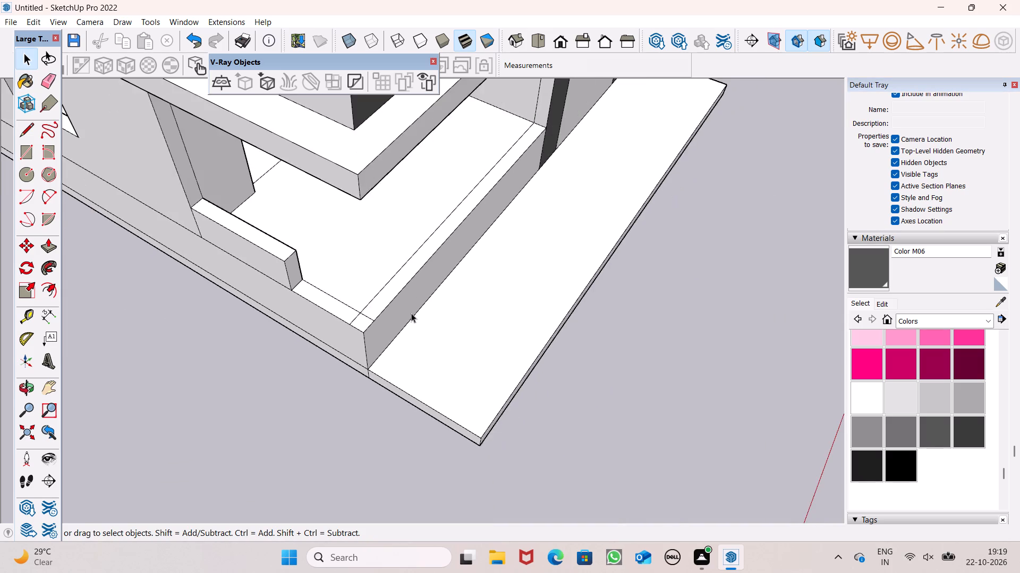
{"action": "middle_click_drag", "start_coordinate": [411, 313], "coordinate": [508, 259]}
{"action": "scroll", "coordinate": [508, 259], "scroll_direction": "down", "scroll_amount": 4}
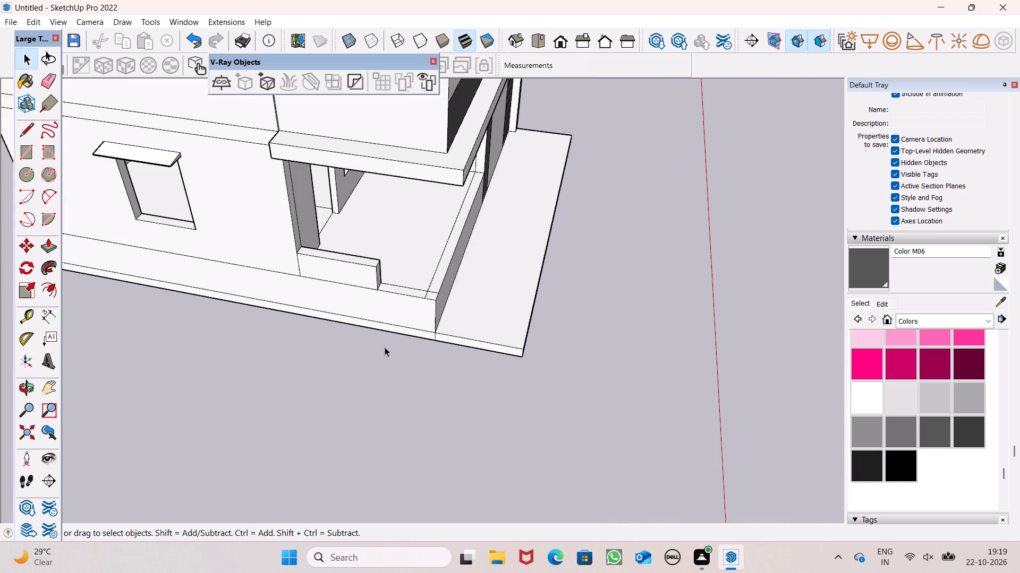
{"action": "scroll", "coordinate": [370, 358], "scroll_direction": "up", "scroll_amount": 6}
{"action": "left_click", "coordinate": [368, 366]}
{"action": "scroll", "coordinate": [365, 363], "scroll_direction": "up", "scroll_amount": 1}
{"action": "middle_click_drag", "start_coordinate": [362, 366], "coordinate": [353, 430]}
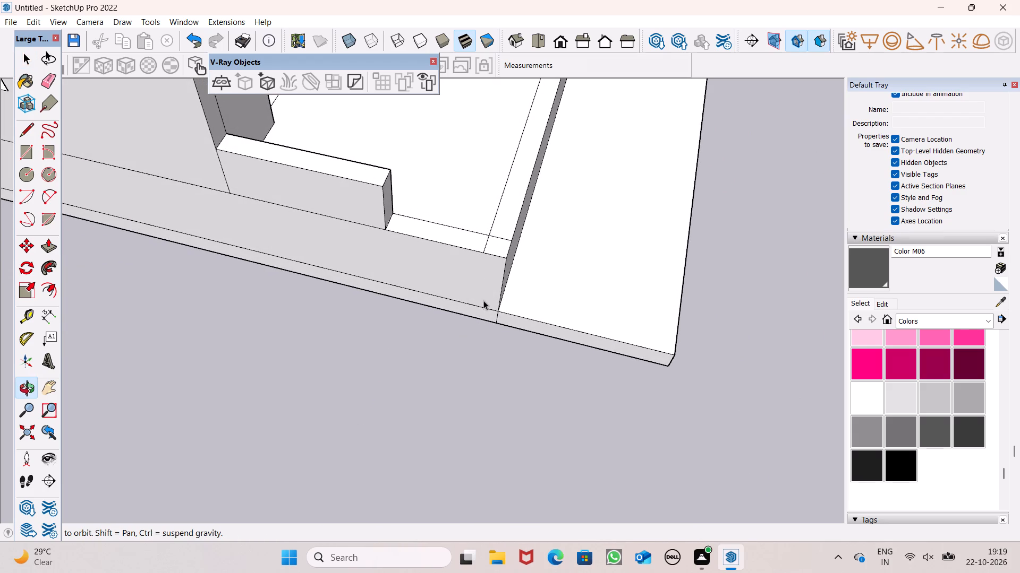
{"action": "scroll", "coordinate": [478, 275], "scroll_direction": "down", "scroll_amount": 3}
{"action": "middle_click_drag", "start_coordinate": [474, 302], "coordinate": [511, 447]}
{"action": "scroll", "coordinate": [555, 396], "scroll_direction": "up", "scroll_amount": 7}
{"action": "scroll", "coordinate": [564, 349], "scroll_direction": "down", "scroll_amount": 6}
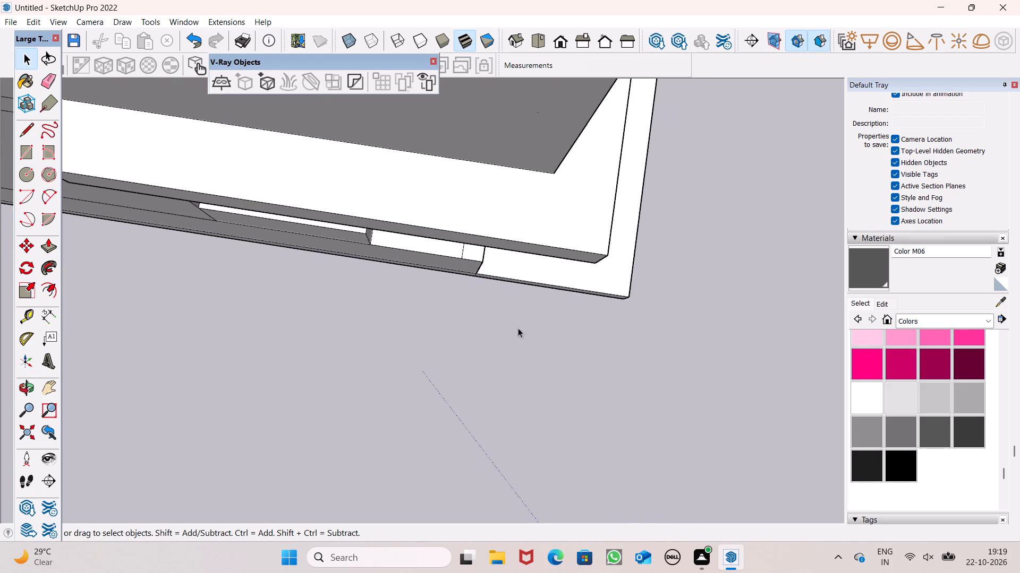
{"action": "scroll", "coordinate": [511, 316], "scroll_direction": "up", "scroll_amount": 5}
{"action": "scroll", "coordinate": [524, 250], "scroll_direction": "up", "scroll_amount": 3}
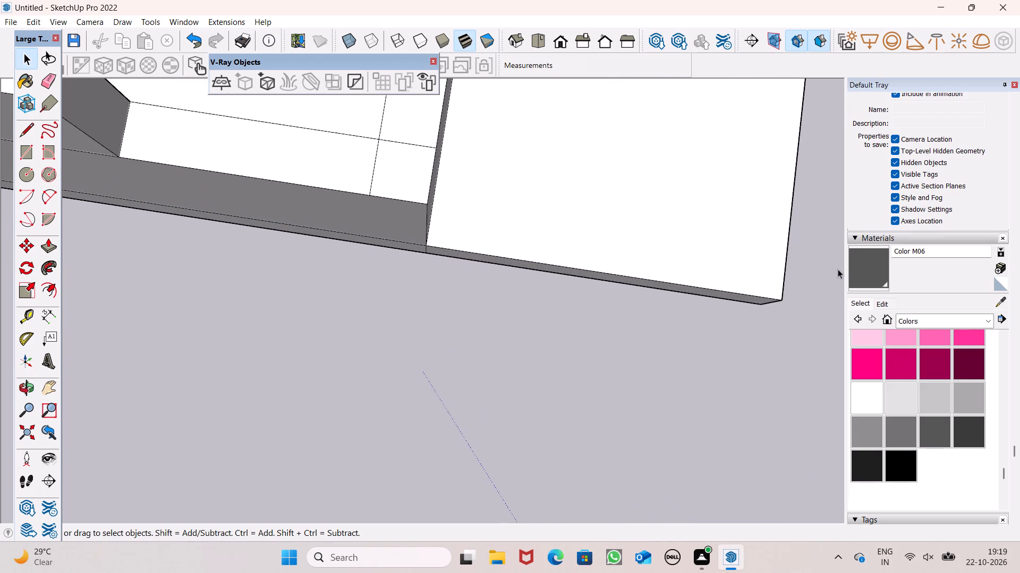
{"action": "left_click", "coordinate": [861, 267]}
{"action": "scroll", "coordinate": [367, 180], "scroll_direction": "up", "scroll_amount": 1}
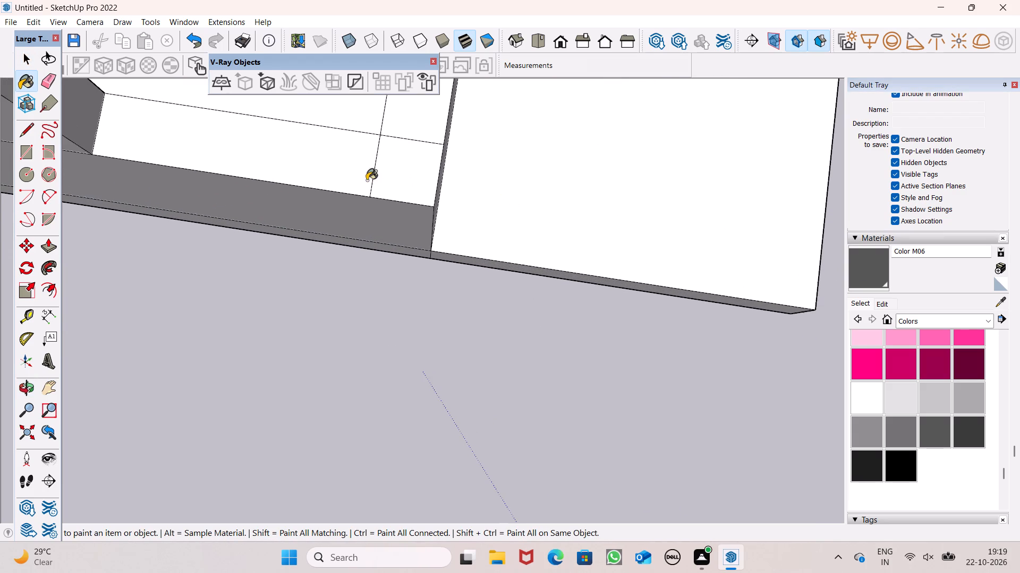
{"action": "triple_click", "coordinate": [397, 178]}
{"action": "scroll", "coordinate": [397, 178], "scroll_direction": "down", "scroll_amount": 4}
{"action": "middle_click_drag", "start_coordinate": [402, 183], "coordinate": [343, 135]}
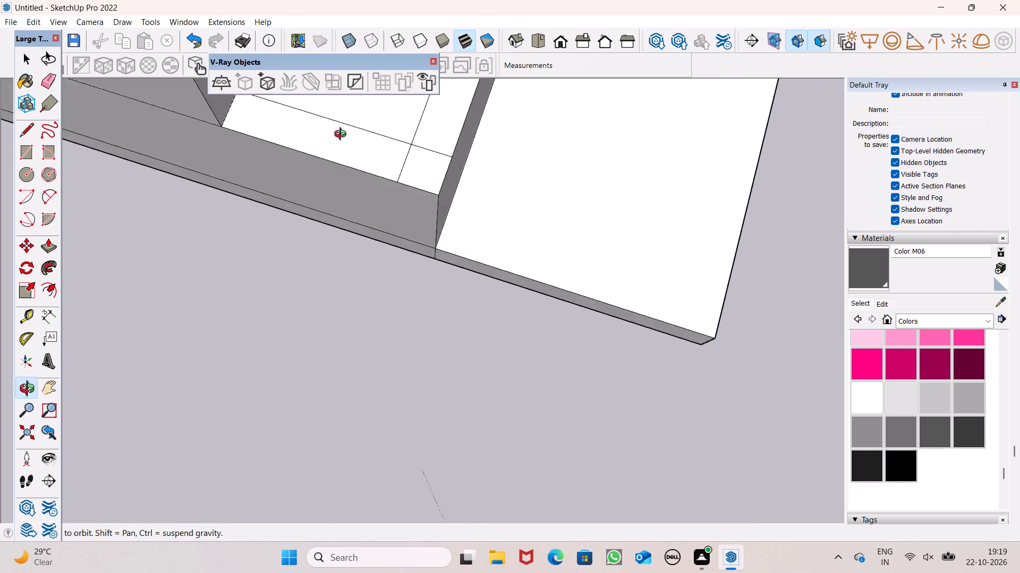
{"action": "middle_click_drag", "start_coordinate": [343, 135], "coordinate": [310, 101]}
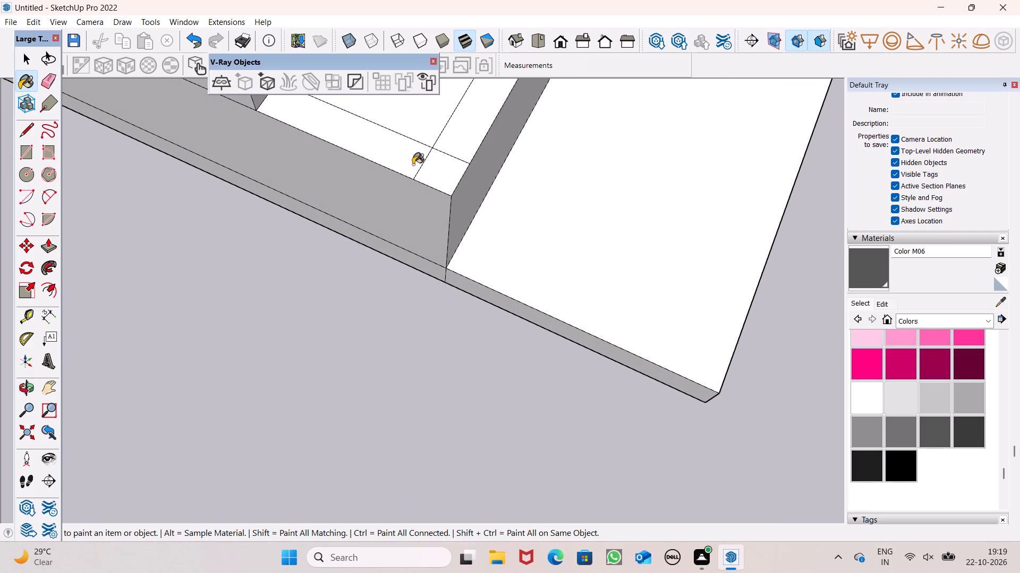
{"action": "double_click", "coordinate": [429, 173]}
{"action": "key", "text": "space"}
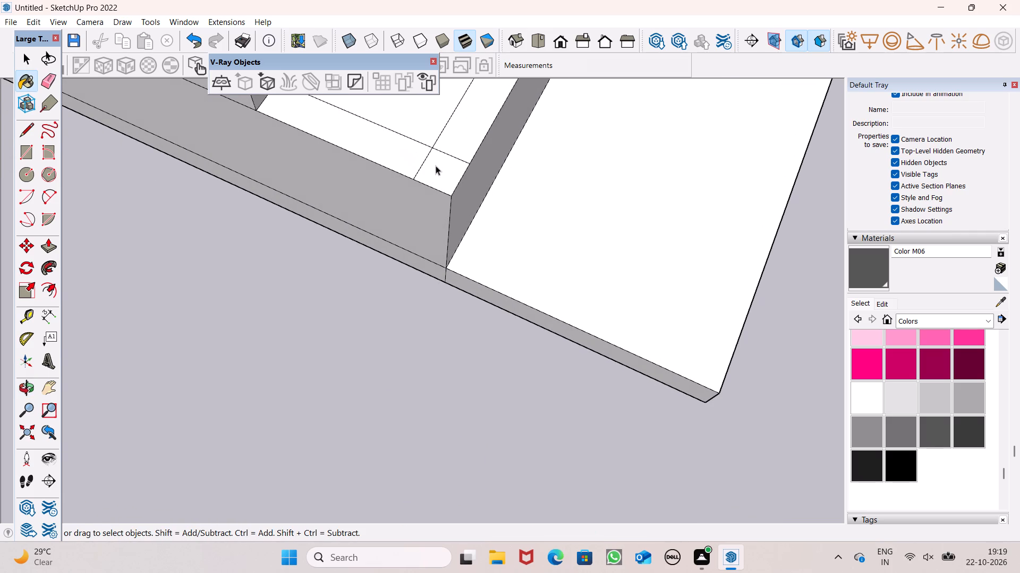
Select the porch border's corner square and paint it with Color M06.
{"action": "scroll", "coordinate": [436, 166], "scroll_direction": "down", "scroll_amount": 3}
{"action": "middle_click_drag", "start_coordinate": [441, 167], "coordinate": [386, 168]}
{"action": "left_click", "coordinate": [452, 168]}
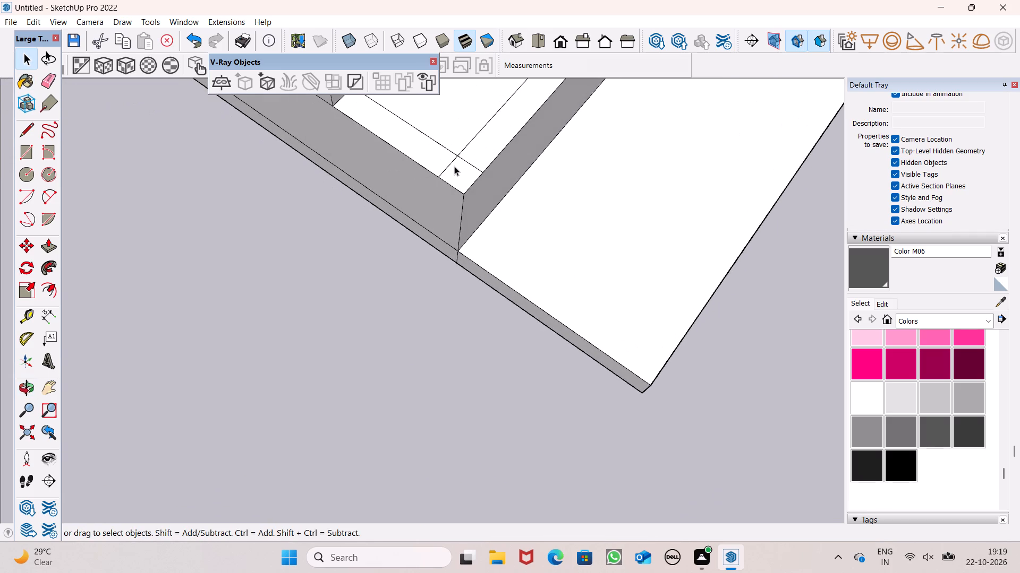
{"action": "left_click", "coordinate": [888, 265]}
{"action": "left_click", "coordinate": [872, 264]}
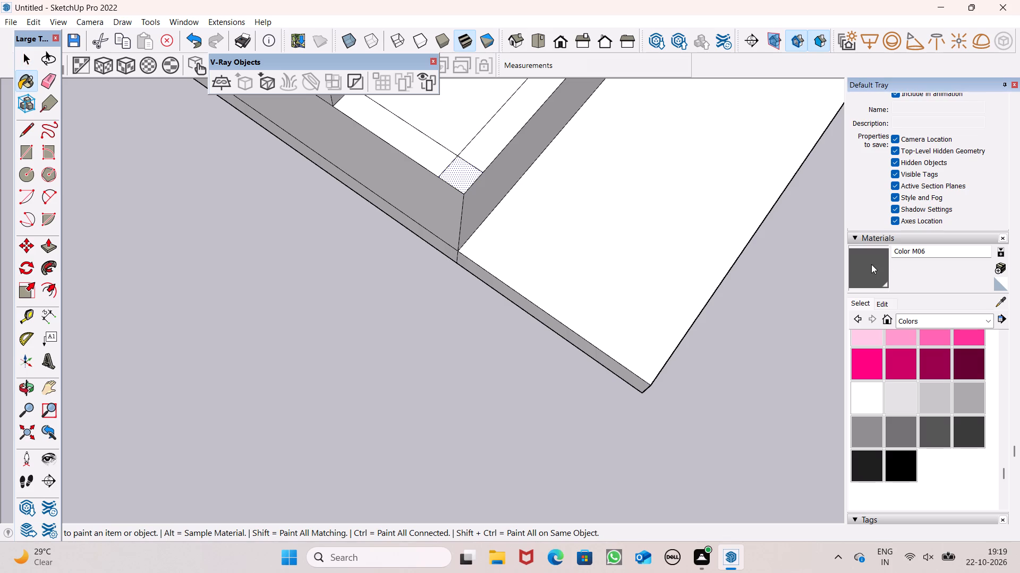
{"action": "left_click_drag", "start_coordinate": [450, 166], "coordinate": [449, 173]}
{"action": "left_click", "coordinate": [459, 177]}
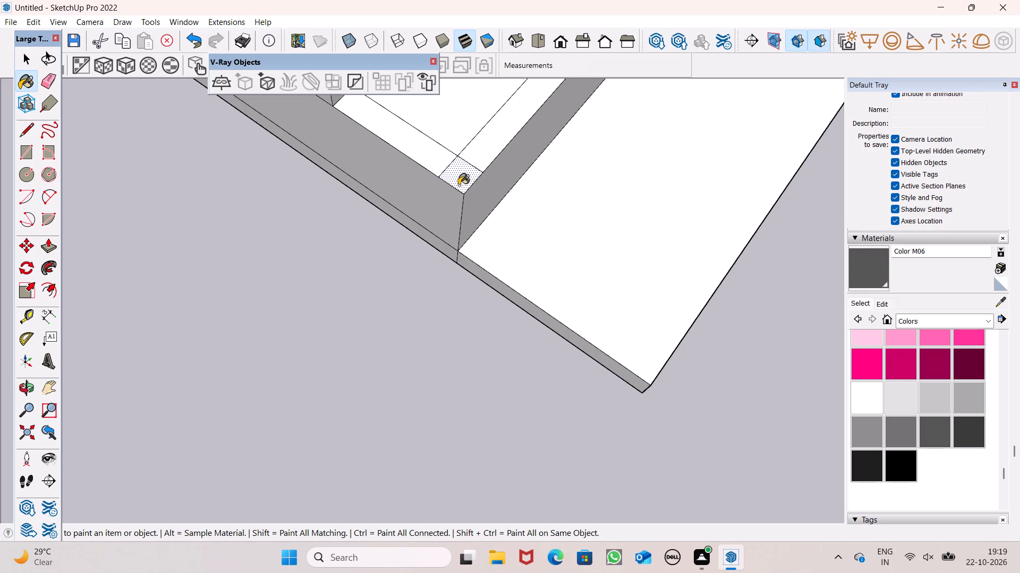
{"action": "key", "text": "v"}
{"action": "key", "text": "space"}
Push/Pull the corner square up about 9' 6" to form a column at the porch's outer corner.
{"action": "left_click", "coordinate": [394, 236]}
{"action": "scroll", "coordinate": [403, 207], "scroll_direction": "down", "scroll_amount": 4}
{"action": "middle_click_drag", "start_coordinate": [425, 215], "coordinate": [244, 183]}
{"action": "scroll", "coordinate": [244, 180], "scroll_direction": "up", "scroll_amount": 1}
{"action": "scroll", "coordinate": [278, 216], "scroll_direction": "down", "scroll_amount": 9}
{"action": "middle_click_drag", "start_coordinate": [320, 195], "coordinate": [326, 170]}
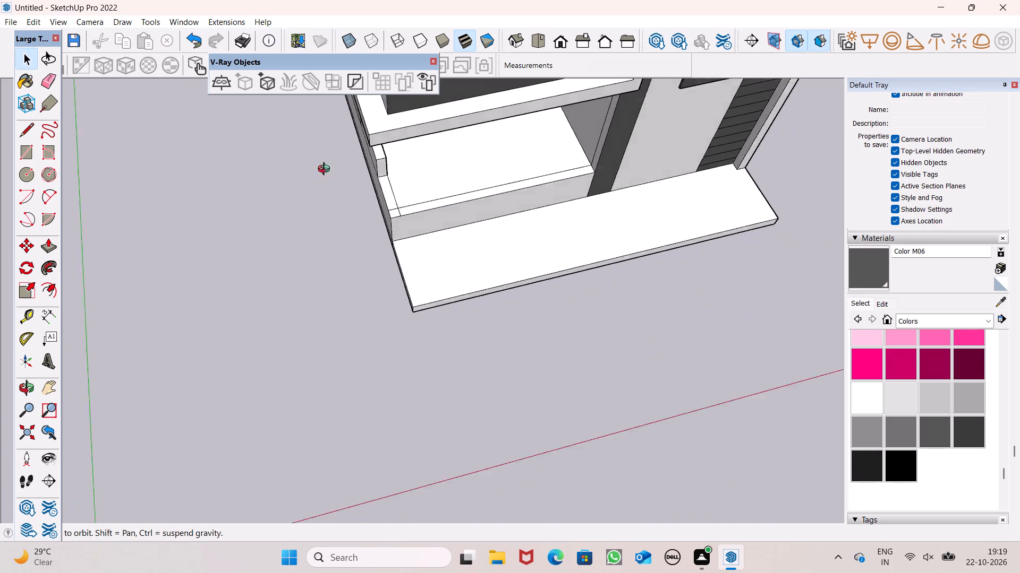
{"action": "middle_click_drag", "start_coordinate": [326, 170], "coordinate": [381, 86]}
{"action": "scroll", "coordinate": [362, 166], "scroll_direction": "up", "scroll_amount": 1}
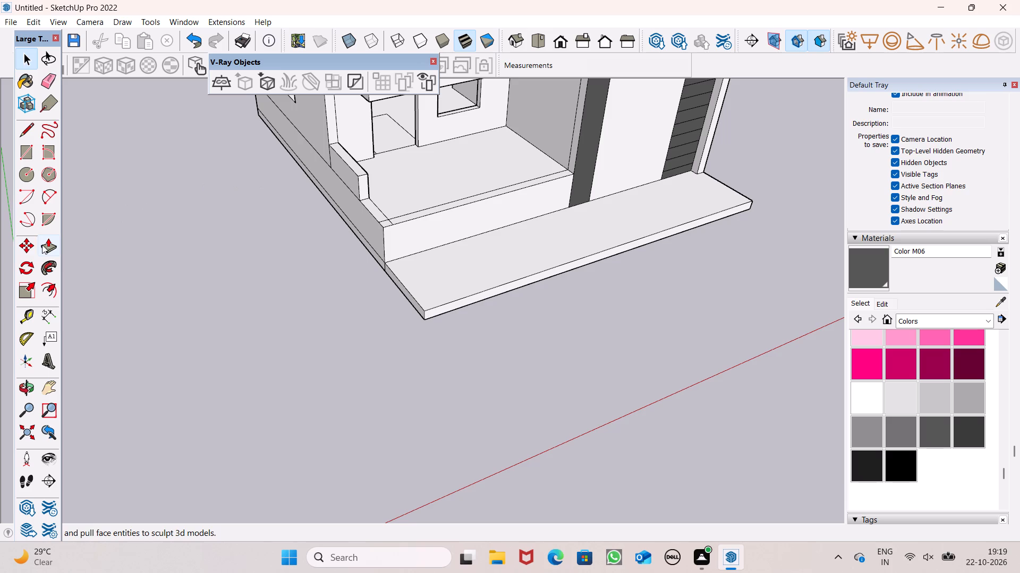
{"action": "left_click", "coordinate": [42, 245]}
{"action": "scroll", "coordinate": [254, 261], "scroll_direction": "down", "scroll_amount": 5}
{"action": "middle_click_drag", "start_coordinate": [285, 247], "coordinate": [367, 239]}
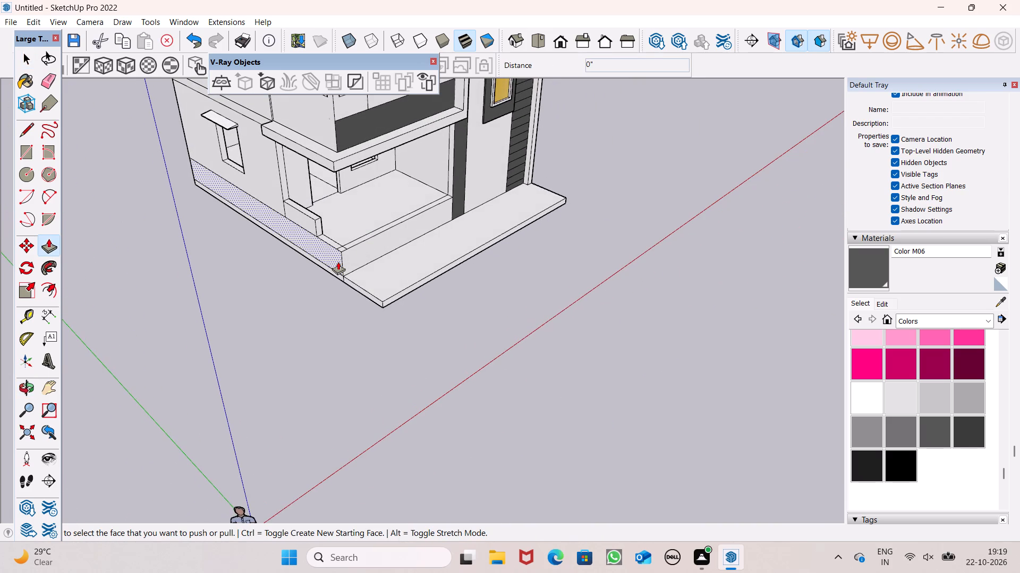
{"action": "scroll", "coordinate": [330, 248], "scroll_direction": "up", "scroll_amount": 6}
{"action": "left_click_drag", "start_coordinate": [345, 256], "coordinate": [343, 168]}
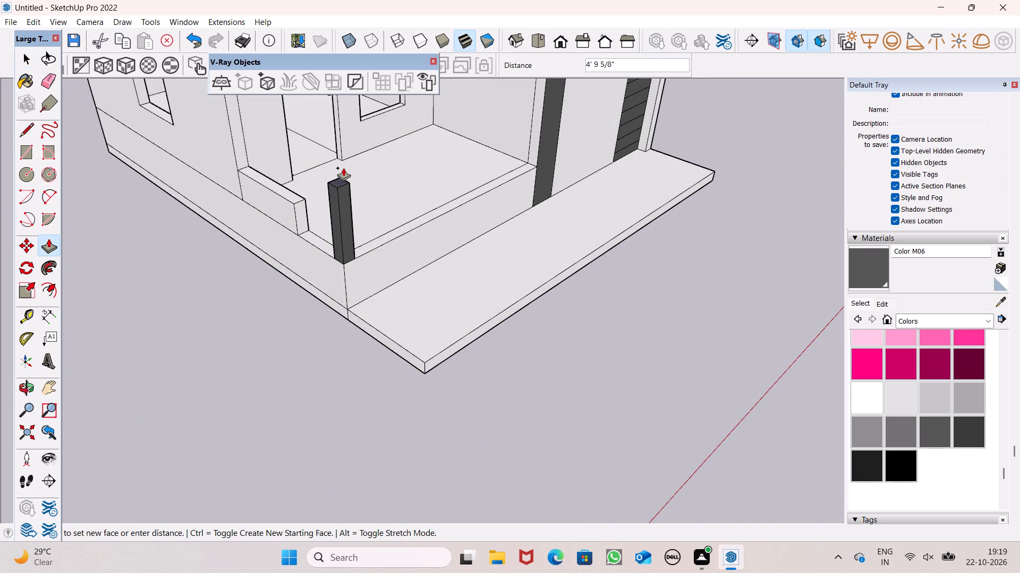
{"action": "left_click_drag", "start_coordinate": [343, 168], "coordinate": [338, 80]}
Push/Pull the porch column's top face up about 5 3/4" to meet the underside of the slab above.
{"action": "scroll", "coordinate": [344, 186], "scroll_direction": "down", "scroll_amount": 6}
{"action": "middle_click_drag", "start_coordinate": [329, 141], "coordinate": [384, 84]}
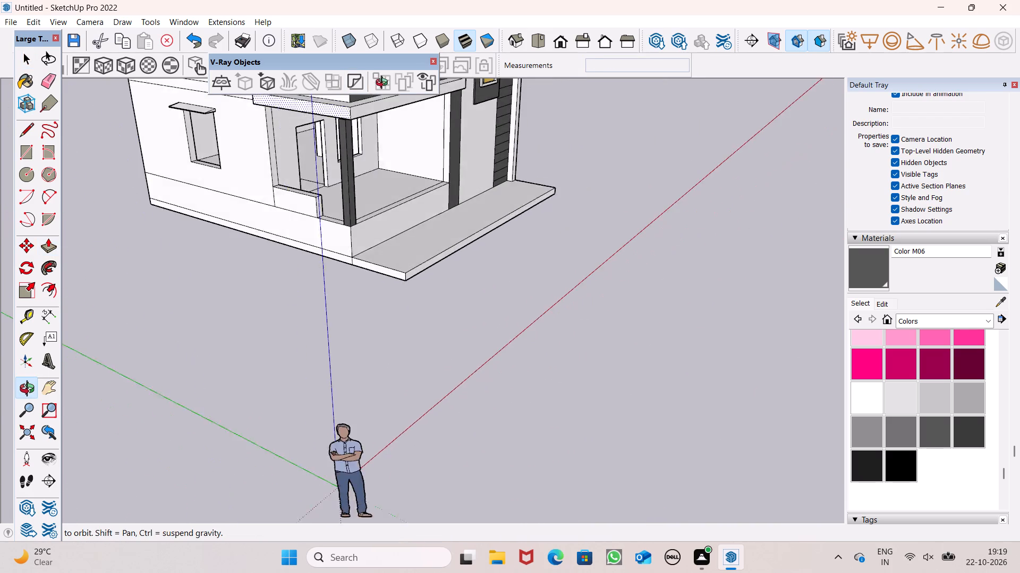
{"action": "middle_click_drag", "start_coordinate": [384, 84], "coordinate": [380, 59]}
{"action": "scroll", "coordinate": [280, 253], "scroll_direction": "down", "scroll_amount": 4}
{"action": "middle_click_drag", "start_coordinate": [278, 265], "coordinate": [360, 175]}
{"action": "scroll", "coordinate": [276, 144], "scroll_direction": "up", "scroll_amount": 2}
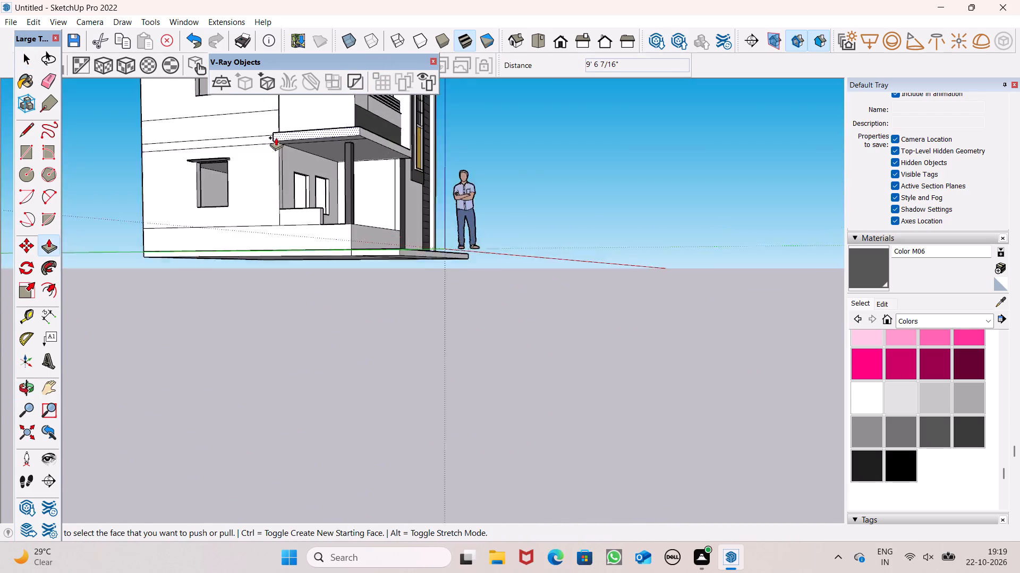
{"action": "scroll", "coordinate": [276, 137], "scroll_direction": "up", "scroll_amount": 6}
{"action": "scroll", "coordinate": [382, 137], "scroll_direction": "up", "scroll_amount": 16}
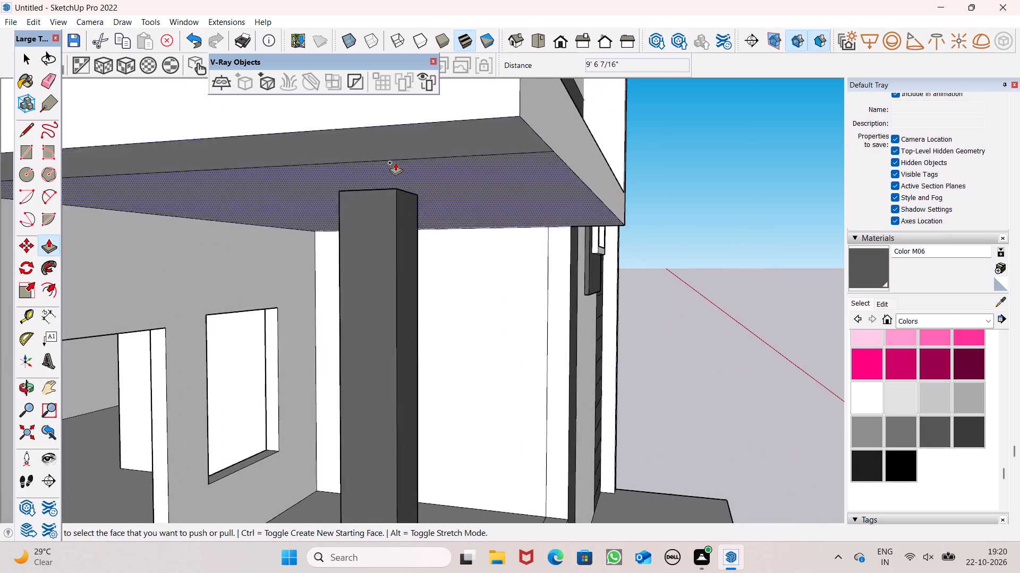
{"action": "middle_click_drag", "start_coordinate": [395, 163], "coordinate": [483, 199]}
{"action": "scroll", "coordinate": [435, 195], "scroll_direction": "up", "scroll_amount": 5}
{"action": "scroll", "coordinate": [435, 197], "scroll_direction": "down", "scroll_amount": 2}
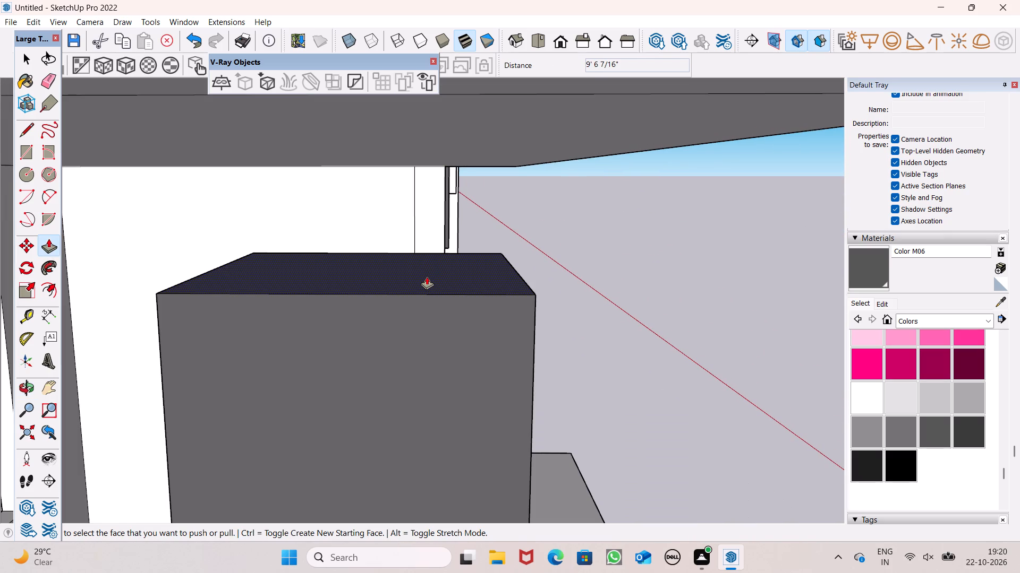
{"action": "left_click_drag", "start_coordinate": [427, 276], "coordinate": [431, 83]}
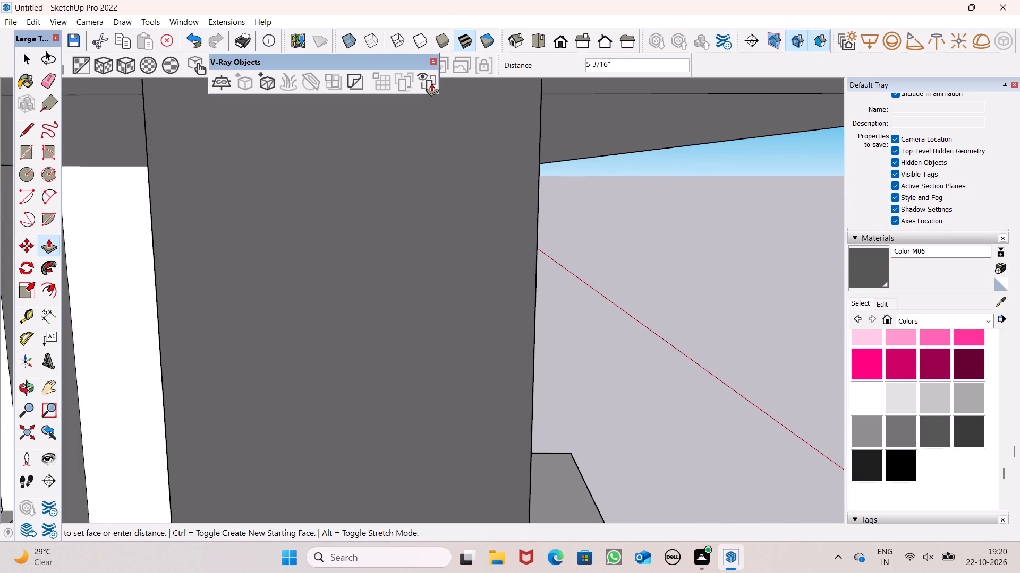
{"action": "left_click_drag", "start_coordinate": [431, 83], "coordinate": [435, 76]}
Erase the stray line segments on both sides of the column across the underside of the porch slab.
{"action": "scroll", "coordinate": [467, 134], "scroll_direction": "down", "scroll_amount": 4}
{"action": "middle_click_drag", "start_coordinate": [518, 164], "coordinate": [396, 122]}
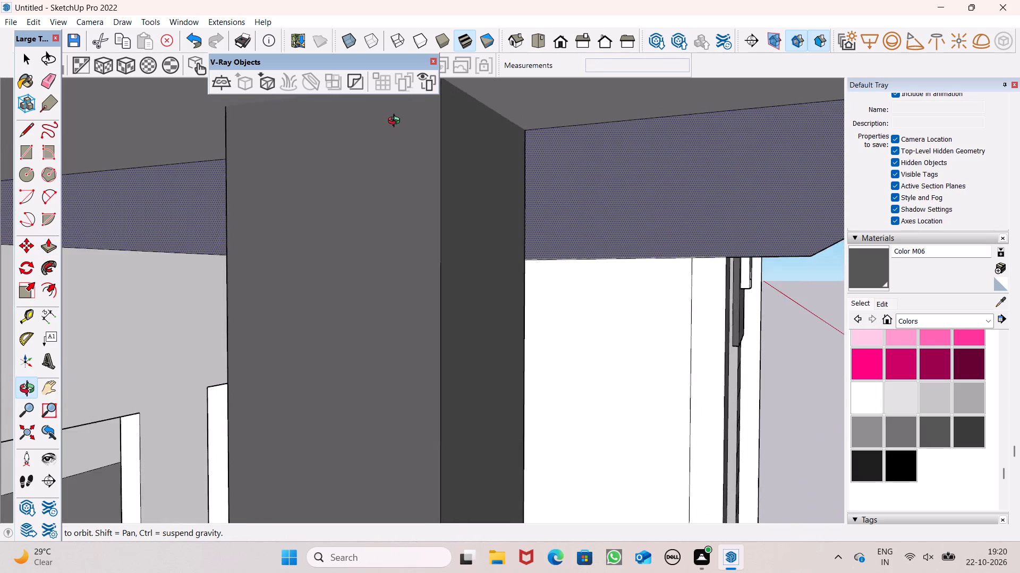
{"action": "middle_click_drag", "start_coordinate": [396, 122], "coordinate": [432, 269]}
{"action": "scroll", "coordinate": [426, 227], "scroll_direction": "down", "scroll_amount": 20}
{"action": "scroll", "coordinate": [426, 227], "scroll_direction": "down", "scroll_amount": 3}
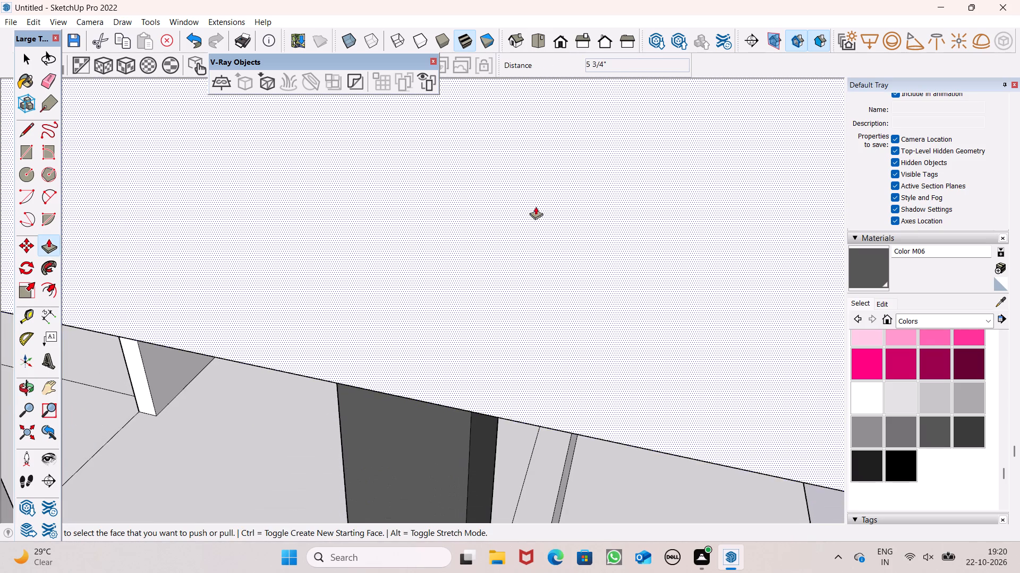
{"action": "scroll", "coordinate": [535, 206], "scroll_direction": "down", "scroll_amount": 13}
{"action": "middle_click_drag", "start_coordinate": [484, 286], "coordinate": [246, 54]}
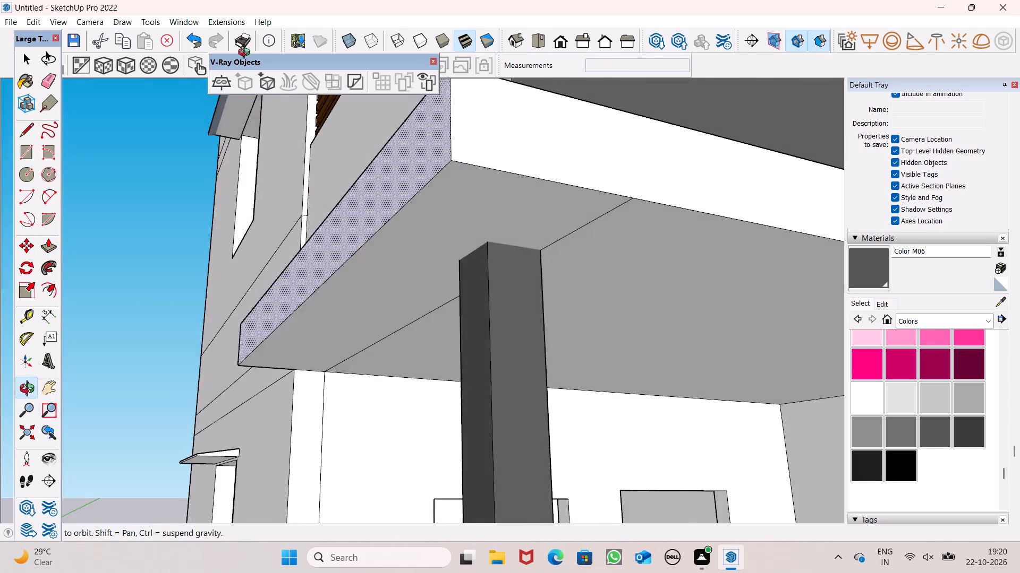
{"action": "middle_click_drag", "start_coordinate": [246, 54], "coordinate": [247, 105]}
{"action": "key", "text": "space"}
{"action": "key", "text": "space"}
{"action": "scroll", "coordinate": [404, 160], "scroll_direction": "down", "scroll_amount": 11}
{"action": "middle_click_drag", "start_coordinate": [445, 235], "coordinate": [482, 268]}
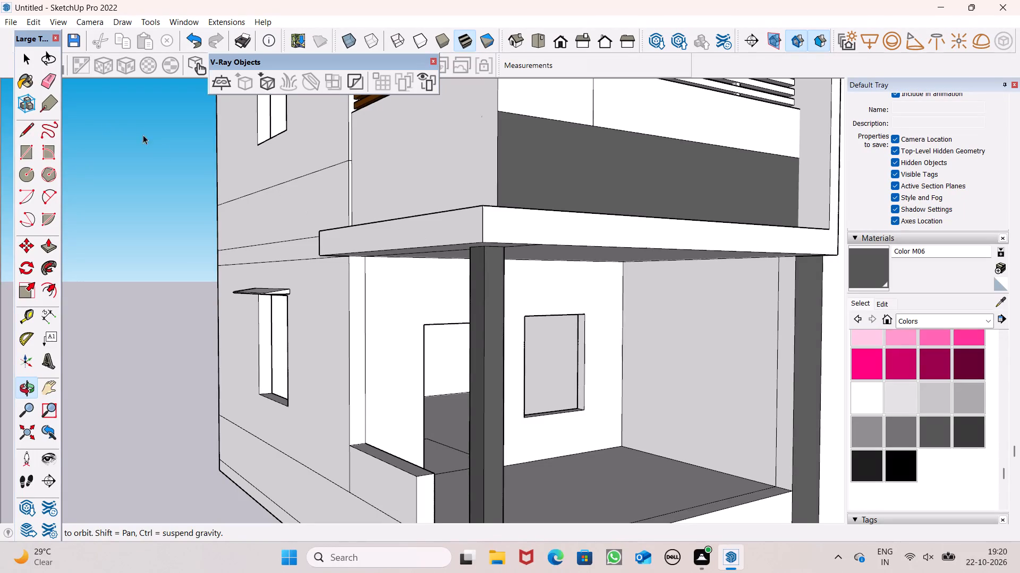
{"action": "left_click", "coordinate": [48, 85]}
{"action": "middle_click_drag", "start_coordinate": [320, 233], "coordinate": [330, 204]}
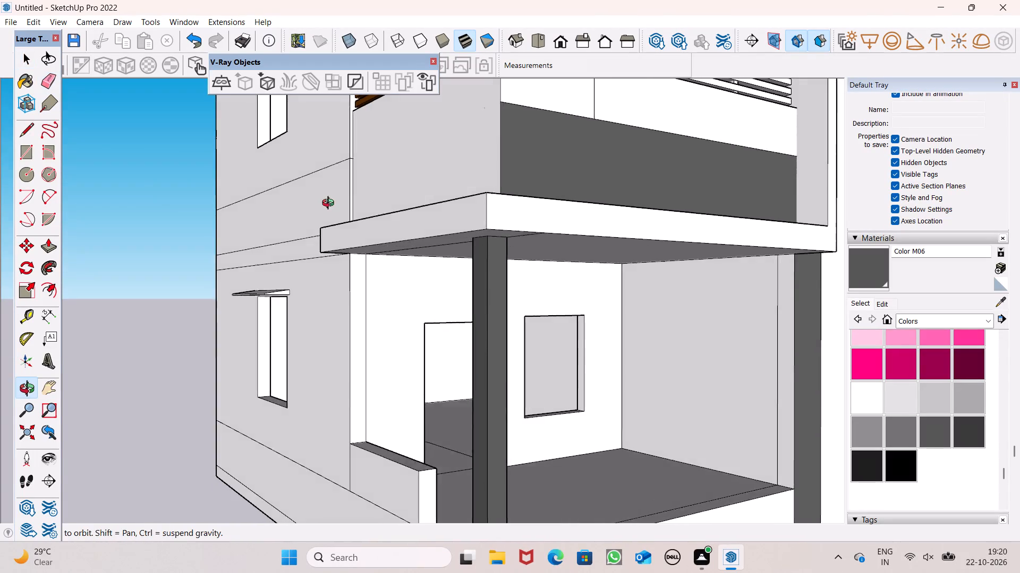
{"action": "middle_click_drag", "start_coordinate": [330, 204], "coordinate": [358, 140]}
{"action": "left_click_drag", "start_coordinate": [466, 189], "coordinate": [468, 180]}
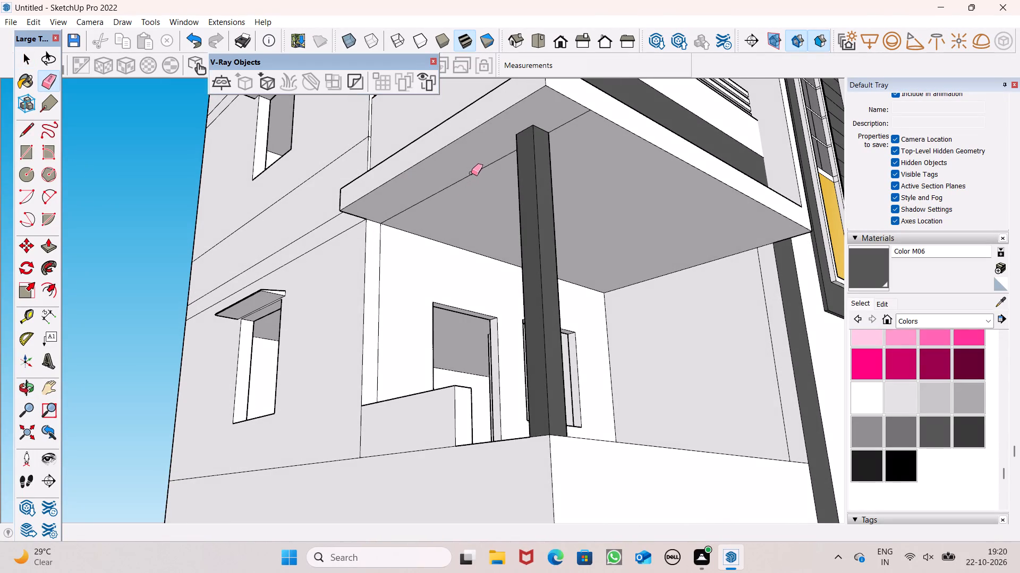
{"action": "left_click", "coordinate": [471, 173]}
{"action": "left_click_drag", "start_coordinate": [567, 120], "coordinate": [583, 127]}
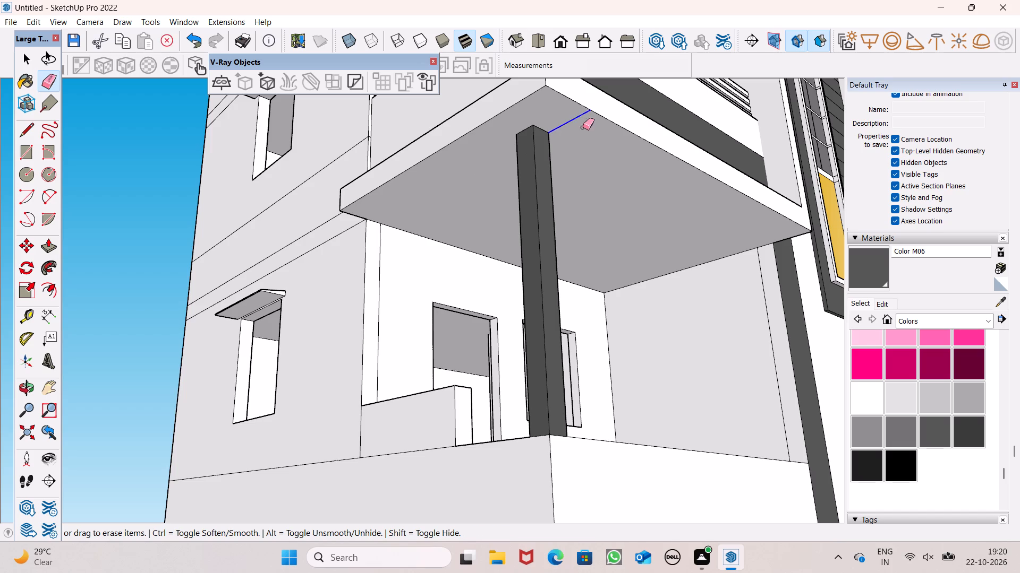
{"action": "left_click_drag", "start_coordinate": [583, 127], "coordinate": [584, 125]}
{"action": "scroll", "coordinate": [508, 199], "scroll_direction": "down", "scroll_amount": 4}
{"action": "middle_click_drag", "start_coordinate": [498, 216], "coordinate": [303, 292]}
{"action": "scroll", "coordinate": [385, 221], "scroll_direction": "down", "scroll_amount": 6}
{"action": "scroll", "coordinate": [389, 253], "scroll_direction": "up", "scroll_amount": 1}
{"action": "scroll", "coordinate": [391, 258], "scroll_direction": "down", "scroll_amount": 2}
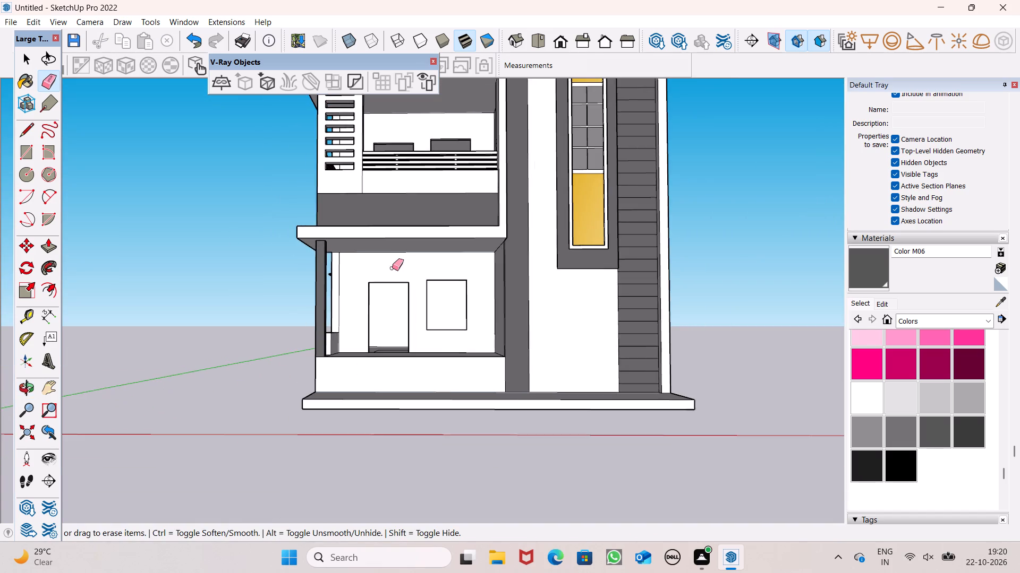
Push/Pull the end face of the porch's low side parapet outward until it meets the corner column.
{"action": "middle_click_drag", "start_coordinate": [395, 281], "coordinate": [371, 275]}
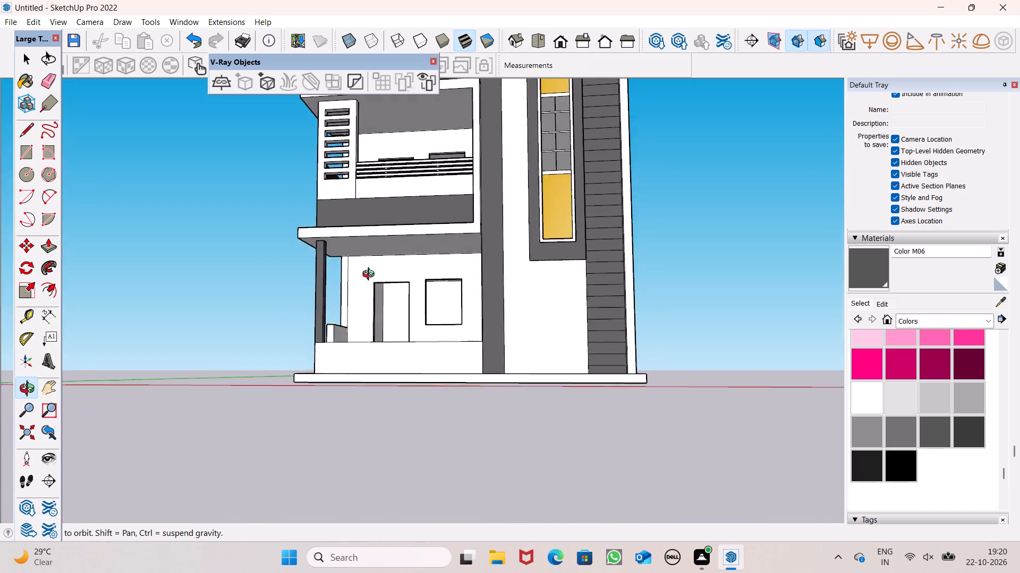
{"action": "middle_click_drag", "start_coordinate": [371, 275], "coordinate": [614, 355]}
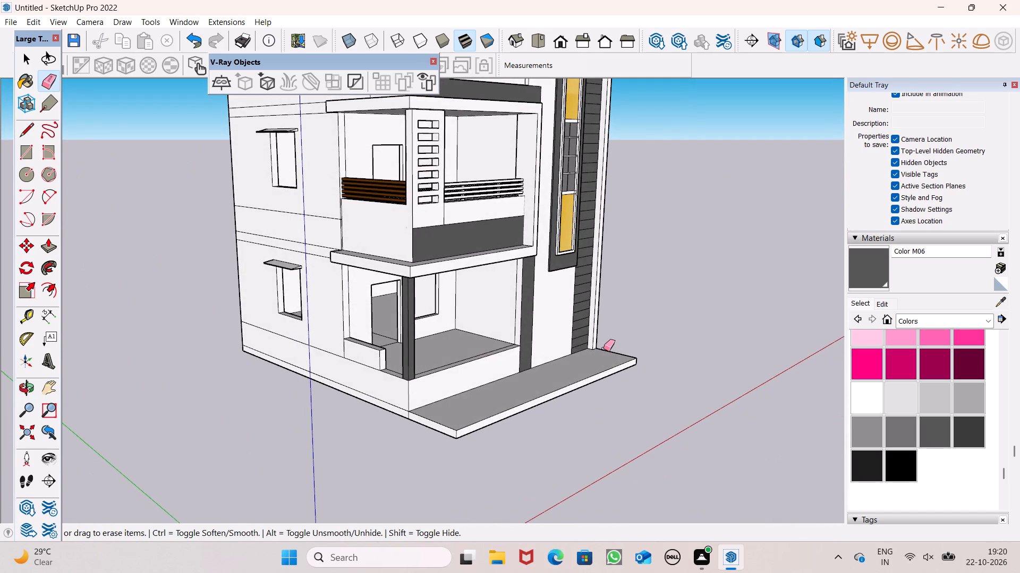
{"action": "scroll", "coordinate": [430, 383], "scroll_direction": "up", "scroll_amount": 7}
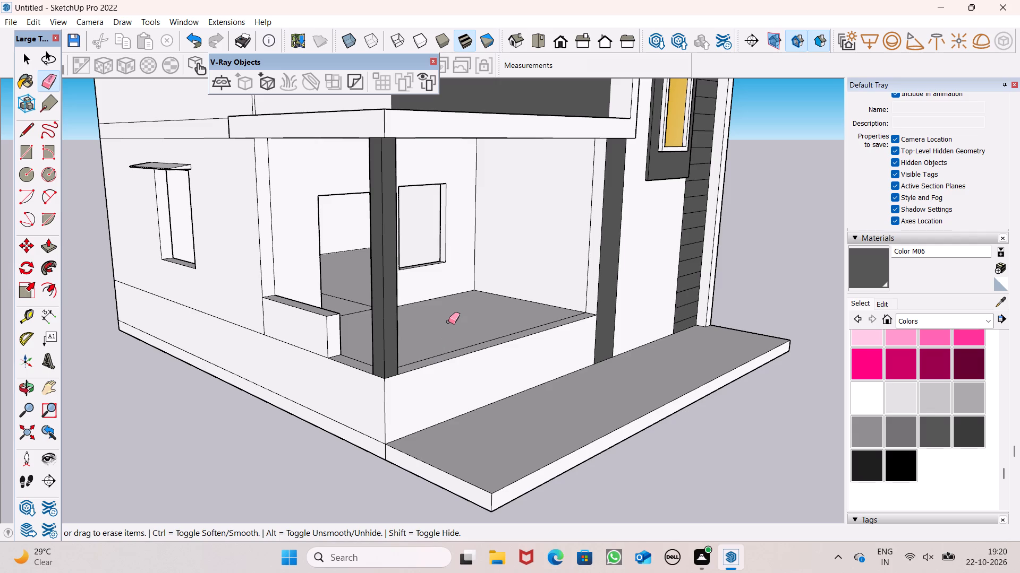
{"action": "middle_click_drag", "start_coordinate": [370, 359], "coordinate": [468, 384]}
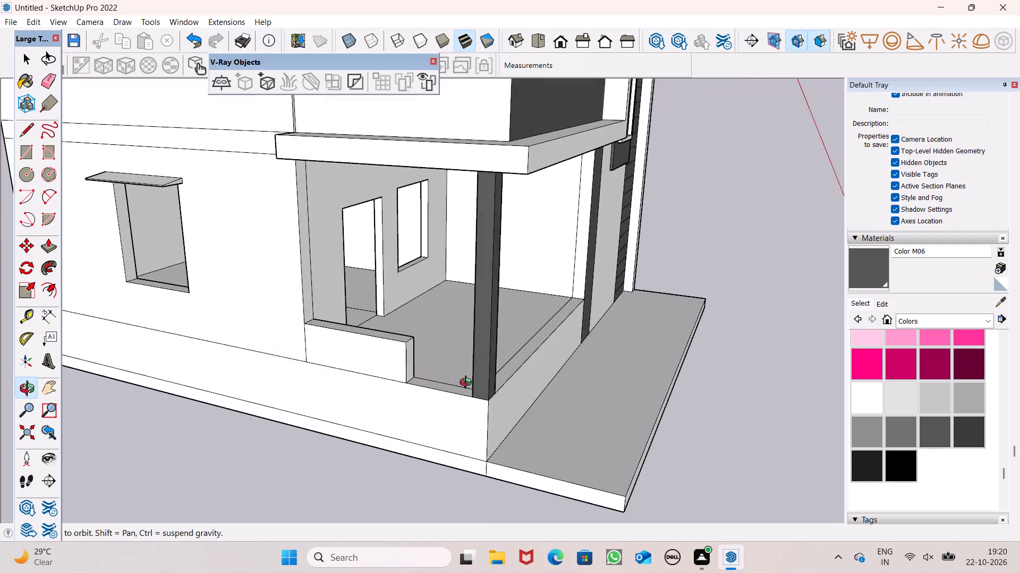
{"action": "middle_click_drag", "start_coordinate": [468, 384], "coordinate": [448, 369]}
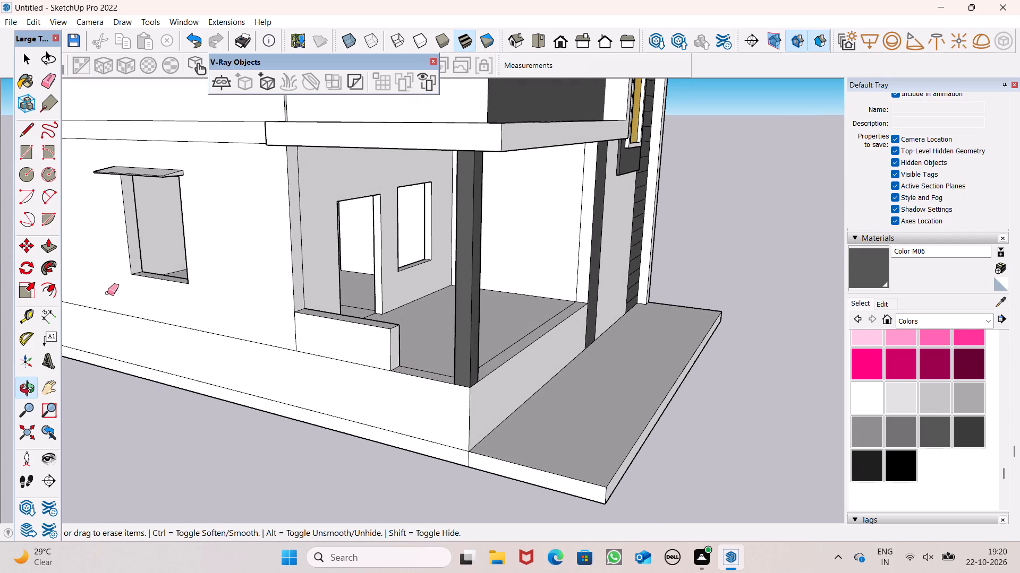
{"action": "left_click", "coordinate": [47, 249]}
{"action": "scroll", "coordinate": [283, 354], "scroll_direction": "up", "scroll_amount": 4}
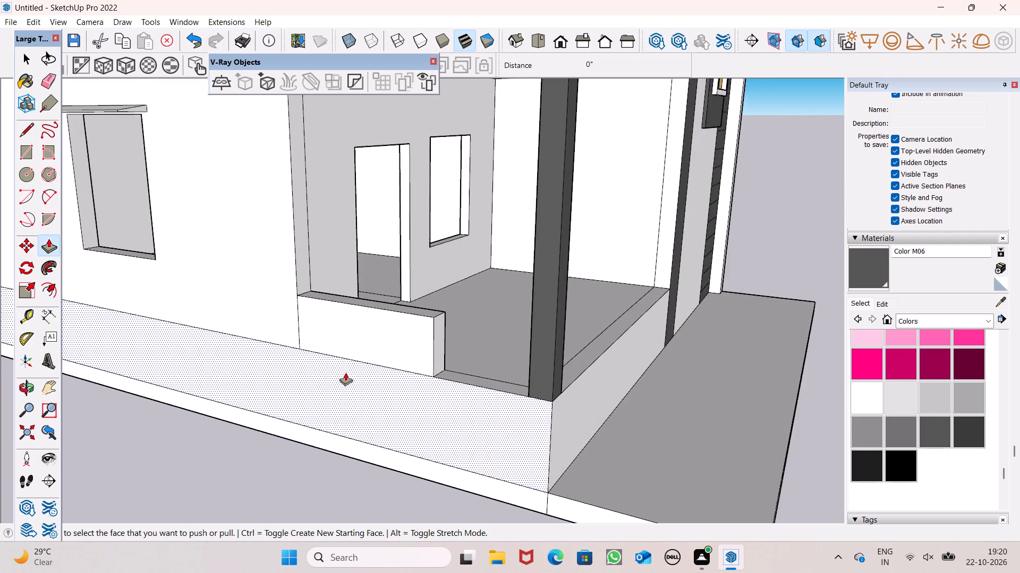
{"action": "left_click_drag", "start_coordinate": [455, 358], "coordinate": [559, 391]}
{"action": "scroll", "coordinate": [457, 354], "scroll_direction": "down", "scroll_amount": 4}
{"action": "middle_click_drag", "start_coordinate": [490, 394], "coordinate": [377, 377]}
{"action": "key", "text": "space"}
Draw an 8' by 1'5" rectangle on the ground in the open space beside the house.
{"action": "scroll", "coordinate": [480, 312], "scroll_direction": "down", "scroll_amount": 2}
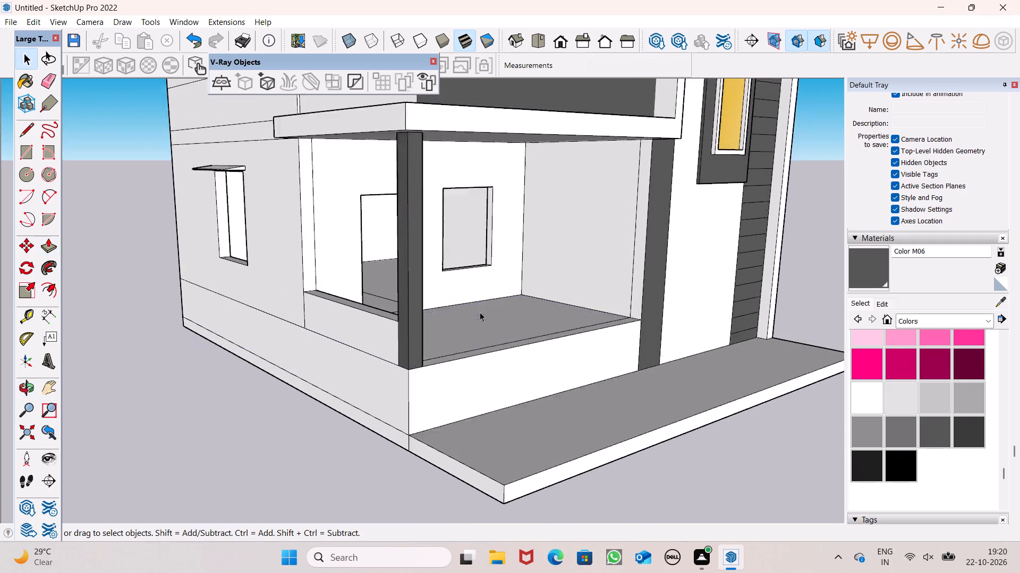
{"action": "scroll", "coordinate": [480, 312], "scroll_direction": "down", "scroll_amount": 10}
{"action": "middle_click_drag", "start_coordinate": [384, 342], "coordinate": [186, 337]}
{"action": "scroll", "coordinate": [207, 319], "scroll_direction": "down", "scroll_amount": 2}
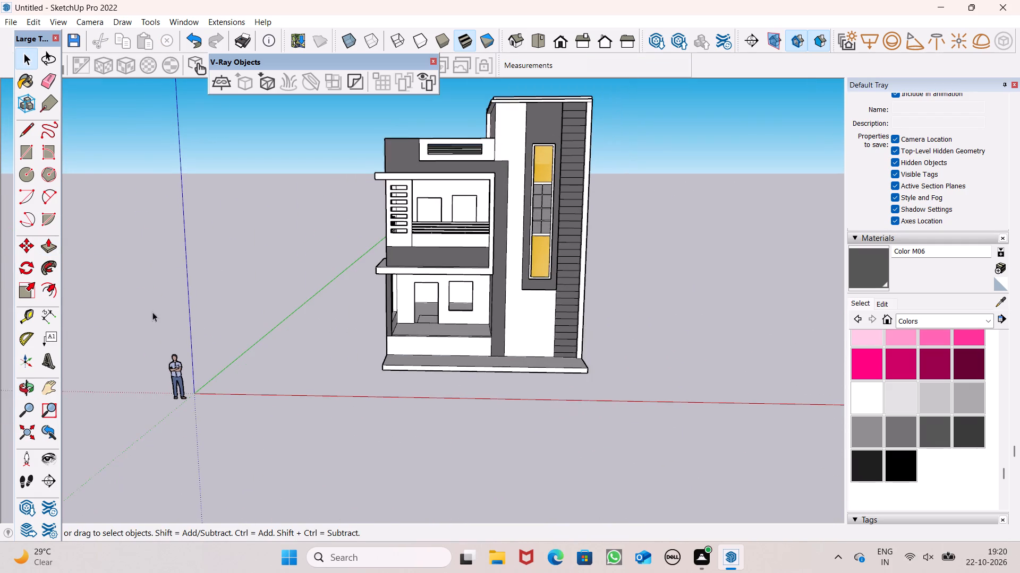
{"action": "left_click", "coordinate": [22, 154]}
{"action": "scroll", "coordinate": [39, 225], "scroll_direction": "down", "scroll_amount": 6}
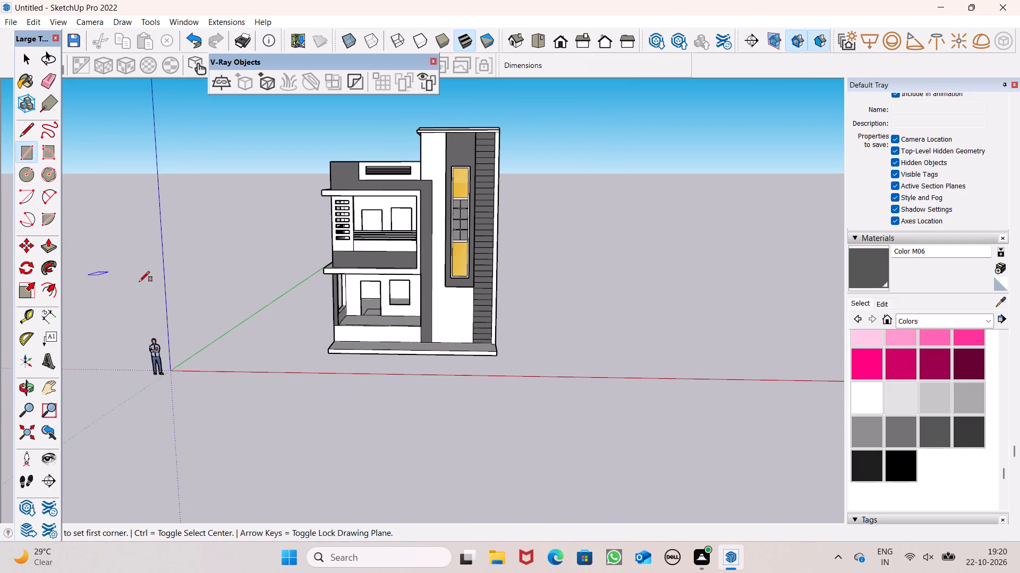
{"action": "scroll", "coordinate": [539, 352], "scroll_direction": "up", "scroll_amount": 5}
{"action": "left_click", "coordinate": [537, 345]}
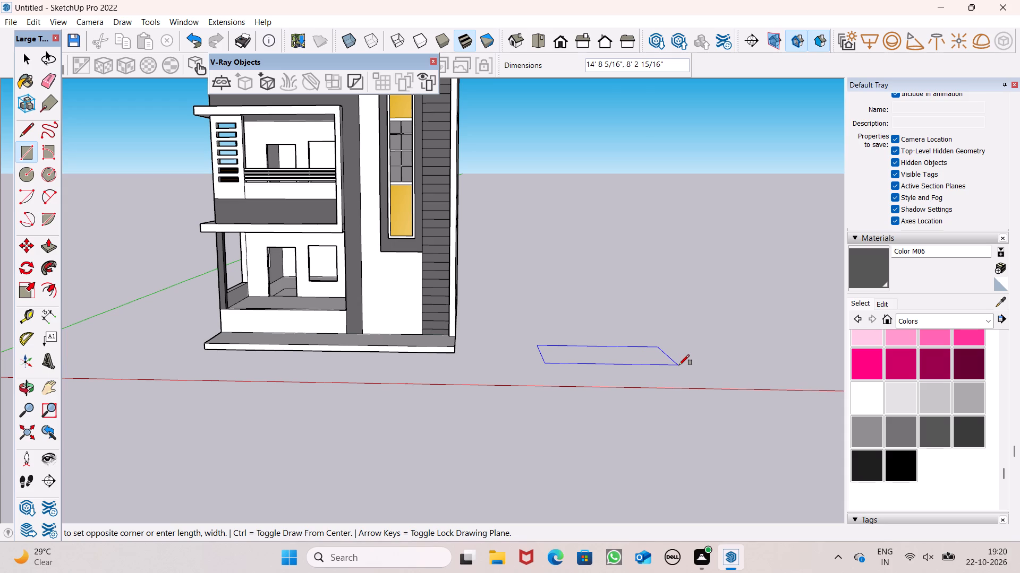
{"action": "type", "text": "8',"}
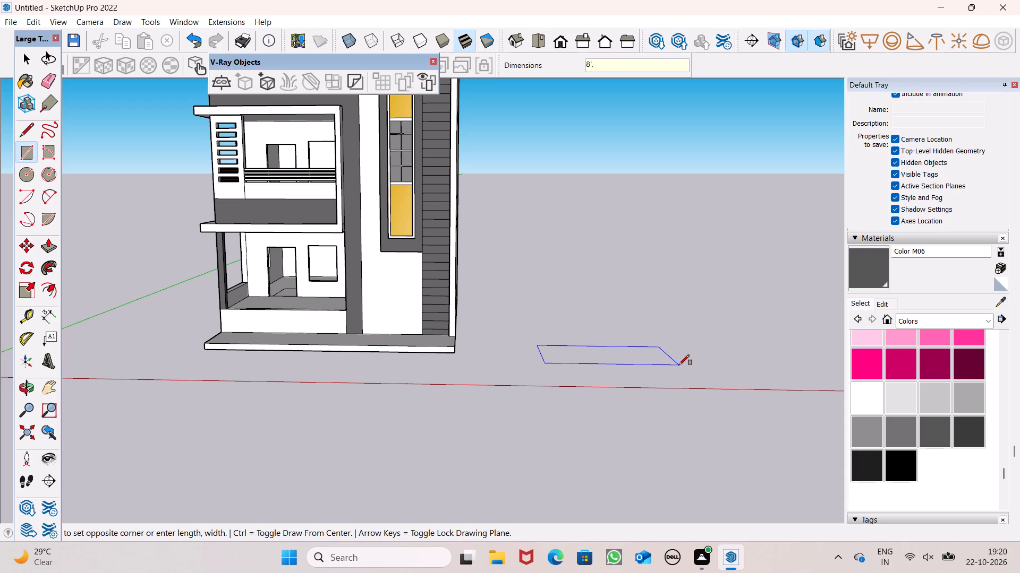
{"action": "type", "text": "1'"}
{"action": "key", "text": "5"}
{"action": "key", "text": "shift+quotedbl"}
{"action": "key", "text": "Return"}
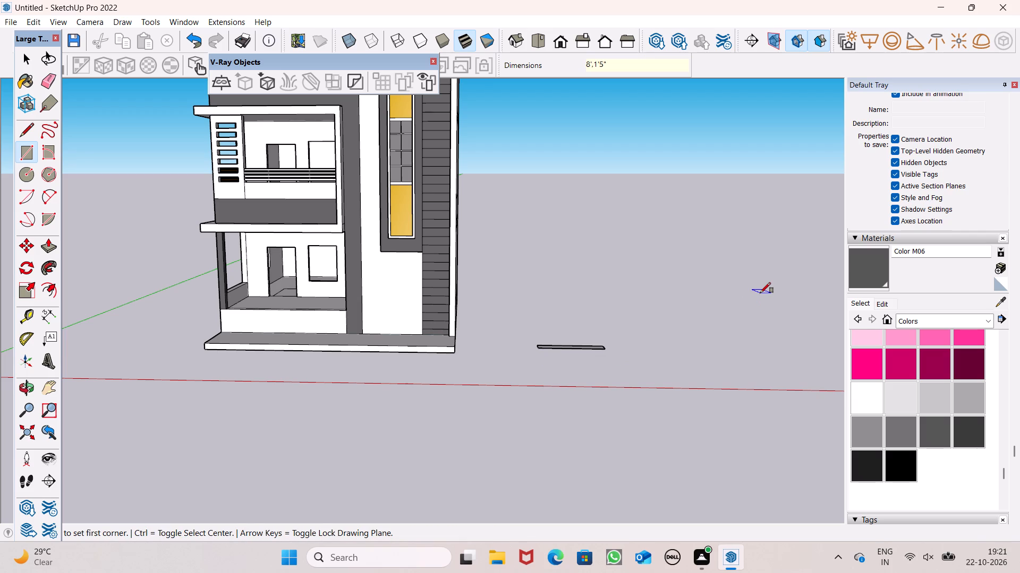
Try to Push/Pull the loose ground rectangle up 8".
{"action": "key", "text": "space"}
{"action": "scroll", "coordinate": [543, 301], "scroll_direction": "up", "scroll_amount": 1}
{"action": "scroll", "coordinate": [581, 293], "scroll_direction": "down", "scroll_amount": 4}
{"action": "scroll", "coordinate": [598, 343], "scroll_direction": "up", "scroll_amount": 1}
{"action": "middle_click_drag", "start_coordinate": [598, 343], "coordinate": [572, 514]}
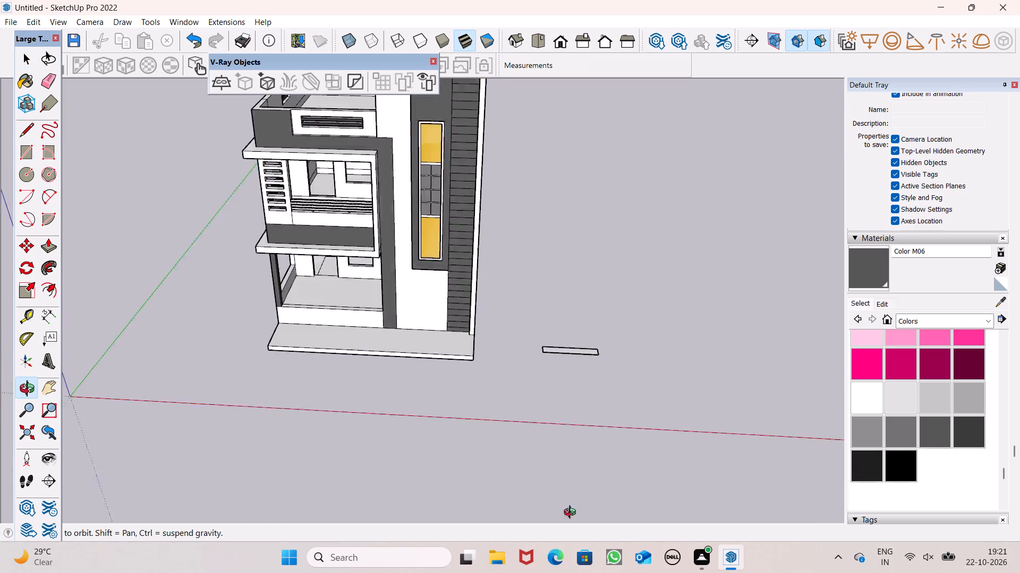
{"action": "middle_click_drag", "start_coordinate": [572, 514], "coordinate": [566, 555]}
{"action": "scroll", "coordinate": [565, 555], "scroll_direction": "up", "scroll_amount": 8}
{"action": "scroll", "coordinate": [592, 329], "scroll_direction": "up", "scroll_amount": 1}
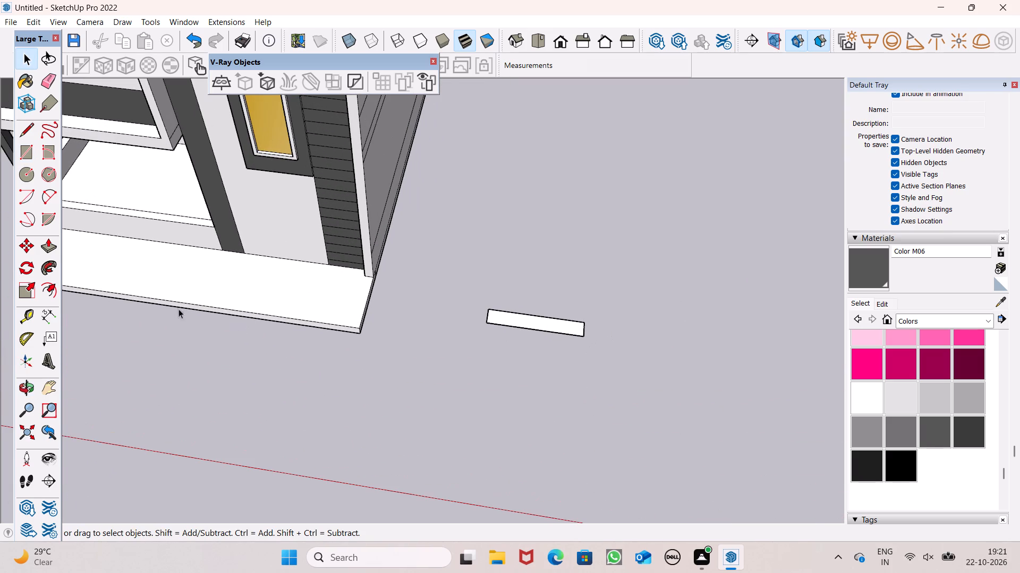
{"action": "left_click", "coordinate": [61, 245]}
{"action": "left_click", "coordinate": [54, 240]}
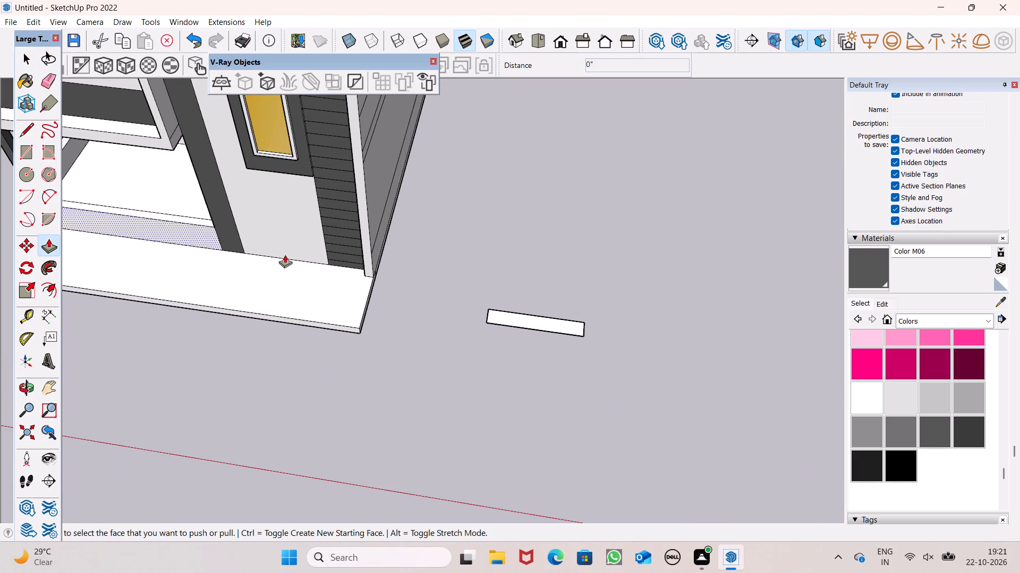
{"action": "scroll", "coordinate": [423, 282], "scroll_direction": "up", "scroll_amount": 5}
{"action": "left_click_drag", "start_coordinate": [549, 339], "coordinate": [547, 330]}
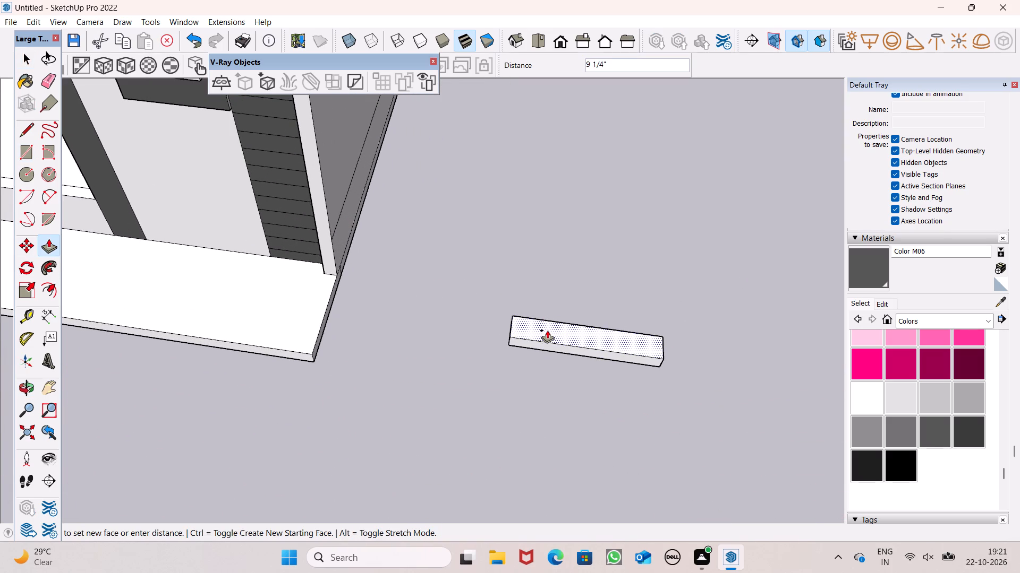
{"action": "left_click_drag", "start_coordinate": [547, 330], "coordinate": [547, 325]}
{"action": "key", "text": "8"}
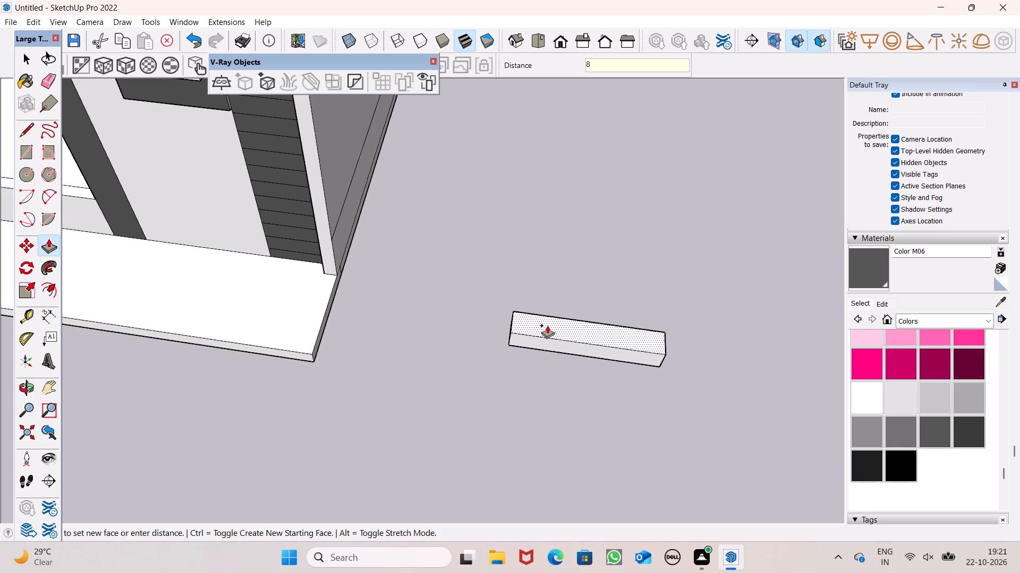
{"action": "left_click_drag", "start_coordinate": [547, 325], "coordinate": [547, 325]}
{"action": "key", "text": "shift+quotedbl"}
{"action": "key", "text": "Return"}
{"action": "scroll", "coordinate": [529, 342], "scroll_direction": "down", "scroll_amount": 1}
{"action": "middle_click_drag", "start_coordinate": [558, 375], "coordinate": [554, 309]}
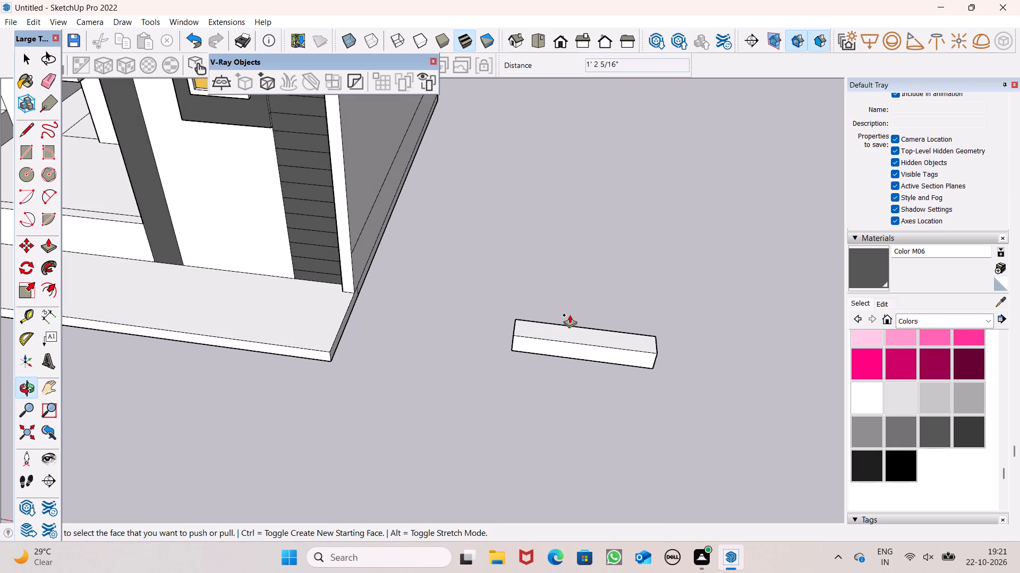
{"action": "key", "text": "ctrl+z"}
Push/Pull the loose ground rectangle up 8" to form a low stair block.
{"action": "scroll", "coordinate": [553, 345], "scroll_direction": "up", "scroll_amount": 5, "text": "ctrl"}
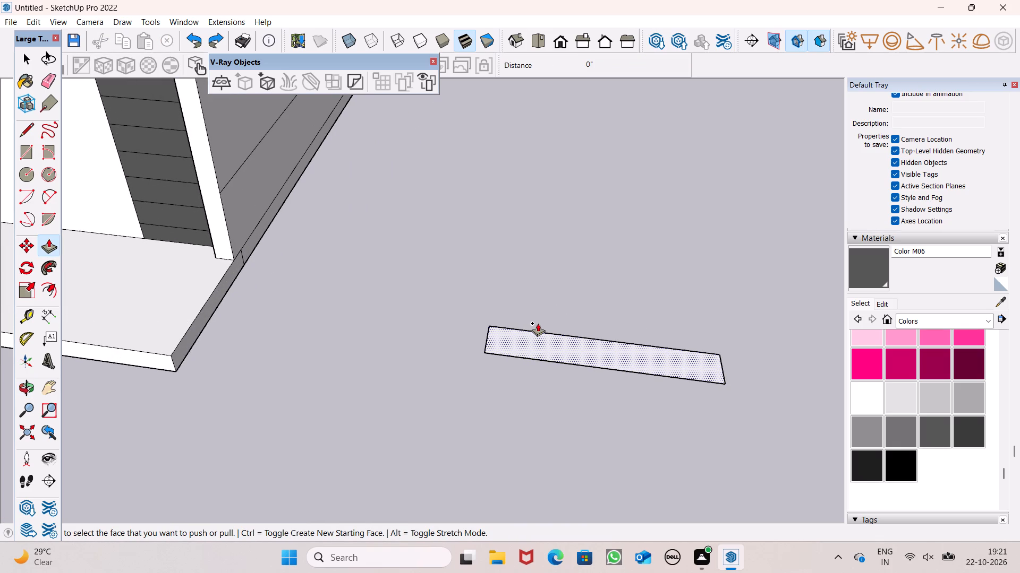
{"action": "left_click_drag", "start_coordinate": [529, 343], "coordinate": [526, 330], "text": "ctrl"}
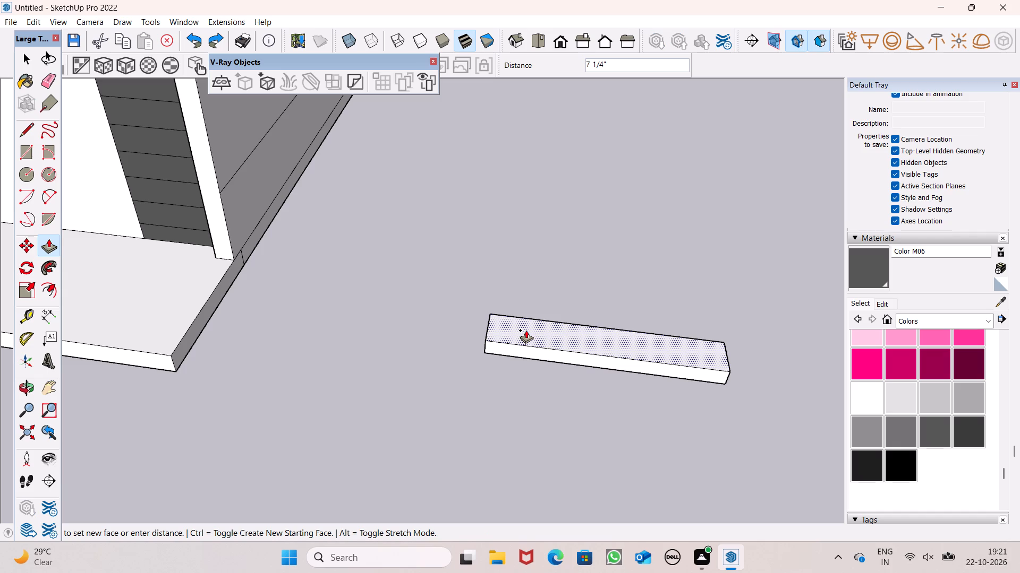
{"action": "left_click_drag", "start_coordinate": [526, 330], "coordinate": [526, 329], "text": "ctrl"}
{"action": "key", "text": "ctrl+5"}
{"action": "key", "text": "BackSpace"}
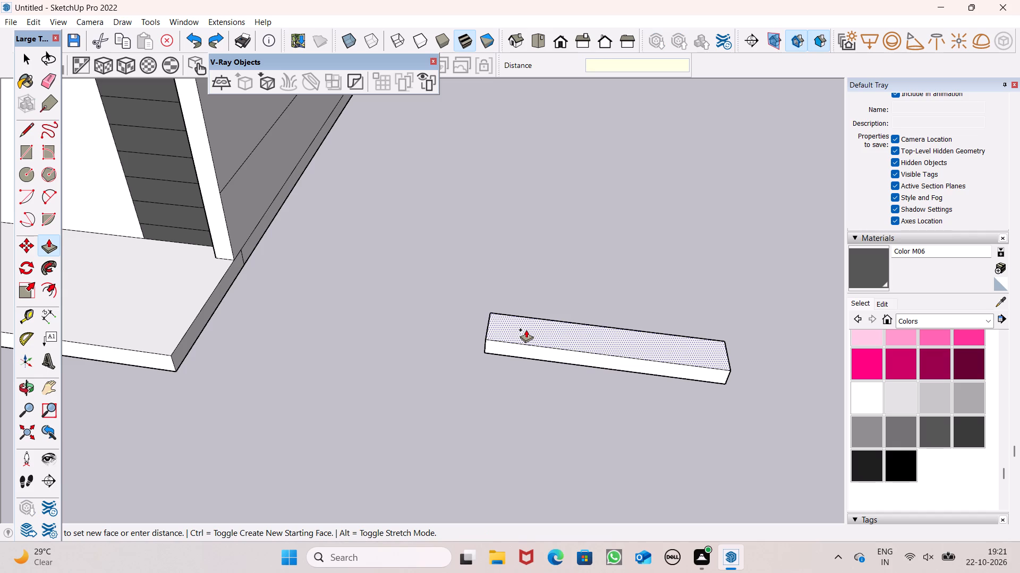
{"action": "left_click_drag", "start_coordinate": [526, 329], "coordinate": [526, 338], "text": "ctrl"}
{"action": "key", "text": "8"}
{"action": "key", "text": "shift+quotedbl"}
{"action": "key", "text": "Return"}
{"action": "key", "text": "space"}
{"action": "scroll", "coordinate": [517, 345], "scroll_direction": "down", "scroll_amount": 4}
{"action": "middle_click_drag", "start_coordinate": [534, 344], "coordinate": [545, 301]}
{"action": "scroll", "coordinate": [545, 302], "scroll_direction": "up", "scroll_amount": 1}
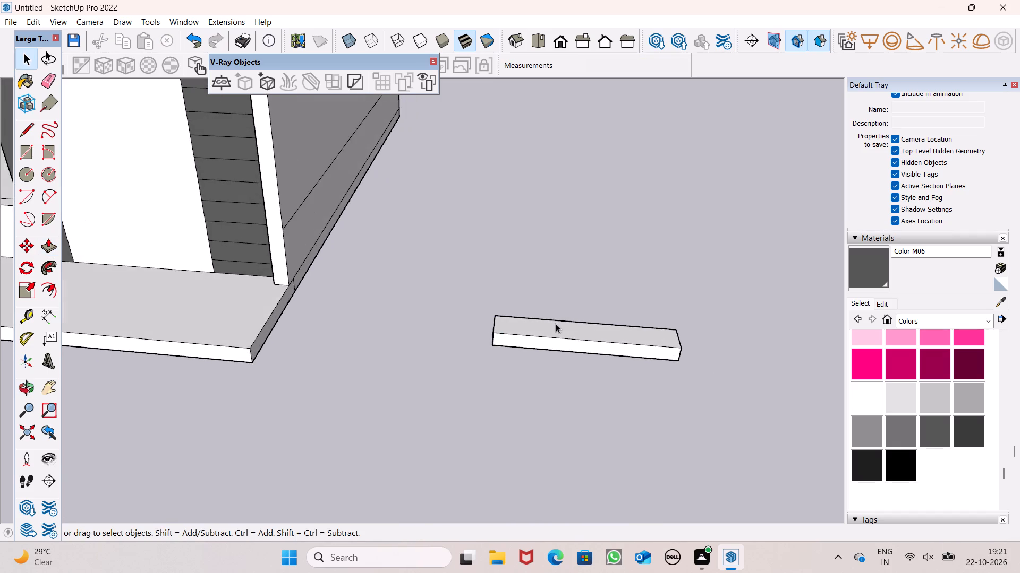
{"action": "scroll", "coordinate": [523, 326], "scroll_direction": "down", "scroll_amount": 5}
{"action": "scroll", "coordinate": [489, 343], "scroll_direction": "up", "scroll_amount": 7}
{"action": "double_click", "coordinate": [592, 308]}
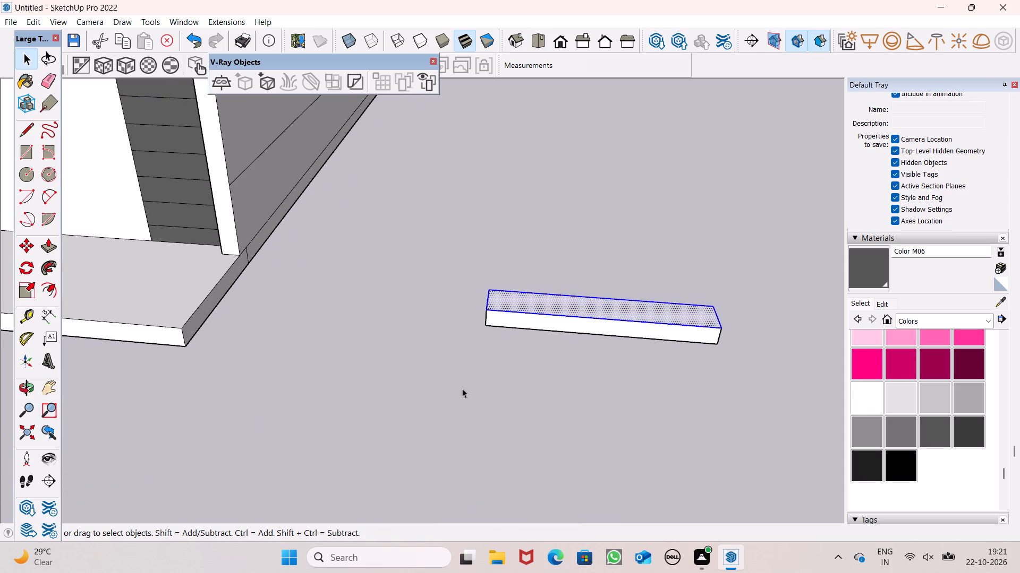
{"action": "left_click", "coordinate": [462, 388]}
Push/Pull the stair block's short end face outward about 6' 9" to lengthen it.
{"action": "scroll", "coordinate": [453, 334], "scroll_direction": "down", "scroll_amount": 7}
{"action": "scroll", "coordinate": [494, 378], "scroll_direction": "up", "scroll_amount": 1}
{"action": "middle_click_drag", "start_coordinate": [494, 378], "coordinate": [237, 348]}
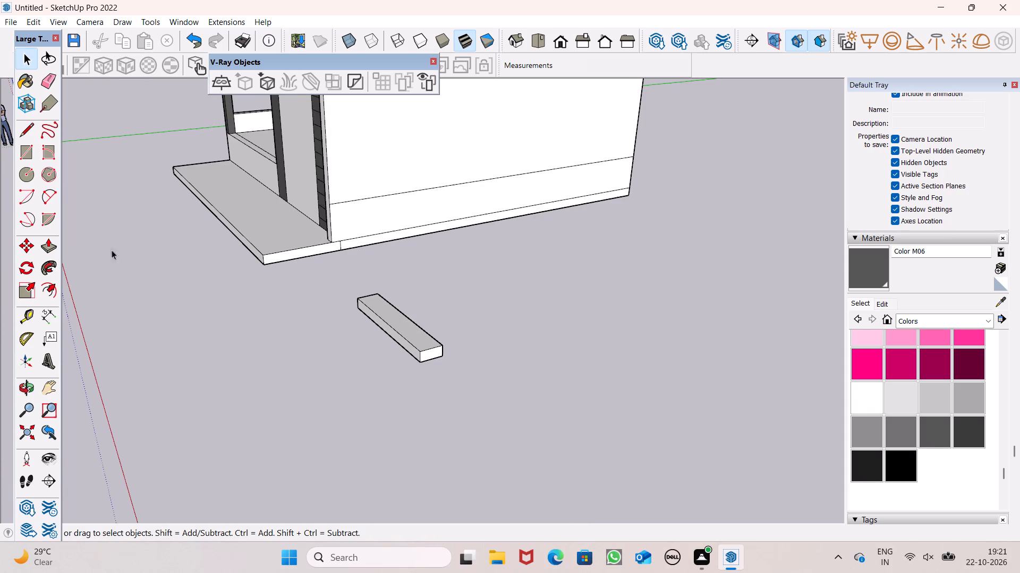
{"action": "left_click", "coordinate": [56, 249]}
{"action": "scroll", "coordinate": [314, 336], "scroll_direction": "down", "scroll_amount": 1}
{"action": "scroll", "coordinate": [347, 331], "scroll_direction": "up", "scroll_amount": 4}
{"action": "left_click_drag", "start_coordinate": [463, 366], "coordinate": [555, 491]}
{"action": "scroll", "coordinate": [477, 363], "scroll_direction": "down", "scroll_amount": 7}
{"action": "scroll", "coordinate": [409, 315], "scroll_direction": "down", "scroll_amount": 3}
{"action": "middle_click_drag", "start_coordinate": [436, 385], "coordinate": [504, 419]}
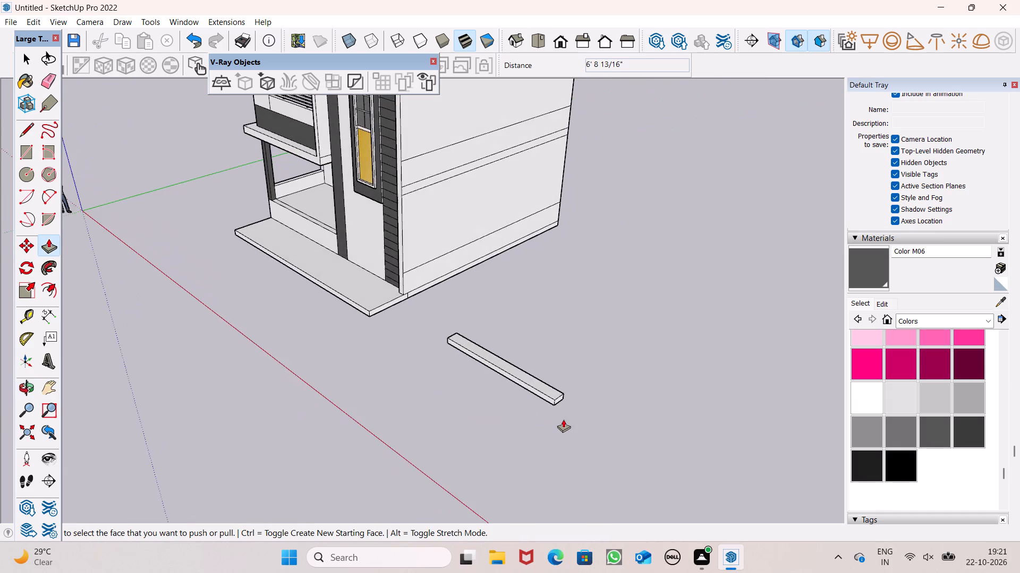
Push/Pull the stair block's long side face facing away from the house outward to widen the tread.
{"action": "scroll", "coordinate": [572, 420], "scroll_direction": "up", "scroll_amount": 7}
{"action": "middle_click_drag", "start_coordinate": [542, 390], "coordinate": [548, 432]}
{"action": "scroll", "coordinate": [531, 420], "scroll_direction": "up", "scroll_amount": 4}
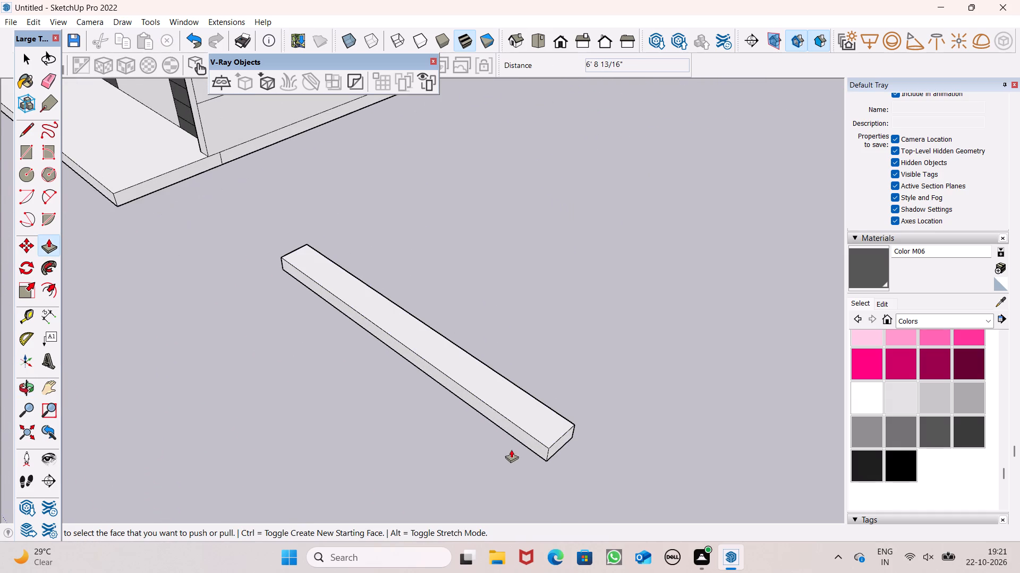
{"action": "left_click_drag", "start_coordinate": [520, 437], "coordinate": [508, 459]}
{"action": "scroll", "coordinate": [532, 395], "scroll_direction": "down", "scroll_amount": 5}
{"action": "key", "text": "space"}
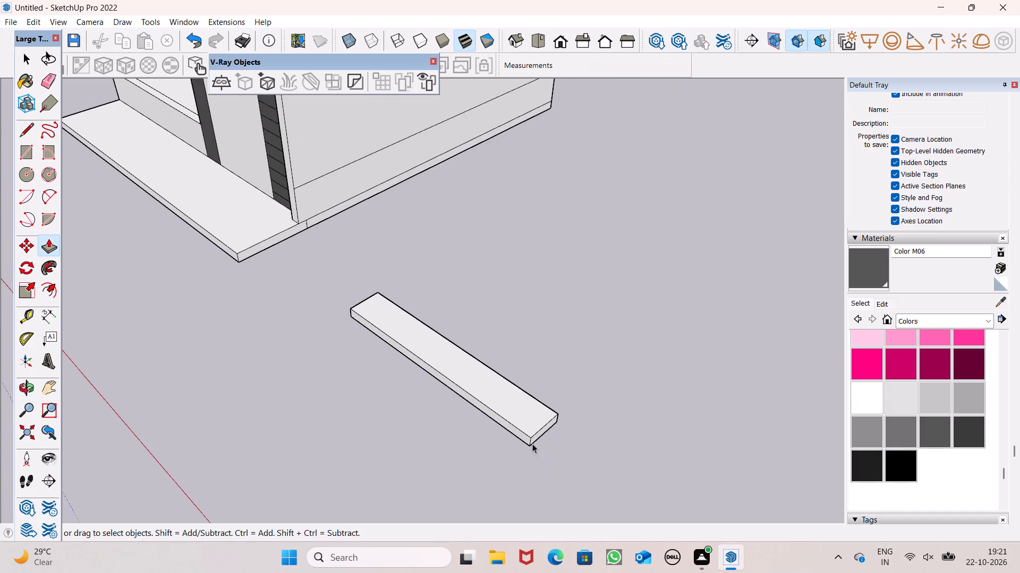
Select all of the stair block's connected geometry and make it a group.
{"action": "triple_click", "coordinate": [503, 412]}
{"action": "left_click", "coordinate": [500, 411]}
{"action": "right_click", "coordinate": [500, 409]}
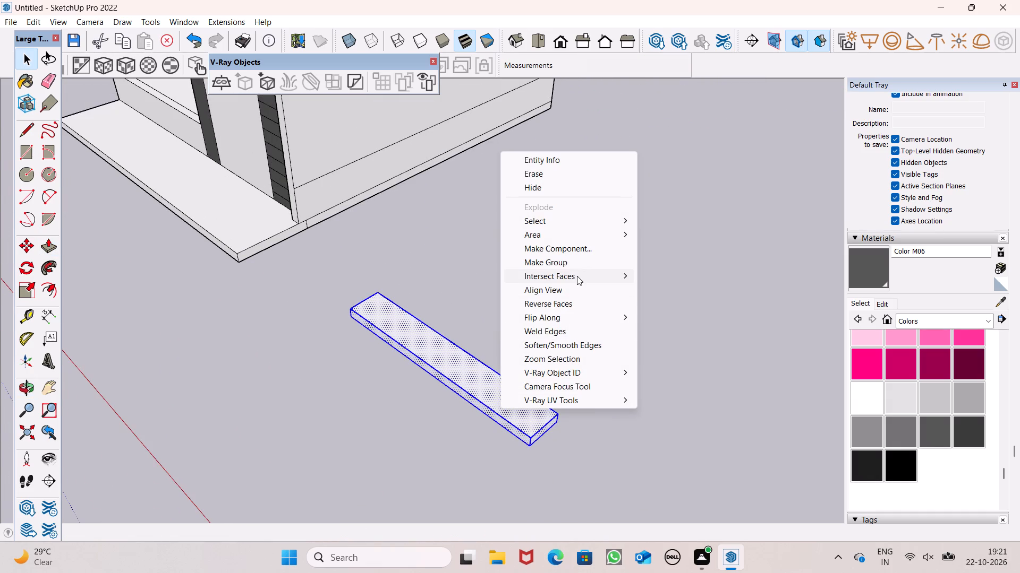
{"action": "left_click", "coordinate": [579, 268]}
Copy the stair block group from its lower front corner to its upper back corner as a second, higher step.
{"action": "scroll", "coordinate": [581, 338], "scroll_direction": "down", "scroll_amount": 3}
{"action": "middle_click_drag", "start_coordinate": [576, 382], "coordinate": [570, 392]}
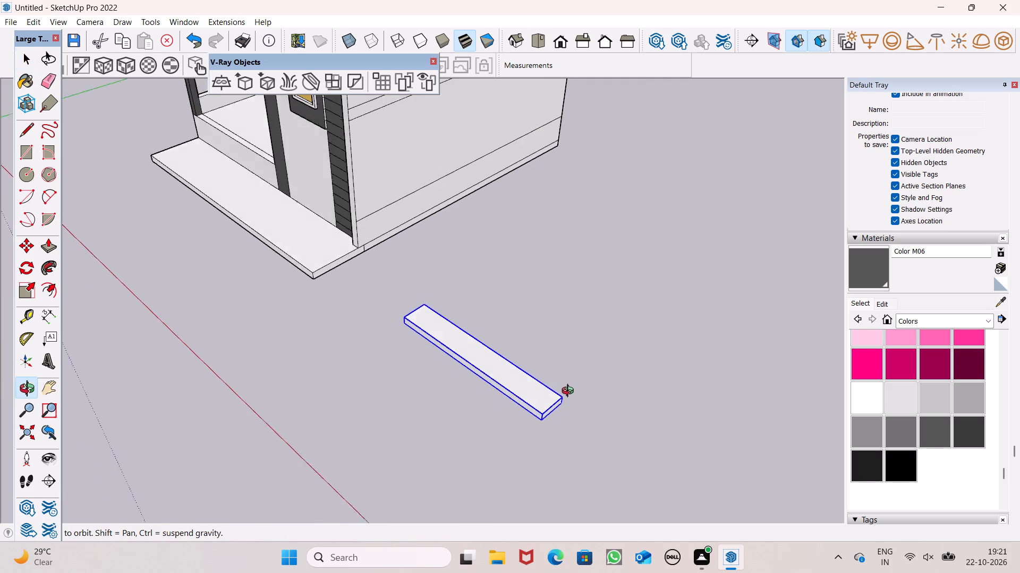
{"action": "middle_click_drag", "start_coordinate": [570, 392], "coordinate": [565, 396]}
{"action": "key", "text": "m"}
{"action": "key", "text": "Return"}
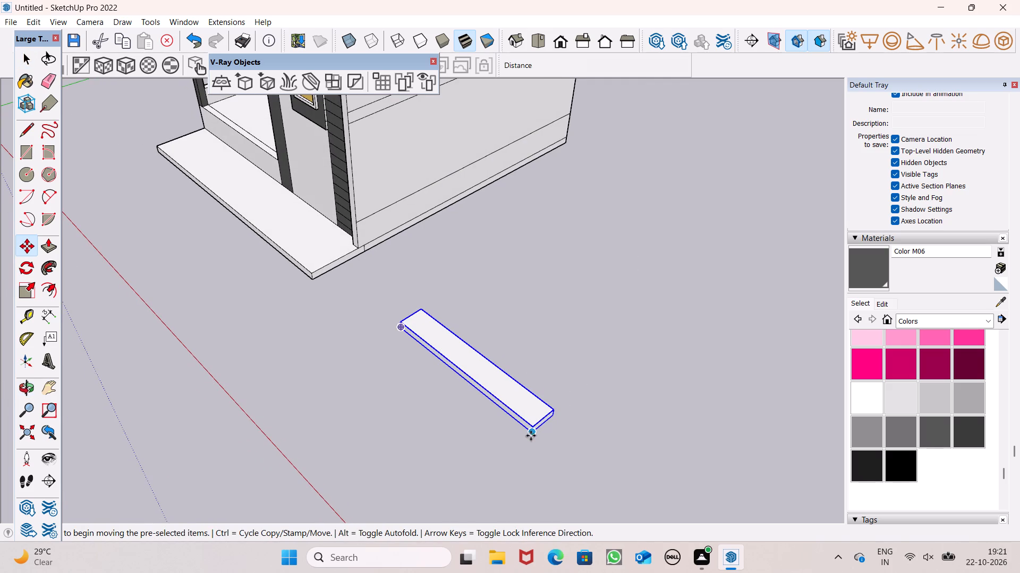
{"action": "left_click_drag", "start_coordinate": [531, 435], "coordinate": [551, 404]}
{"action": "middle_click_drag", "start_coordinate": [556, 435], "coordinate": [419, 408]}
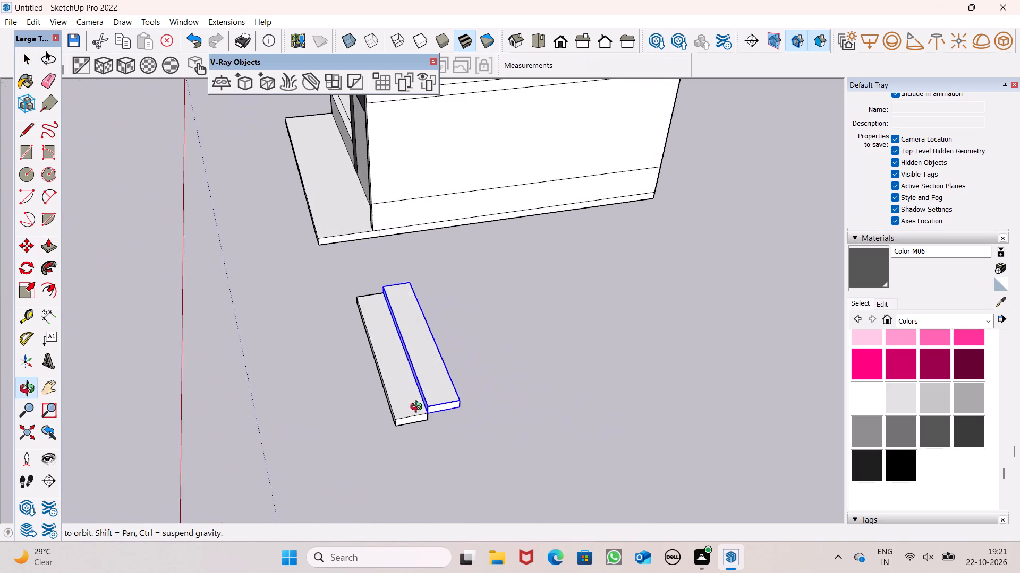
{"action": "middle_click_drag", "start_coordinate": [419, 408], "coordinate": [420, 406]}
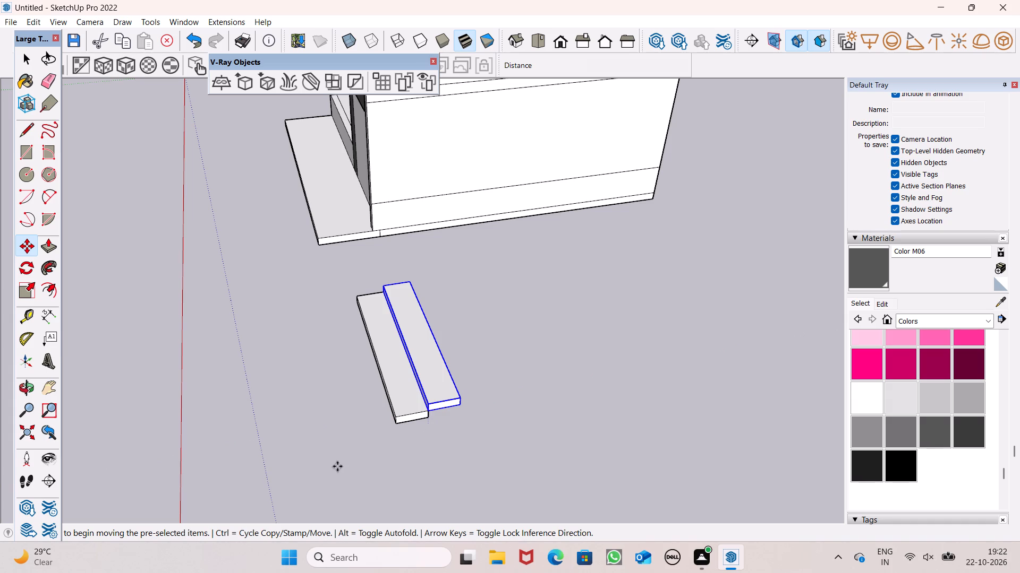
Copy the step group corner to corner three more times, each one riser higher, to form a five-step flight.
{"action": "scroll", "coordinate": [443, 348], "scroll_direction": "down", "scroll_amount": 2}
{"action": "middle_click_drag", "start_coordinate": [440, 362], "coordinate": [421, 309]}
{"action": "scroll", "coordinate": [439, 284], "scroll_direction": "up", "scroll_amount": 4}
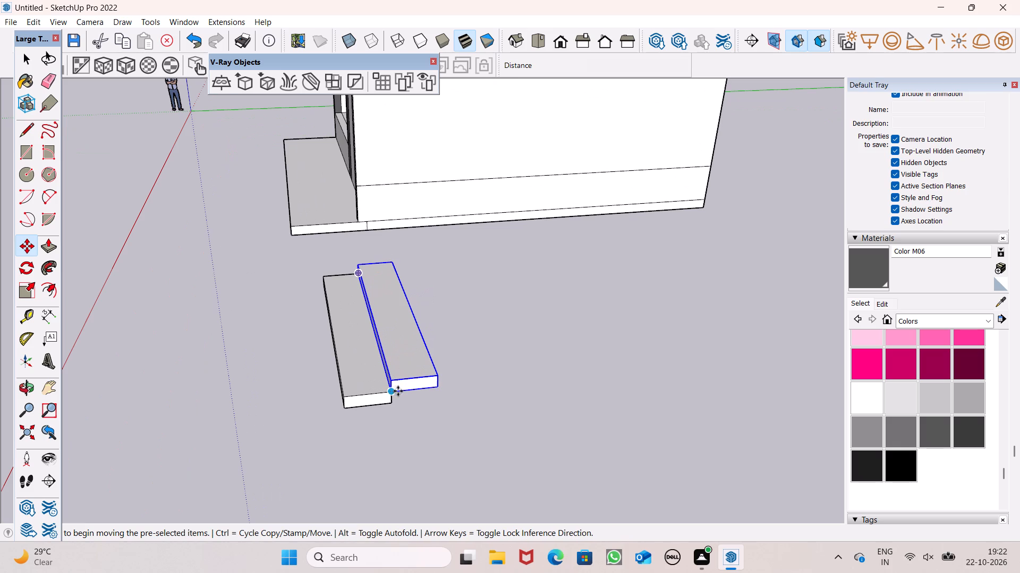
{"action": "left_click_drag", "start_coordinate": [391, 392], "coordinate": [427, 375]}
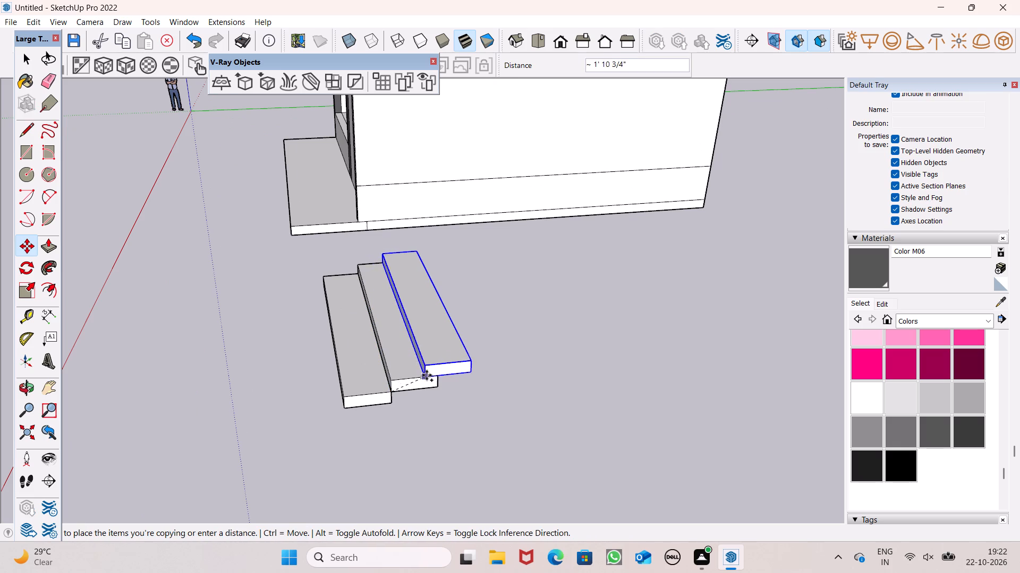
{"action": "left_click_drag", "start_coordinate": [427, 375], "coordinate": [434, 376]}
{"action": "left_click_drag", "start_coordinate": [436, 375], "coordinate": [486, 358]}
{"action": "left_click_drag", "start_coordinate": [484, 358], "coordinate": [516, 350]}
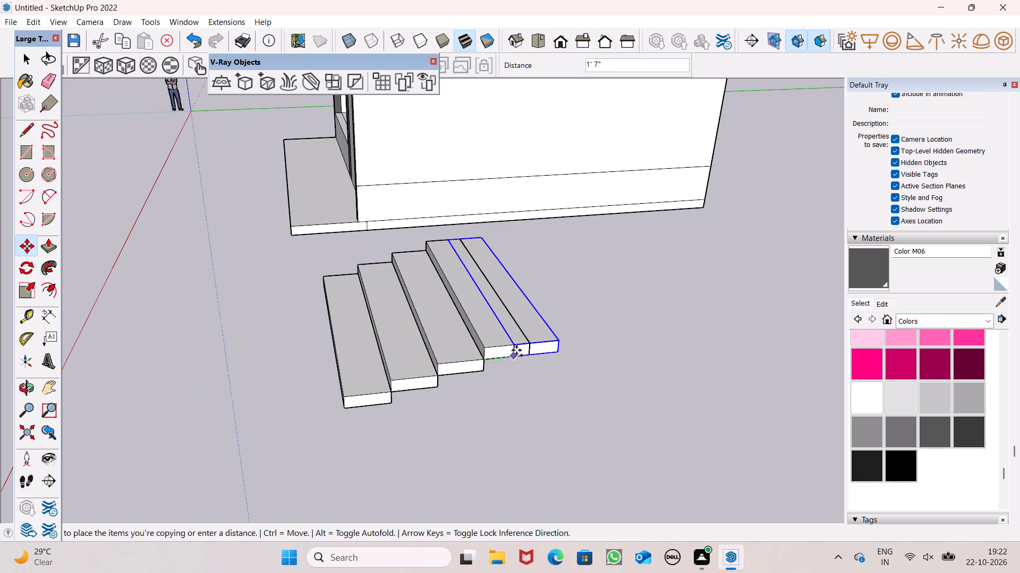
{"action": "left_click_drag", "start_coordinate": [516, 350], "coordinate": [524, 344]}
{"action": "key", "text": "space"}
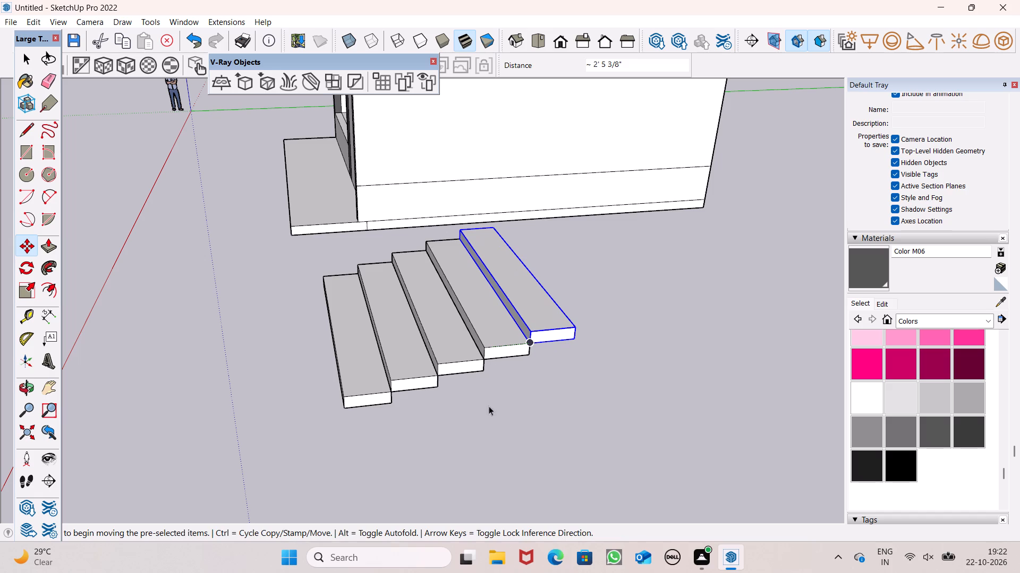
{"action": "left_click", "coordinate": [479, 427]}
Copy the flight's top step to the open ground about 11' 1" away from the stairs.
{"action": "scroll", "coordinate": [464, 385], "scroll_direction": "down", "scroll_amount": 4}
{"action": "middle_click_drag", "start_coordinate": [432, 405], "coordinate": [610, 413]}
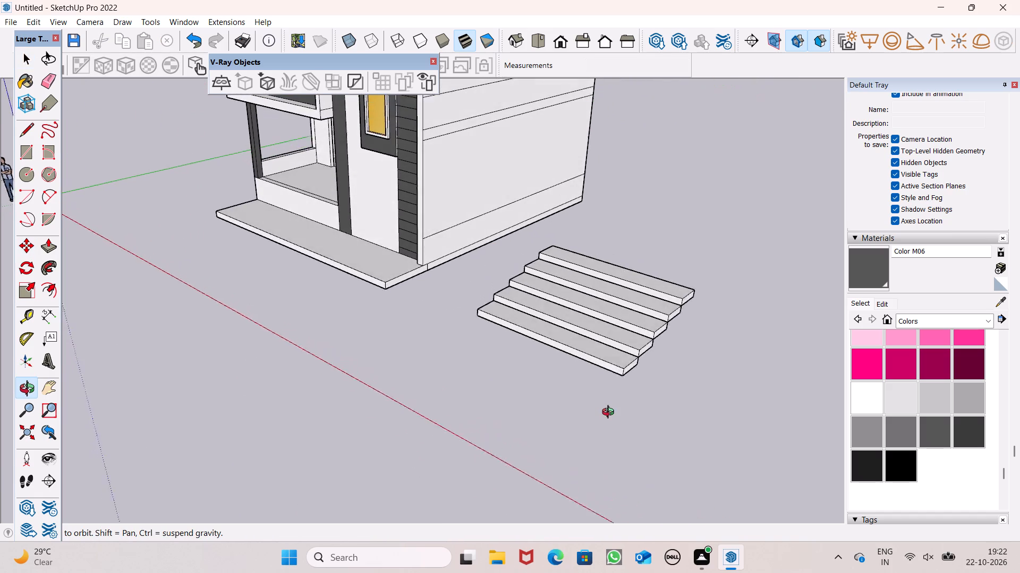
{"action": "middle_click_drag", "start_coordinate": [610, 413], "coordinate": [611, 423]}
{"action": "scroll", "coordinate": [613, 391], "scroll_direction": "up", "scroll_amount": 4}
{"action": "scroll", "coordinate": [587, 323], "scroll_direction": "down", "scroll_amount": 2}
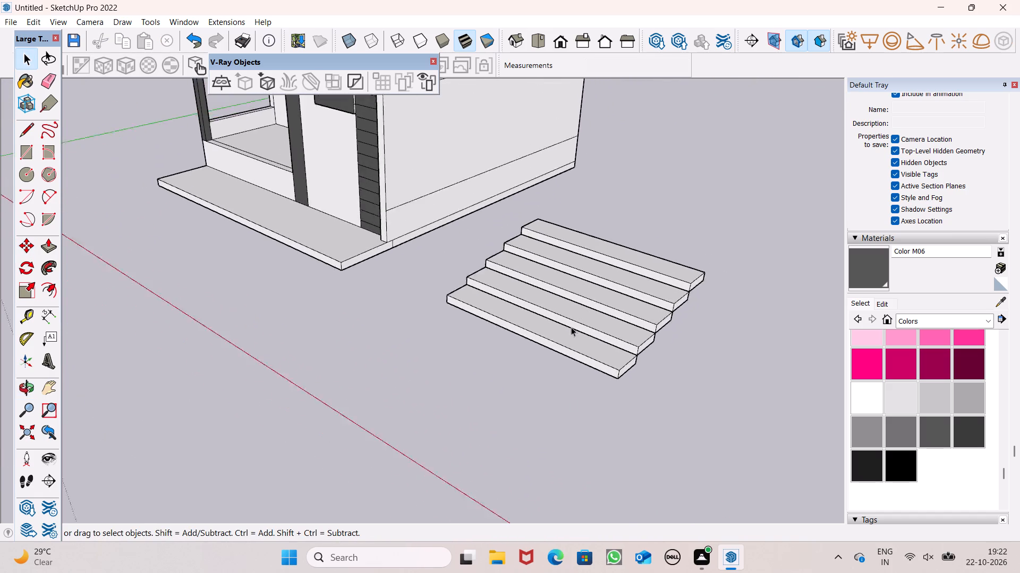
{"action": "scroll", "coordinate": [571, 327], "scroll_direction": "down", "scroll_amount": 3}
{"action": "middle_click_drag", "start_coordinate": [536, 347], "coordinate": [387, 342]}
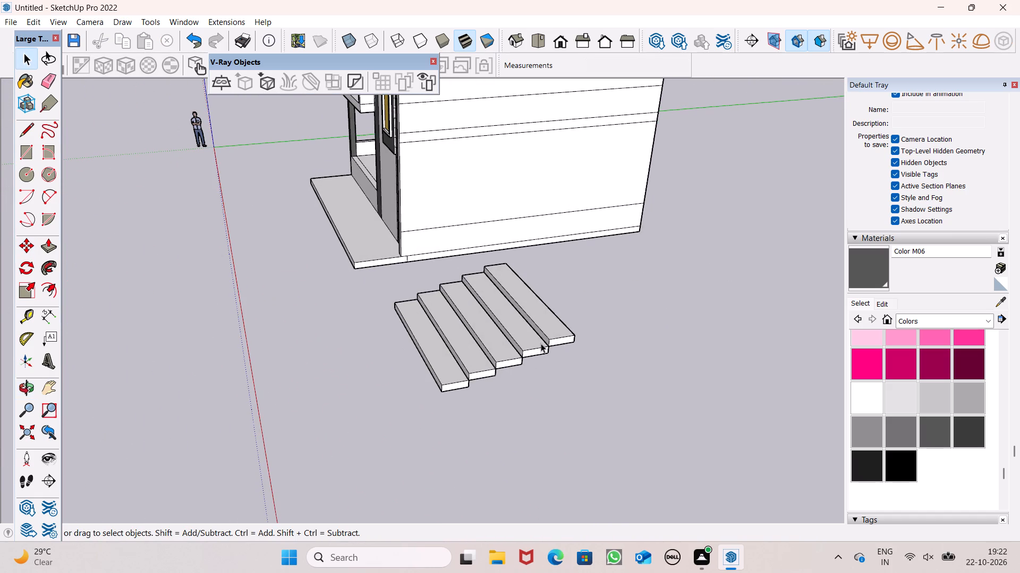
{"action": "left_click", "coordinate": [559, 333]}
{"action": "key", "text": "m"}
{"action": "key", "text": "Return"}
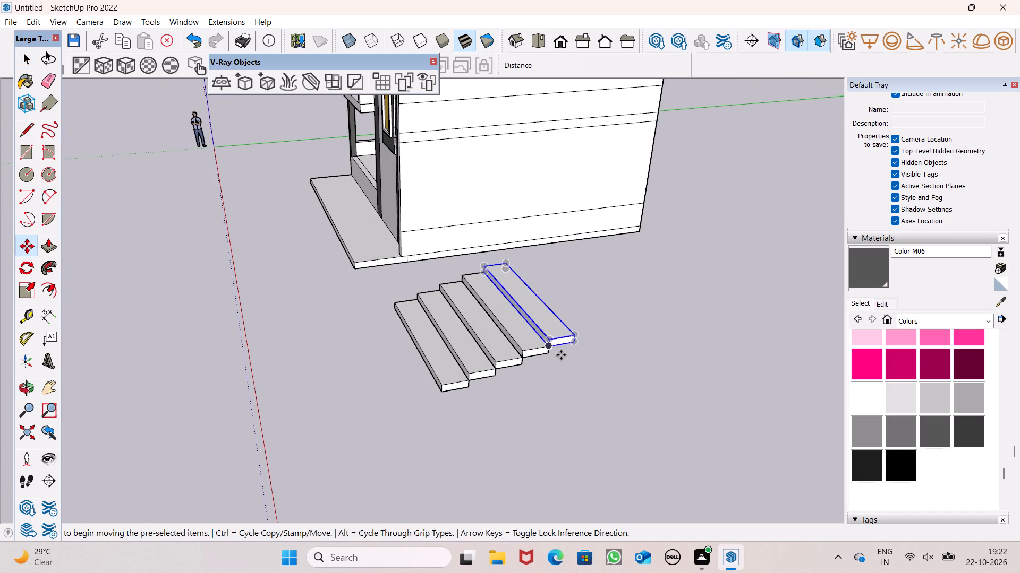
{"action": "left_click_drag", "start_coordinate": [577, 343], "coordinate": [712, 376]}
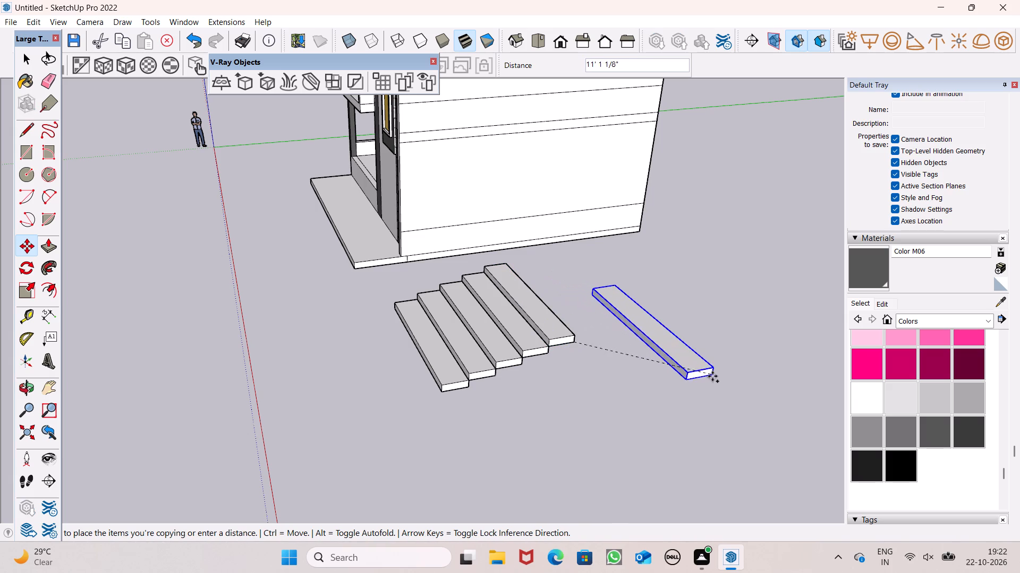
{"action": "left_click_drag", "start_coordinate": [712, 376], "coordinate": [712, 378]}
{"action": "key", "text": "space"}
{"action": "left_click", "coordinate": [617, 406]}
Select all five steps of the flight and make them one group, leaving out the separate spare step.
{"action": "left_click", "coordinate": [440, 374], "text": "ctrl"}
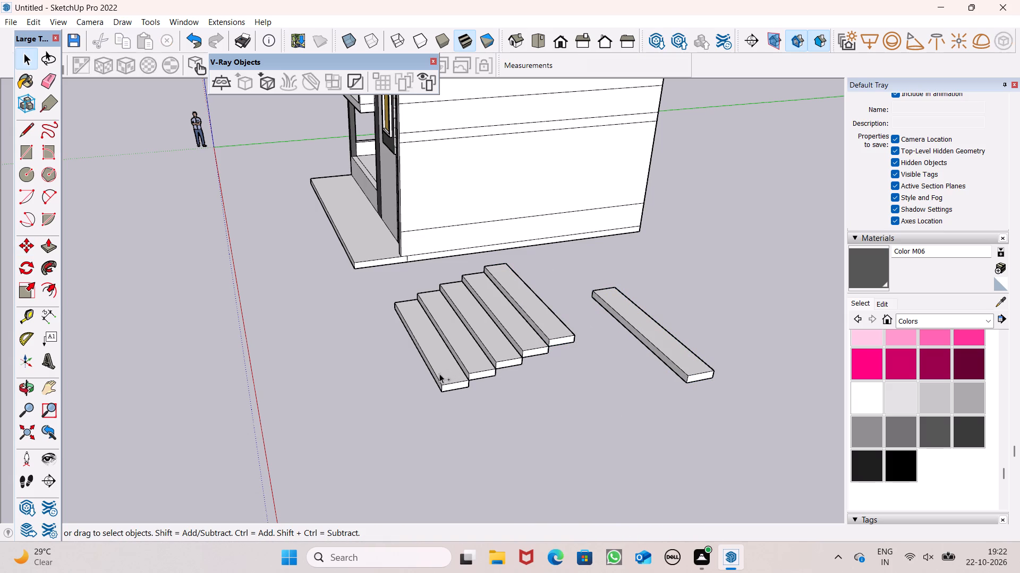
{"action": "left_click", "coordinate": [481, 355], "text": "ctrl"}
{"action": "left_click", "coordinate": [497, 350], "text": "ctrl"}
{"action": "left_click", "coordinate": [541, 339], "text": "ctrl"}
{"action": "left_click", "coordinate": [555, 327], "text": "ctrl"}
{"action": "left_click", "coordinate": [539, 336], "text": "ctrl"}
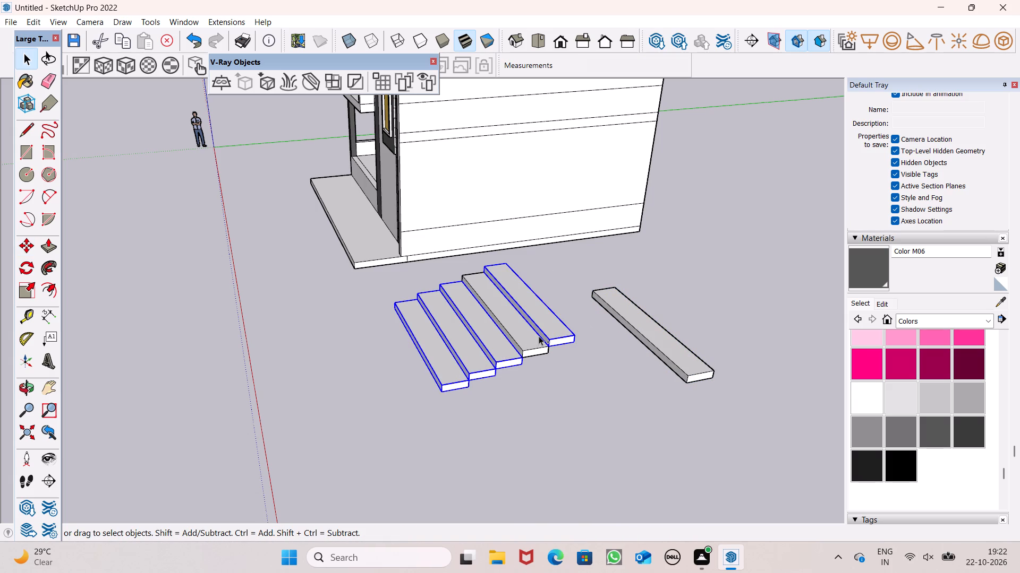
{"action": "left_click", "coordinate": [519, 338], "text": "ctrl"}
{"action": "right_click", "coordinate": [518, 340], "text": "ctrl"}
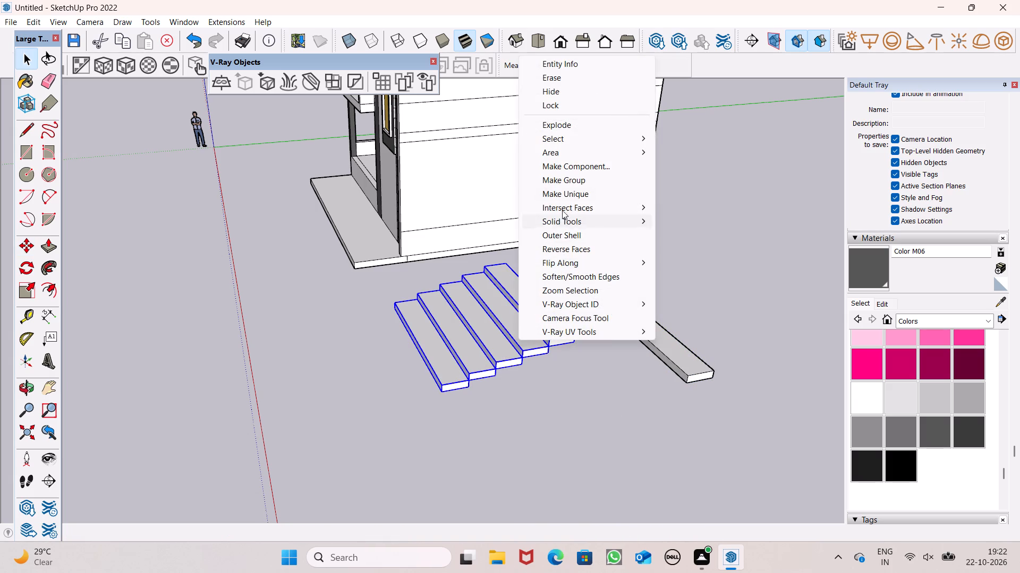
{"action": "left_click", "coordinate": [550, 179], "text": "ctrl"}
Move the stair group about 41' 1" by its lower corner to the outer corner of the porch's front base slab.
{"action": "scroll", "coordinate": [545, 276], "scroll_direction": "down", "scroll_amount": 6, "text": "ctrl"}
{"action": "middle_click_drag", "start_coordinate": [472, 357], "coordinate": [912, 430]}
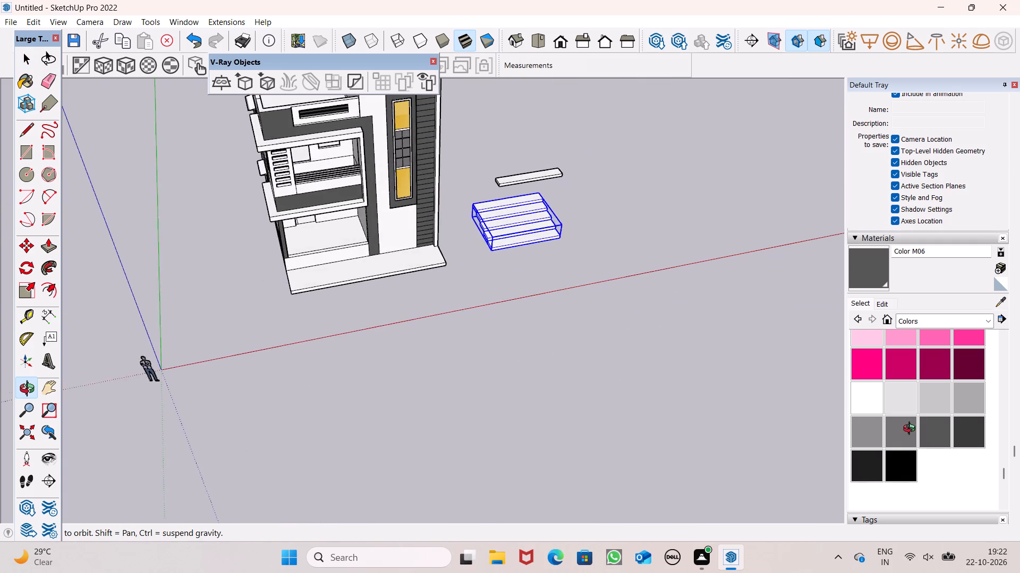
{"action": "middle_click_drag", "start_coordinate": [912, 430], "coordinate": [912, 412]}
{"action": "key", "text": "m"}
{"action": "key", "text": "Return"}
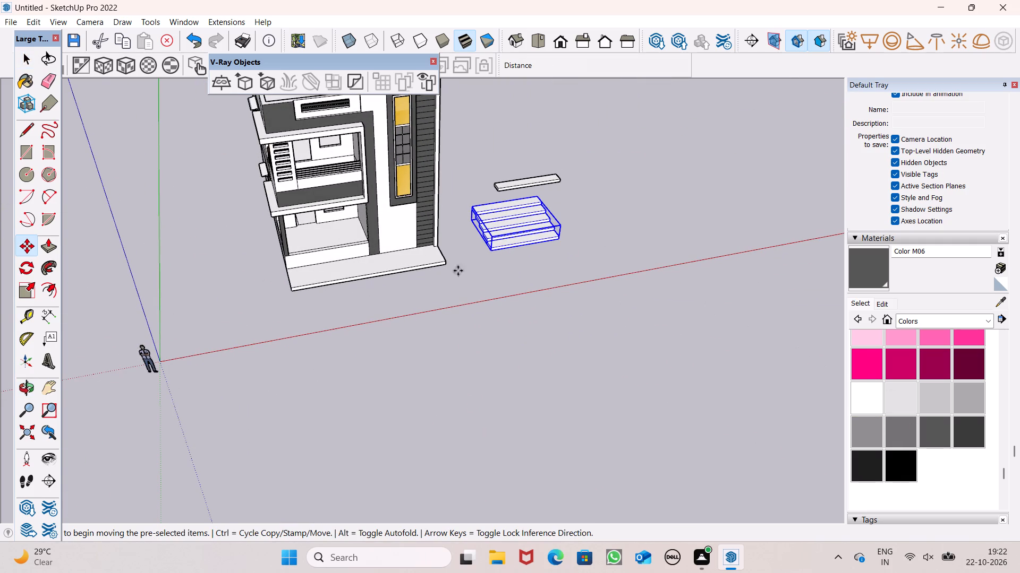
{"action": "middle_click_drag", "start_coordinate": [390, 242], "coordinate": [531, 209]}
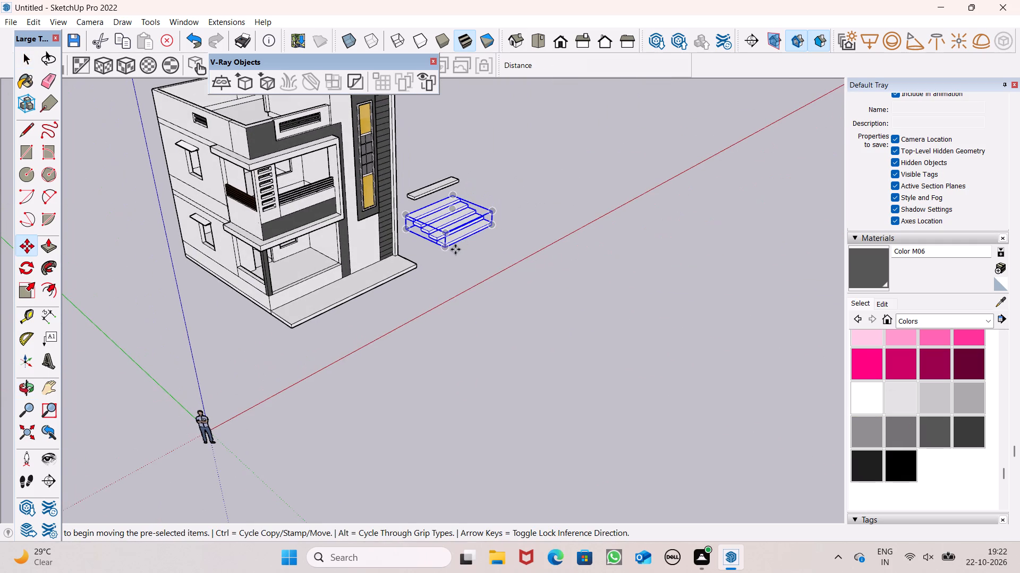
{"action": "left_click_drag", "start_coordinate": [446, 250], "coordinate": [319, 346]}
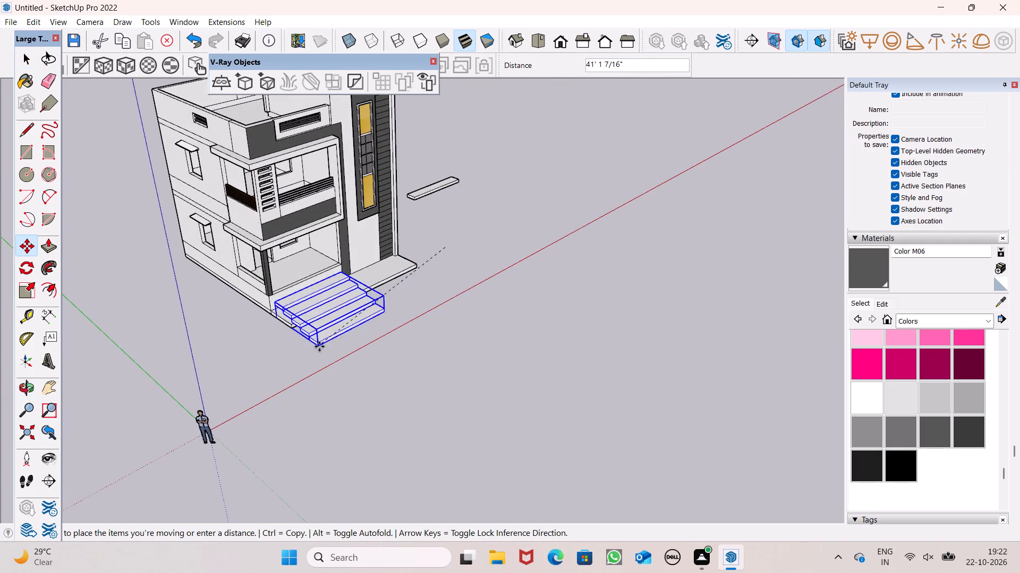
{"action": "left_click_drag", "start_coordinate": [319, 346], "coordinate": [326, 353]}
Move the stair group by its lower back corner about 6' 3" onto the base slab, against the porch's front wall.
{"action": "middle_click_drag", "start_coordinate": [314, 352], "coordinate": [463, 341]}
{"action": "scroll", "coordinate": [285, 350], "scroll_direction": "up", "scroll_amount": 13}
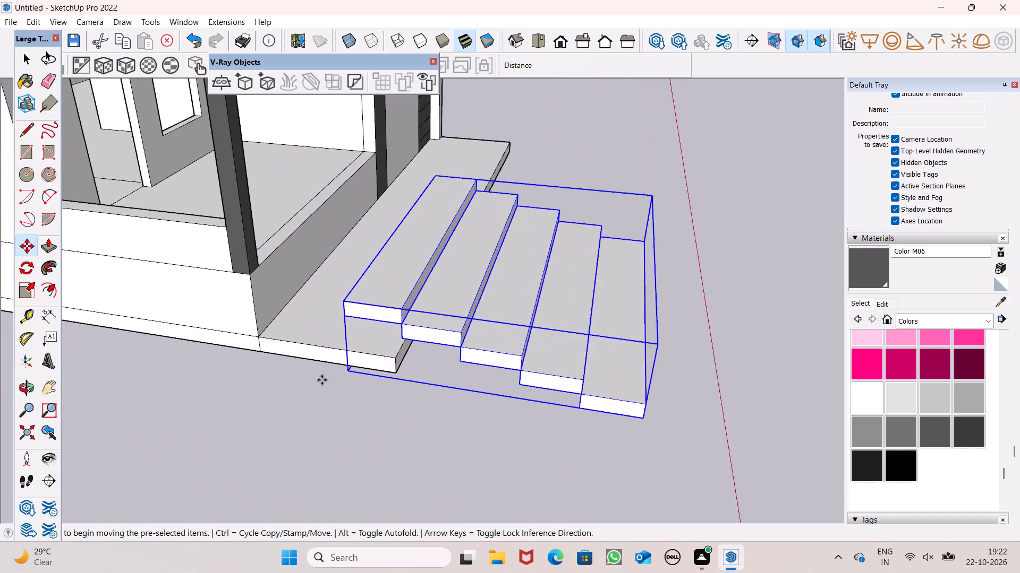
{"action": "scroll", "coordinate": [322, 380], "scroll_direction": "up", "scroll_amount": 1}
{"action": "left_click_drag", "start_coordinate": [350, 371], "coordinate": [304, 280]}
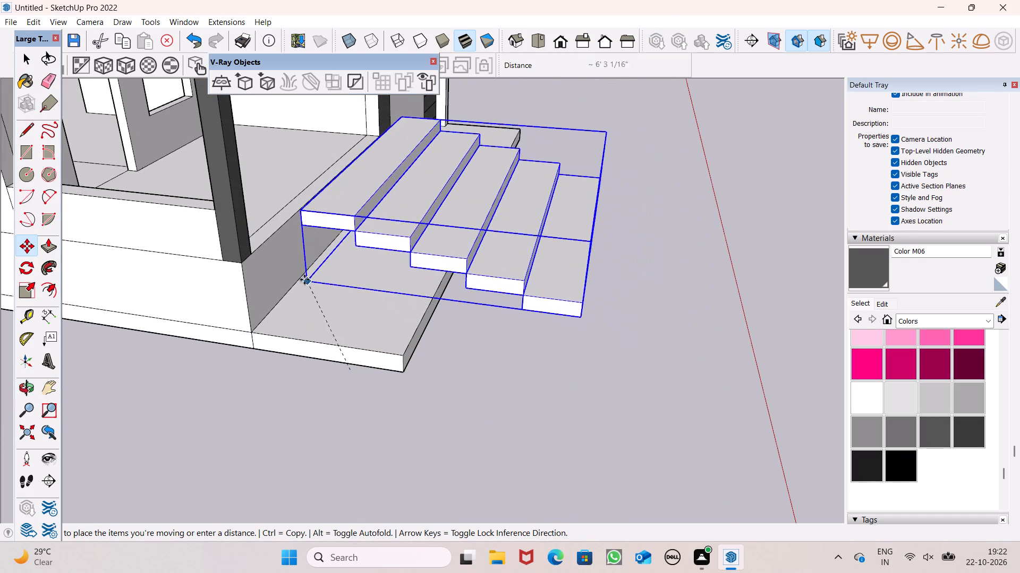
{"action": "left_click_drag", "start_coordinate": [304, 280], "coordinate": [301, 284]}
Scale the stair group to 0.50 along the green axis so its depth fits on the base slab.
{"action": "middle_click_drag", "start_coordinate": [329, 290], "coordinate": [375, 210]}
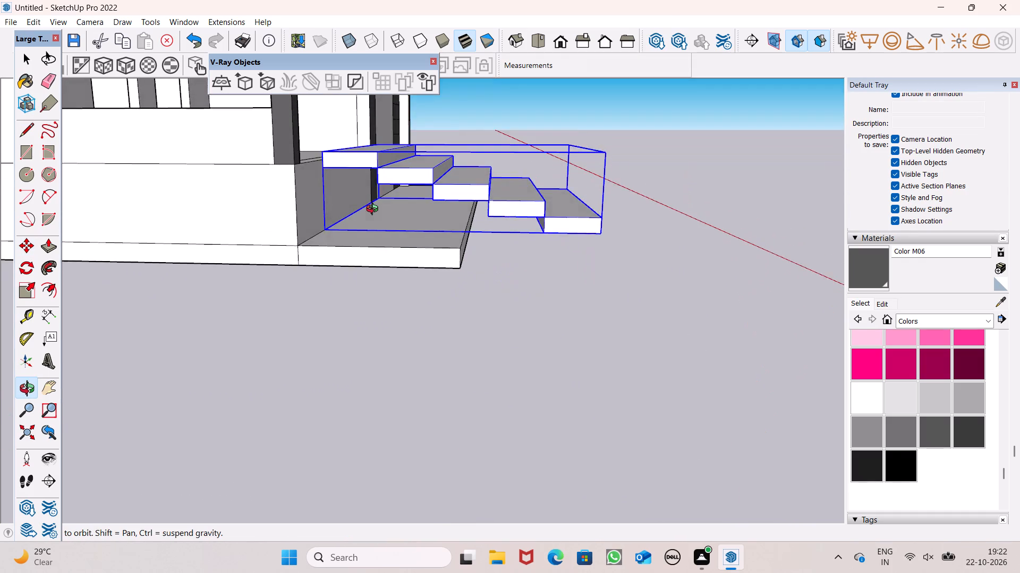
{"action": "middle_click_drag", "start_coordinate": [375, 210], "coordinate": [349, 247]}
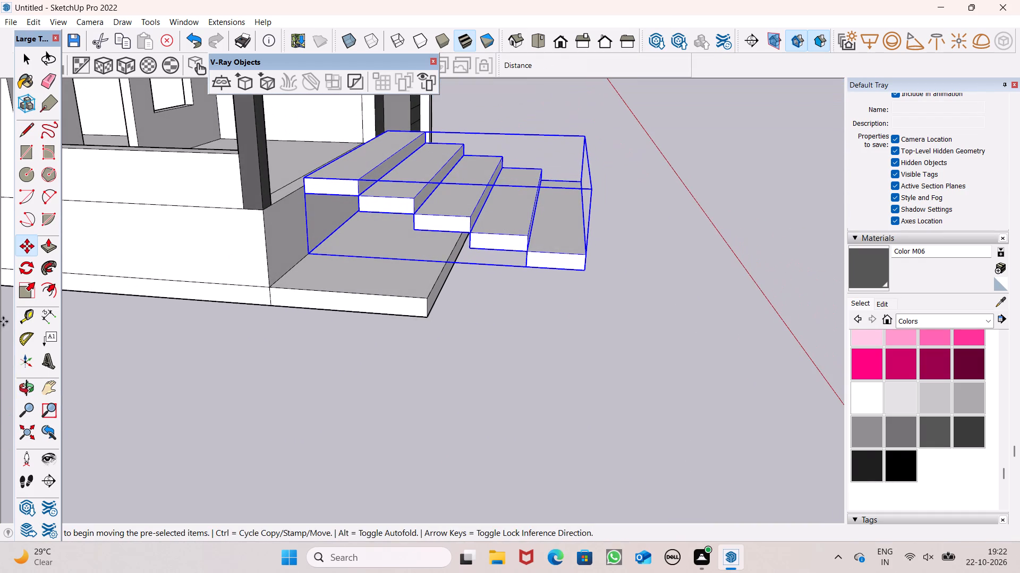
{"action": "left_click", "coordinate": [26, 293]}
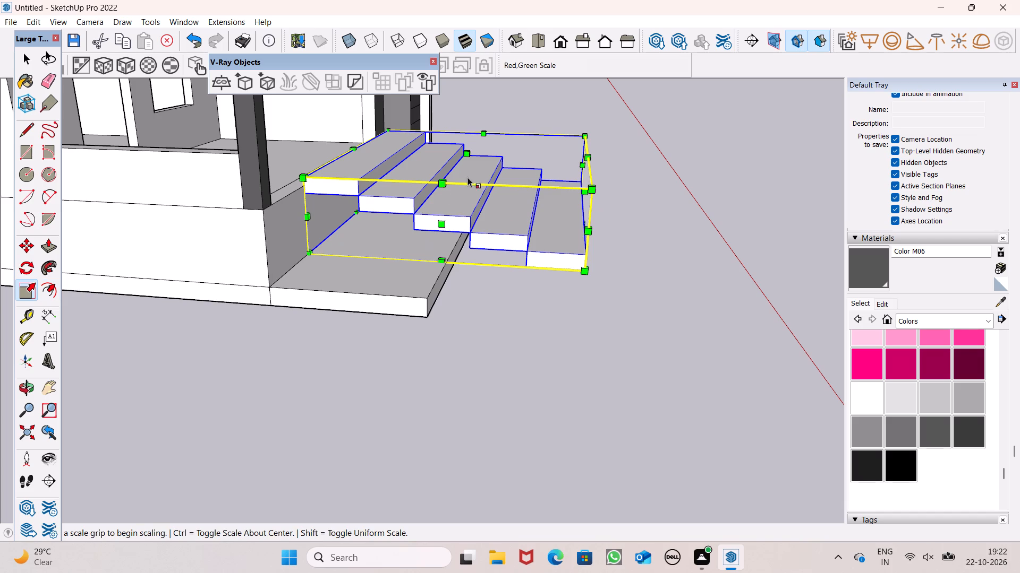
{"action": "middle_click_drag", "start_coordinate": [624, 247], "coordinate": [562, 261]}
{"action": "scroll", "coordinate": [562, 261], "scroll_direction": "up", "scroll_amount": 1}
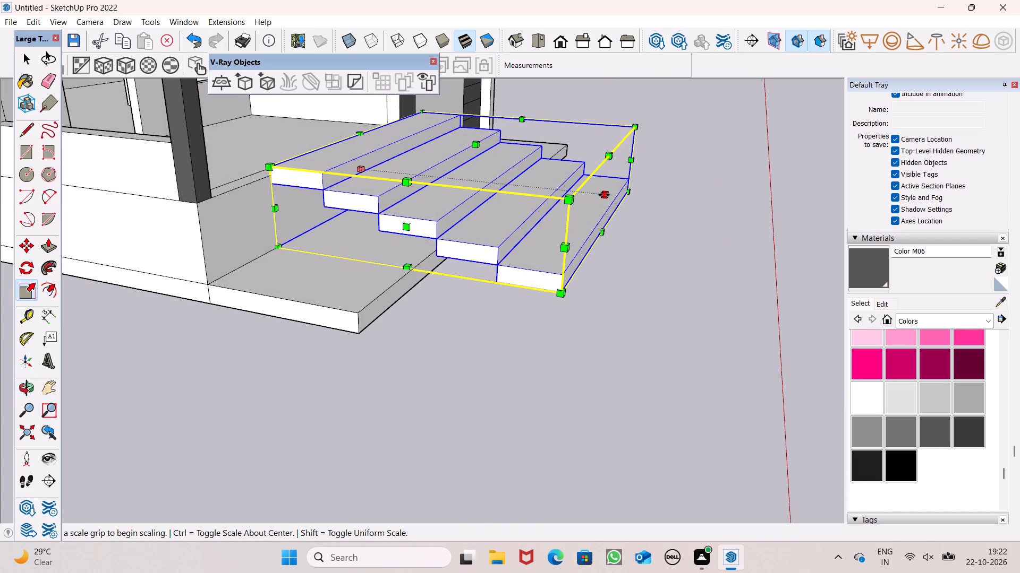
{"action": "left_click_drag", "start_coordinate": [604, 195], "coordinate": [484, 170]}
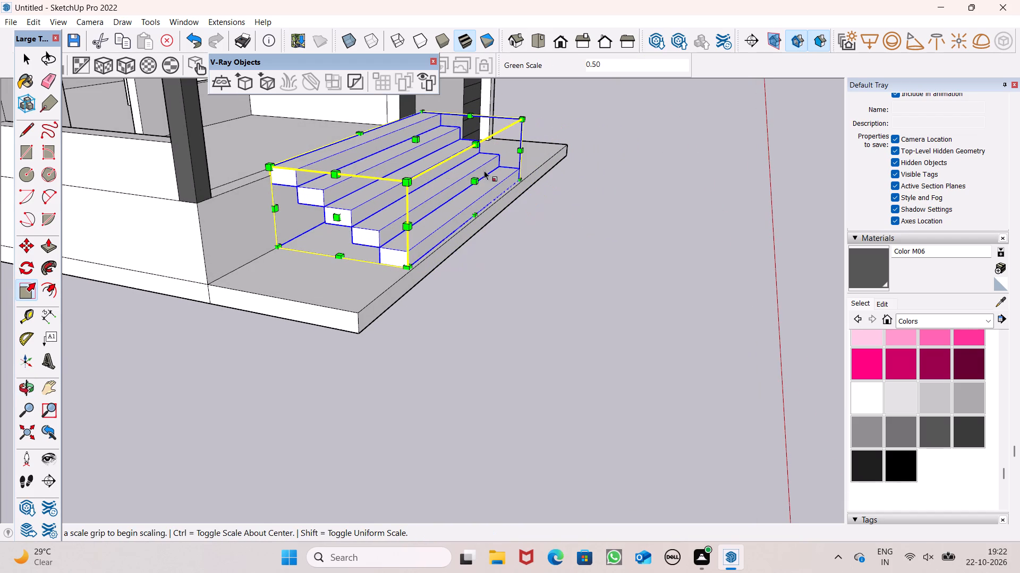
{"action": "scroll", "coordinate": [492, 242], "scroll_direction": "down", "scroll_amount": 2}
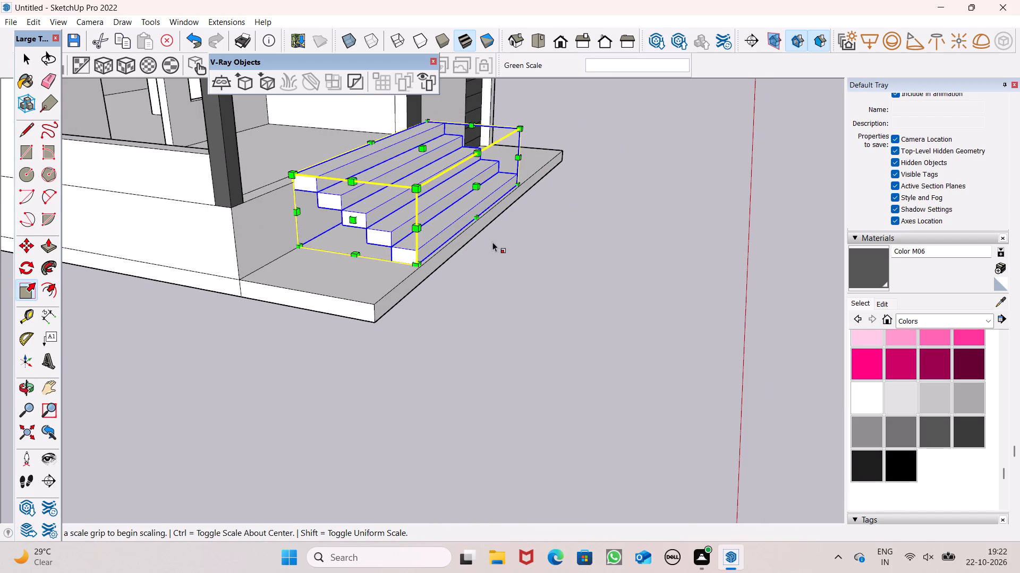
{"action": "key", "text": "space"}
Scale the stair group's height to about 0.89 along the blue axis to bring its top down to the porch floor.
{"action": "middle_click_drag", "start_coordinate": [475, 247], "coordinate": [668, 306]}
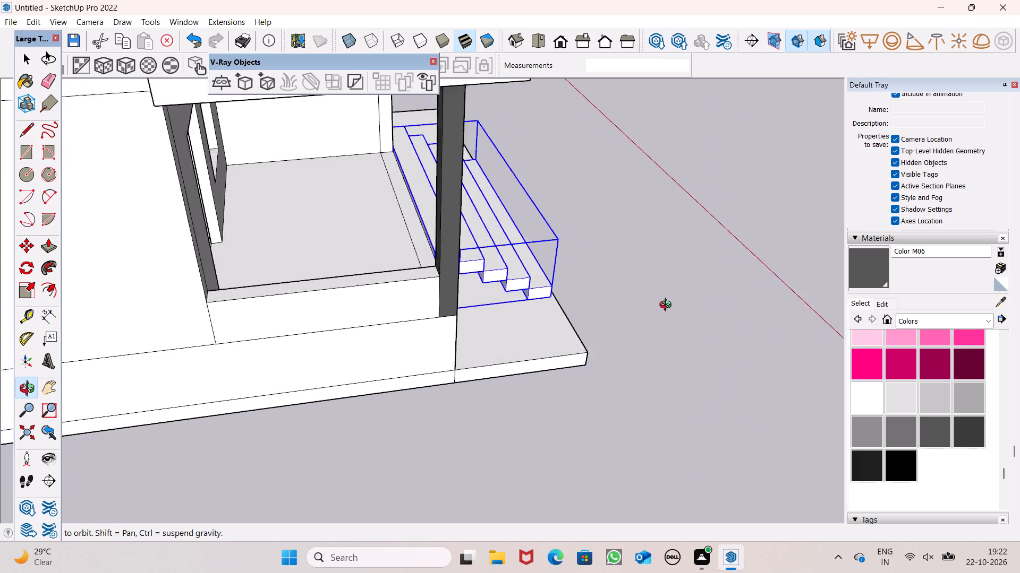
{"action": "middle_click_drag", "start_coordinate": [668, 306], "coordinate": [716, 246]}
{"action": "scroll", "coordinate": [419, 108], "scroll_direction": "up", "scroll_amount": 6}
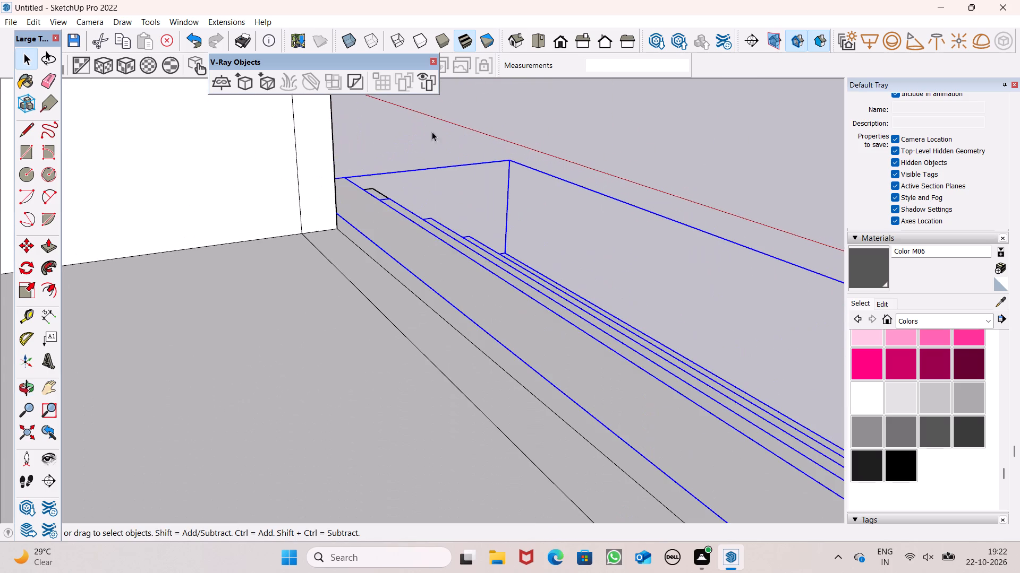
{"action": "left_click", "coordinate": [36, 297]}
{"action": "scroll", "coordinate": [385, 259], "scroll_direction": "down", "scroll_amount": 1}
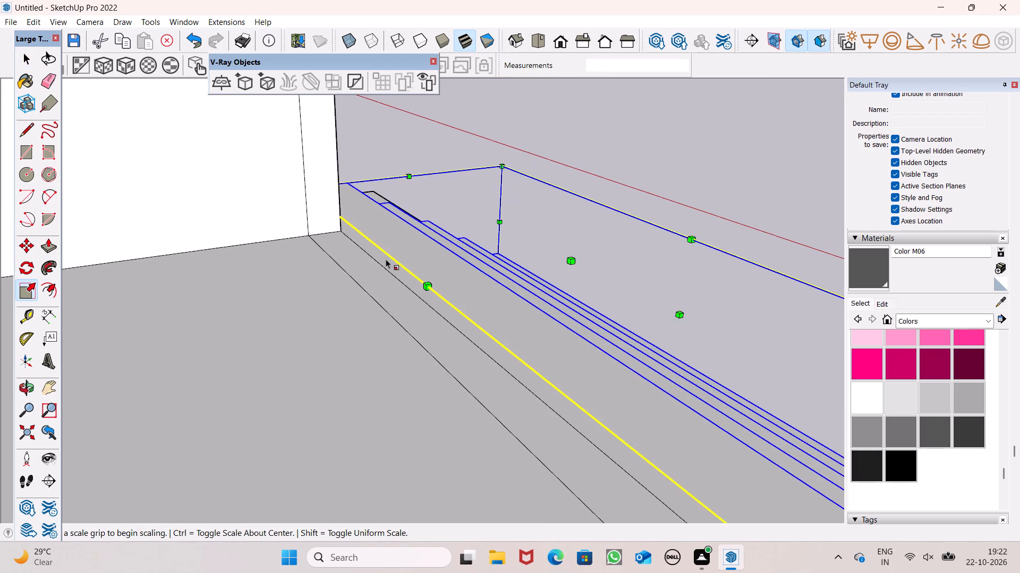
{"action": "scroll", "coordinate": [386, 259], "scroll_direction": "down", "scroll_amount": 3}
{"action": "left_click_drag", "start_coordinate": [535, 263], "coordinate": [534, 278]}
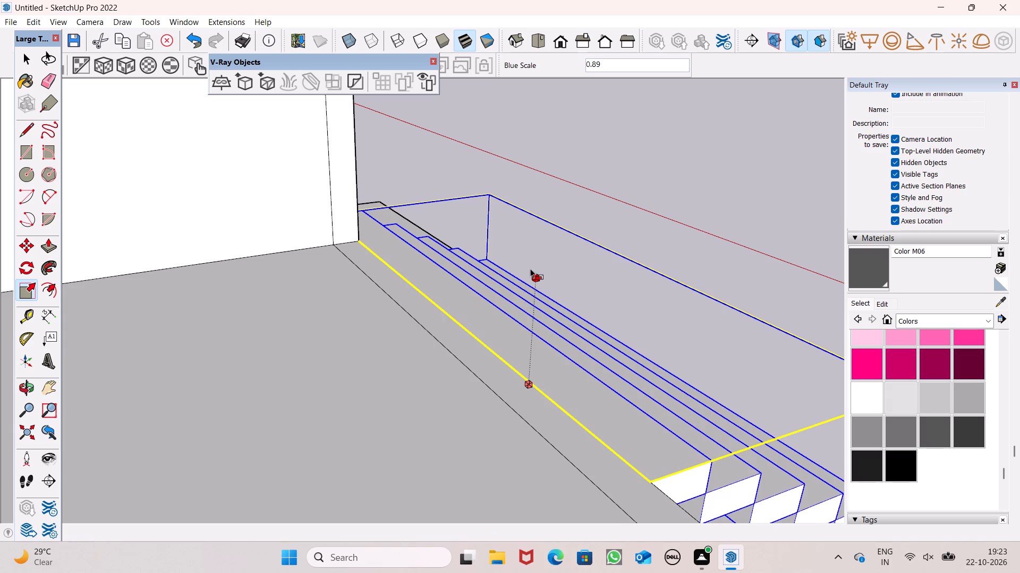
{"action": "key", "text": "space"}
{"action": "left_click", "coordinate": [661, 157]}
Scale the stair group's height to about 1.01 along the blue axis so its top meets the porch floor edge.
{"action": "scroll", "coordinate": [547, 193], "scroll_direction": "down", "scroll_amount": 5}
{"action": "middle_click_drag", "start_coordinate": [545, 293], "coordinate": [283, 300]}
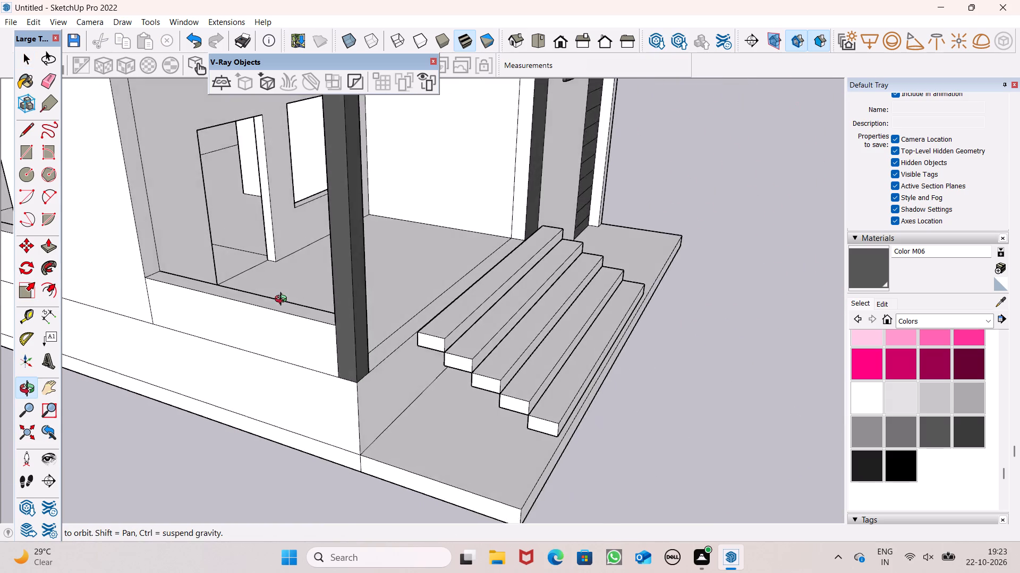
{"action": "middle_click_drag", "start_coordinate": [283, 300], "coordinate": [278, 298]}
{"action": "scroll", "coordinate": [349, 329], "scroll_direction": "up", "scroll_amount": 15}
{"action": "scroll", "coordinate": [526, 336], "scroll_direction": "up", "scroll_amount": 1}
{"action": "middle_click_drag", "start_coordinate": [526, 336], "coordinate": [492, 325]}
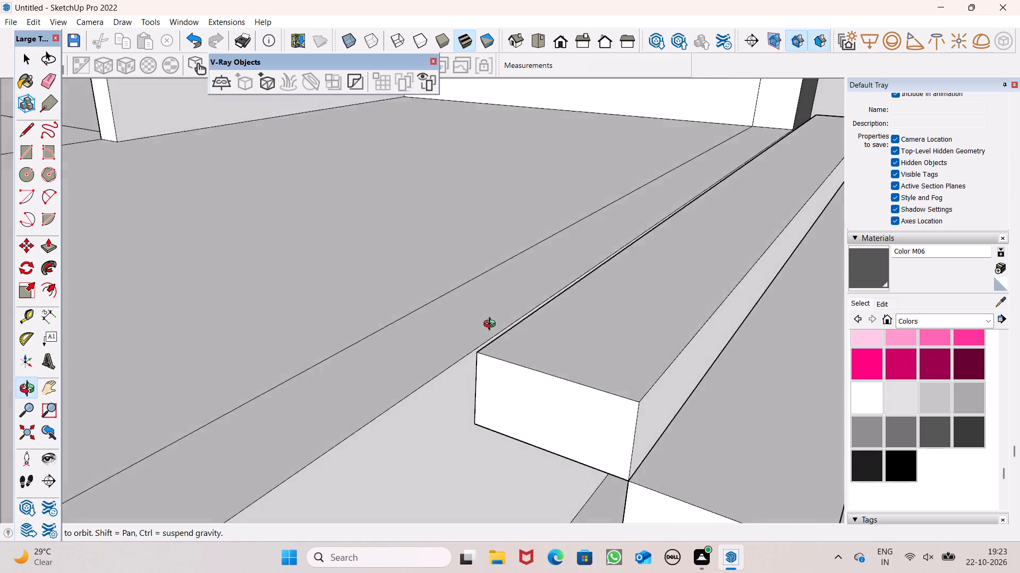
{"action": "middle_click_drag", "start_coordinate": [492, 325], "coordinate": [488, 295]}
{"action": "scroll", "coordinate": [507, 328], "scroll_direction": "up", "scroll_amount": 3}
{"action": "left_click", "coordinate": [549, 363]}
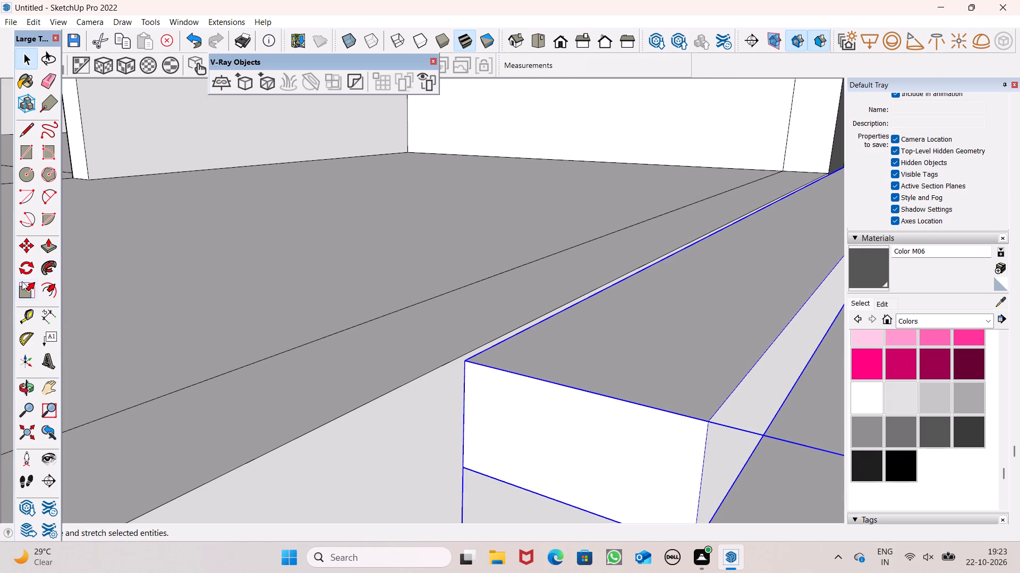
{"action": "scroll", "coordinate": [32, 285], "scroll_direction": "down", "scroll_amount": 6}
{"action": "scroll", "coordinate": [280, 264], "scroll_direction": "down", "scroll_amount": 7}
{"action": "scroll", "coordinate": [355, 317], "scroll_direction": "down", "scroll_amount": 4}
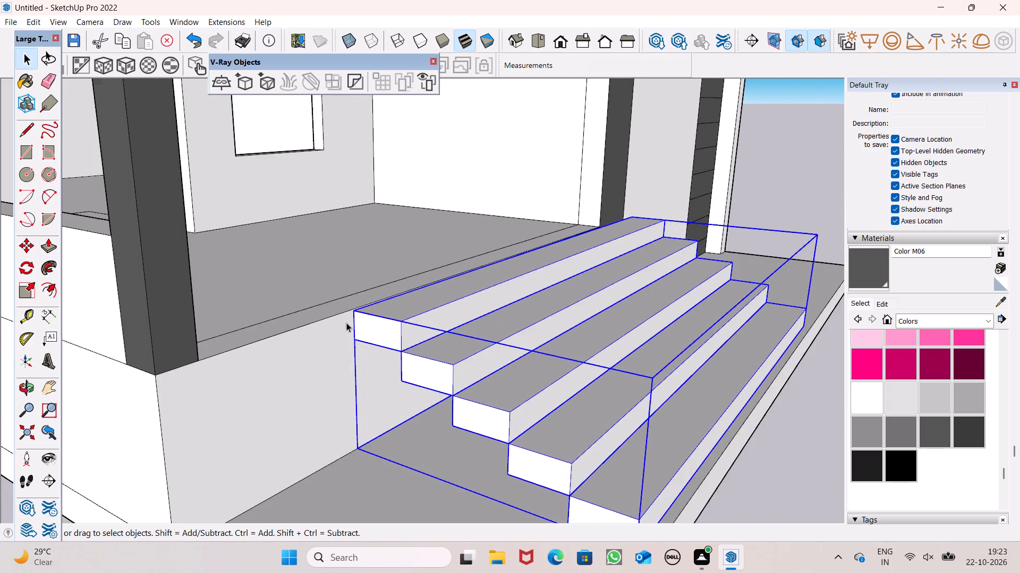
{"action": "scroll", "coordinate": [346, 323], "scroll_direction": "down", "scroll_amount": 2}
{"action": "middle_click_drag", "start_coordinate": [378, 349], "coordinate": [428, 378]}
{"action": "left_click", "coordinate": [36, 292]}
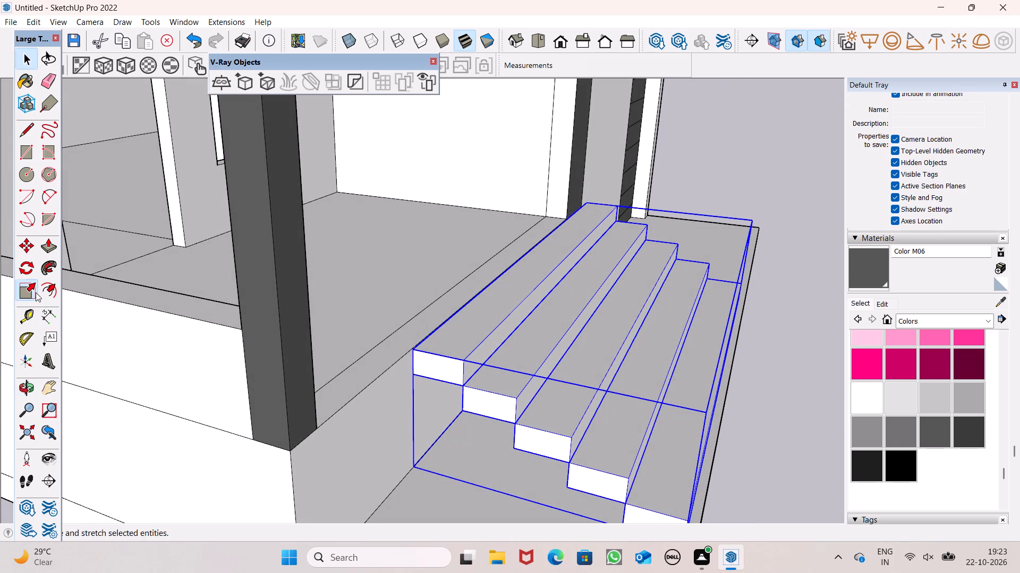
{"action": "scroll", "coordinate": [564, 274], "scroll_direction": "up", "scroll_amount": 5}
{"action": "left_click_drag", "start_coordinate": [631, 267], "coordinate": [628, 267]}
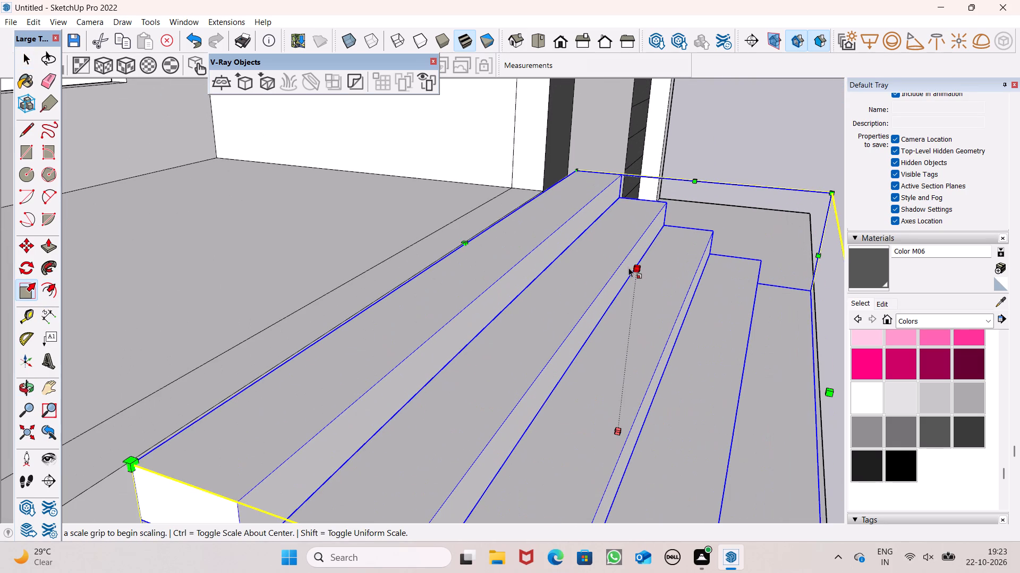
{"action": "left_click_drag", "start_coordinate": [628, 267], "coordinate": [623, 262]}
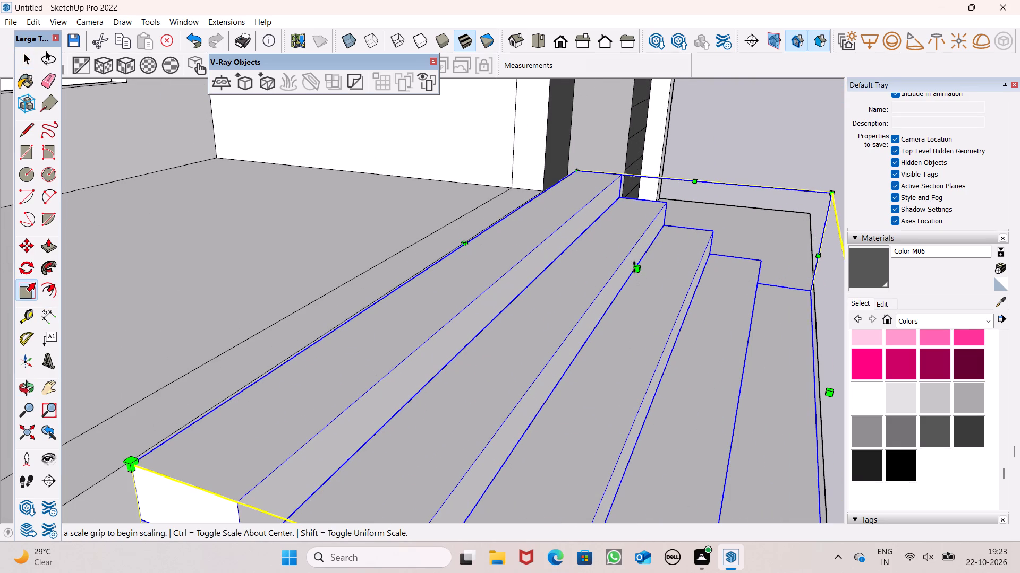
{"action": "left_click", "coordinate": [642, 270]}
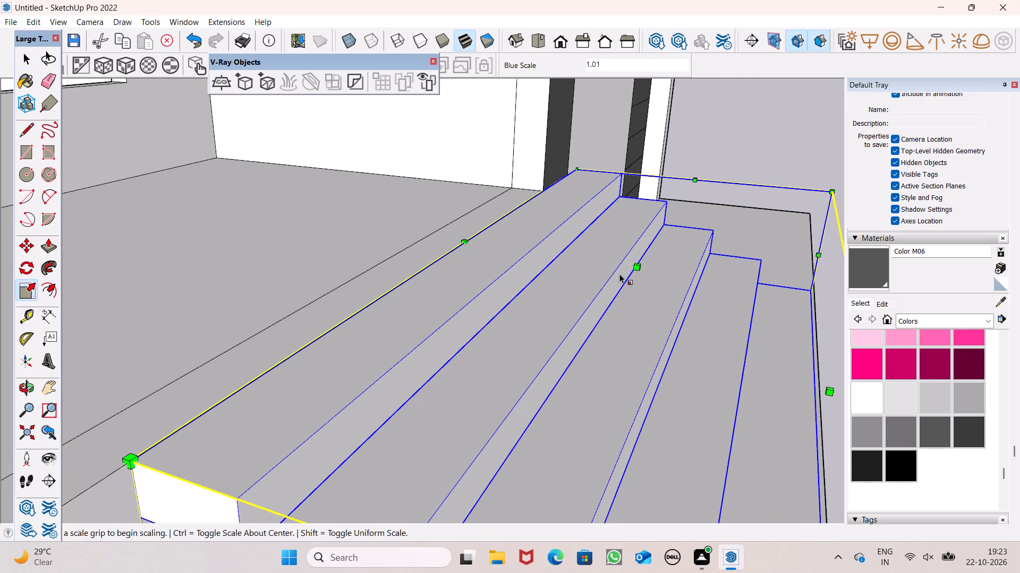
{"action": "key", "text": "space"}
{"action": "scroll", "coordinate": [315, 262], "scroll_direction": "down", "scroll_amount": 7}
{"action": "left_click", "coordinate": [680, 266]}
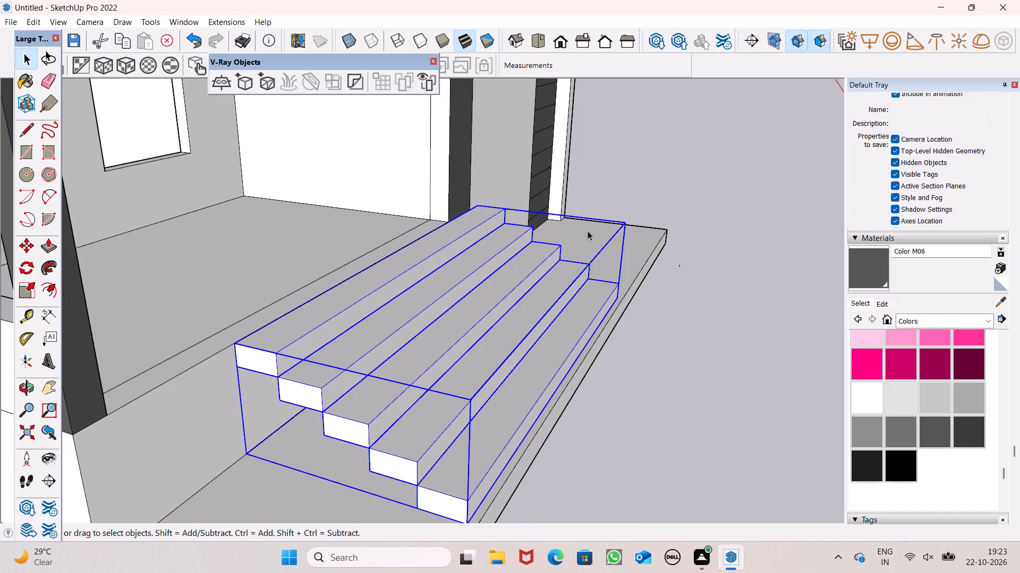
Move the stair group about 2' 10 1/4" along the porch front by its upper back corner, to the dark wall's edge.
{"action": "scroll", "coordinate": [588, 231], "scroll_direction": "down", "scroll_amount": 5}
{"action": "scroll", "coordinate": [487, 243], "scroll_direction": "down", "scroll_amount": 2}
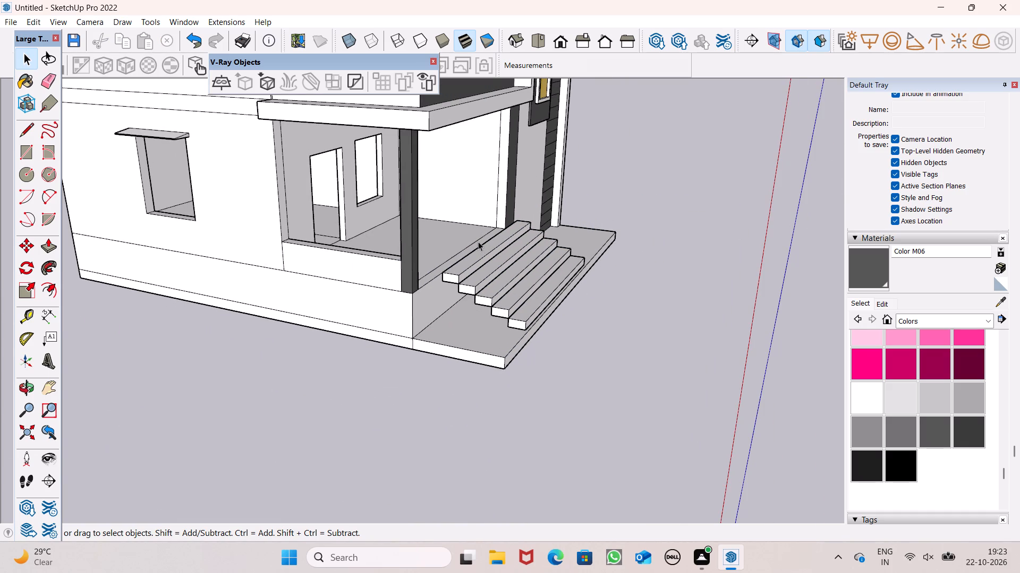
{"action": "scroll", "coordinate": [466, 241], "scroll_direction": "down", "scroll_amount": 2}
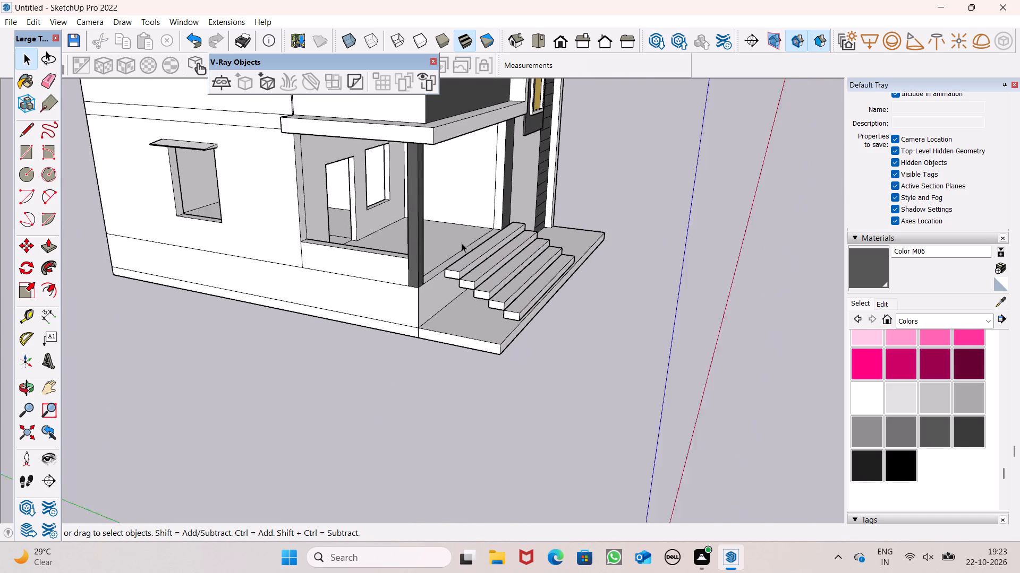
{"action": "scroll", "coordinate": [462, 243], "scroll_direction": "down", "scroll_amount": 2}
{"action": "middle_click_drag", "start_coordinate": [457, 282], "coordinate": [153, 354]}
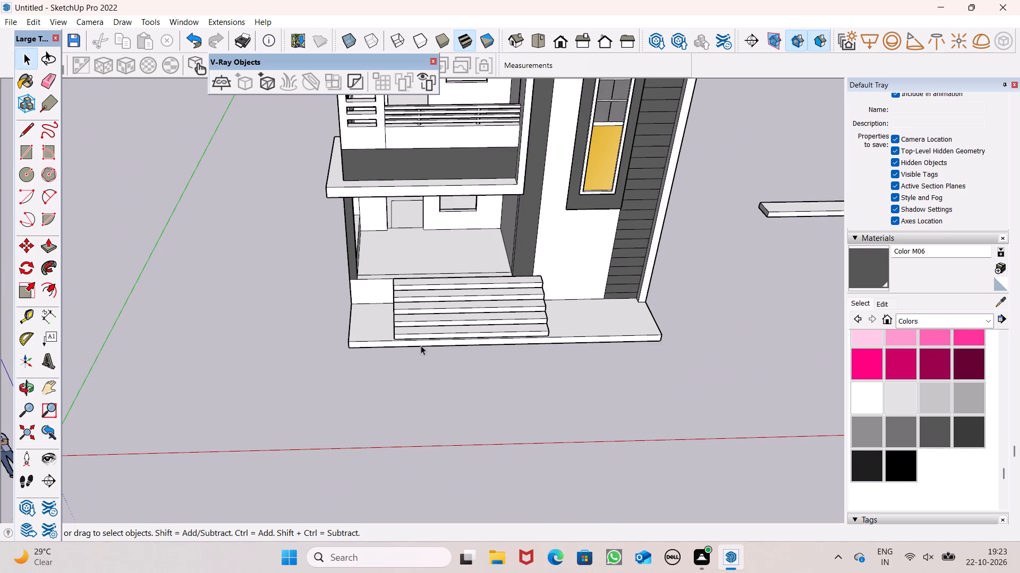
{"action": "middle_click_drag", "start_coordinate": [420, 345], "coordinate": [249, 375]}
{"action": "scroll", "coordinate": [250, 376], "scroll_direction": "up", "scroll_amount": 1}
{"action": "scroll", "coordinate": [479, 348], "scroll_direction": "up", "scroll_amount": 3}
{"action": "left_click", "coordinate": [498, 345]}
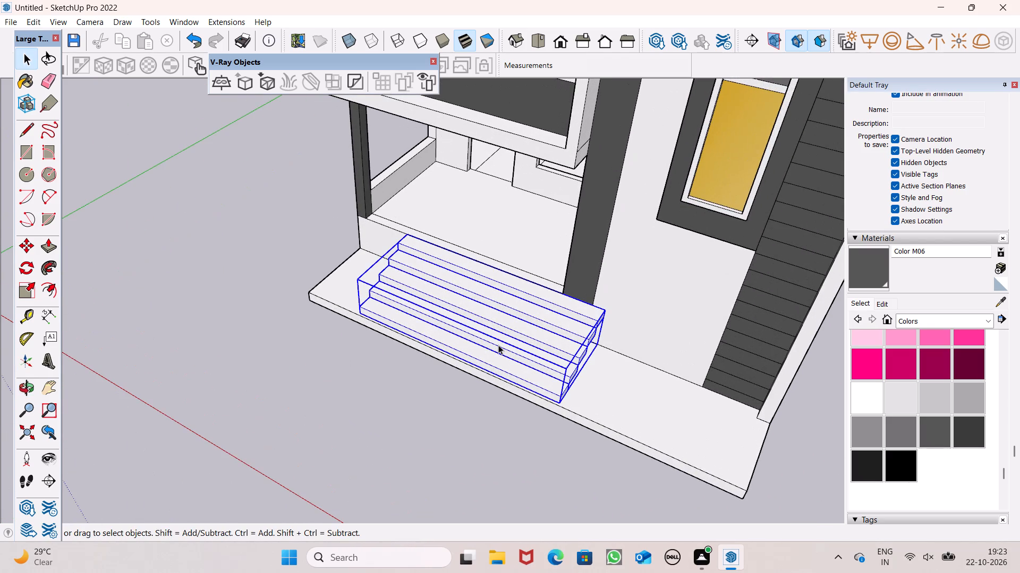
{"action": "key", "text": "m"}
{"action": "key", "text": "Return"}
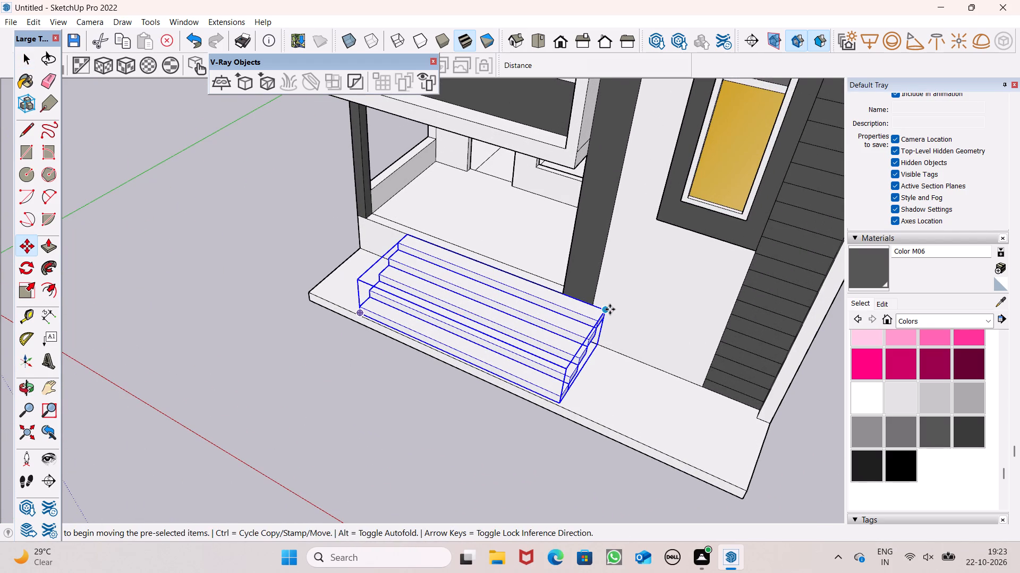
{"action": "left_click_drag", "start_coordinate": [609, 309], "coordinate": [567, 293]}
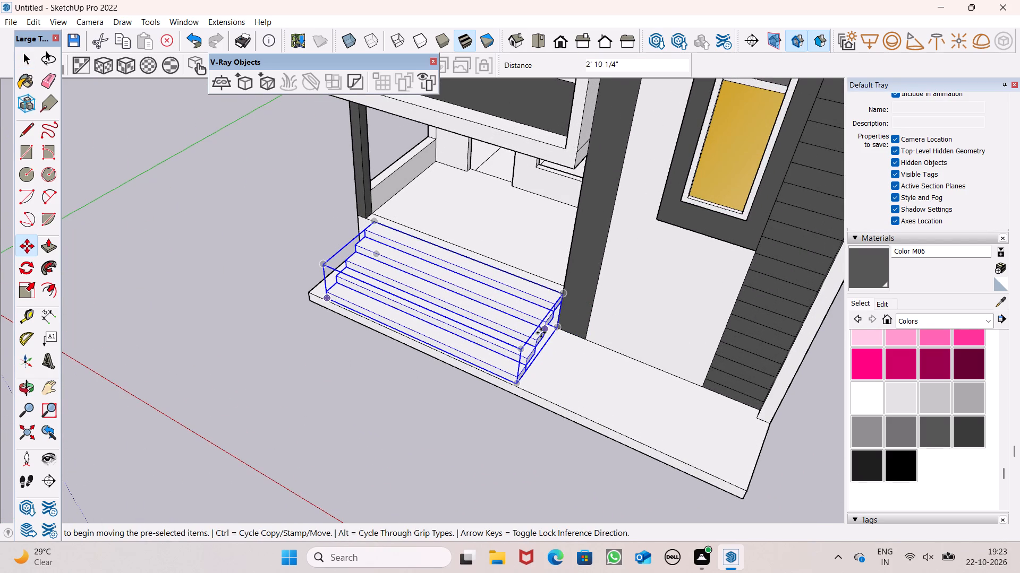
{"action": "key", "text": "space"}
{"action": "left_click", "coordinate": [417, 380]}
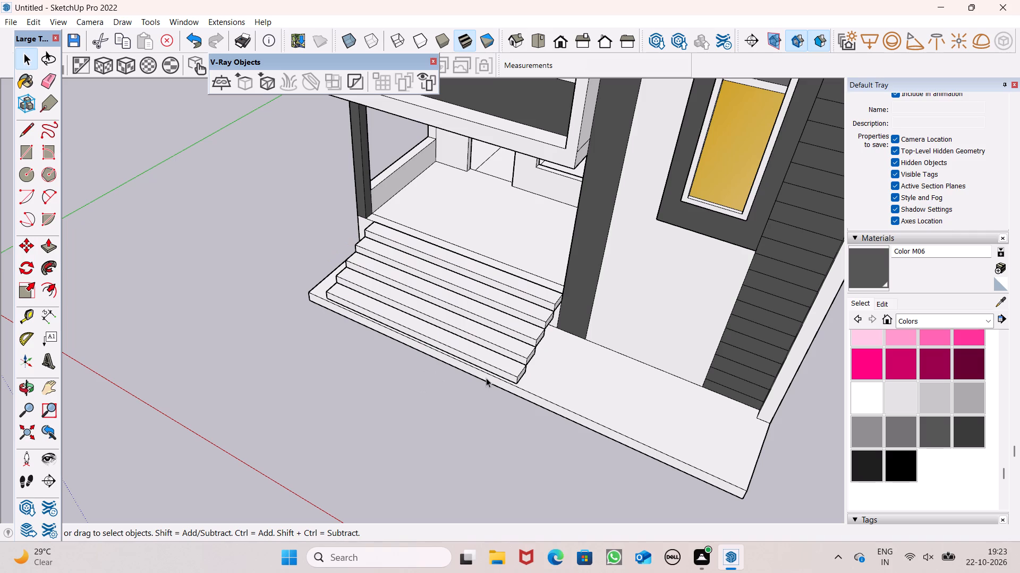
Scale the stair group to about 1.10 along the red axis so its open end reaches the porch's outer corner.
{"action": "middle_click_drag", "start_coordinate": [481, 374], "coordinate": [632, 317]}
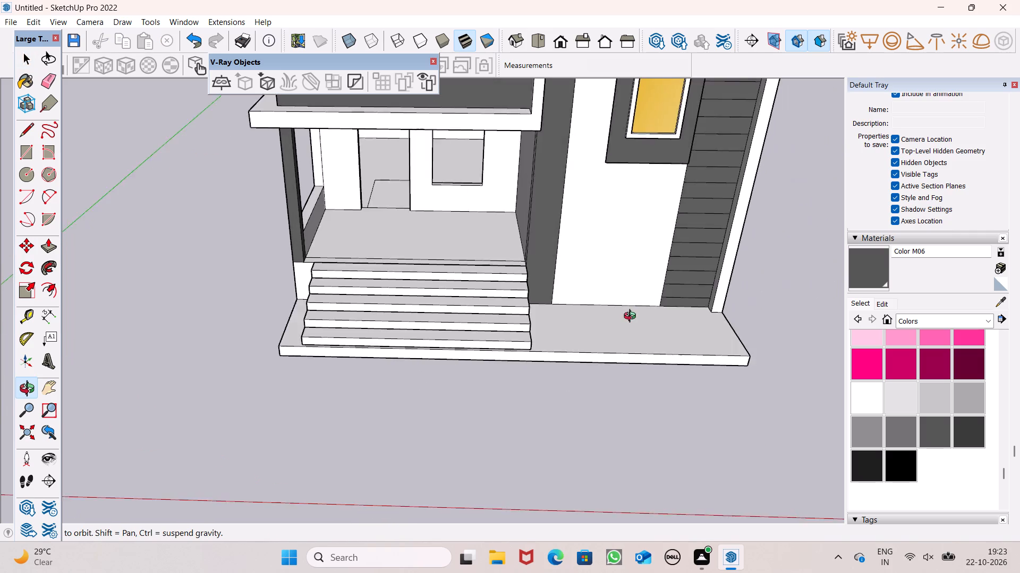
{"action": "middle_click_drag", "start_coordinate": [632, 317], "coordinate": [796, 282]}
{"action": "middle_click_drag", "start_coordinate": [527, 327], "coordinate": [720, 324]}
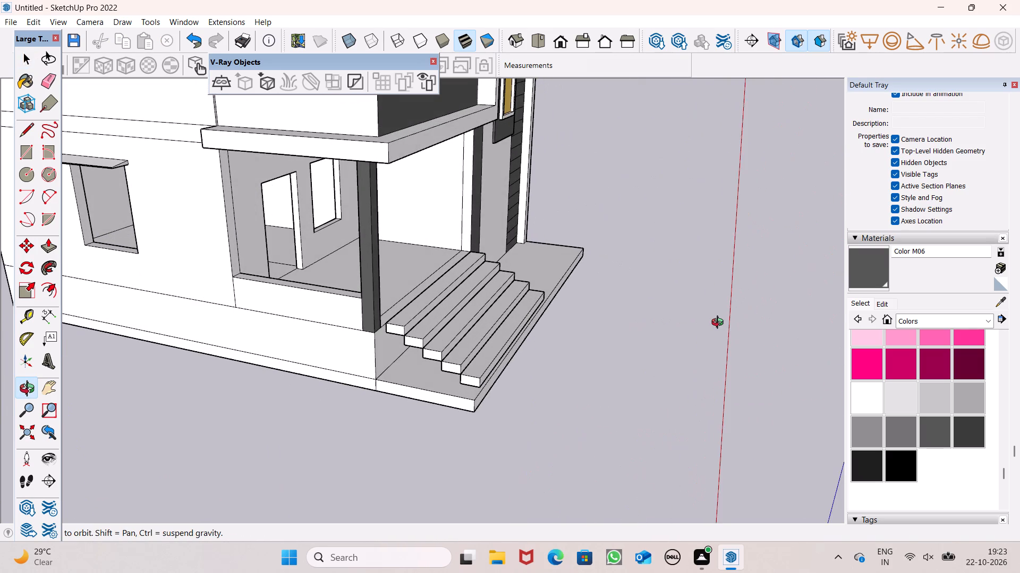
{"action": "middle_click_drag", "start_coordinate": [720, 324], "coordinate": [721, 324]}
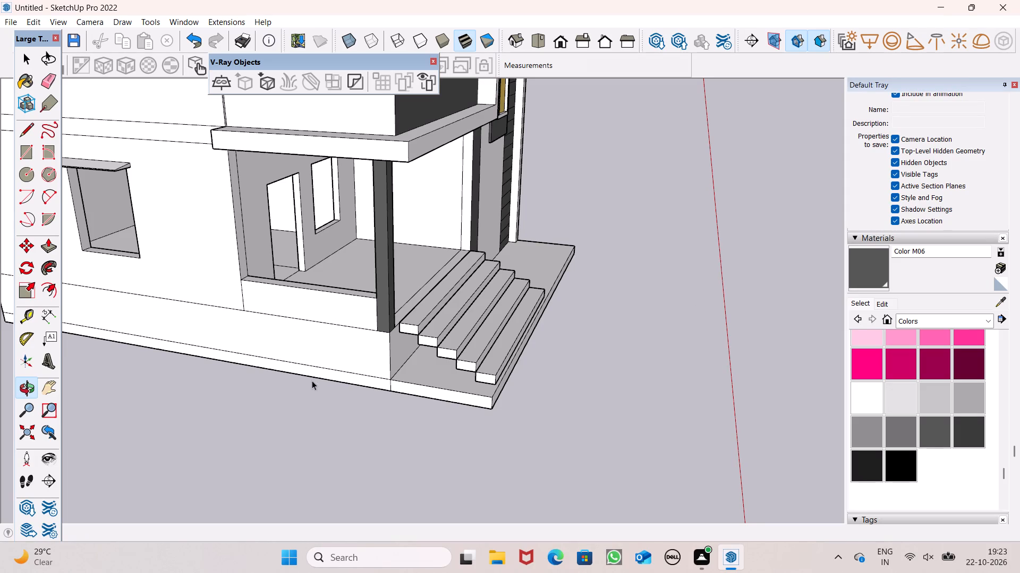
{"action": "middle_click_drag", "start_coordinate": [313, 382], "coordinate": [359, 378]}
{"action": "scroll", "coordinate": [434, 383], "scroll_direction": "up", "scroll_amount": 2}
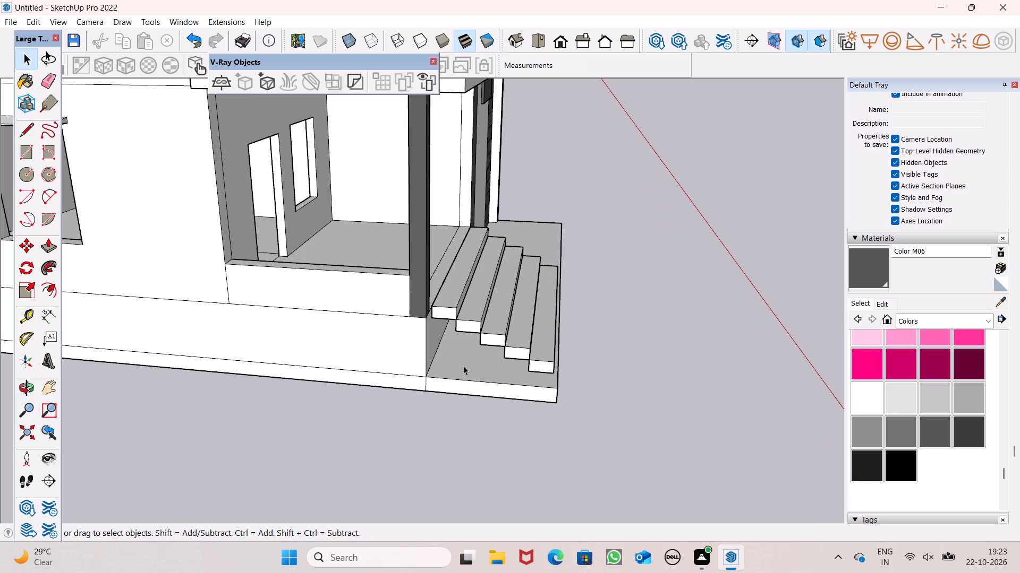
{"action": "scroll", "coordinate": [463, 366], "scroll_direction": "down", "scroll_amount": 1}
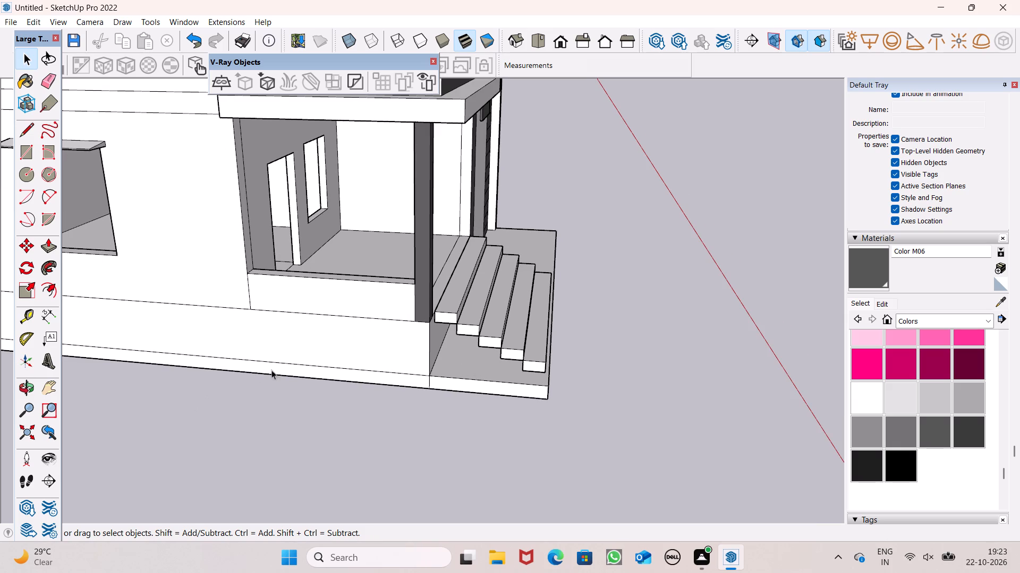
{"action": "left_click", "coordinate": [19, 294]}
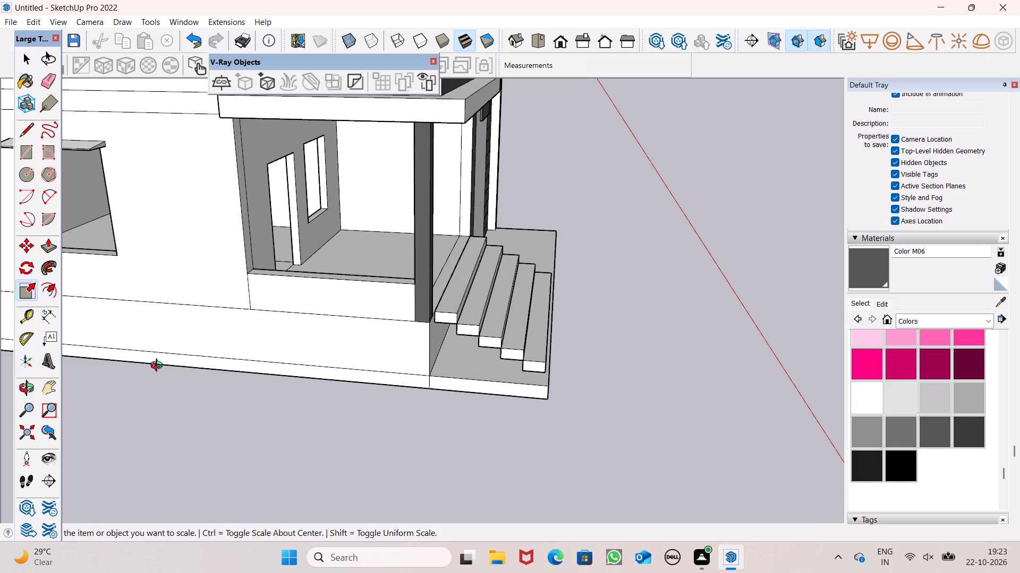
{"action": "middle_click_drag", "start_coordinate": [159, 366], "coordinate": [199, 443]}
{"action": "left_click", "coordinate": [509, 372]}
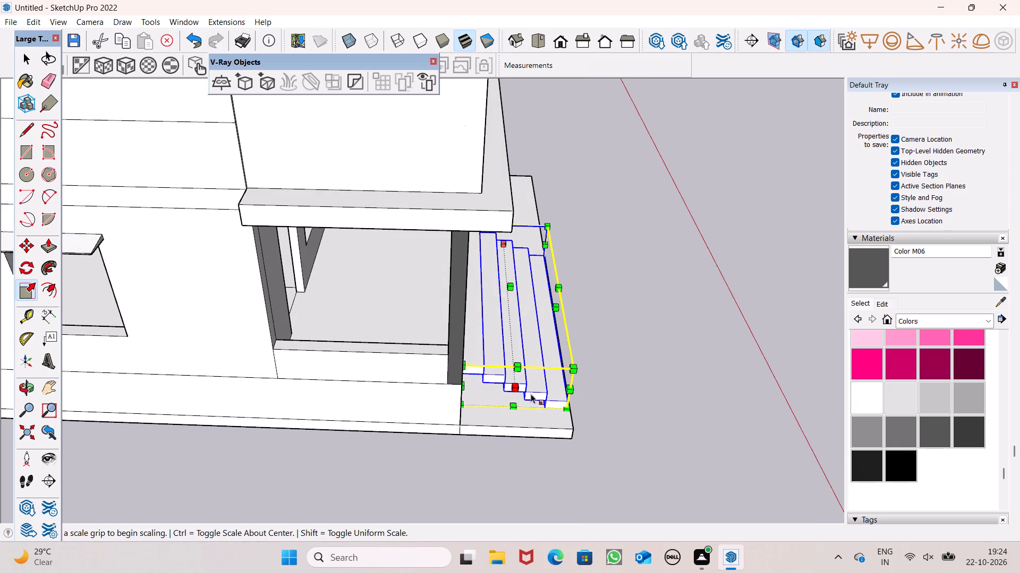
{"action": "middle_click_drag", "start_coordinate": [537, 404], "coordinate": [408, 343]}
{"action": "scroll", "coordinate": [422, 375], "scroll_direction": "up", "scroll_amount": 4}
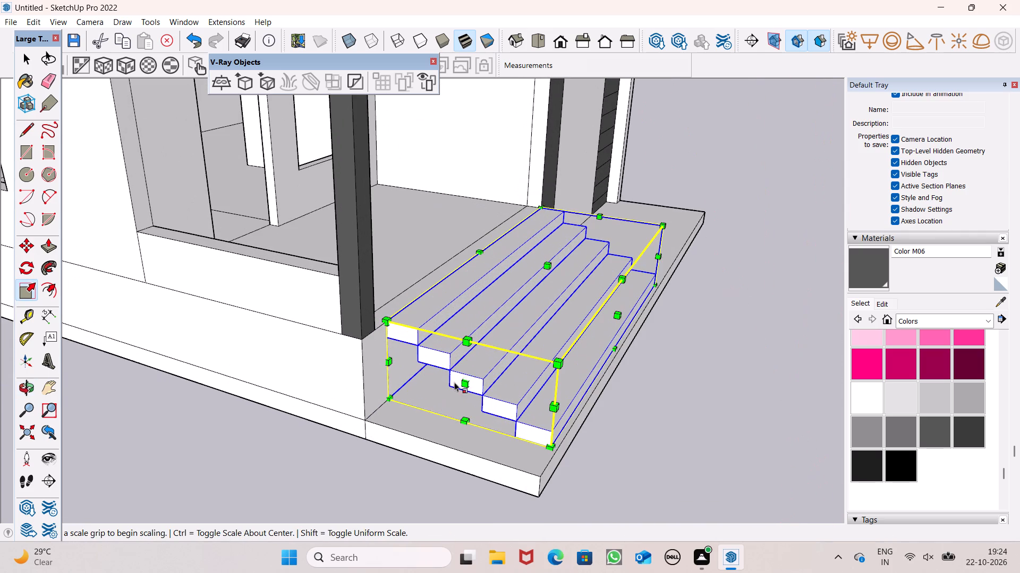
{"action": "left_click_drag", "start_coordinate": [463, 385], "coordinate": [442, 397]}
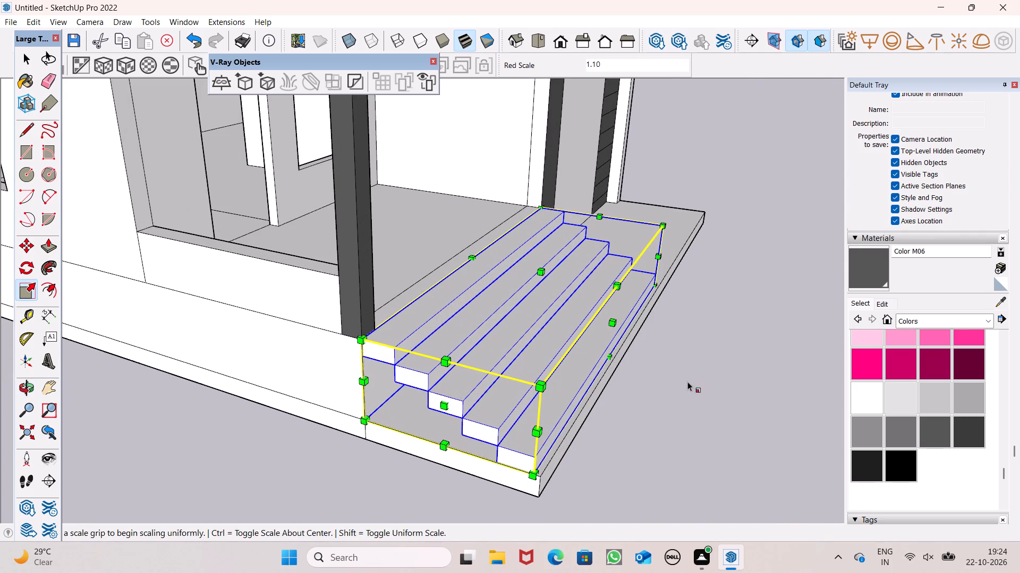
{"action": "key", "text": "space"}
{"action": "left_click", "coordinate": [679, 384]}
Explode the stair group into its five separate steps.
{"action": "left_click", "coordinate": [442, 361]}
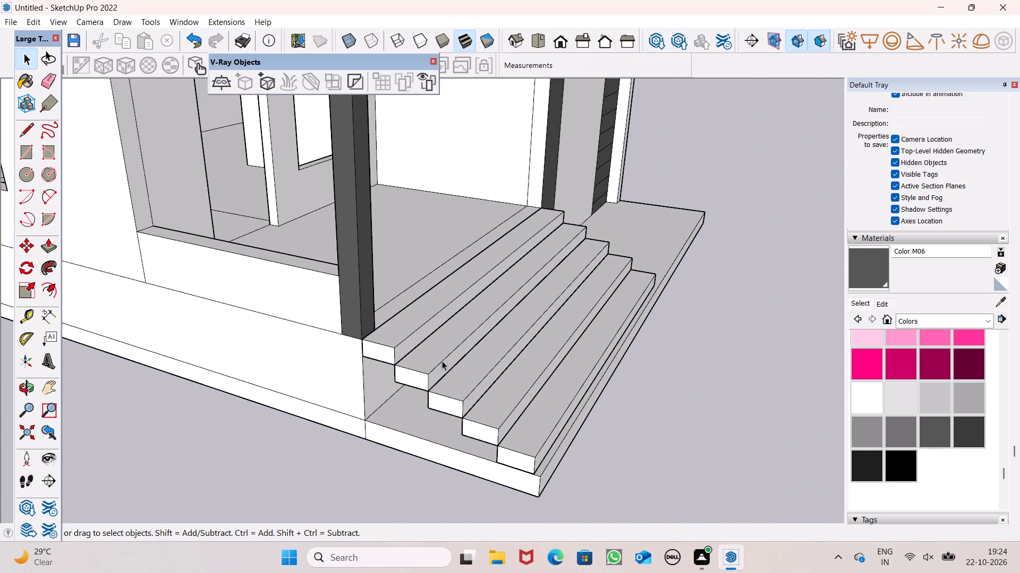
{"action": "right_click", "coordinate": [443, 360]}
{"action": "left_click", "coordinate": [524, 177]}
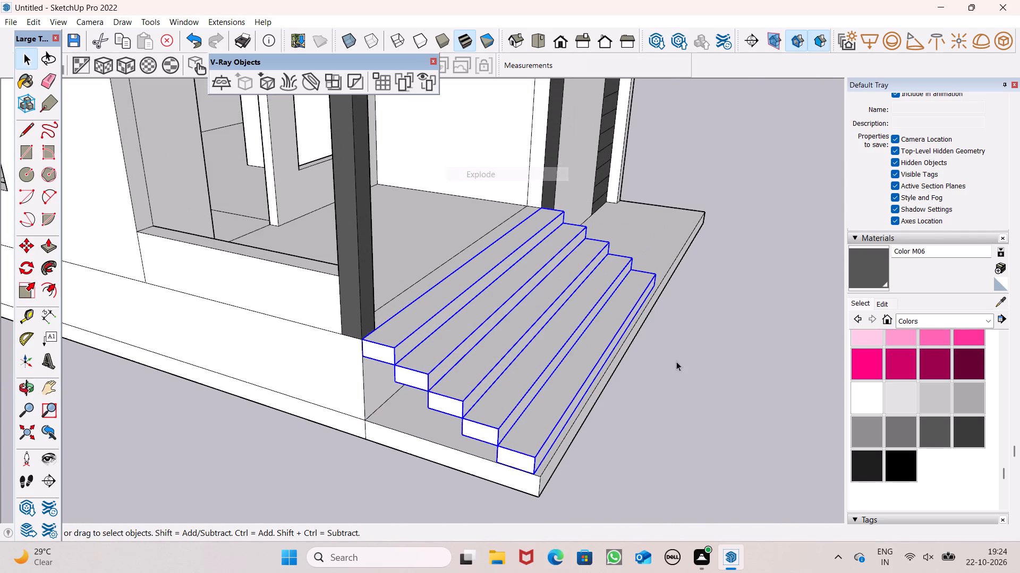
{"action": "left_click", "coordinate": [690, 378]}
Select all five individual steps of the entrance flight and explode them into loose geometry.
{"action": "left_click", "coordinate": [382, 342], "text": "ctrl"}
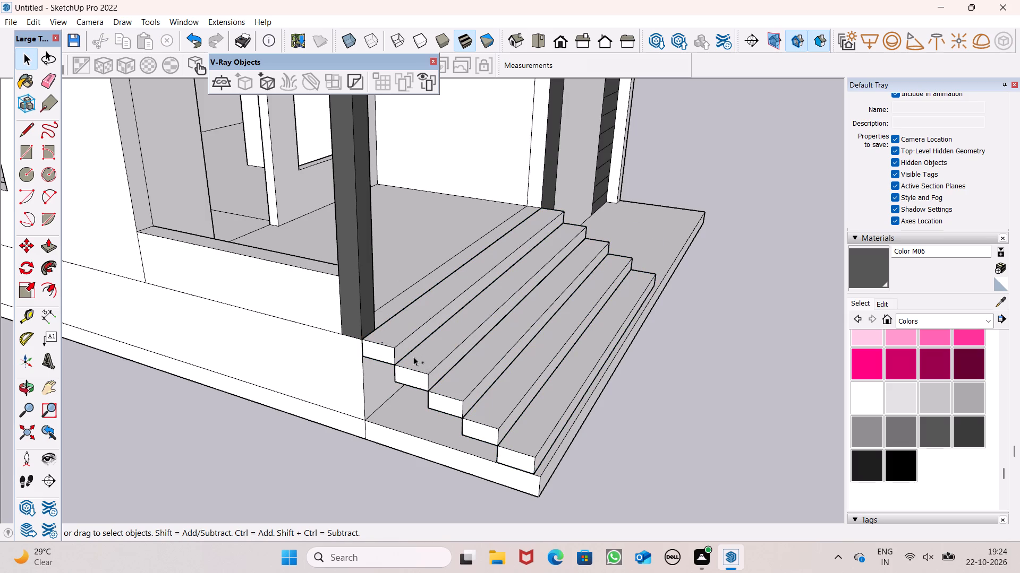
{"action": "left_click", "coordinate": [409, 340]}
{"action": "left_click", "coordinate": [414, 368], "text": "ctrl"}
{"action": "left_click", "coordinate": [454, 398], "text": "ctrl"}
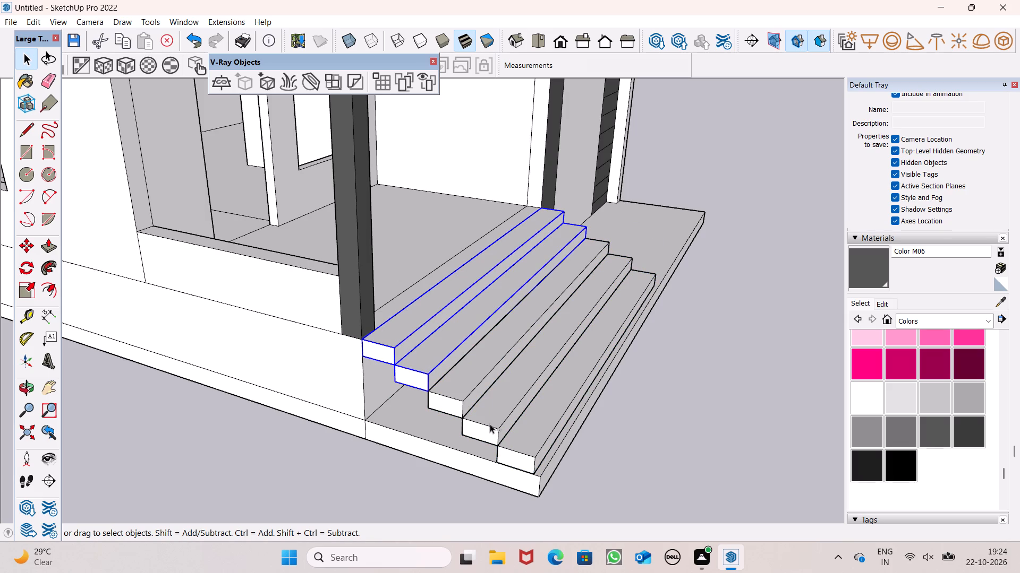
{"action": "left_click", "coordinate": [490, 421], "text": "ctrl"}
{"action": "left_click", "coordinate": [518, 450], "text": "ctrl"}
{"action": "right_click", "coordinate": [525, 438], "text": "ctrl"}
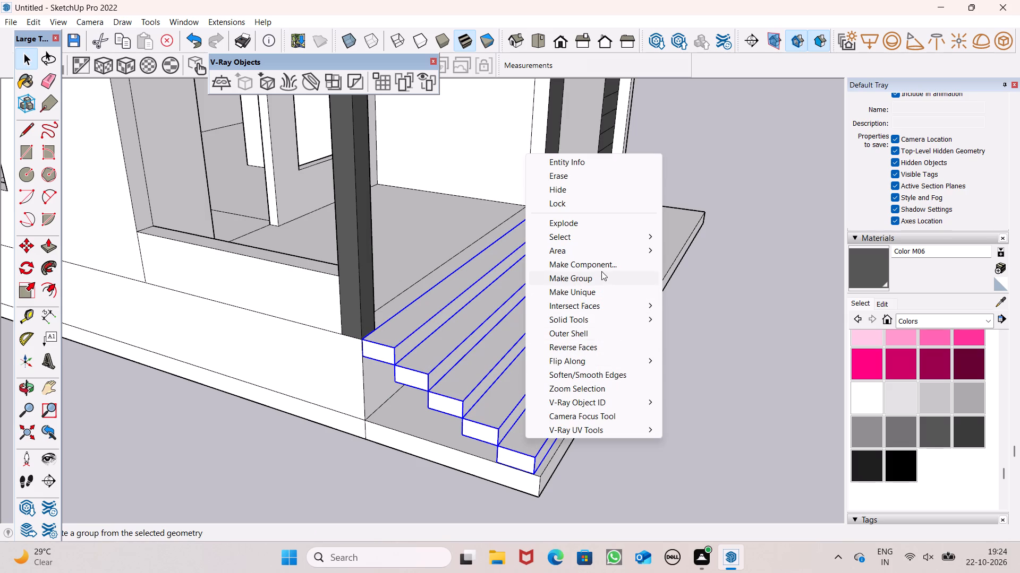
{"action": "left_click", "coordinate": [602, 222], "text": "ctrl"}
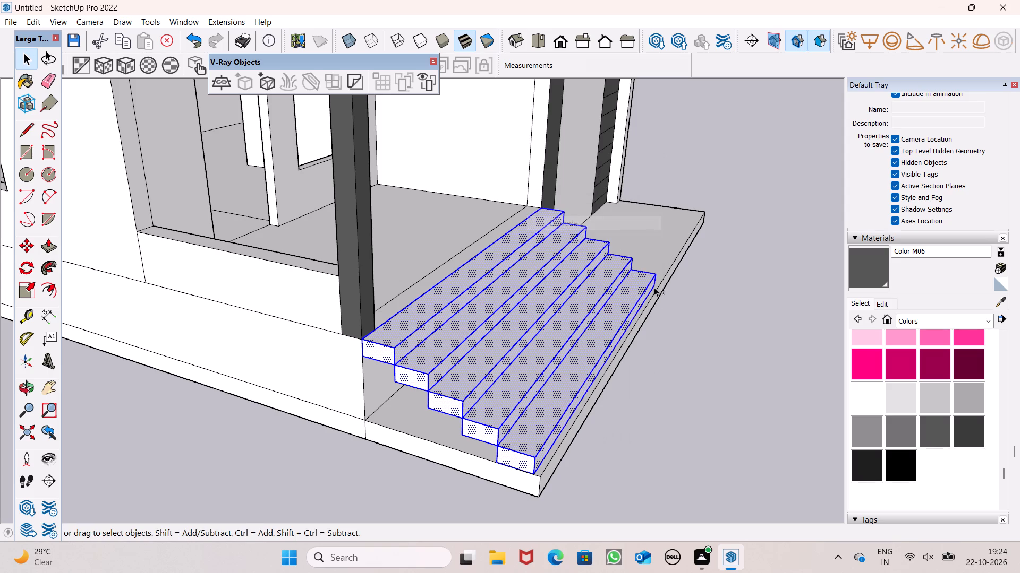
{"action": "key", "text": "space"}
{"action": "left_click", "coordinate": [712, 407]}
Draw a line about 2' 4 13/16" from the top step's lower back corner down to the wall's base corner.
{"action": "scroll", "coordinate": [710, 391], "scroll_direction": "down", "scroll_amount": 4}
{"action": "middle_click_drag", "start_coordinate": [607, 461], "coordinate": [649, 386]}
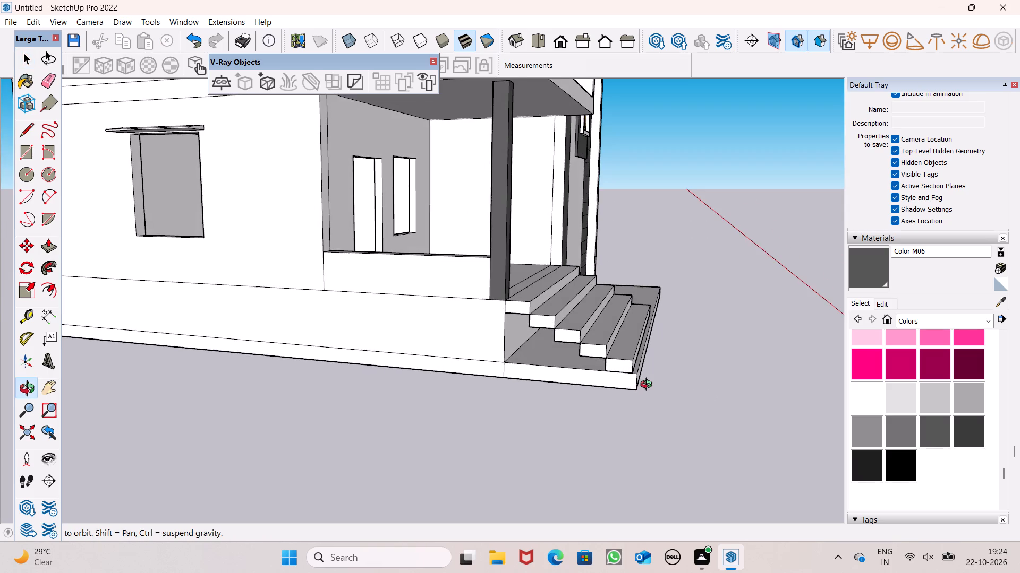
{"action": "middle_click_drag", "start_coordinate": [649, 386], "coordinate": [642, 405]}
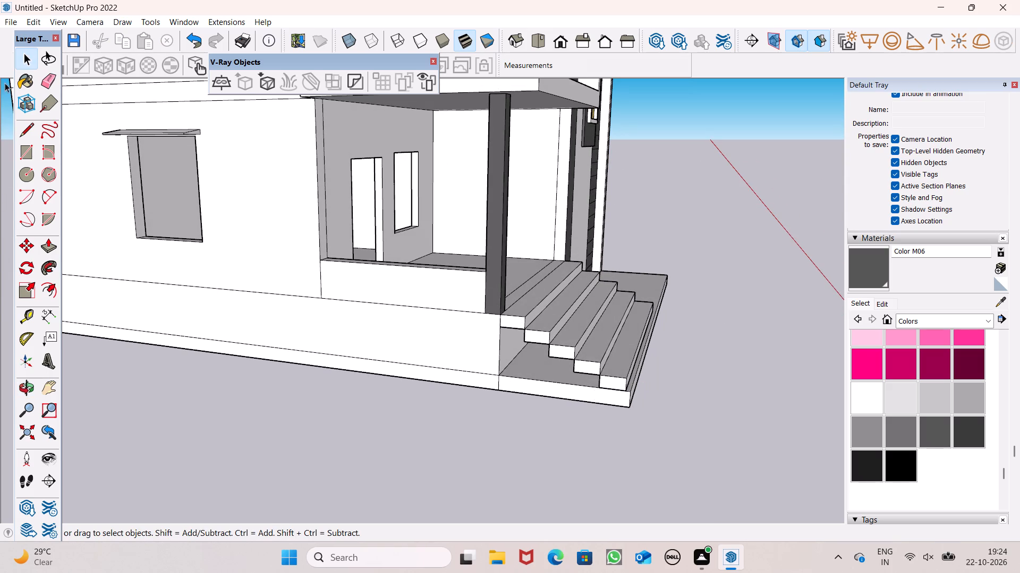
{"action": "left_click", "coordinate": [20, 132]}
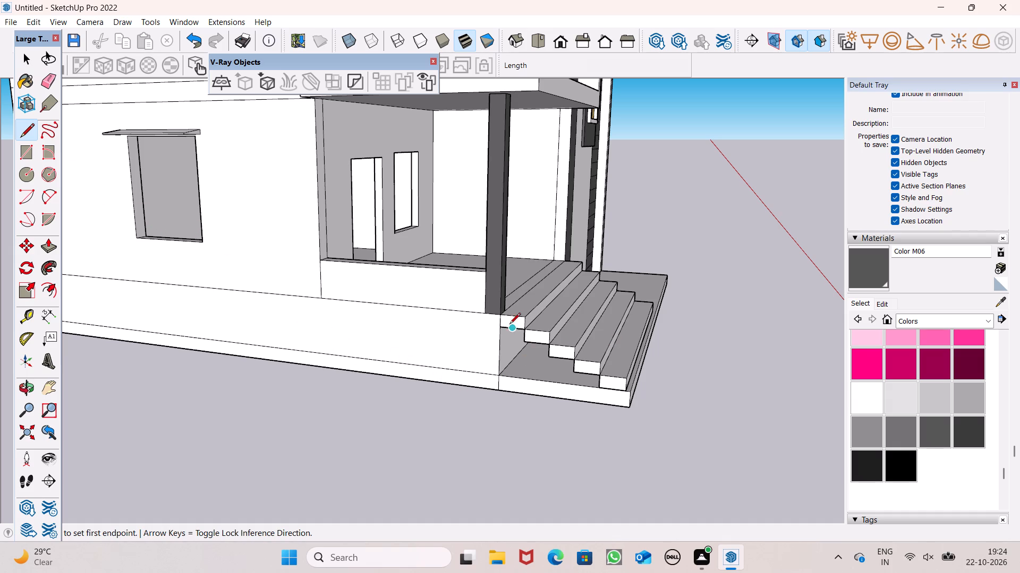
{"action": "scroll", "coordinate": [647, 293], "scroll_direction": "up", "scroll_amount": 1}
{"action": "scroll", "coordinate": [620, 296], "scroll_direction": "down", "scroll_amount": 2}
{"action": "middle_click_drag", "start_coordinate": [616, 317], "coordinate": [677, 290]}
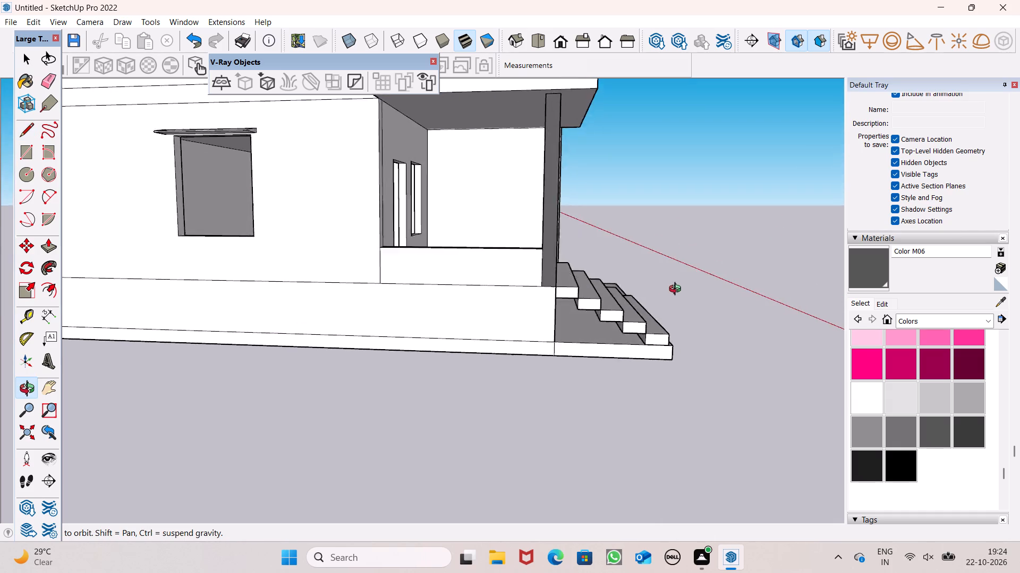
{"action": "middle_click_drag", "start_coordinate": [677, 290], "coordinate": [649, 276]}
{"action": "scroll", "coordinate": [656, 264], "scroll_direction": "up", "scroll_amount": 4}
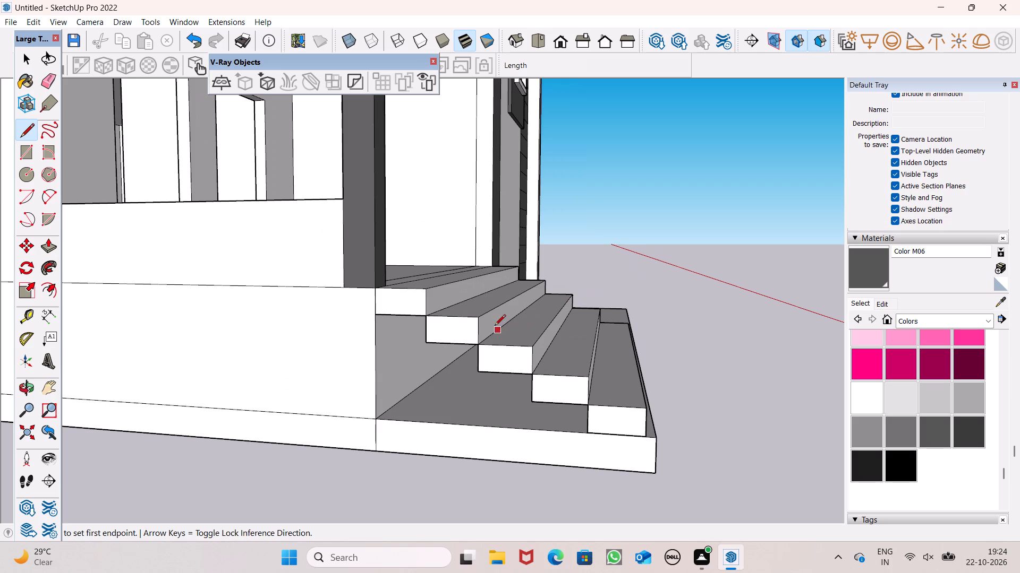
{"action": "left_click", "coordinate": [381, 316]}
{"action": "left_click", "coordinate": [375, 418]}
{"action": "left_click", "coordinate": [591, 431]}
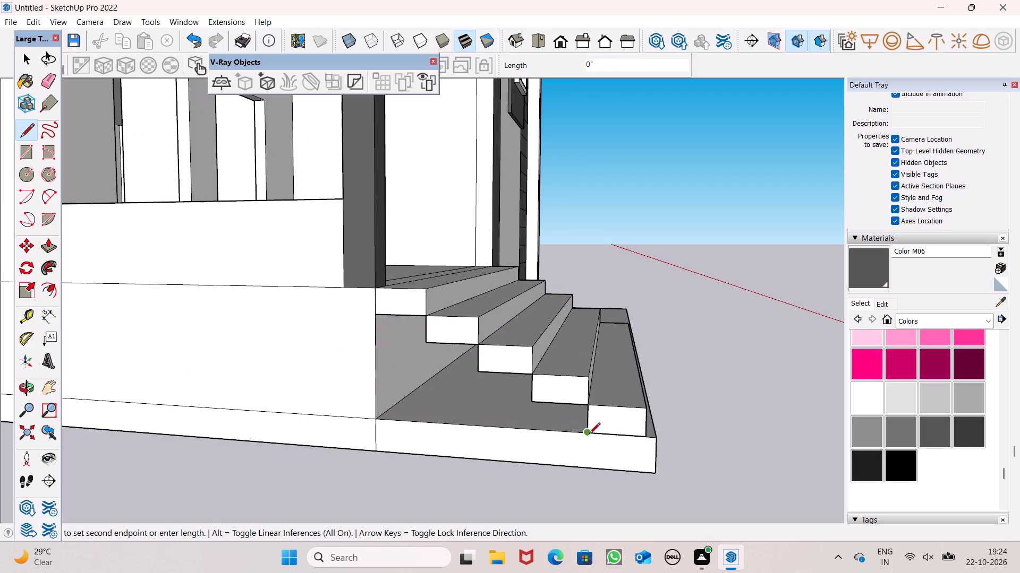
{"action": "key", "text": "space"}
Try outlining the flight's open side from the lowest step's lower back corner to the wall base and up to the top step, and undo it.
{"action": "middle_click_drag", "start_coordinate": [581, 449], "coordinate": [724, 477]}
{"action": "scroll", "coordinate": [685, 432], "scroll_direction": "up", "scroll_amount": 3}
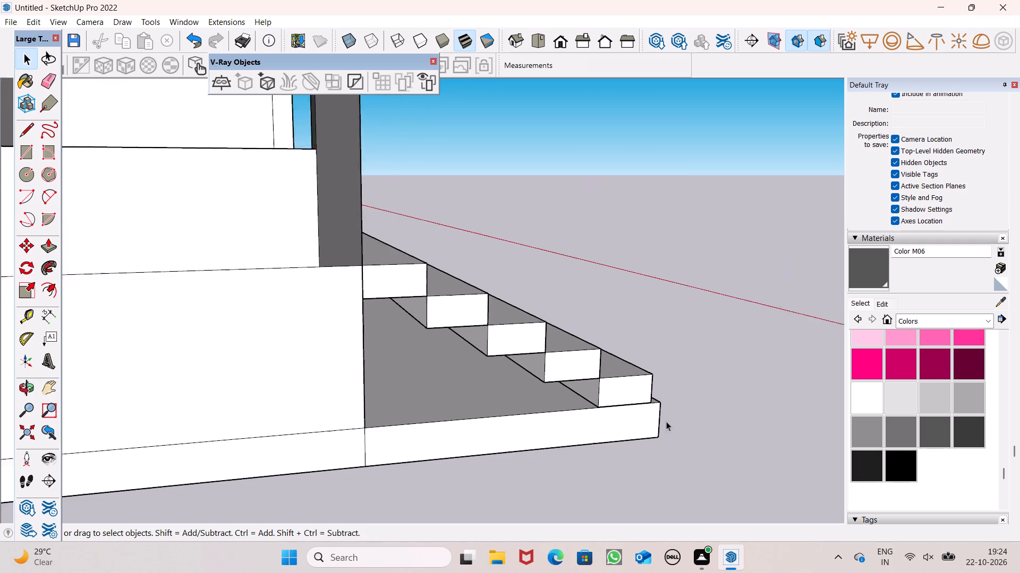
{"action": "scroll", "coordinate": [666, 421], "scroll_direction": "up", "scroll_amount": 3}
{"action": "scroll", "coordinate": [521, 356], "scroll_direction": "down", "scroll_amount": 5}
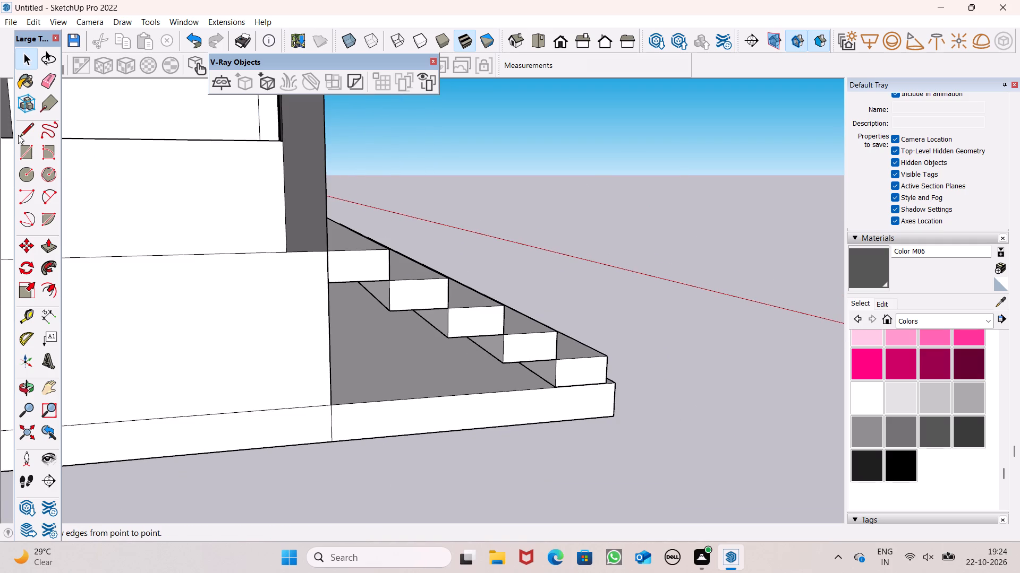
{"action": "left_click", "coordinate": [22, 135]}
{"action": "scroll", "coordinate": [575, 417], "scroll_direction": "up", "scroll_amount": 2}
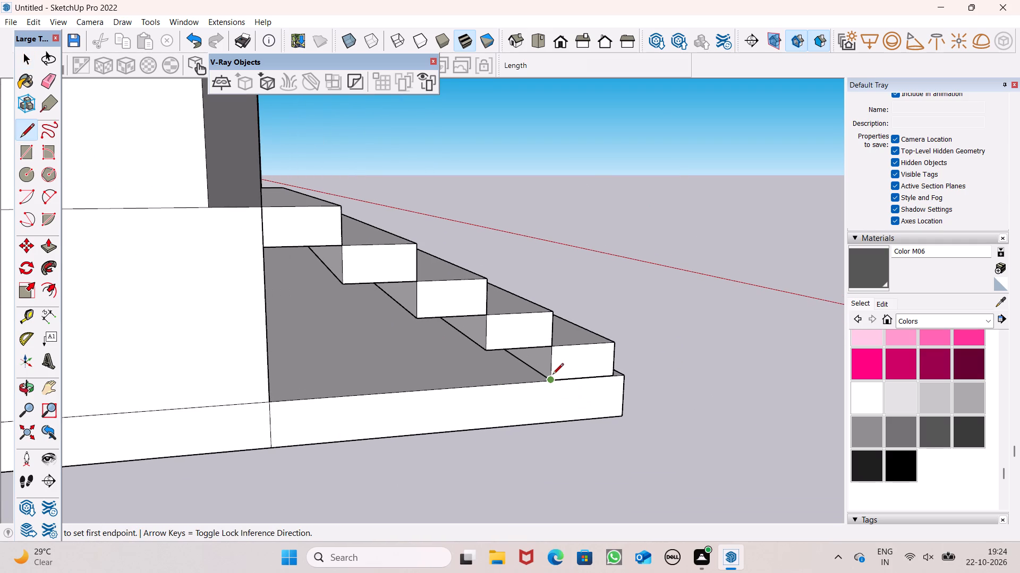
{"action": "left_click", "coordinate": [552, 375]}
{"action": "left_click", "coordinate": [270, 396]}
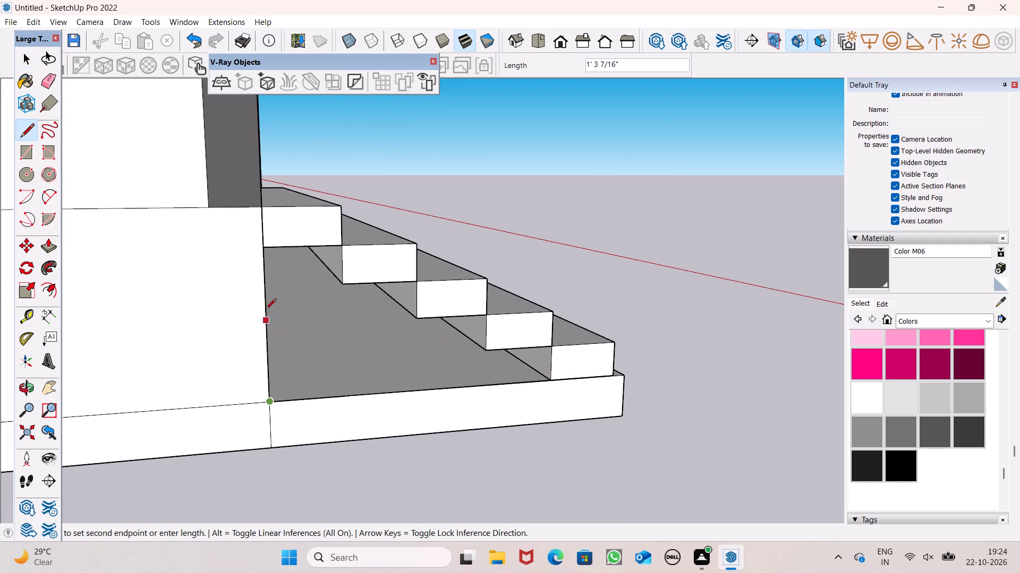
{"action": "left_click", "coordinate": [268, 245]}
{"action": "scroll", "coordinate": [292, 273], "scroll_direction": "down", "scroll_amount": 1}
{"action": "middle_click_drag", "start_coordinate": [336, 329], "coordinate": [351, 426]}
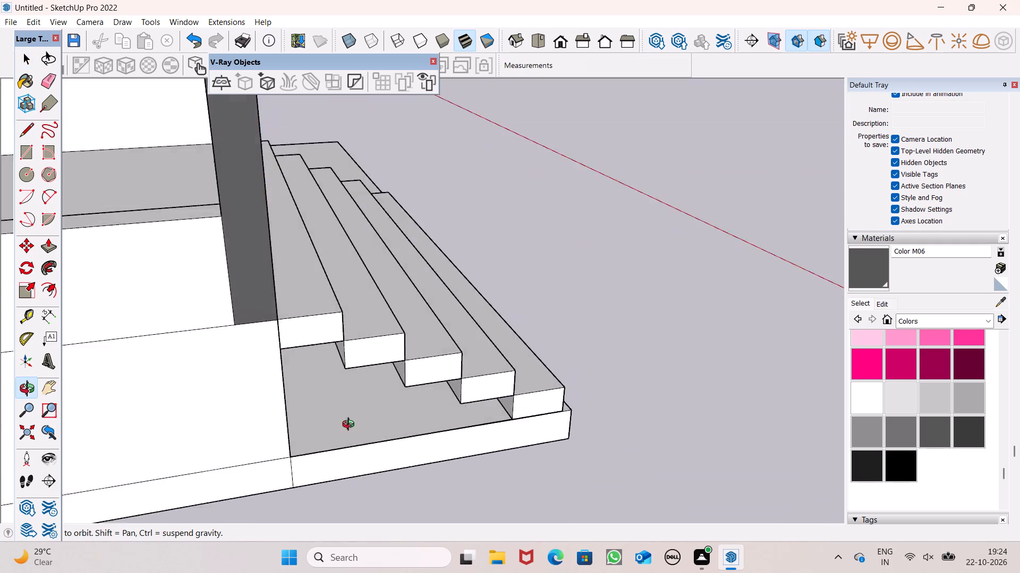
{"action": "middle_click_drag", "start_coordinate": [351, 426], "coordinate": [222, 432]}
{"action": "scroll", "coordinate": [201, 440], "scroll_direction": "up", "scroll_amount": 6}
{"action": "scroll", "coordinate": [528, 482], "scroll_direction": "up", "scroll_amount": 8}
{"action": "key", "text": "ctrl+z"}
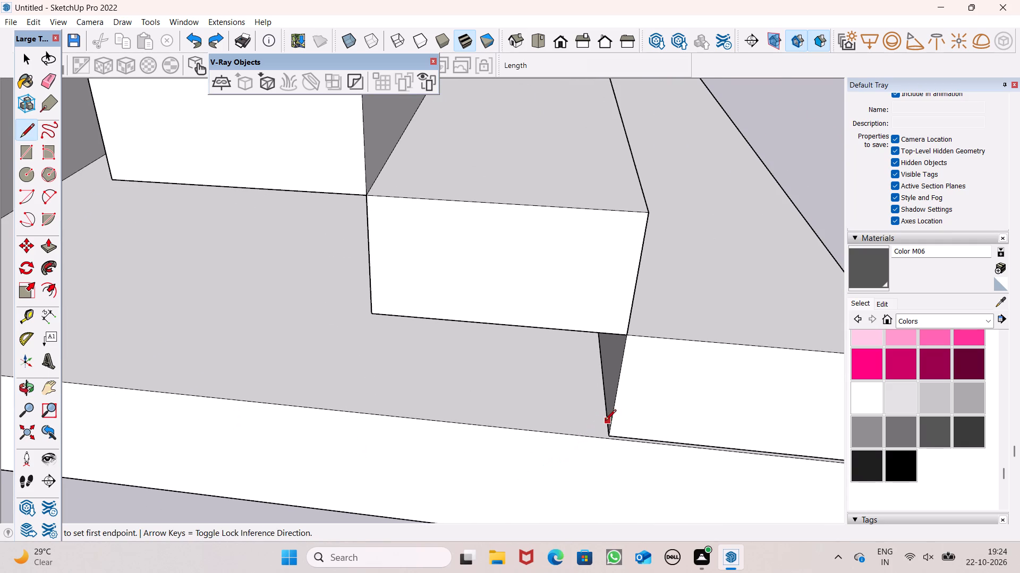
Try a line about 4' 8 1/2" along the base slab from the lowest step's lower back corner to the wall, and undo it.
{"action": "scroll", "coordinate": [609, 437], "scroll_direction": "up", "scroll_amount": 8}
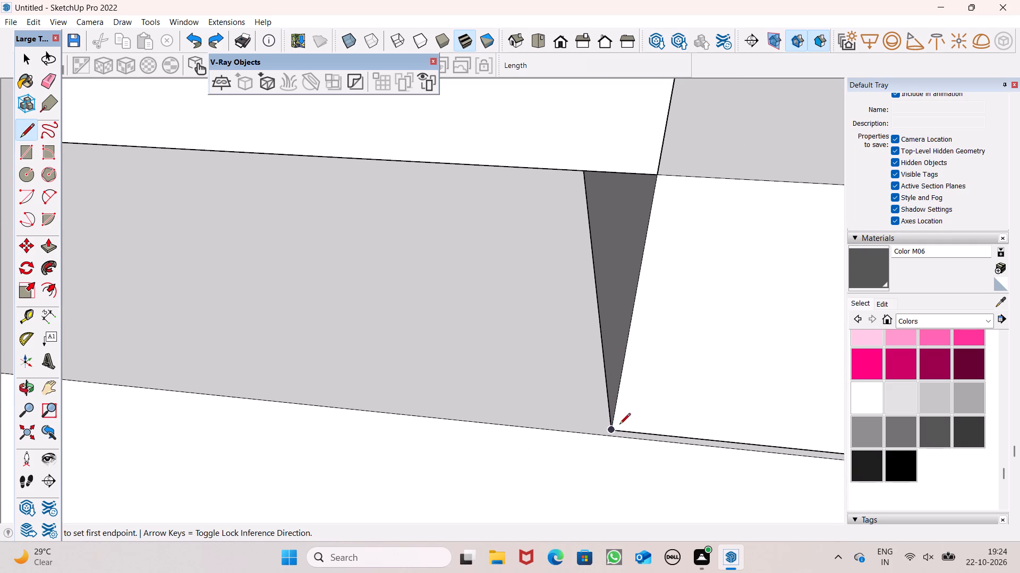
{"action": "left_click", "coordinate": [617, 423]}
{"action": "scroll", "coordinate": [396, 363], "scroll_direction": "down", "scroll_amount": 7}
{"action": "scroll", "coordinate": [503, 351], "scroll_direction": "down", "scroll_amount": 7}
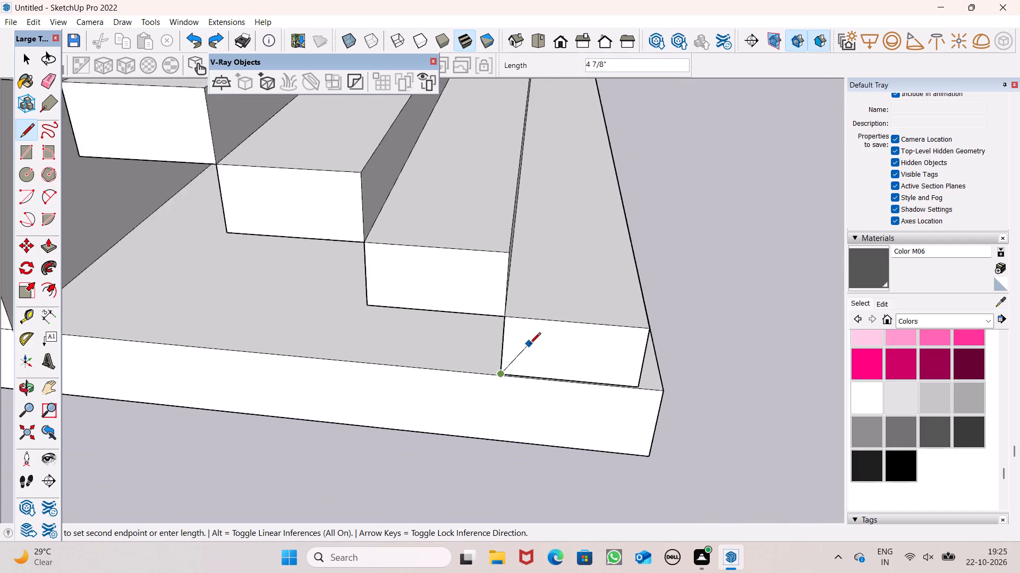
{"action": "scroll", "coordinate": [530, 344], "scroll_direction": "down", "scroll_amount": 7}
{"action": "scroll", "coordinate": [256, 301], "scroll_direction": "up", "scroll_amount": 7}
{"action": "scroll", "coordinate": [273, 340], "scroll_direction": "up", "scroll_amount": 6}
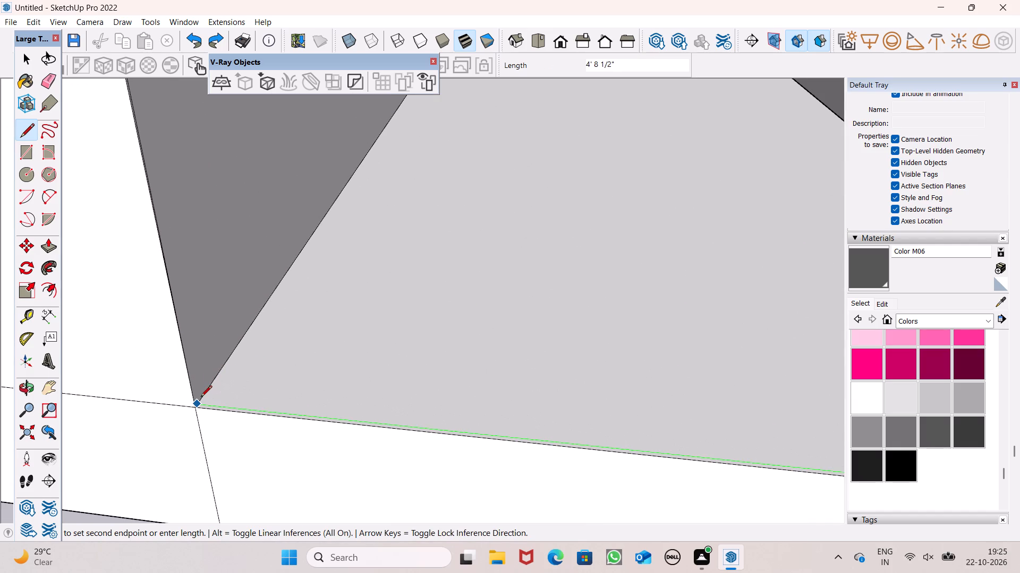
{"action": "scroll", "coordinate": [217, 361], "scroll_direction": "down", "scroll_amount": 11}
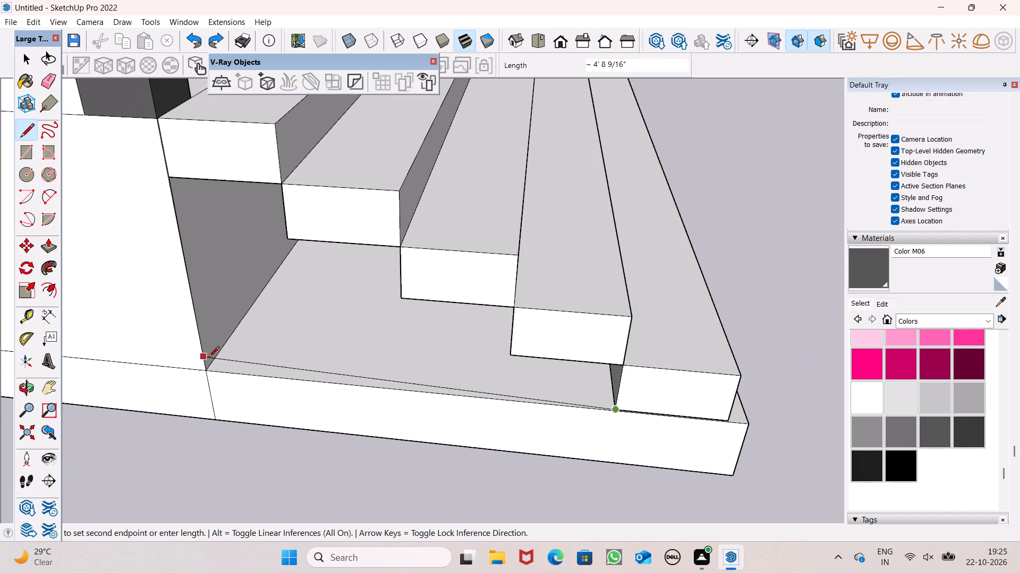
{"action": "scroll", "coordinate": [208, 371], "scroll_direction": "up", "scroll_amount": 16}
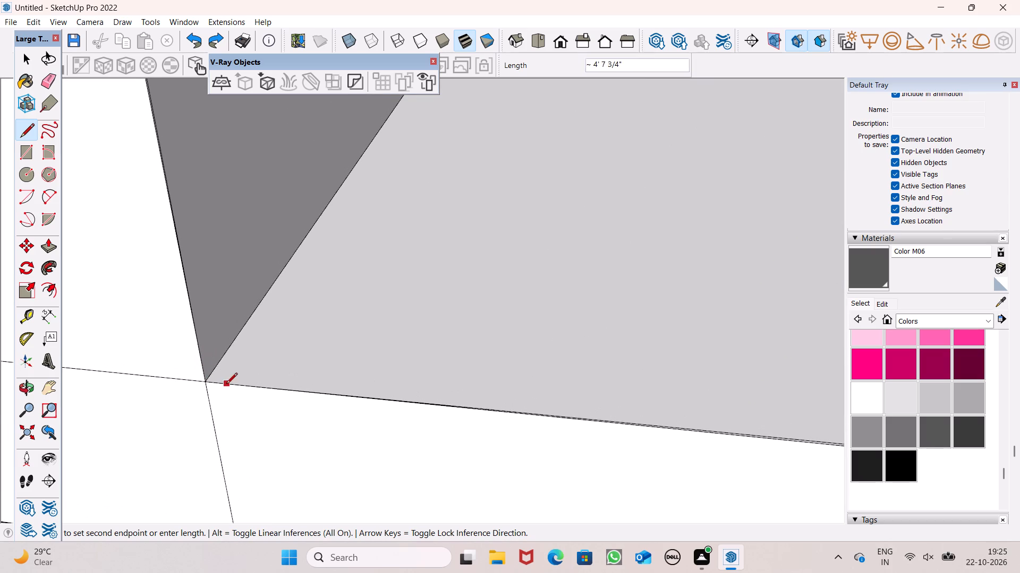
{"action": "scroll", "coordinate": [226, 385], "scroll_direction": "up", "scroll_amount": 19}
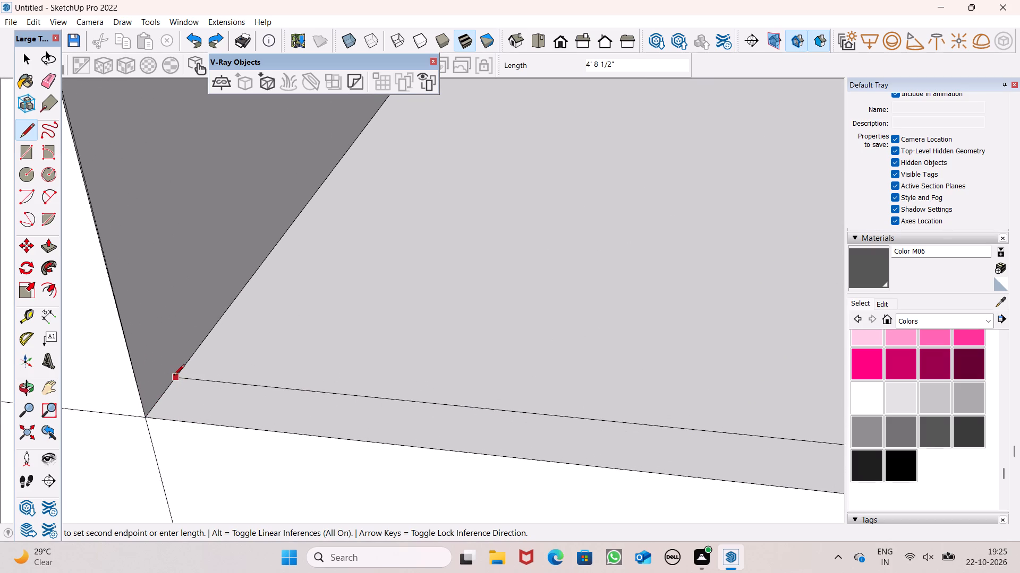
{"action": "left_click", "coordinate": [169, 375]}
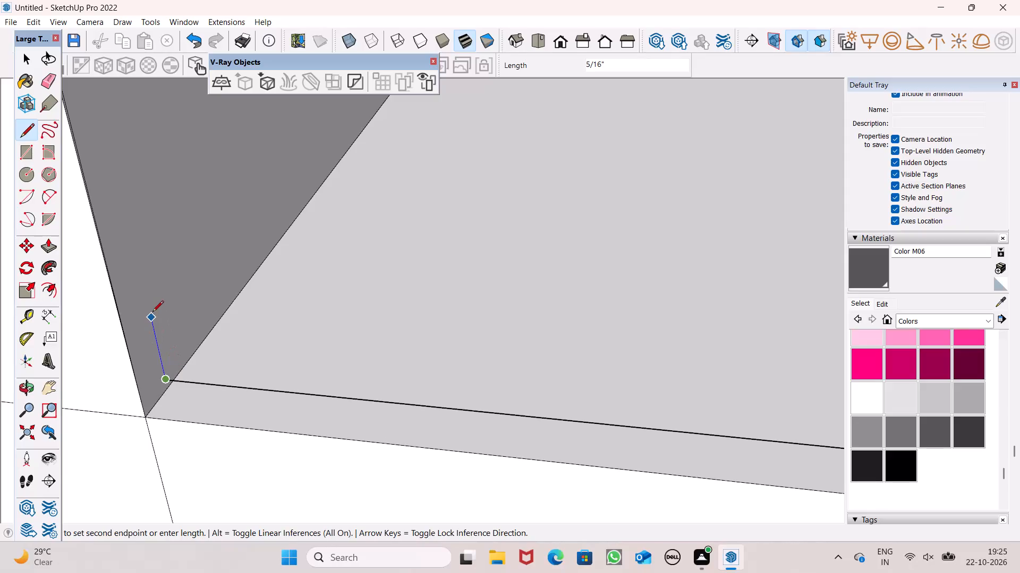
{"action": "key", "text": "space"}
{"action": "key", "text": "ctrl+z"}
Draw a line about 2' 4 13/16" from the top step's lower back corner down the wall face to the base slab.
{"action": "scroll", "coordinate": [154, 344], "scroll_direction": "down", "scroll_amount": 7}
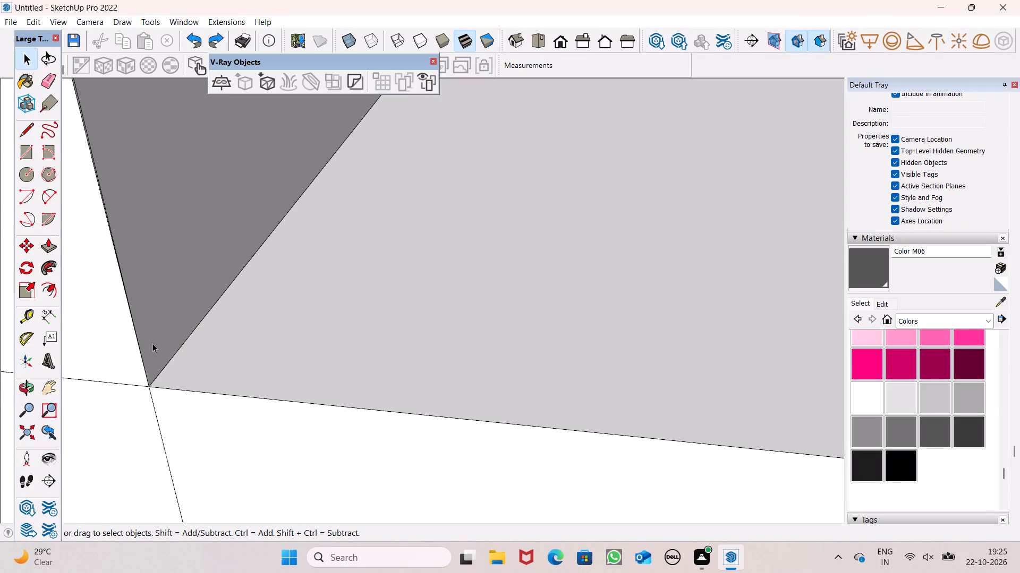
{"action": "scroll", "coordinate": [154, 308], "scroll_direction": "down", "scroll_amount": 19}
{"action": "scroll", "coordinate": [167, 306], "scroll_direction": "down", "scroll_amount": 7}
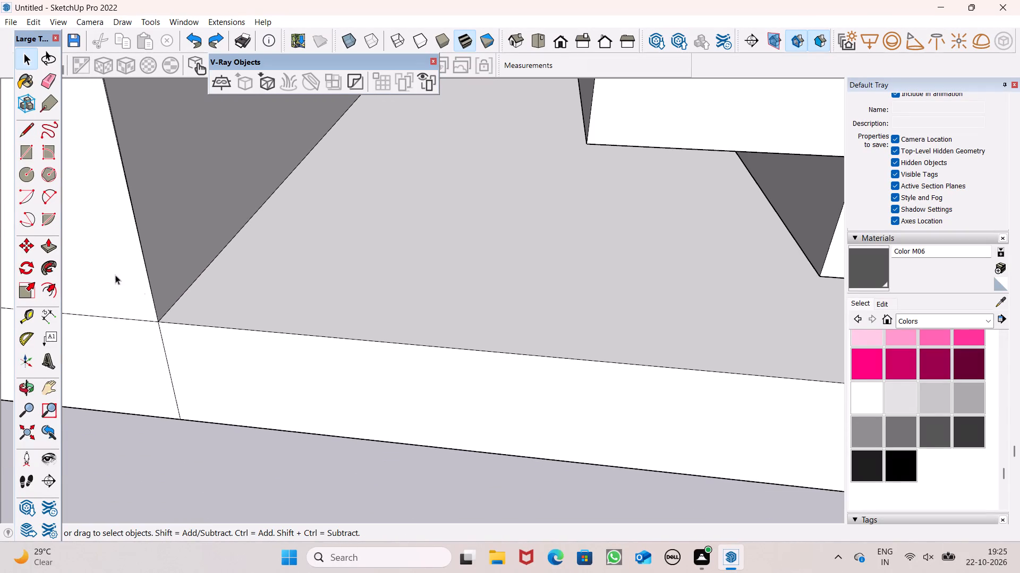
{"action": "left_click", "coordinate": [30, 135]}
{"action": "scroll", "coordinate": [176, 257], "scroll_direction": "down", "scroll_amount": 11}
{"action": "middle_click_drag", "start_coordinate": [154, 160], "coordinate": [173, 65]}
{"action": "scroll", "coordinate": [186, 170], "scroll_direction": "up", "scroll_amount": 16}
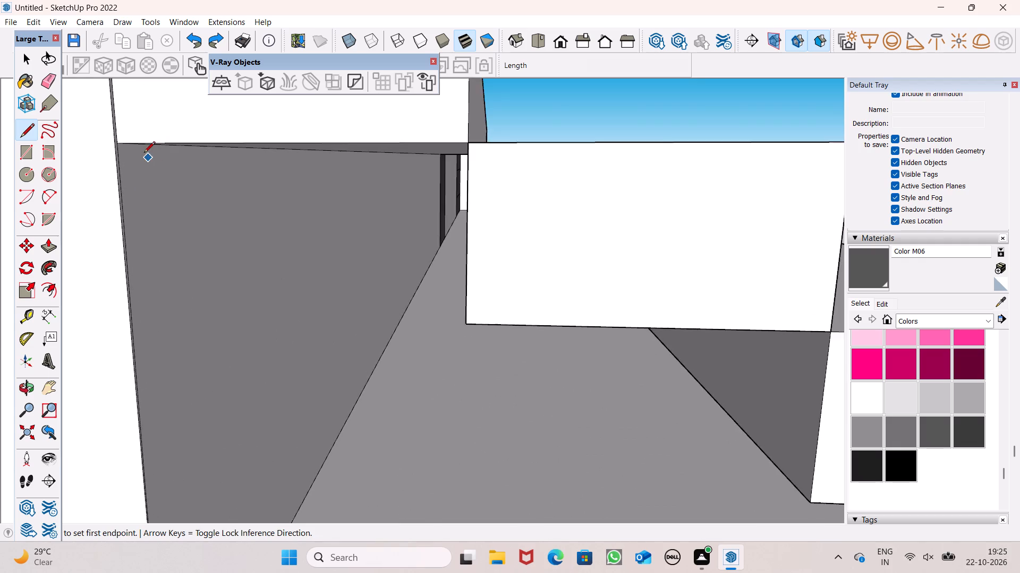
{"action": "scroll", "coordinate": [143, 153], "scroll_direction": "up", "scroll_amount": 14}
{"action": "scroll", "coordinate": [81, 119], "scroll_direction": "up", "scroll_amount": 6}
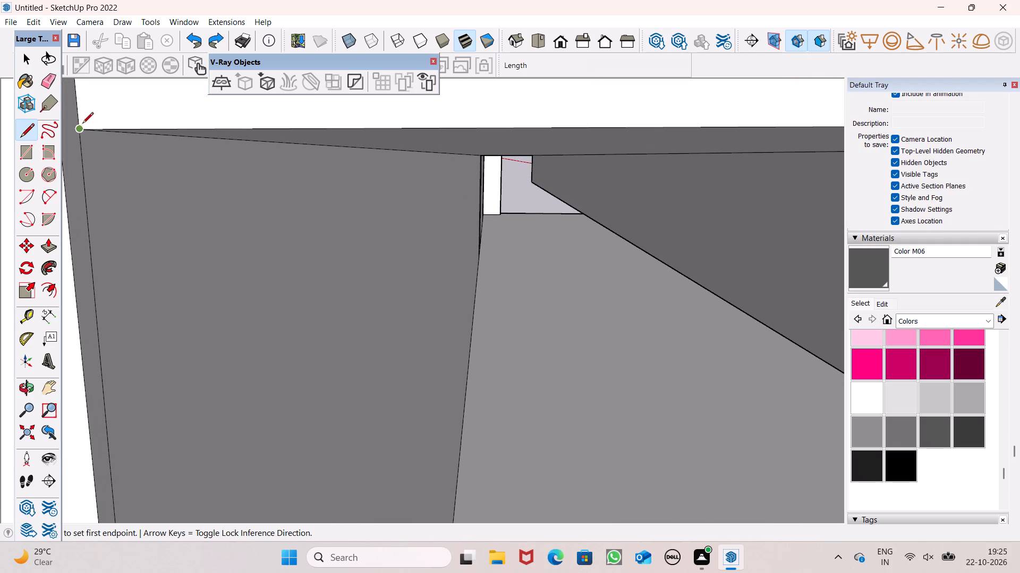
{"action": "left_click", "coordinate": [83, 127]}
{"action": "scroll", "coordinate": [137, 209], "scroll_direction": "down", "scroll_amount": 14}
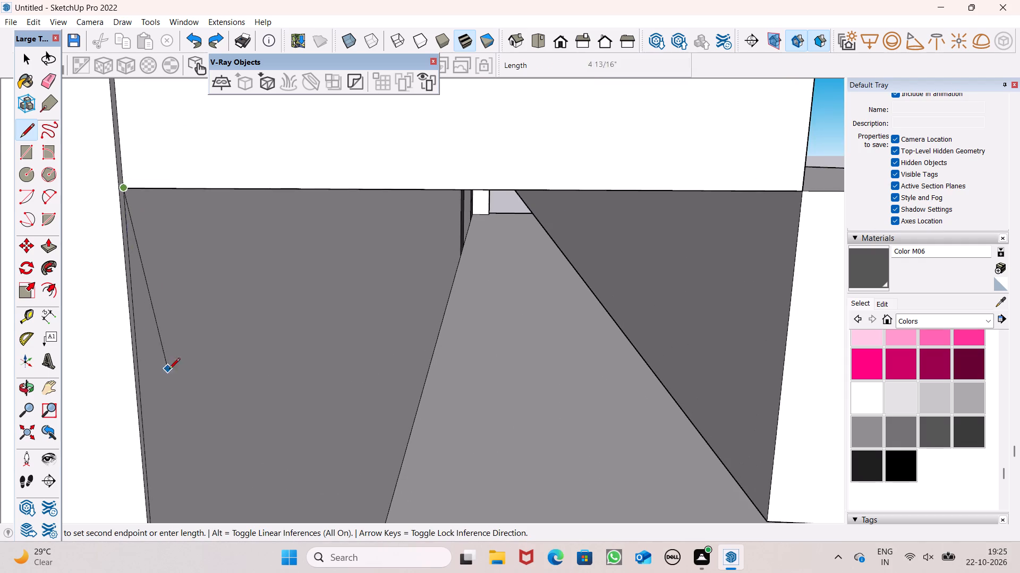
{"action": "scroll", "coordinate": [172, 379], "scroll_direction": "down", "scroll_amount": 14}
{"action": "scroll", "coordinate": [188, 411], "scroll_direction": "down", "scroll_amount": 12}
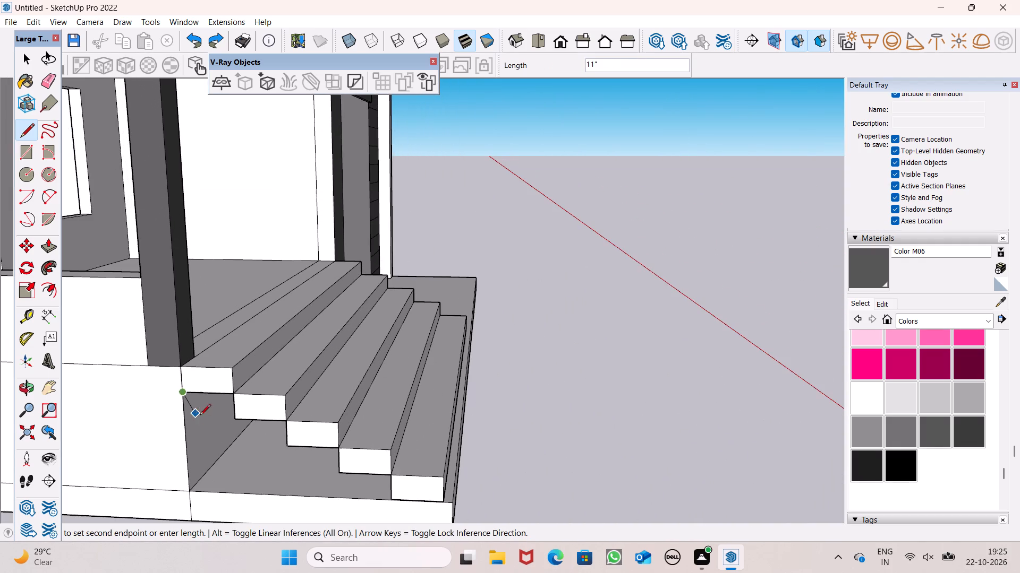
{"action": "scroll", "coordinate": [222, 448], "scroll_direction": "down", "scroll_amount": 1}
{"action": "scroll", "coordinate": [224, 485], "scroll_direction": "up", "scroll_amount": 15}
{"action": "scroll", "coordinate": [183, 488], "scroll_direction": "up", "scroll_amount": 8}
{"action": "scroll", "coordinate": [131, 482], "scroll_direction": "up", "scroll_amount": 7}
{"action": "scroll", "coordinate": [121, 489], "scroll_direction": "down", "scroll_amount": 3}
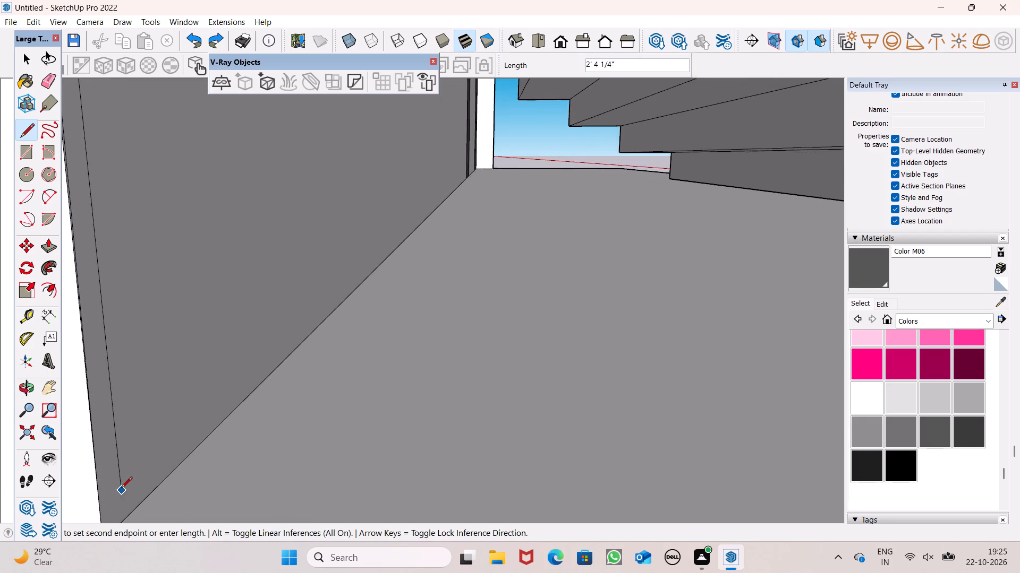
{"action": "scroll", "coordinate": [121, 489], "scroll_direction": "down", "scroll_amount": 3}
{"action": "scroll", "coordinate": [121, 506], "scroll_direction": "up", "scroll_amount": 1}
{"action": "scroll", "coordinate": [161, 429], "scroll_direction": "down", "scroll_amount": 6}
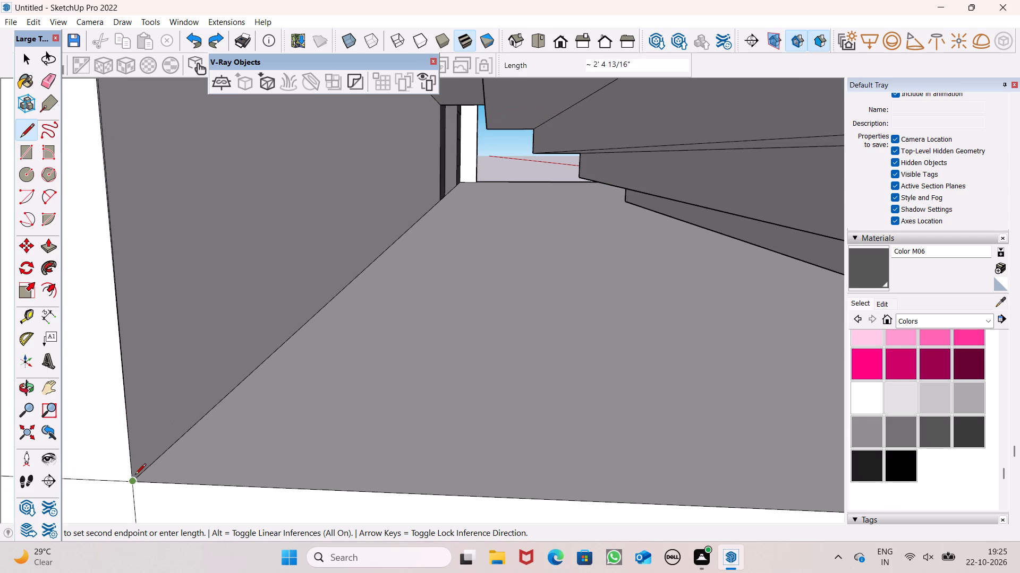
{"action": "scroll", "coordinate": [135, 475], "scroll_direction": "up", "scroll_amount": 6}
{"action": "left_click", "coordinate": [139, 480]}
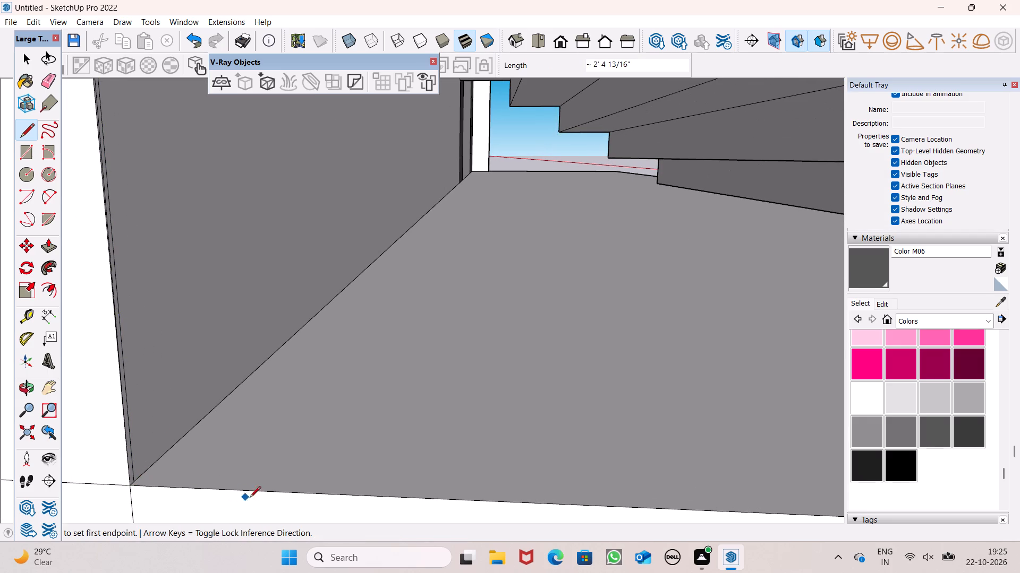
Draw a 4' 8 1/2" line along the base slab from the wall line's lower end to the lowest step's lower back corner.
{"action": "scroll", "coordinate": [137, 480], "scroll_direction": "up", "scroll_amount": 7}
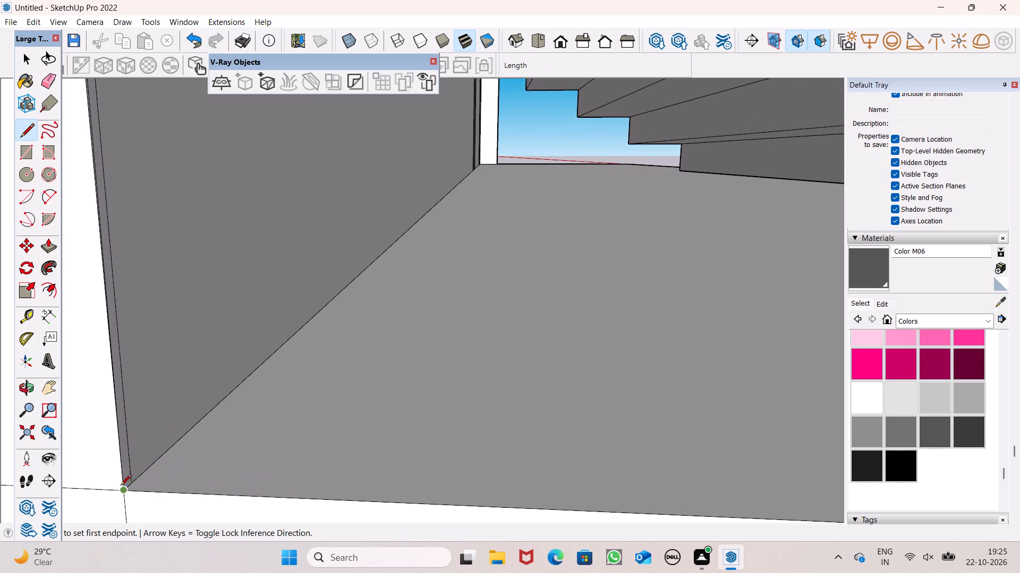
{"action": "scroll", "coordinate": [121, 486], "scroll_direction": "up", "scroll_amount": 3}
{"action": "scroll", "coordinate": [310, 409], "scroll_direction": "down", "scroll_amount": 6}
{"action": "scroll", "coordinate": [258, 461], "scroll_direction": "up", "scroll_amount": 7}
{"action": "scroll", "coordinate": [184, 436], "scroll_direction": "up", "scroll_amount": 8}
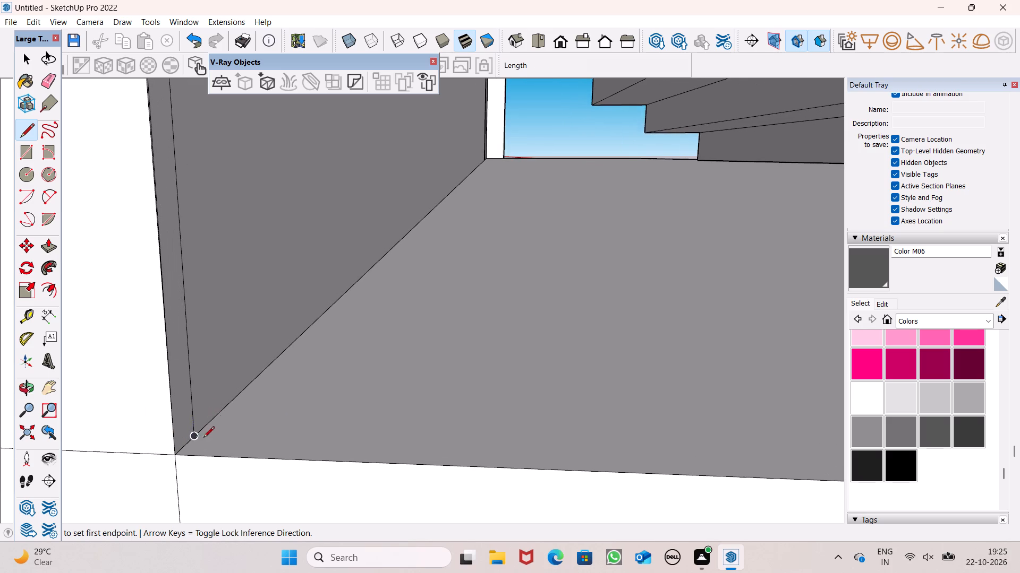
{"action": "scroll", "coordinate": [203, 438], "scroll_direction": "up", "scroll_amount": 6}
{"action": "key", "text": "space"}
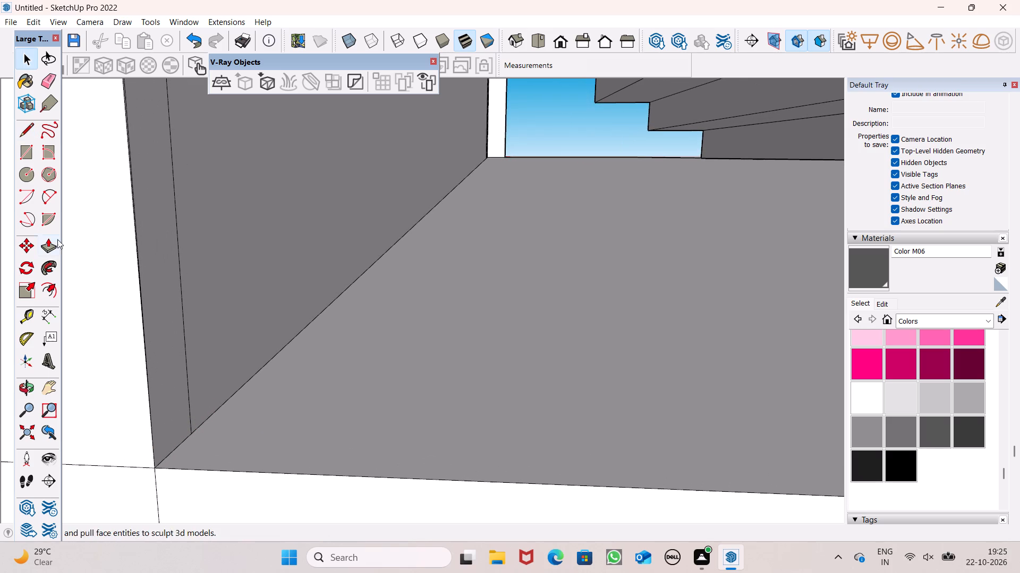
{"action": "left_click", "coordinate": [24, 129]}
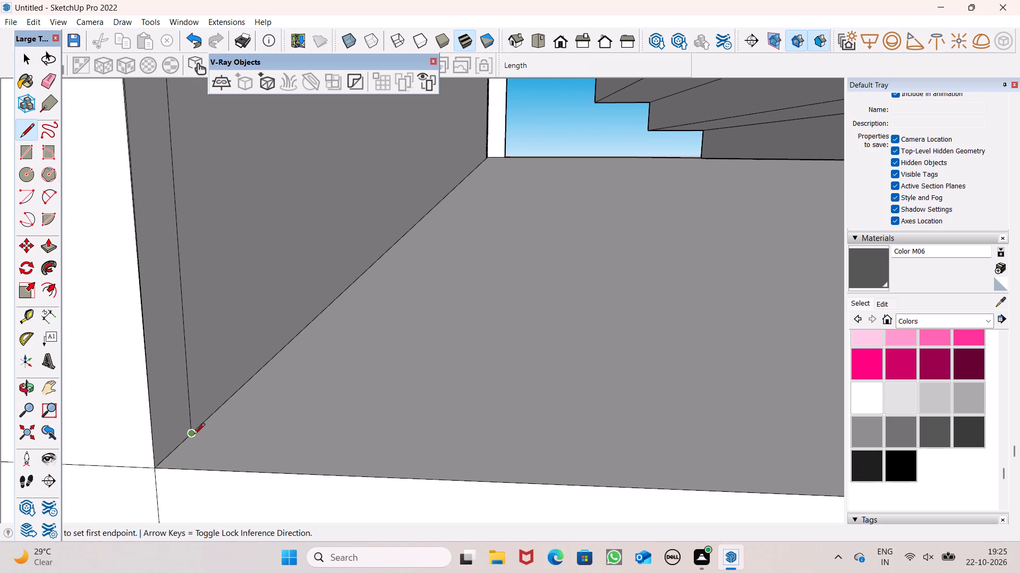
{"action": "left_click", "coordinate": [190, 432]}
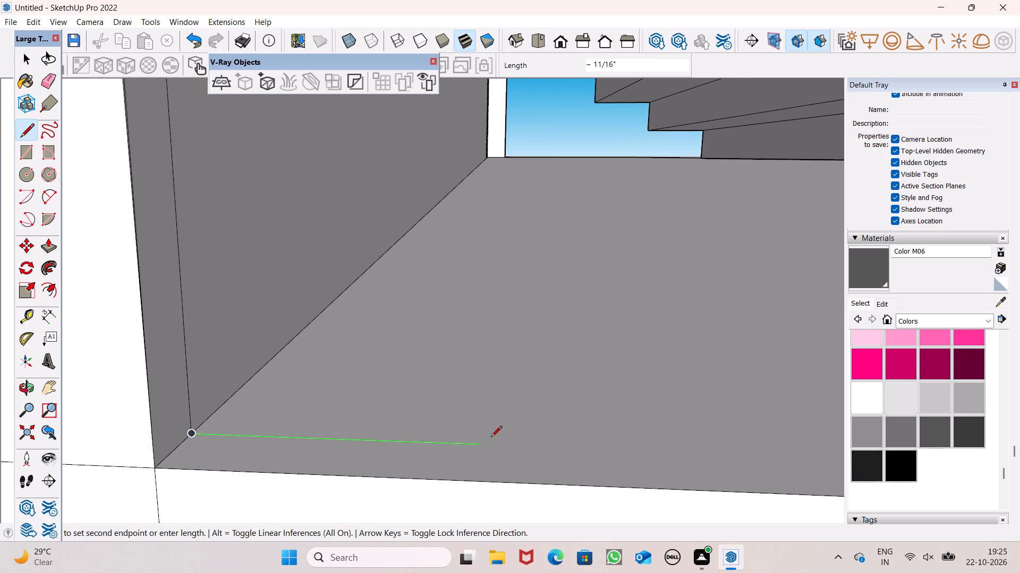
{"action": "scroll", "coordinate": [504, 441], "scroll_direction": "down", "scroll_amount": 6}
{"action": "scroll", "coordinate": [363, 395], "scroll_direction": "down", "scroll_amount": 6}
{"action": "scroll", "coordinate": [309, 394], "scroll_direction": "down", "scroll_amount": 7}
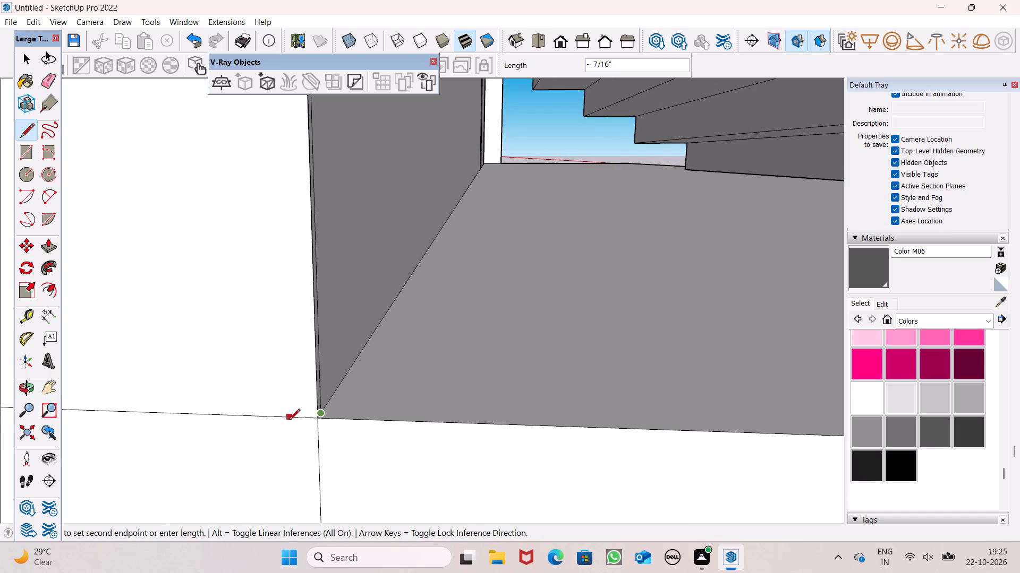
{"action": "scroll", "coordinate": [289, 421], "scroll_direction": "down", "scroll_amount": 14}
{"action": "scroll", "coordinate": [75, 411], "scroll_direction": "down", "scroll_amount": 6}
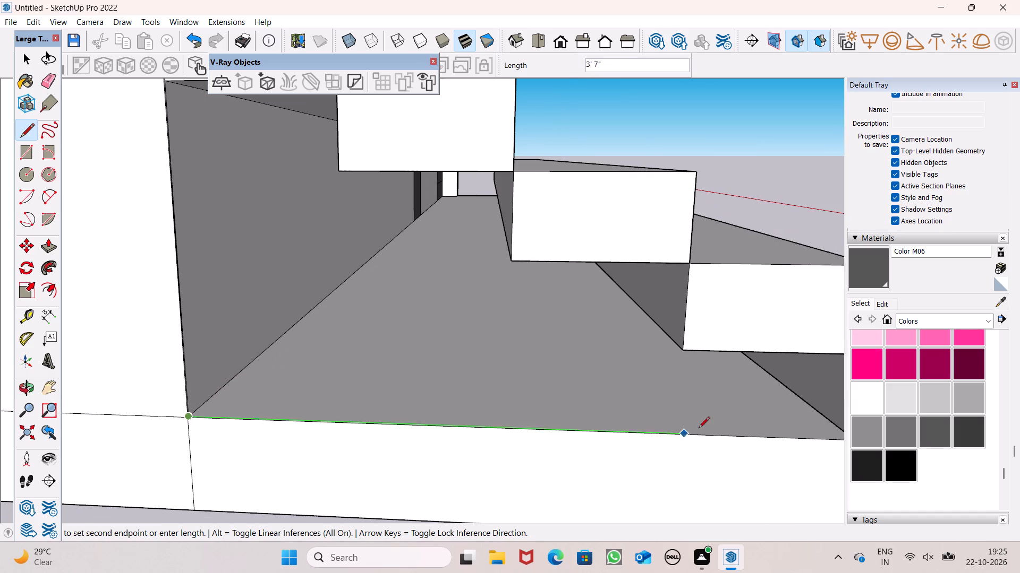
{"action": "scroll", "coordinate": [711, 424], "scroll_direction": "down", "scroll_amount": 6}
{"action": "scroll", "coordinate": [803, 435], "scroll_direction": "up", "scroll_amount": 6}
{"action": "scroll", "coordinate": [737, 431], "scroll_direction": "up", "scroll_amount": 6}
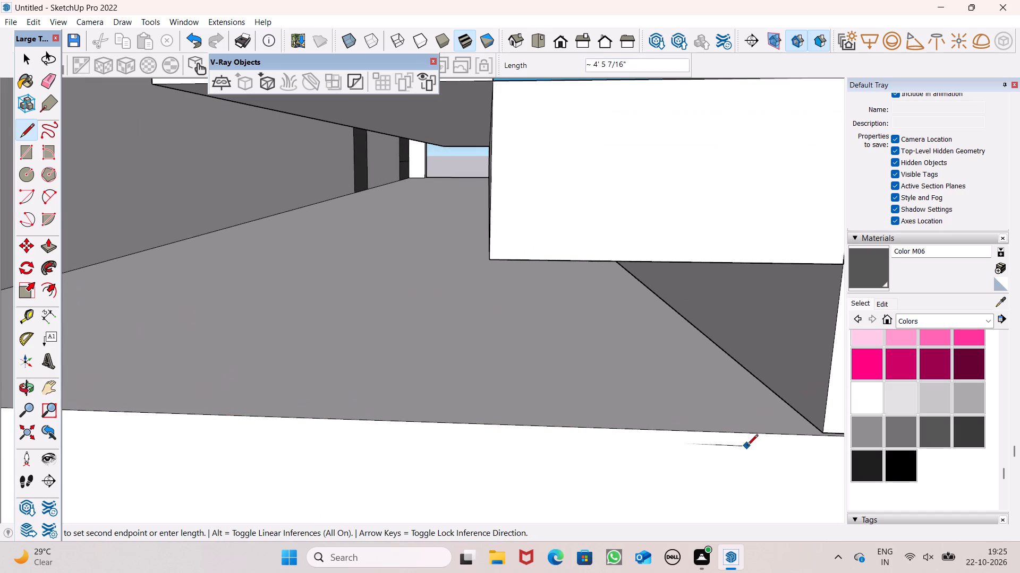
{"action": "scroll", "coordinate": [747, 446], "scroll_direction": "up", "scroll_amount": 1}
{"action": "scroll", "coordinate": [821, 423], "scroll_direction": "up", "scroll_amount": 12}
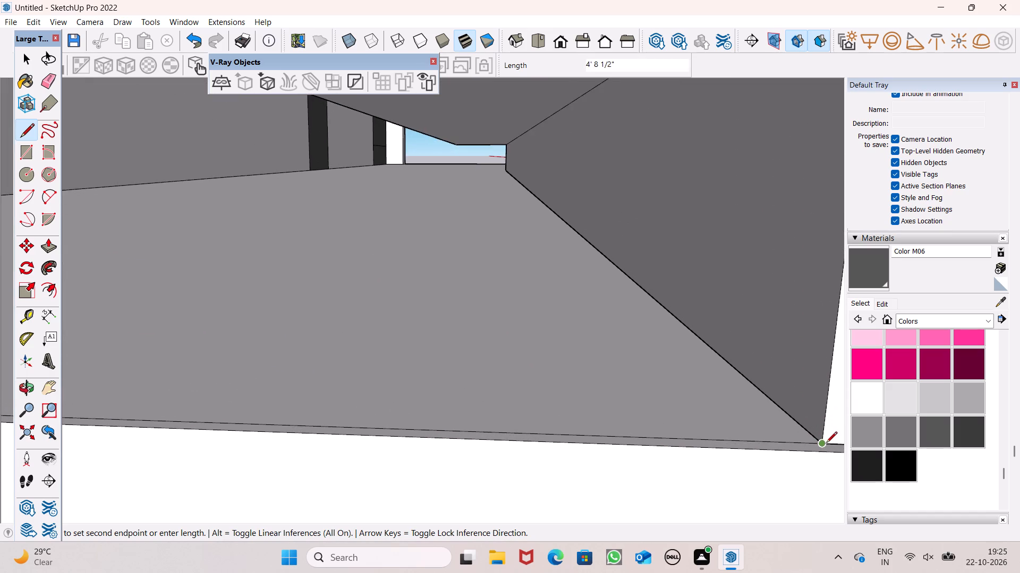
{"action": "scroll", "coordinate": [827, 444], "scroll_direction": "up", "scroll_amount": 13}
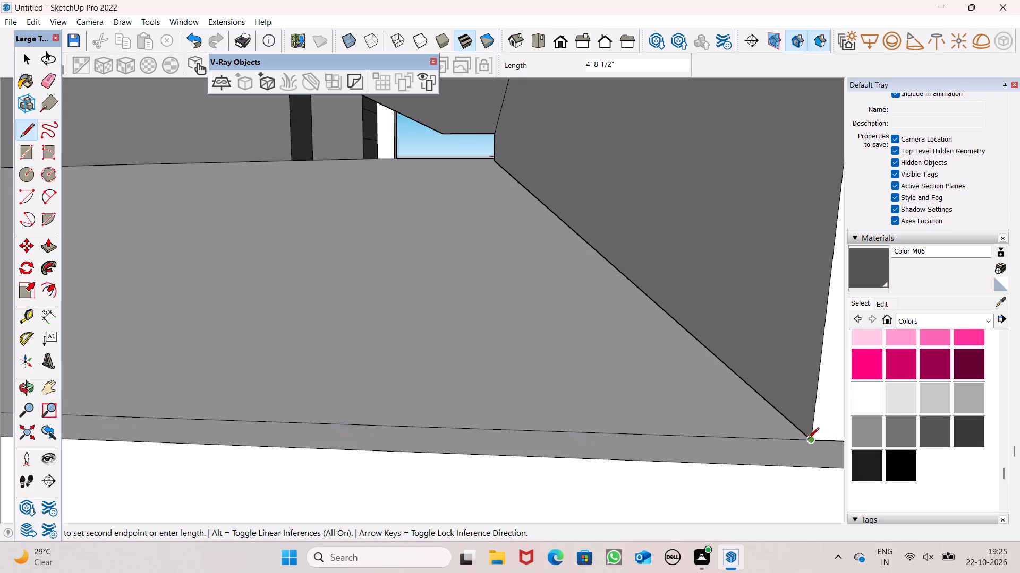
{"action": "left_click", "coordinate": [808, 439]}
{"action": "key", "text": "space"}
Push/Pull the closed stepped side face beneath the whole flight until it is flush with the step ends at the opposite side.
{"action": "scroll", "coordinate": [751, 398], "scroll_direction": "down", "scroll_amount": 17}
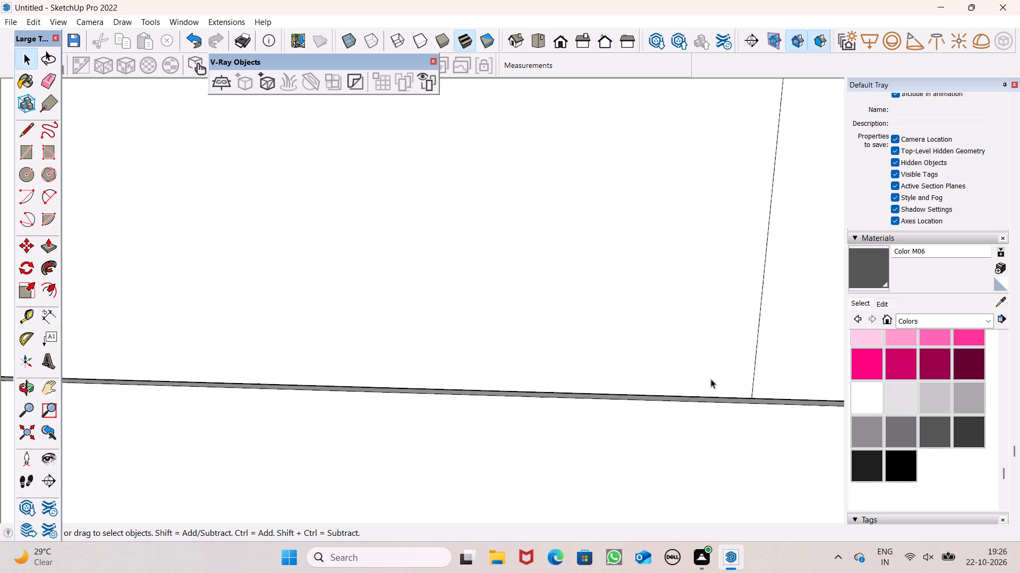
{"action": "scroll", "coordinate": [711, 379], "scroll_direction": "down", "scroll_amount": 20}
{"action": "scroll", "coordinate": [711, 379], "scroll_direction": "down", "scroll_amount": 4}
{"action": "middle_click_drag", "start_coordinate": [695, 379], "coordinate": [143, 410]}
{"action": "scroll", "coordinate": [159, 415], "scroll_direction": "up", "scroll_amount": 1}
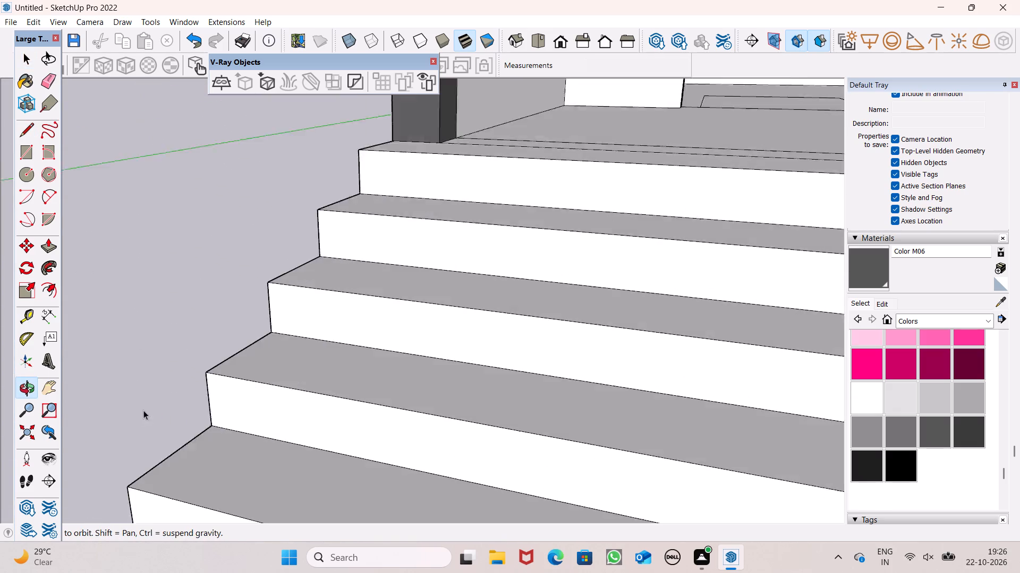
{"action": "middle_click_drag", "start_coordinate": [143, 410], "coordinate": [148, 413]}
{"action": "scroll", "coordinate": [433, 257], "scroll_direction": "down", "scroll_amount": 8}
{"action": "scroll", "coordinate": [225, 56], "scroll_direction": "down", "scroll_amount": 13}
{"action": "middle_click_drag", "start_coordinate": [306, 123], "coordinate": [3, 105]}
{"action": "scroll", "coordinate": [199, 110], "scroll_direction": "up", "scroll_amount": 5}
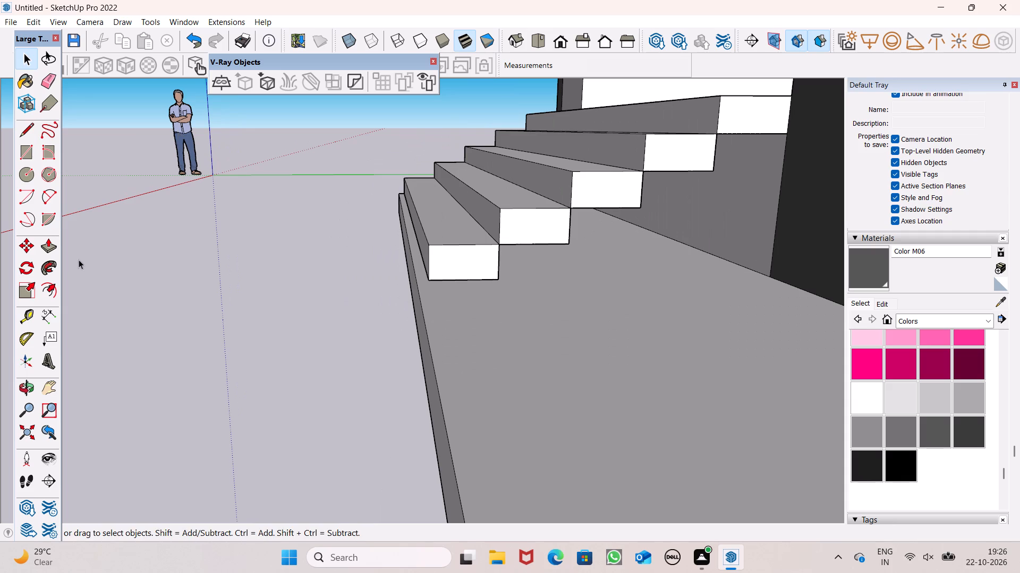
{"action": "left_click", "coordinate": [50, 249]}
{"action": "scroll", "coordinate": [192, 149], "scroll_direction": "down", "scroll_amount": 6}
{"action": "middle_click_drag", "start_coordinate": [336, 256], "coordinate": [393, 271]}
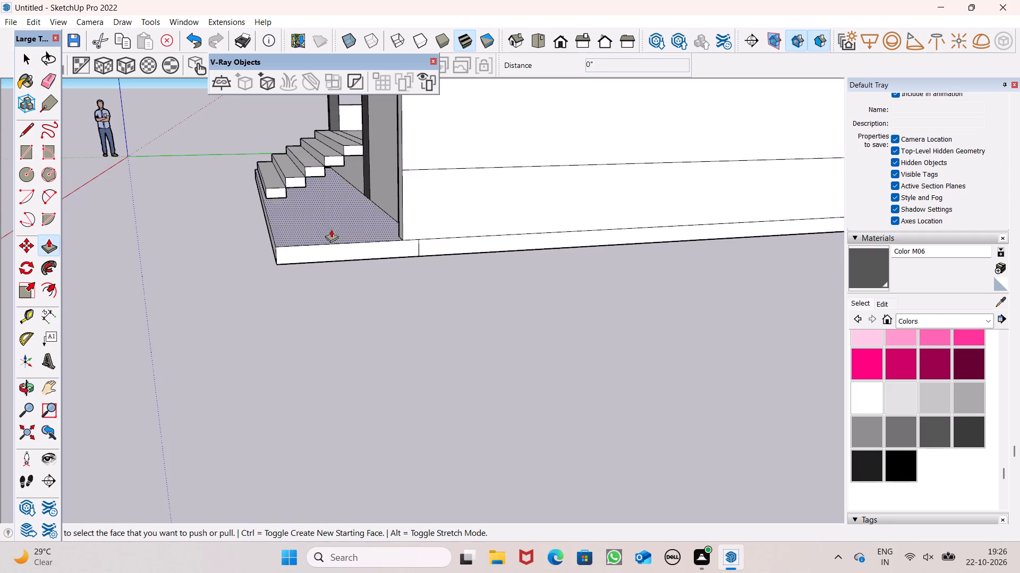
{"action": "scroll", "coordinate": [327, 205], "scroll_direction": "up", "scroll_amount": 8}
{"action": "middle_click_drag", "start_coordinate": [361, 197], "coordinate": [358, 170]}
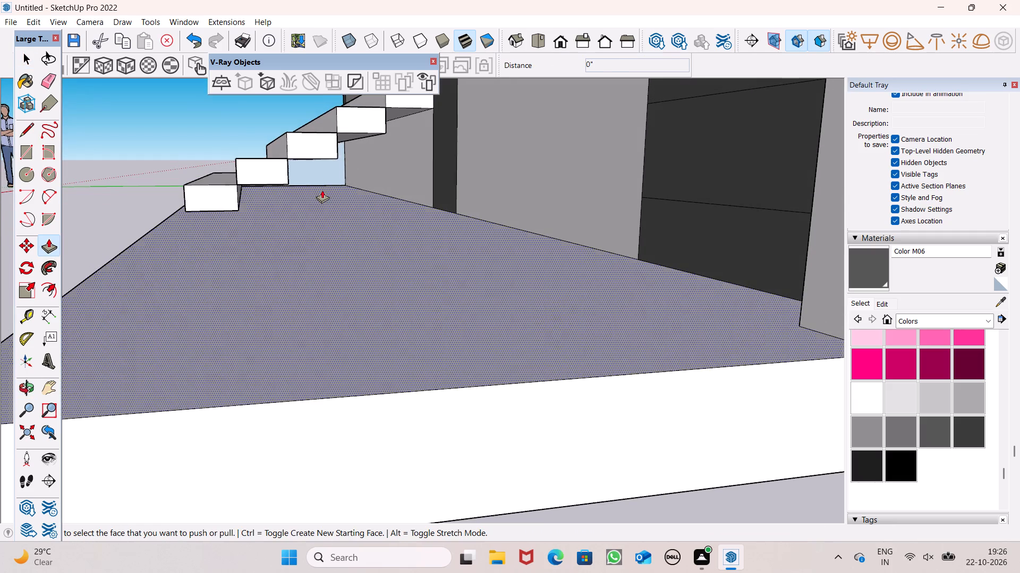
{"action": "left_click_drag", "start_coordinate": [327, 176], "coordinate": [236, 193]}
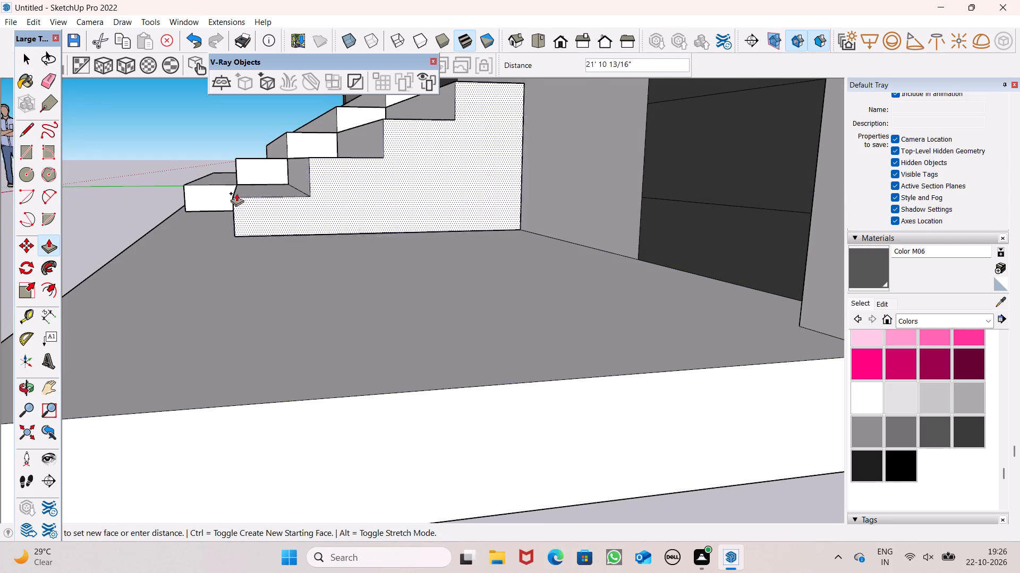
{"action": "left_click_drag", "start_coordinate": [236, 193], "coordinate": [231, 184]}
{"action": "key", "text": "space"}
{"action": "scroll", "coordinate": [254, 197], "scroll_direction": "down", "scroll_amount": 2}
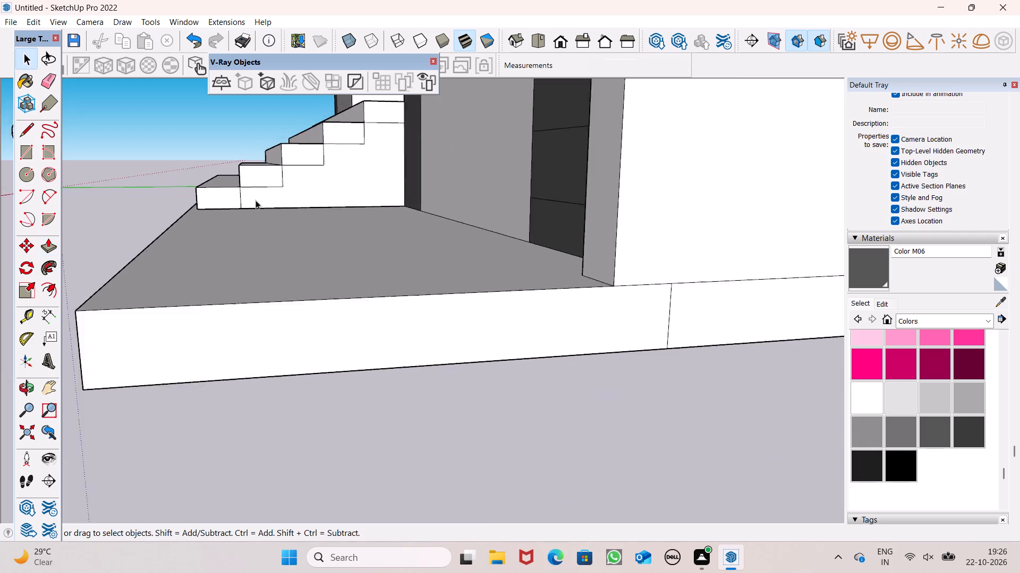
Erase the leftover step outline edges on the flight's newly filled end beside the recessed porch wall.
{"action": "scroll", "coordinate": [256, 200], "scroll_direction": "down", "scroll_amount": 3}
{"action": "middle_click_drag", "start_coordinate": [288, 227], "coordinate": [356, 264]}
{"action": "left_click", "coordinate": [47, 74]}
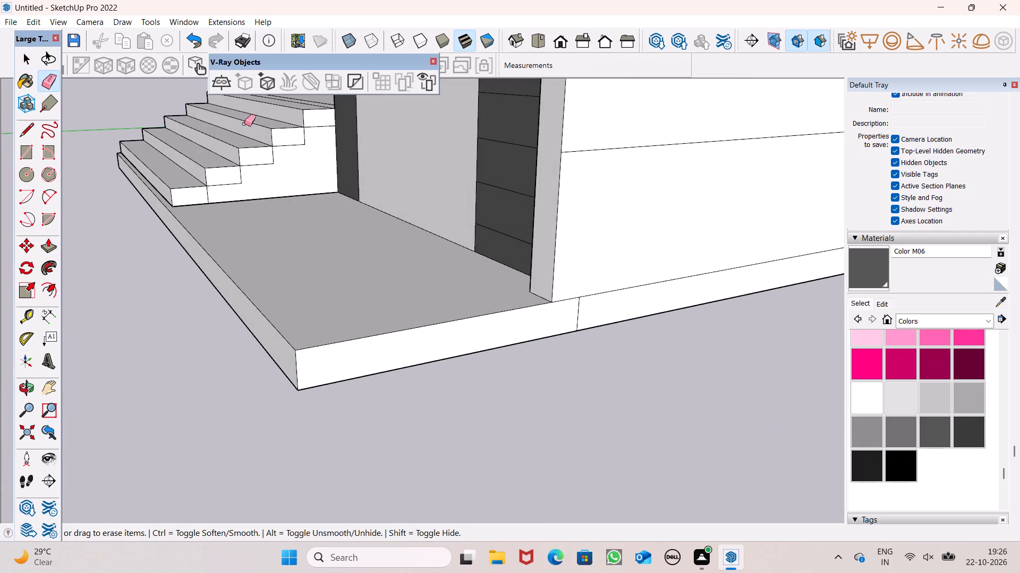
{"action": "scroll", "coordinate": [250, 124], "scroll_direction": "up", "scroll_amount": 6}
{"action": "left_click_drag", "start_coordinate": [344, 123], "coordinate": [338, 134]}
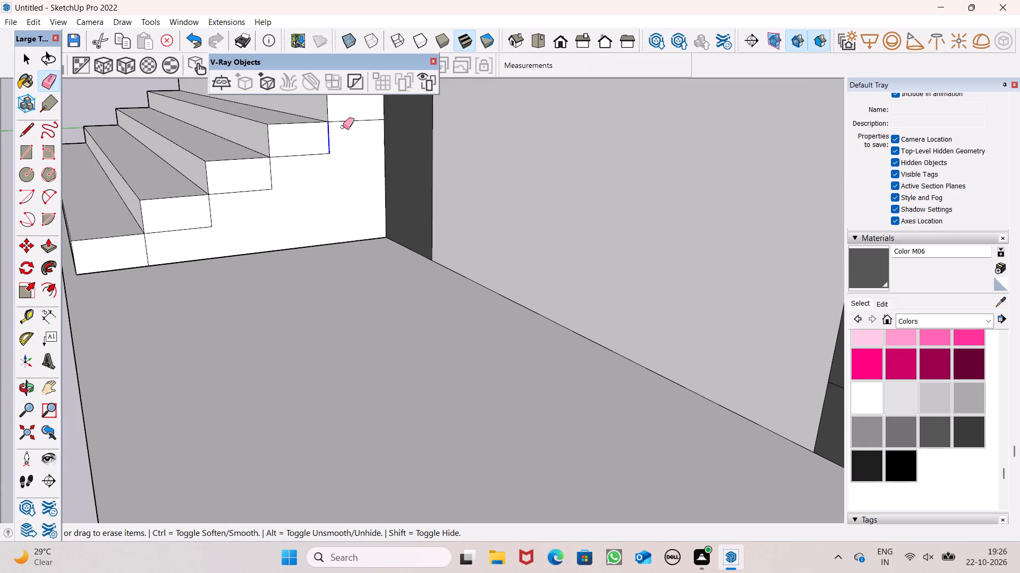
{"action": "left_click_drag", "start_coordinate": [344, 116], "coordinate": [190, 223]}
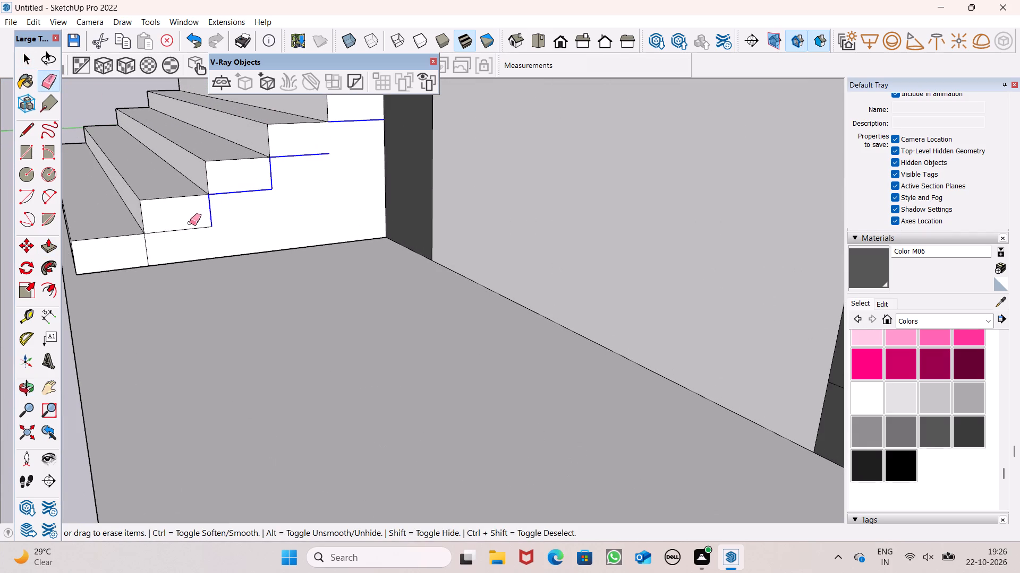
{"action": "left_click_drag", "start_coordinate": [190, 223], "coordinate": [137, 247]}
Erase the leftover step outline edges on the flight's opposite end, beside the outer house wall.
{"action": "scroll", "coordinate": [336, 200], "scroll_direction": "down", "scroll_amount": 5}
{"action": "middle_click_drag", "start_coordinate": [338, 206], "coordinate": [739, 238]}
{"action": "scroll", "coordinate": [340, 216], "scroll_direction": "down", "scroll_amount": 2}
{"action": "middle_click_drag", "start_coordinate": [344, 216], "coordinate": [752, 179]}
{"action": "scroll", "coordinate": [438, 180], "scroll_direction": "down", "scroll_amount": 4}
{"action": "scroll", "coordinate": [743, 292], "scroll_direction": "up", "scroll_amount": 6}
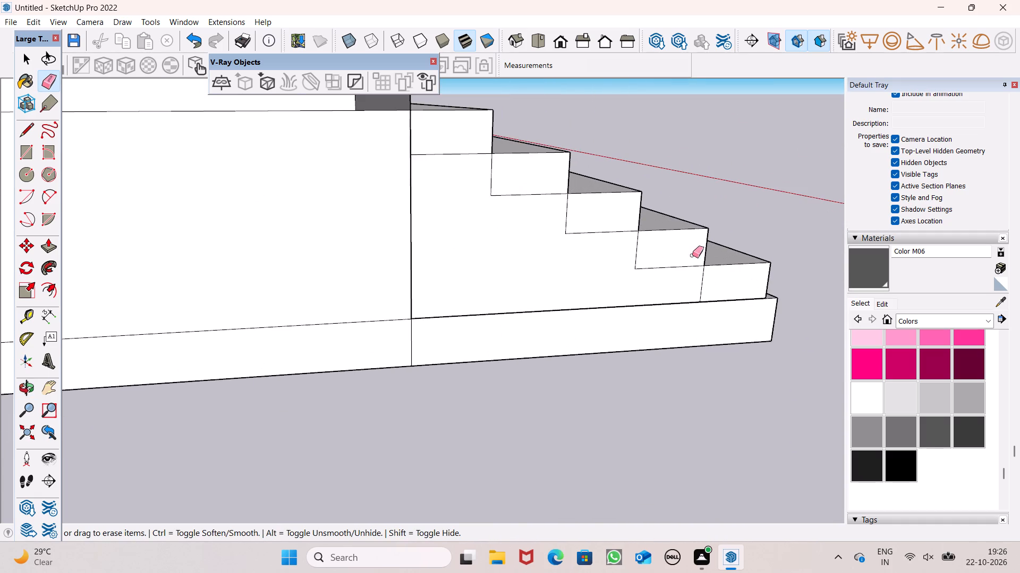
{"action": "scroll", "coordinate": [690, 245], "scroll_direction": "up", "scroll_amount": 4}
{"action": "scroll", "coordinate": [402, 199], "scroll_direction": "down", "scroll_amount": 3}
{"action": "left_click_drag", "start_coordinate": [353, 131], "coordinate": [433, 190]}
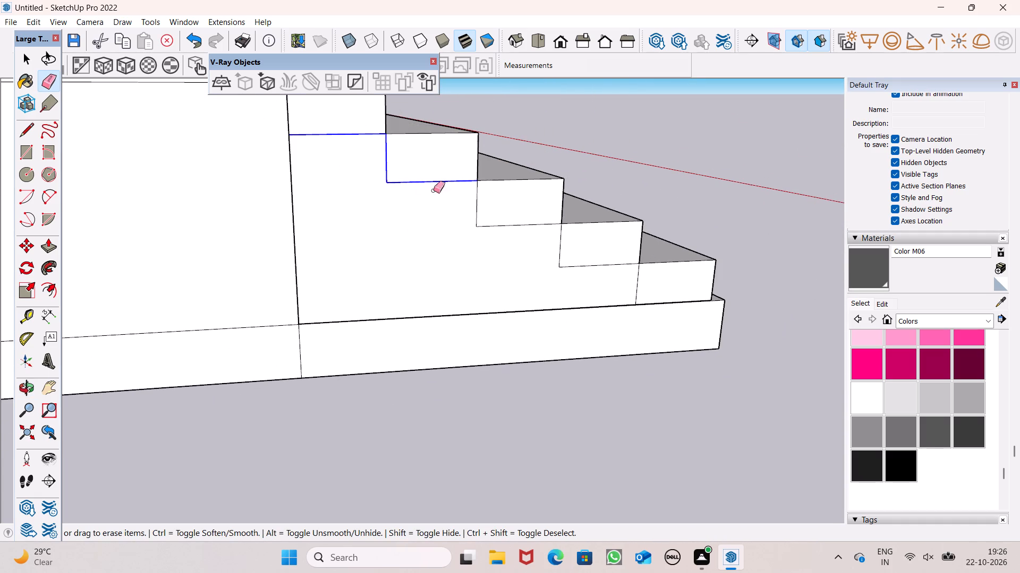
{"action": "left_click_drag", "start_coordinate": [433, 190], "coordinate": [637, 282]}
Push/Pull the flight's stepped side face out to the plane of the adjoining outer house wall.
{"action": "scroll", "coordinate": [584, 259], "scroll_direction": "down", "scroll_amount": 4}
{"action": "middle_click_drag", "start_coordinate": [577, 290], "coordinate": [421, 407]}
{"action": "scroll", "coordinate": [496, 402], "scroll_direction": "up", "scroll_amount": 7}
{"action": "key", "text": "space"}
{"action": "scroll", "coordinate": [613, 369], "scroll_direction": "up", "scroll_amount": 1}
{"action": "middle_click_drag", "start_coordinate": [615, 369], "coordinate": [550, 402]}
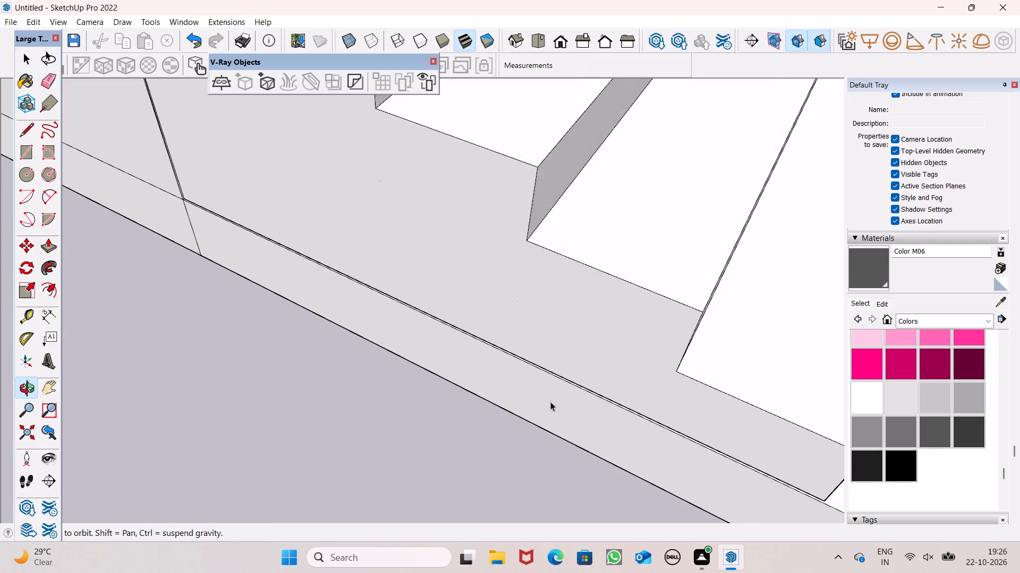
{"action": "middle_click_drag", "start_coordinate": [550, 402], "coordinate": [553, 404]}
{"action": "left_click_drag", "start_coordinate": [546, 351], "coordinate": [552, 384]}
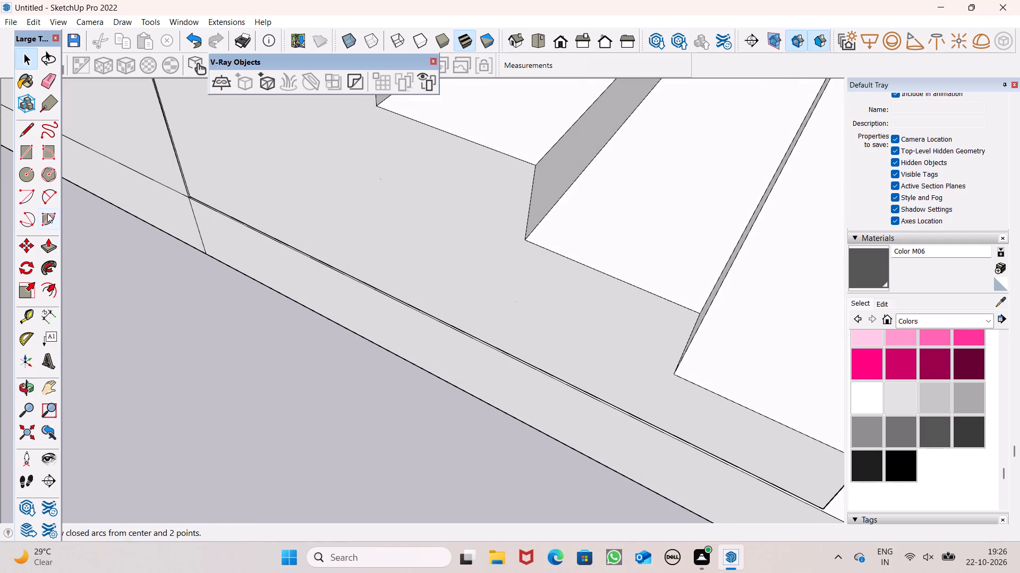
{"action": "left_click", "coordinate": [49, 246]}
{"action": "left_click_drag", "start_coordinate": [447, 289], "coordinate": [441, 301]}
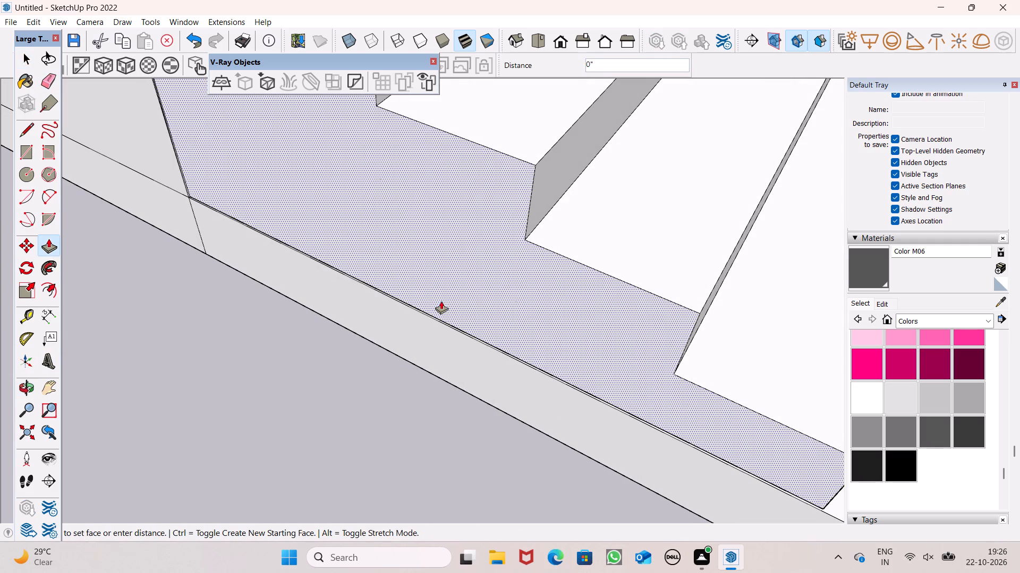
{"action": "left_click_drag", "start_coordinate": [441, 301], "coordinate": [413, 322]}
{"action": "scroll", "coordinate": [459, 294], "scroll_direction": "down", "scroll_amount": 3}
{"action": "middle_click_drag", "start_coordinate": [475, 305], "coordinate": [758, 253]}
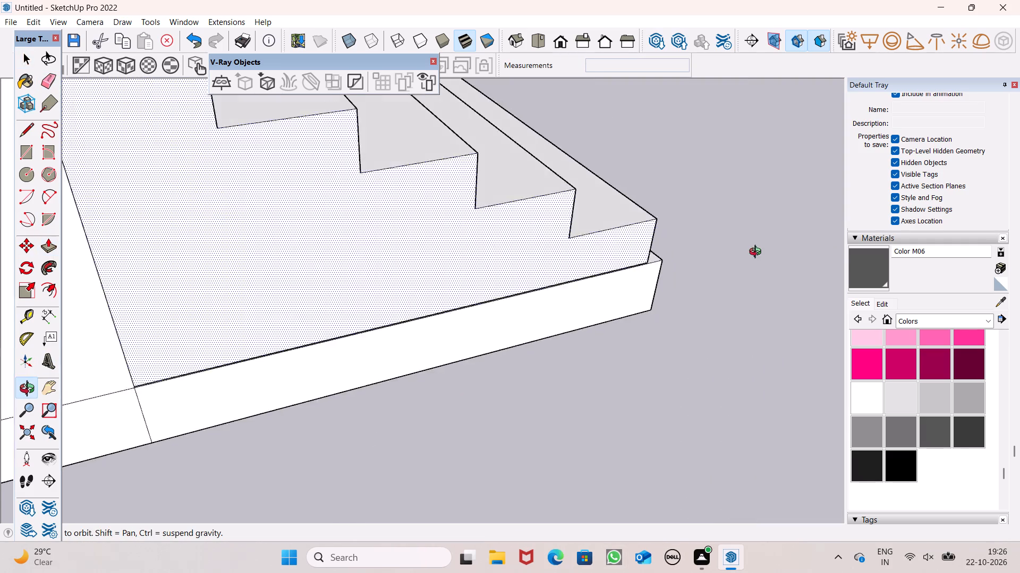
{"action": "middle_click_drag", "start_coordinate": [758, 253], "coordinate": [597, 306]}
{"action": "scroll", "coordinate": [554, 306], "scroll_direction": "down", "scroll_amount": 7}
{"action": "scroll", "coordinate": [270, 186], "scroll_direction": "up", "scroll_amount": 7}
{"action": "scroll", "coordinate": [401, 197], "scroll_direction": "up", "scroll_amount": 4}
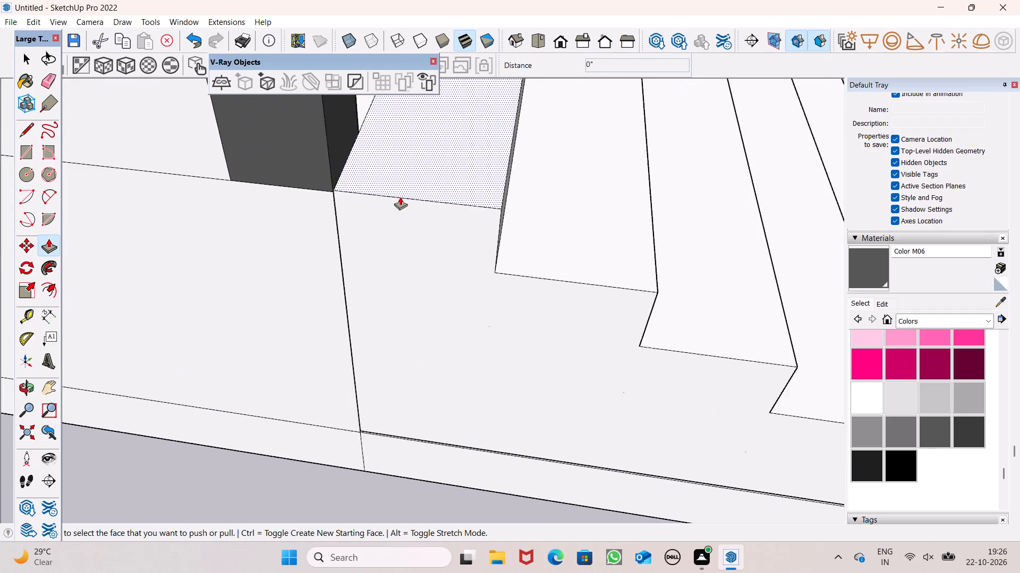
{"action": "scroll", "coordinate": [400, 197], "scroll_direction": "up", "scroll_amount": 3}
{"action": "middle_click_drag", "start_coordinate": [392, 219], "coordinate": [318, 245]}
{"action": "left_click_drag", "start_coordinate": [328, 235], "coordinate": [302, 251]}
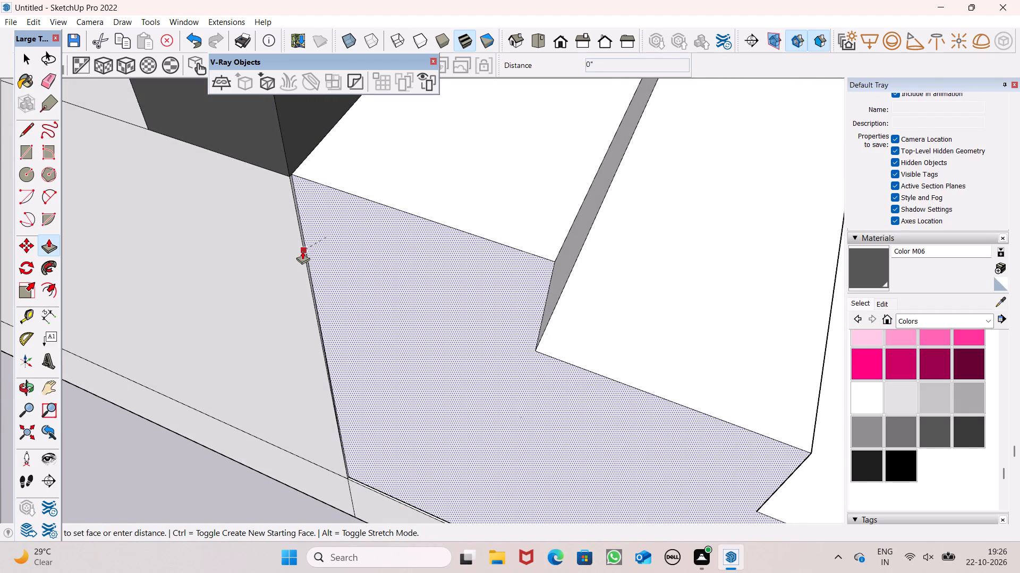
{"action": "left_click_drag", "start_coordinate": [302, 251], "coordinate": [297, 250]}
{"action": "key", "text": "space"}
Examine the entrance flight, the outer side wall and the porch corner column from several sides.
{"action": "scroll", "coordinate": [401, 201], "scroll_direction": "down", "scroll_amount": 13}
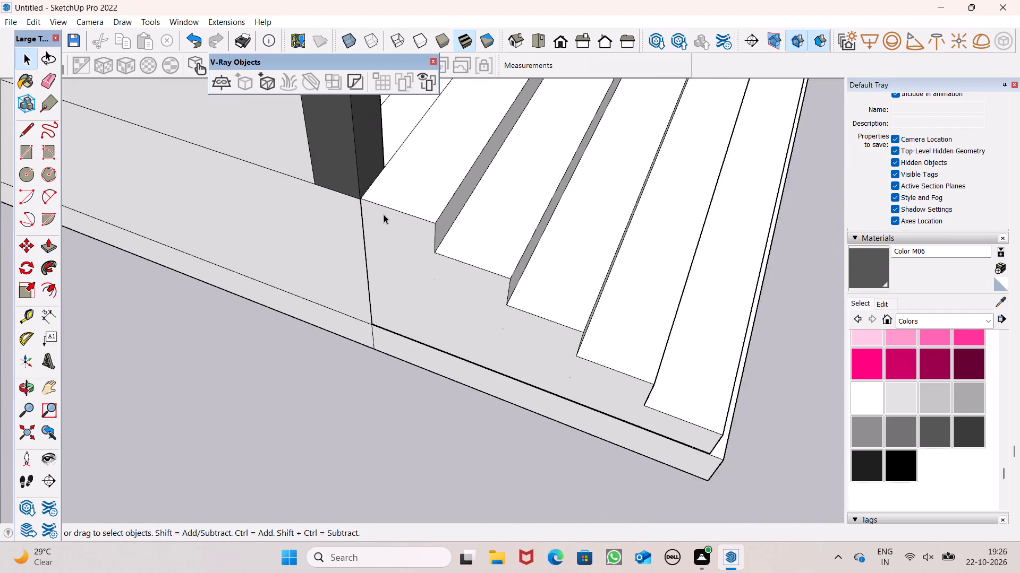
{"action": "scroll", "coordinate": [480, 193], "scroll_direction": "down", "scroll_amount": 4}
{"action": "scroll", "coordinate": [525, 198], "scroll_direction": "down", "scroll_amount": 8}
{"action": "middle_click_drag", "start_coordinate": [570, 249], "coordinate": [318, 192]}
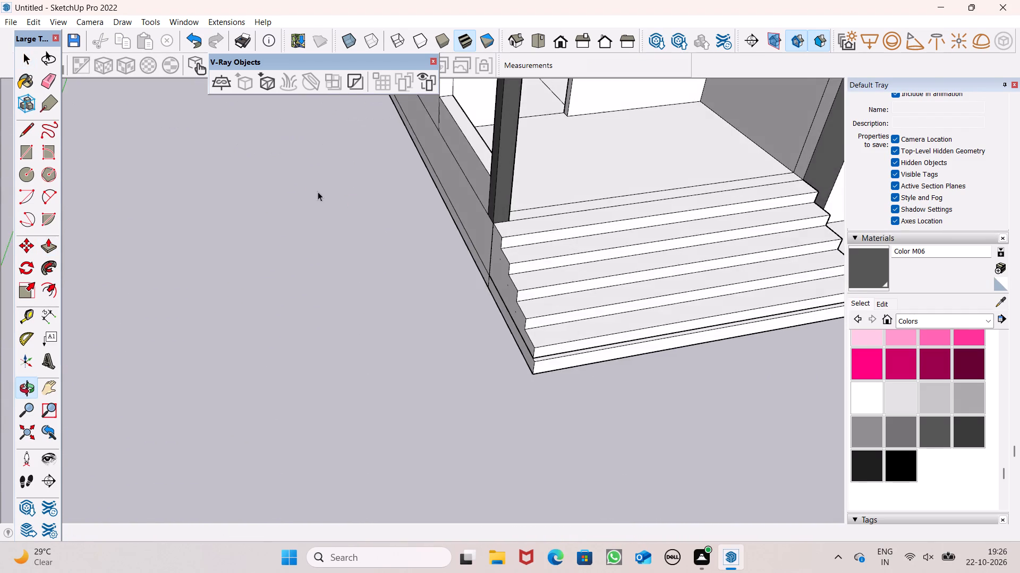
{"action": "middle_click_drag", "start_coordinate": [318, 192], "coordinate": [316, 195]}
{"action": "scroll", "coordinate": [428, 197], "scroll_direction": "down", "scroll_amount": 4}
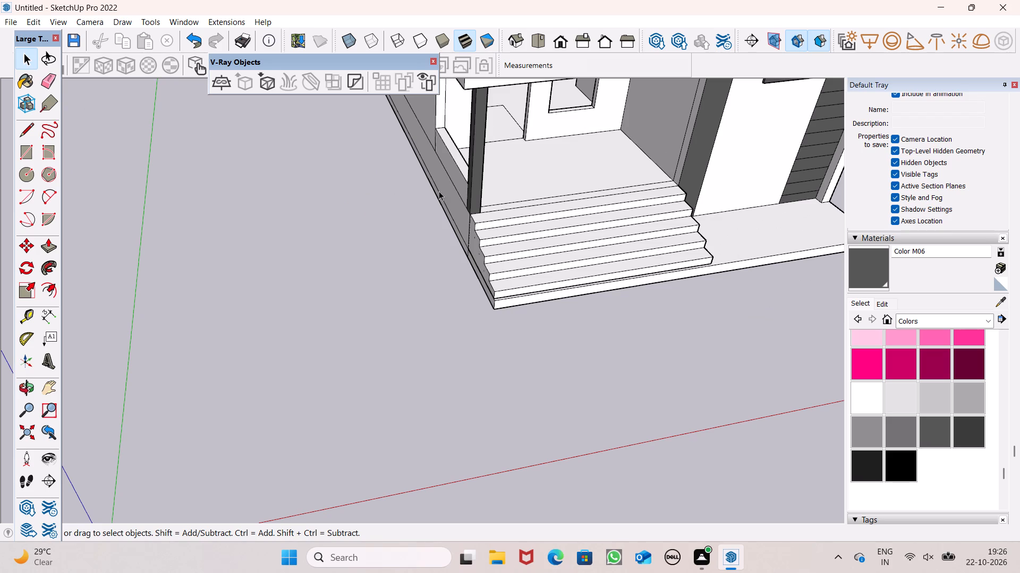
{"action": "middle_click_drag", "start_coordinate": [449, 204], "coordinate": [717, 91]}
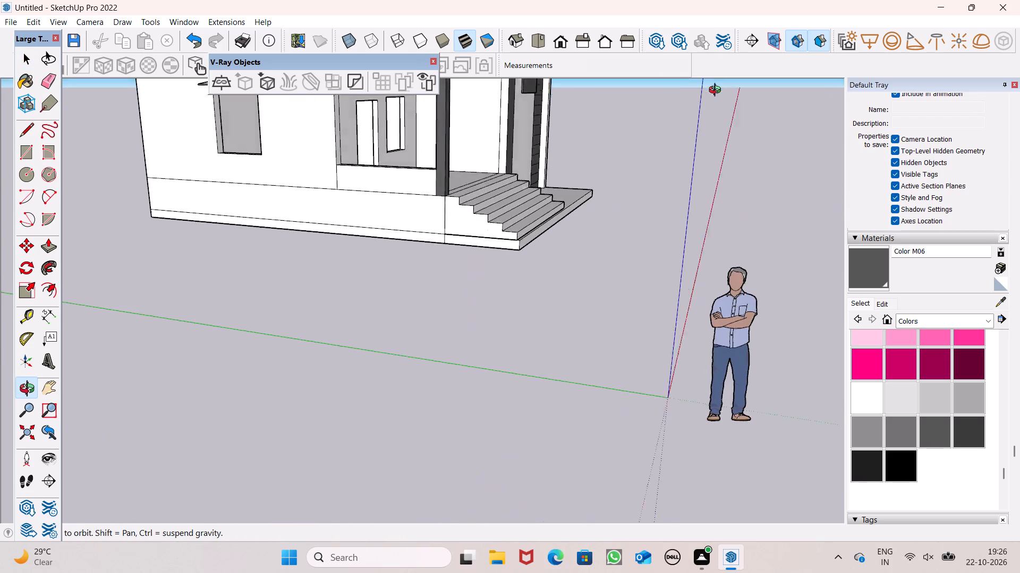
{"action": "middle_click_drag", "start_coordinate": [717, 91], "coordinate": [719, 91]}
{"action": "middle_click_drag", "start_coordinate": [371, 151], "coordinate": [765, 214]}
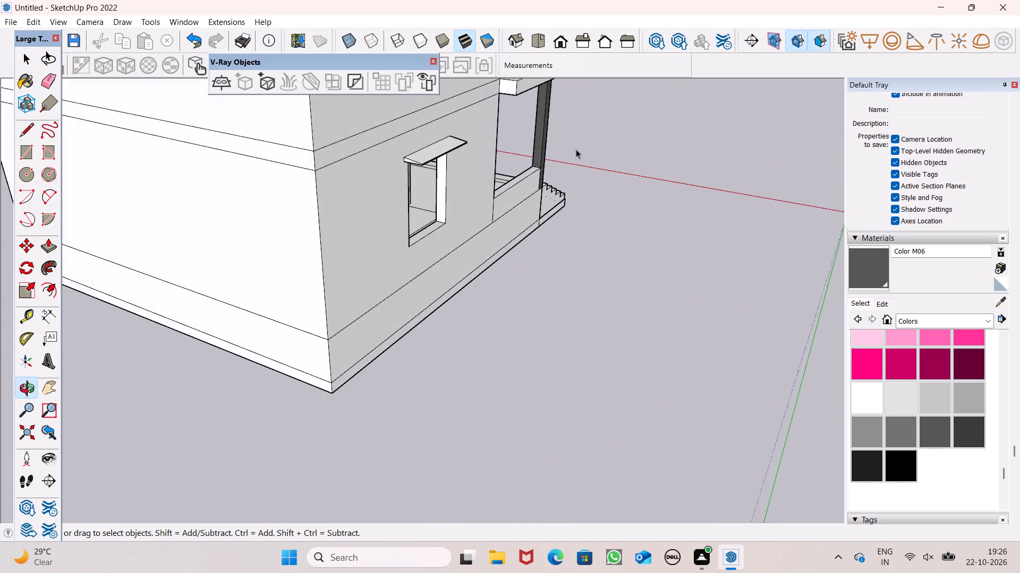
{"action": "scroll", "coordinate": [576, 149], "scroll_direction": "up", "scroll_amount": 6}
{"action": "scroll", "coordinate": [586, 186], "scroll_direction": "down", "scroll_amount": 3}
{"action": "scroll", "coordinate": [534, 143], "scroll_direction": "up", "scroll_amount": 7}
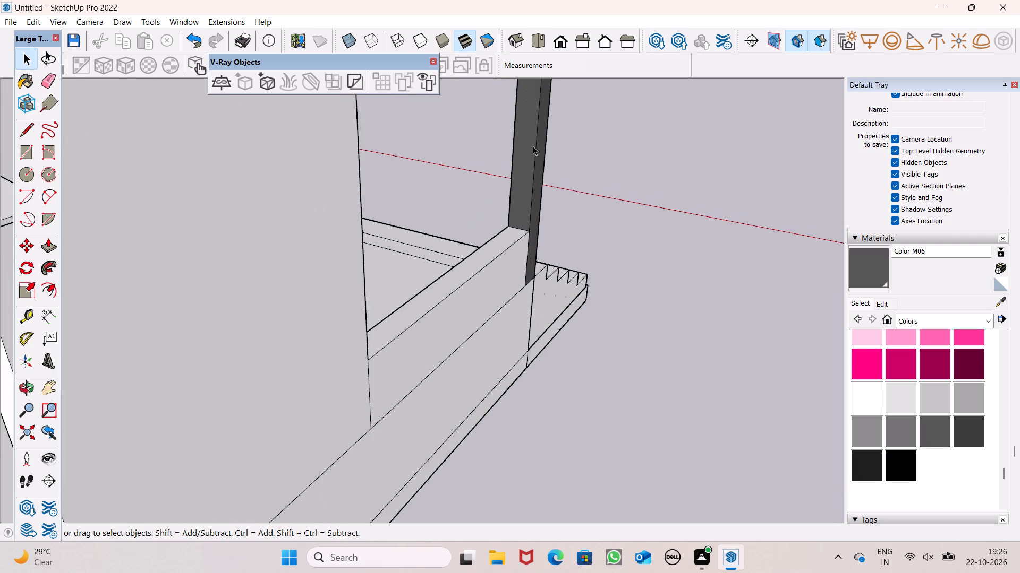
{"action": "scroll", "coordinate": [531, 161], "scroll_direction": "up", "scroll_amount": 6}
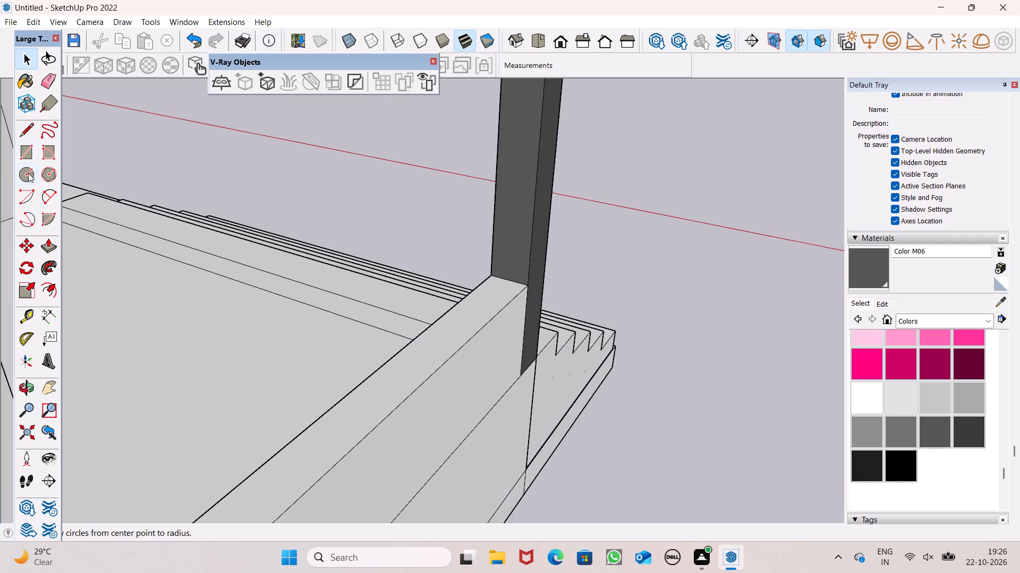
Place a horizontal guide 2' above the base edge of the porch corner column, where it meets the low wall top.
{"action": "left_click", "coordinate": [29, 317]}
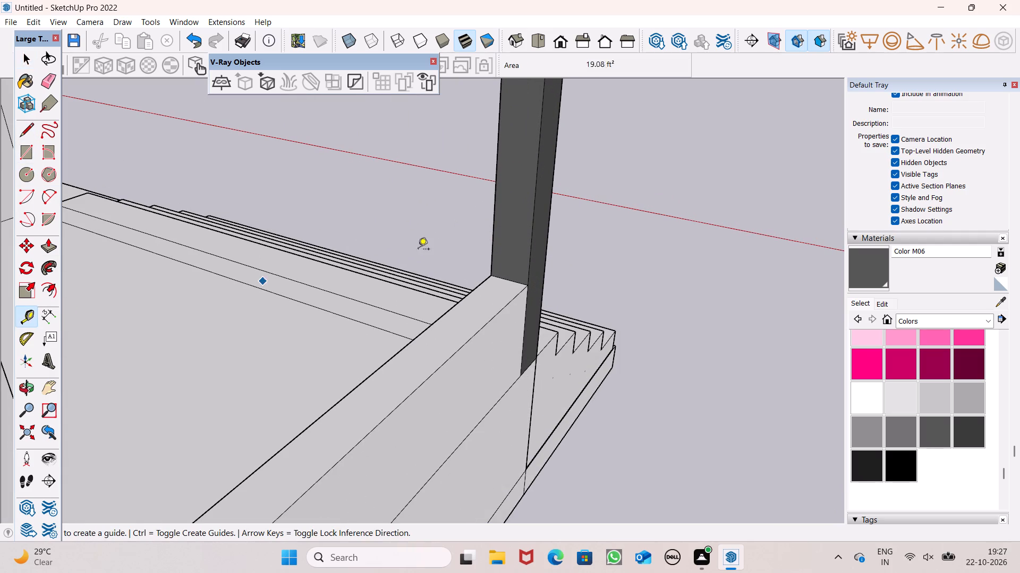
{"action": "left_click", "coordinate": [504, 277]}
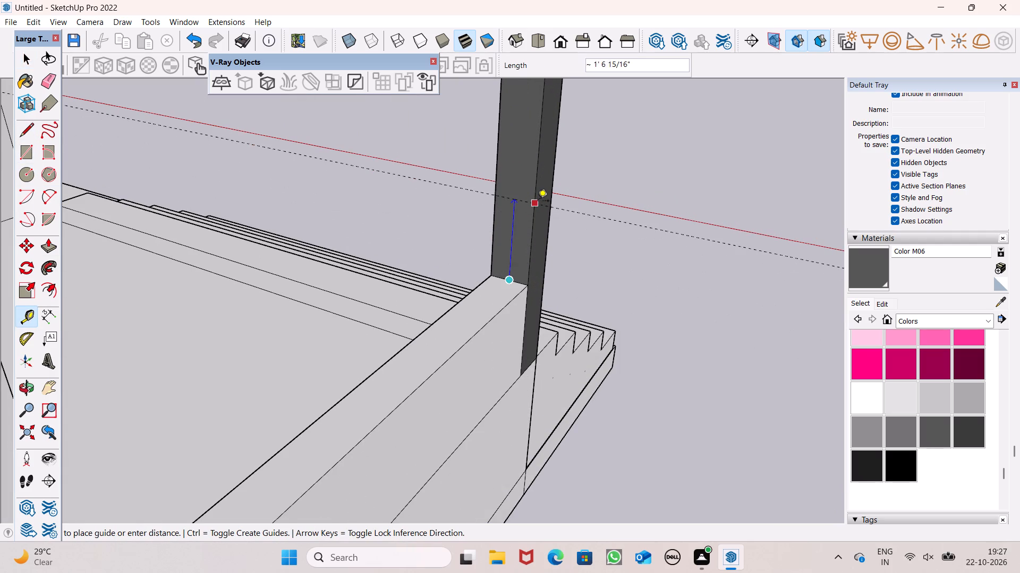
{"action": "type", "text": "2'"}
{"action": "key", "text": "Return"}
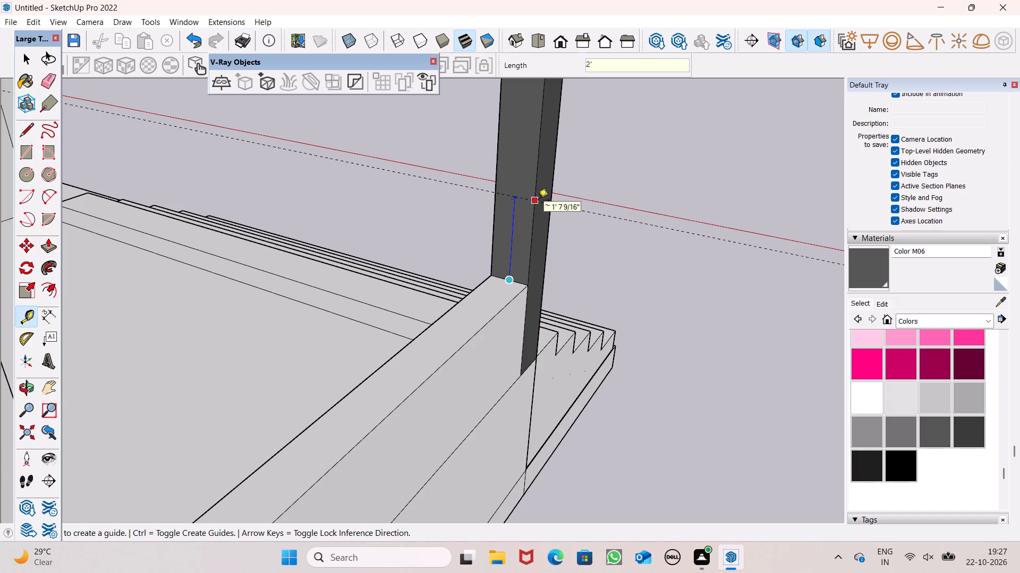
{"action": "key", "text": "space"}
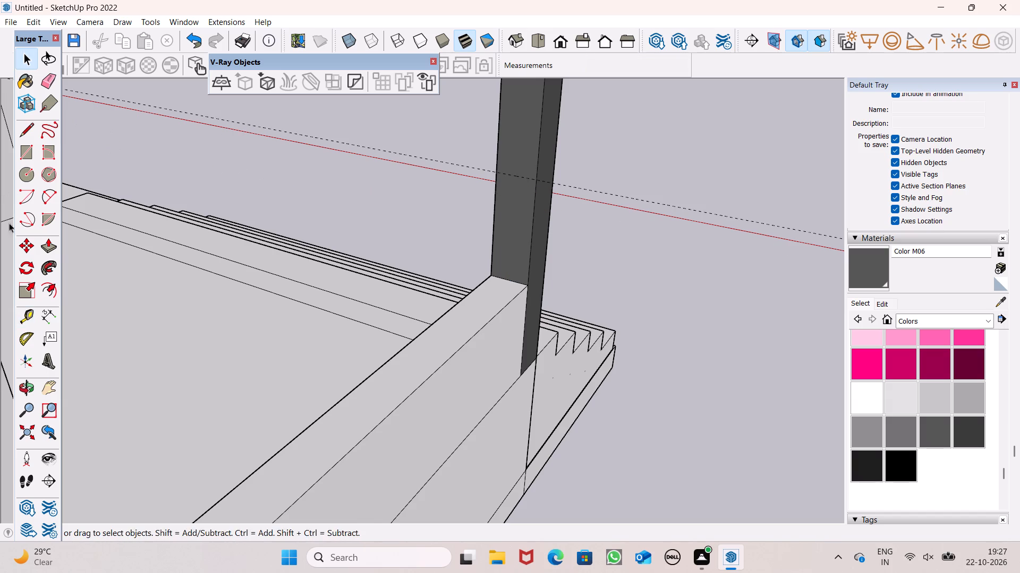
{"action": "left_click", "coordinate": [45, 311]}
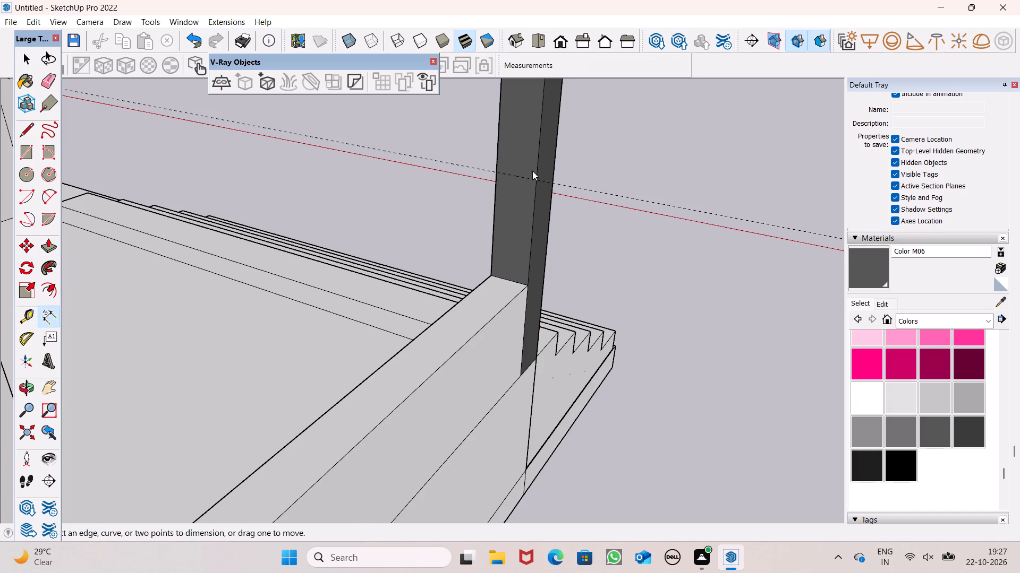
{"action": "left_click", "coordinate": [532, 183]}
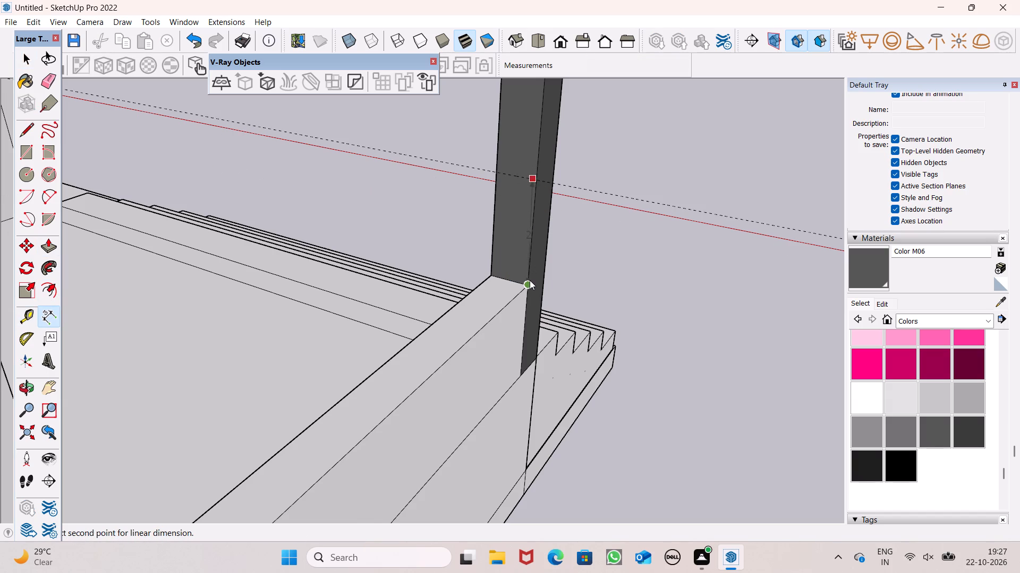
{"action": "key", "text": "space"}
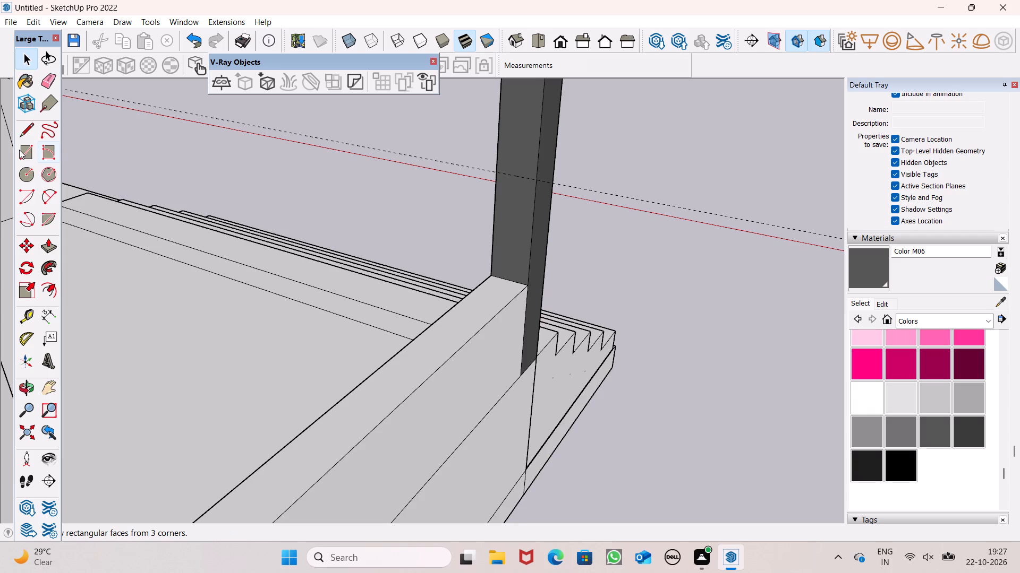
Draw a 9" line along the guide across the dark column face above the low wall.
{"action": "left_click", "coordinate": [22, 128]}
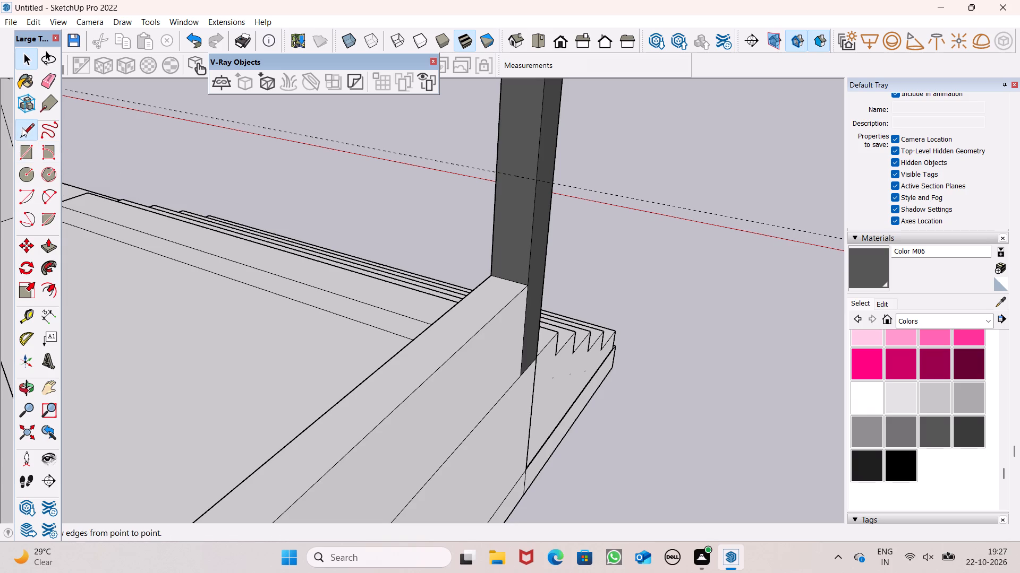
{"action": "scroll", "coordinate": [410, 174], "scroll_direction": "up", "scroll_amount": 4}
{"action": "scroll", "coordinate": [511, 178], "scroll_direction": "down", "scroll_amount": 4}
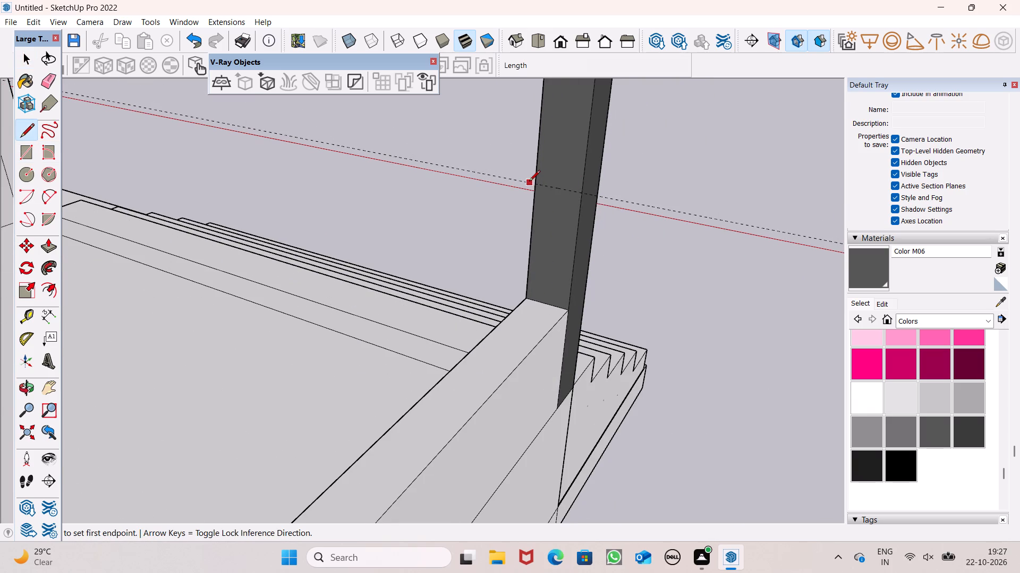
{"action": "left_click", "coordinate": [538, 187]}
{"action": "left_click", "coordinate": [582, 193]}
{"action": "key", "text": "space"}
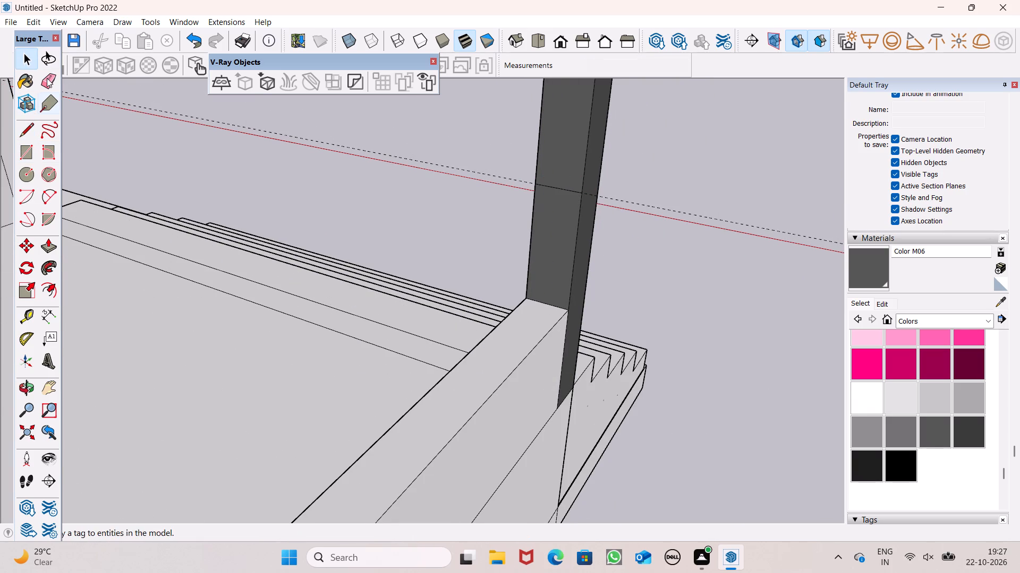
Erase the horizontal guide crossing the porch corner column.
{"action": "left_click", "coordinate": [47, 77]}
{"action": "left_click_drag", "start_coordinate": [310, 129], "coordinate": [314, 144]}
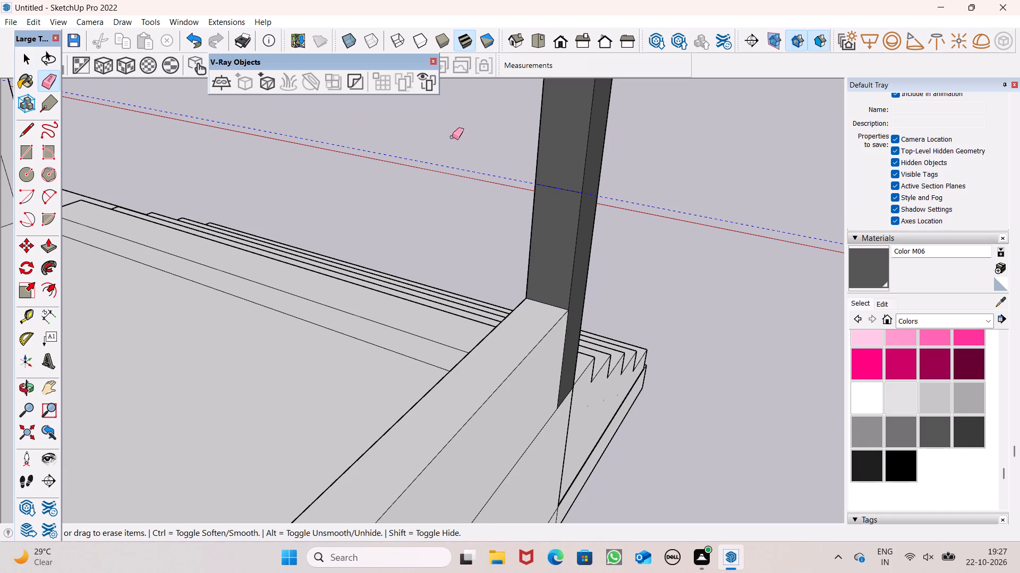
{"action": "key", "text": "space"}
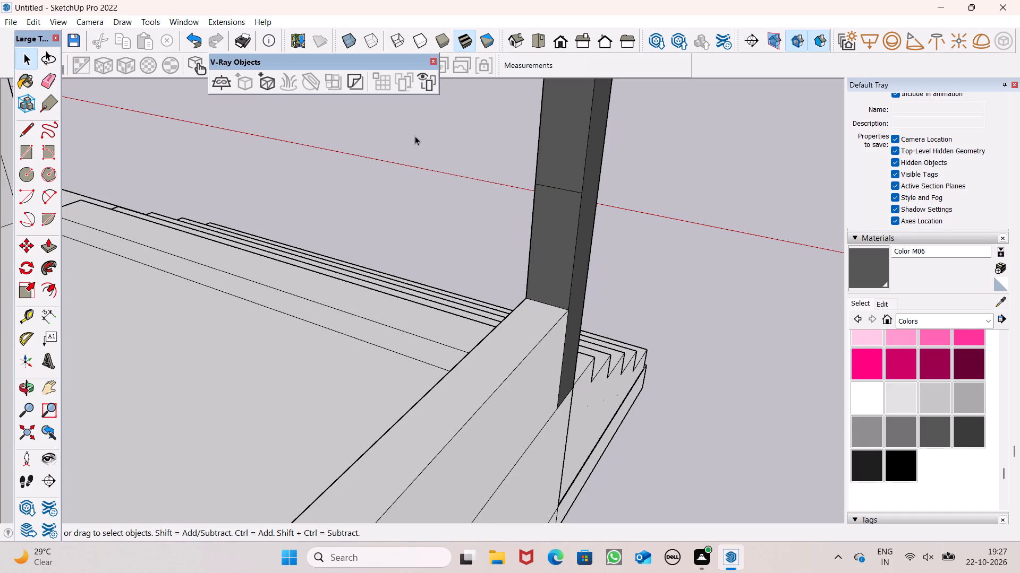
Draw a rectangle about 4 1/4" by 2 5/8" near the bottom of the column face above the low wall.
{"action": "scroll", "coordinate": [521, 118], "scroll_direction": "down", "scroll_amount": 2}
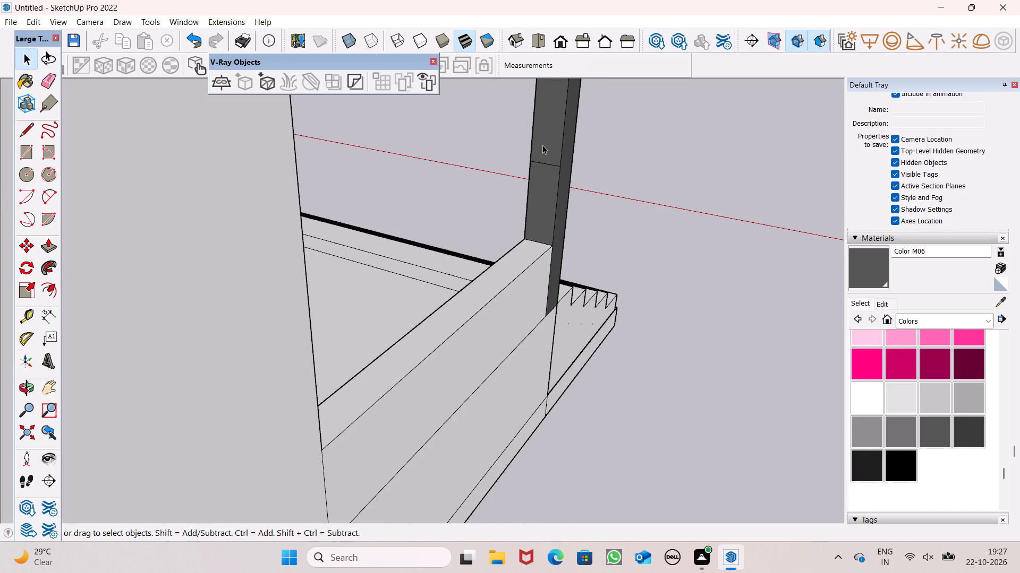
{"action": "middle_click_drag", "start_coordinate": [541, 152], "coordinate": [557, 147]}
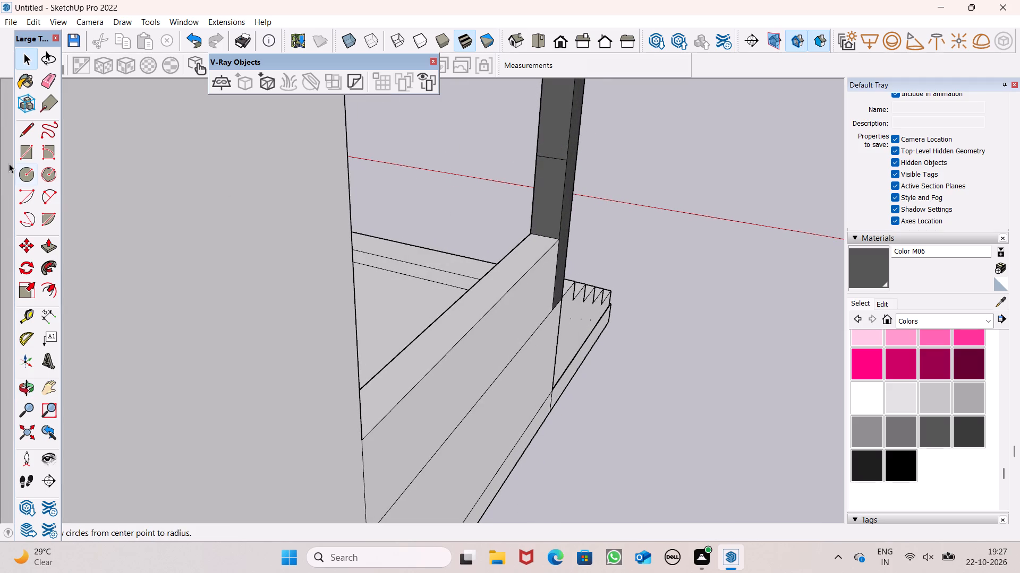
{"action": "left_click", "coordinate": [24, 146]}
{"action": "scroll", "coordinate": [399, 180], "scroll_direction": "up", "scroll_amount": 1}
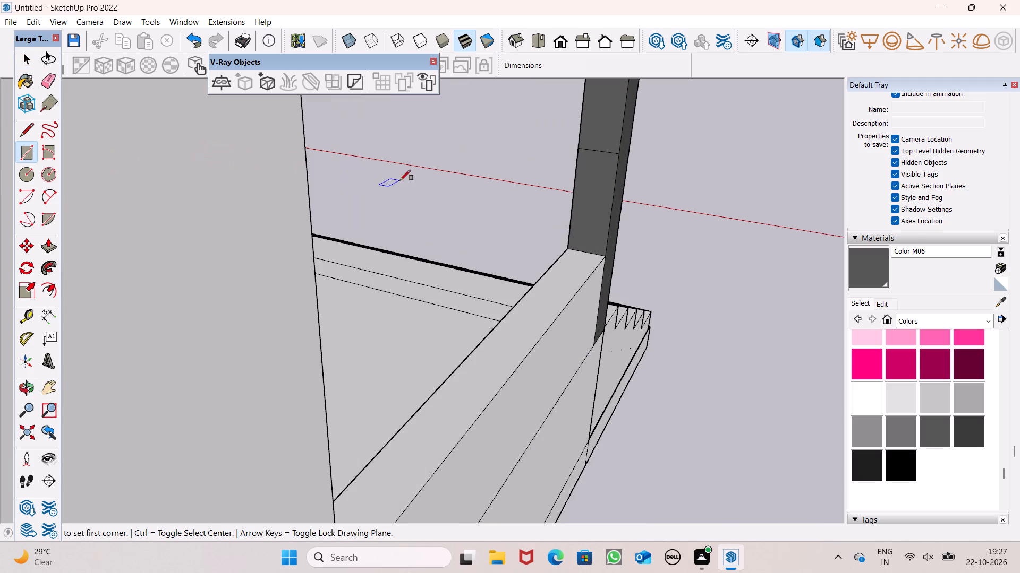
{"action": "middle_click_drag", "start_coordinate": [589, 221], "coordinate": [634, 201]}
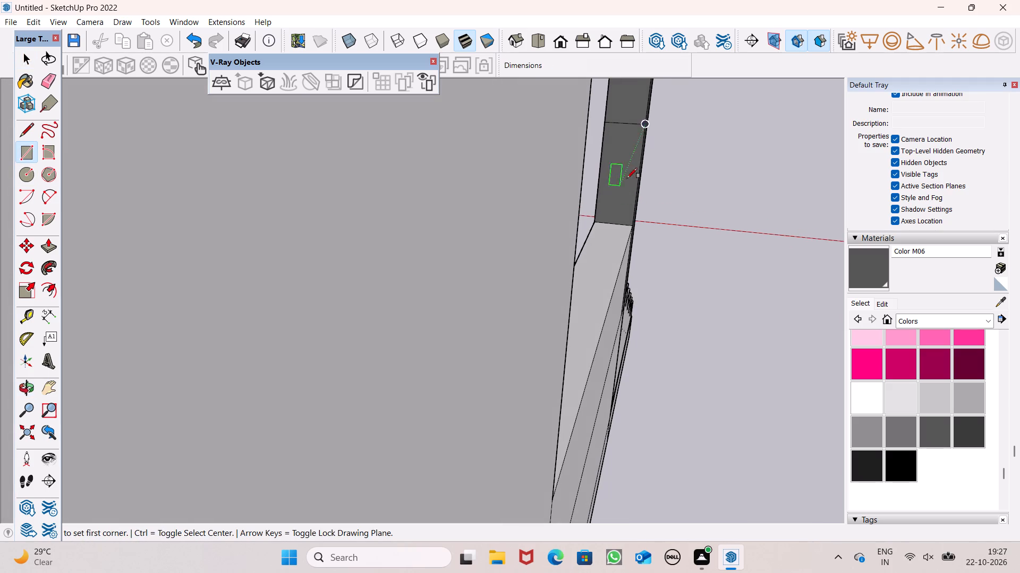
{"action": "scroll", "coordinate": [647, 119], "scroll_direction": "up", "scroll_amount": 7}
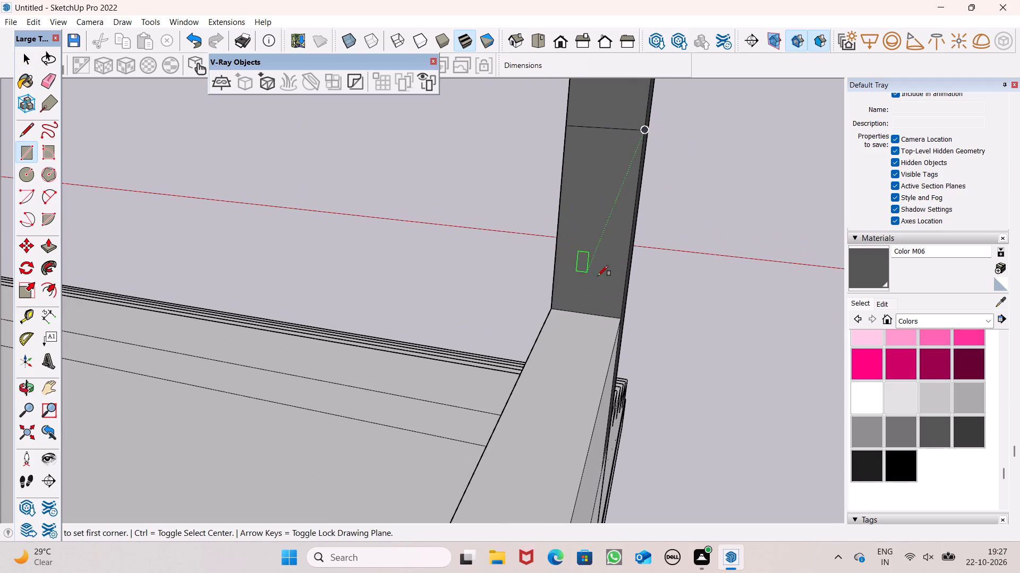
{"action": "middle_click_drag", "start_coordinate": [598, 276], "coordinate": [611, 267]}
{"action": "scroll", "coordinate": [599, 276], "scroll_direction": "up", "scroll_amount": 3}
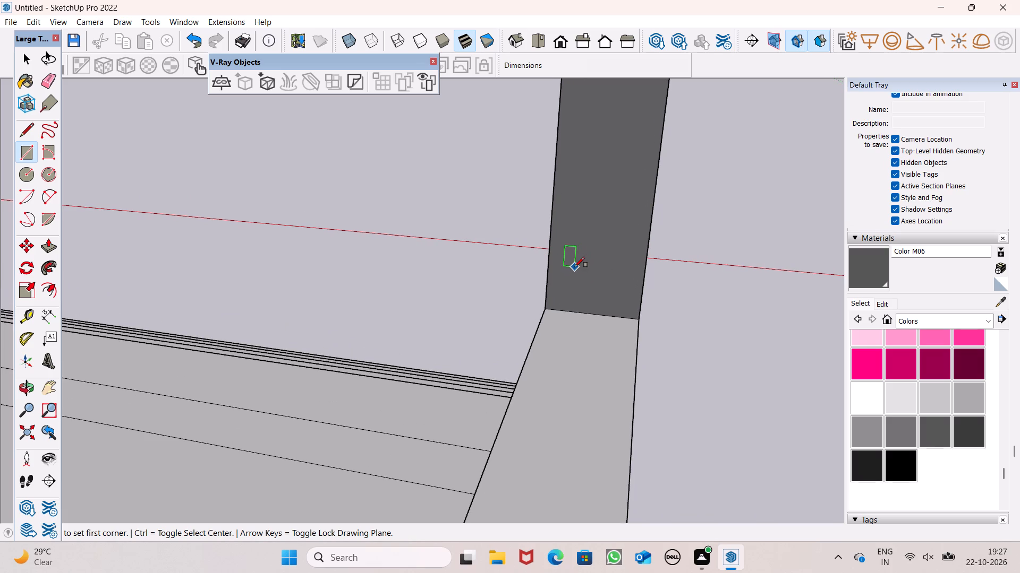
{"action": "left_click", "coordinate": [573, 267]}
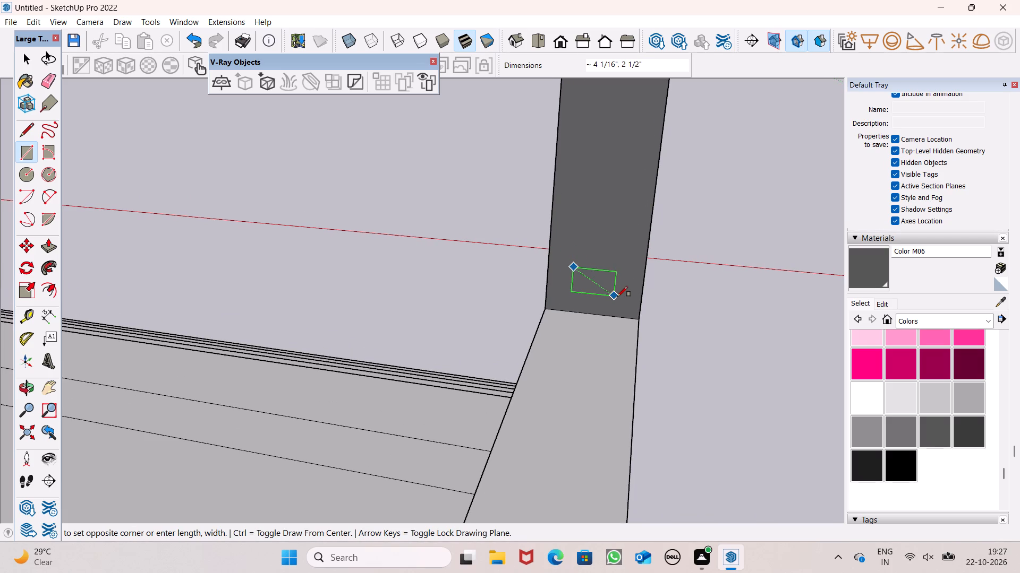
{"action": "left_click", "coordinate": [617, 298]}
{"action": "key", "text": "space"}
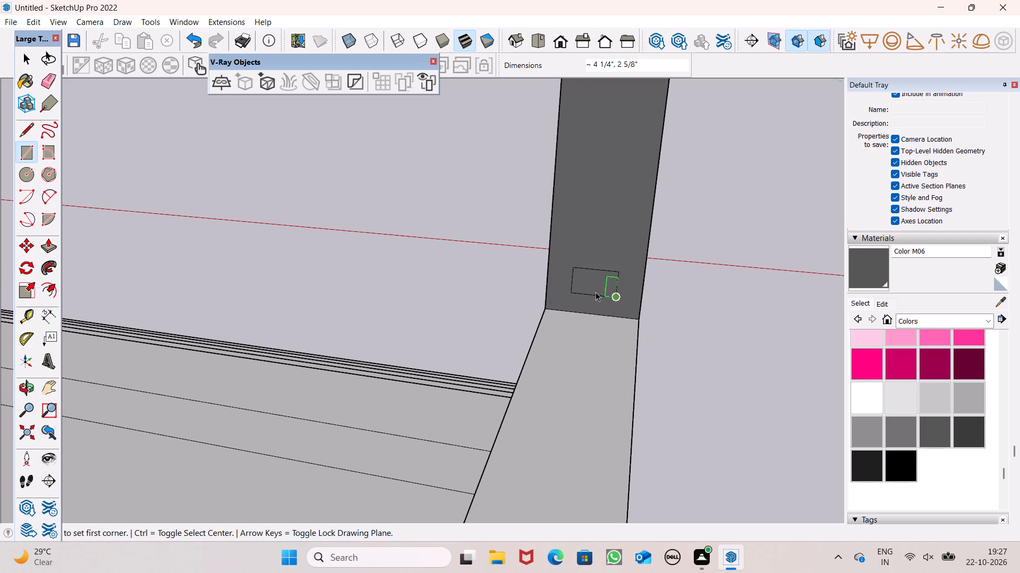
Move the small rectangle about 1 5/16" up the column face, keeping it roughly centred across the width.
{"action": "double_click", "coordinate": [594, 289]}
{"action": "double_click", "coordinate": [585, 286]}
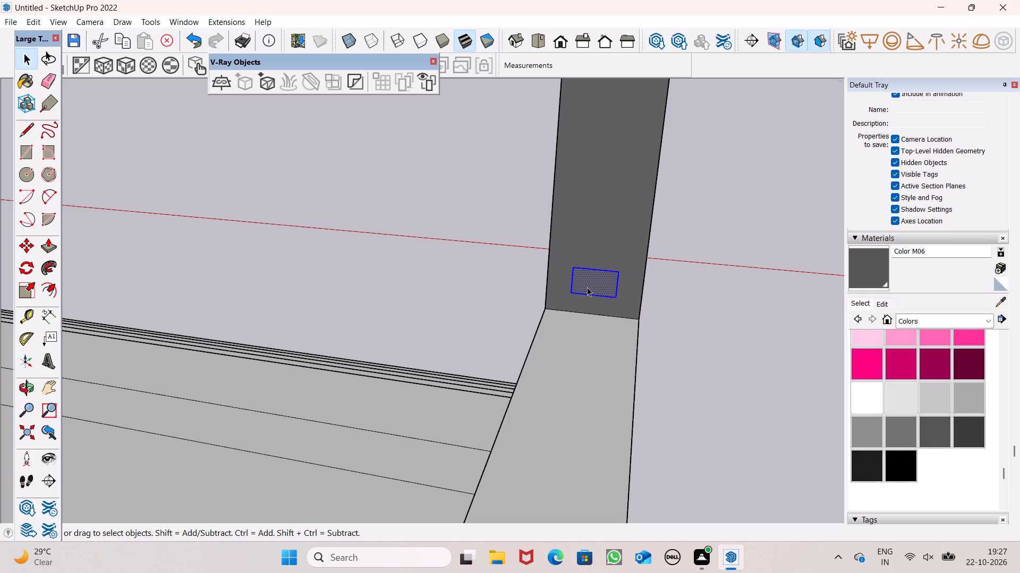
{"action": "key", "text": "m"}
{"action": "key", "text": "Return"}
{"action": "left_click_drag", "start_coordinate": [593, 273], "coordinate": [593, 262]}
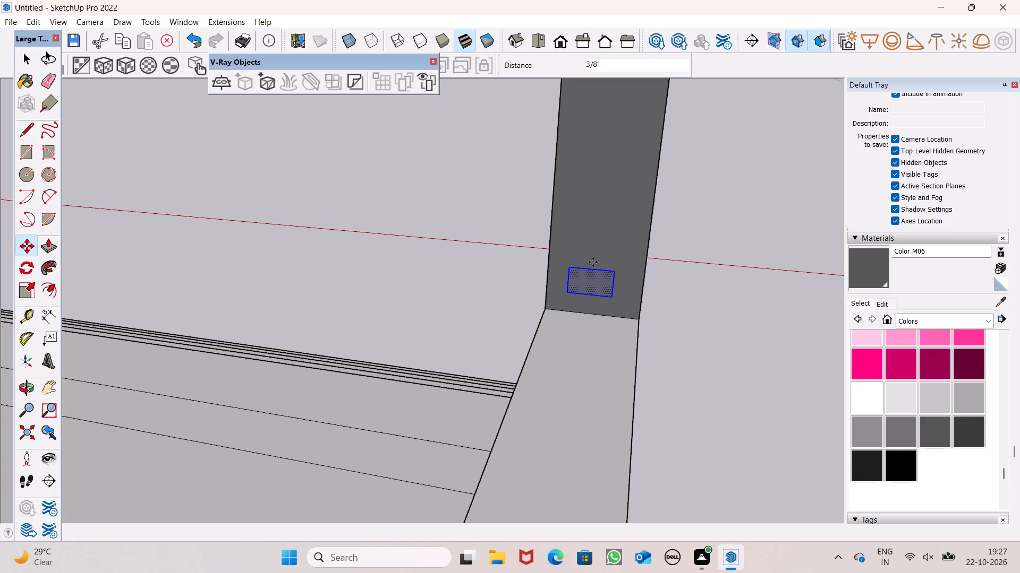
{"action": "left_click_drag", "start_coordinate": [612, 295], "coordinate": [612, 289]}
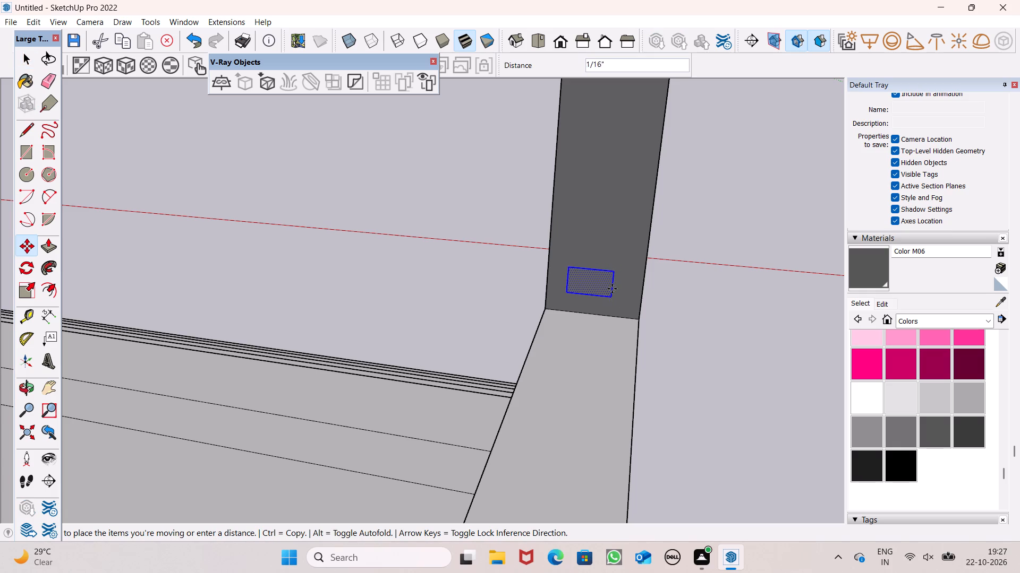
{"action": "left_click_drag", "start_coordinate": [612, 289], "coordinate": [613, 282]}
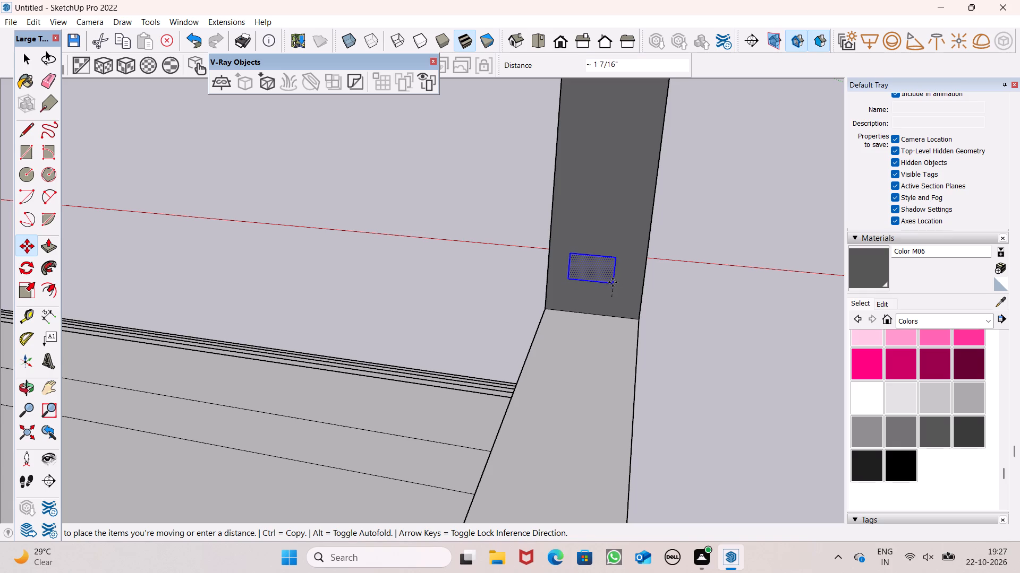
{"action": "left_click_drag", "start_coordinate": [613, 282], "coordinate": [616, 285]}
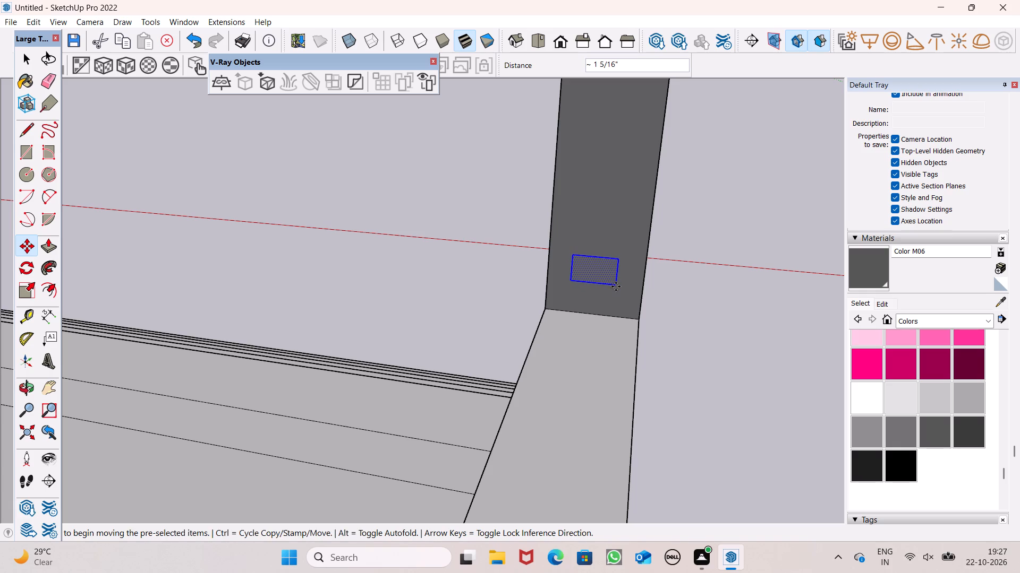
Copy the small rectangle 5 3/8" up the column face and repeat the copy as an array of 6.
{"action": "left_click_drag", "start_coordinate": [617, 286], "coordinate": [621, 246], "text": "ctrl"}
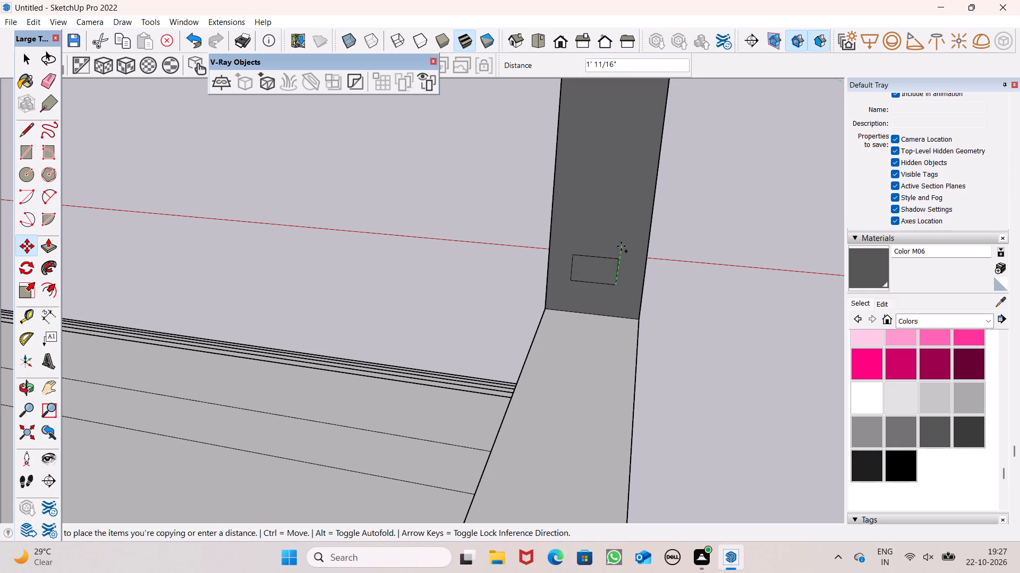
{"action": "left_click_drag", "start_coordinate": [621, 246], "coordinate": [618, 228], "text": "ctrl"}
{"action": "left_click_drag", "start_coordinate": [618, 228], "coordinate": [616, 236], "text": "ctrl"}
{"action": "left_click_drag", "start_coordinate": [616, 236], "coordinate": [614, 240], "text": "ctrl"}
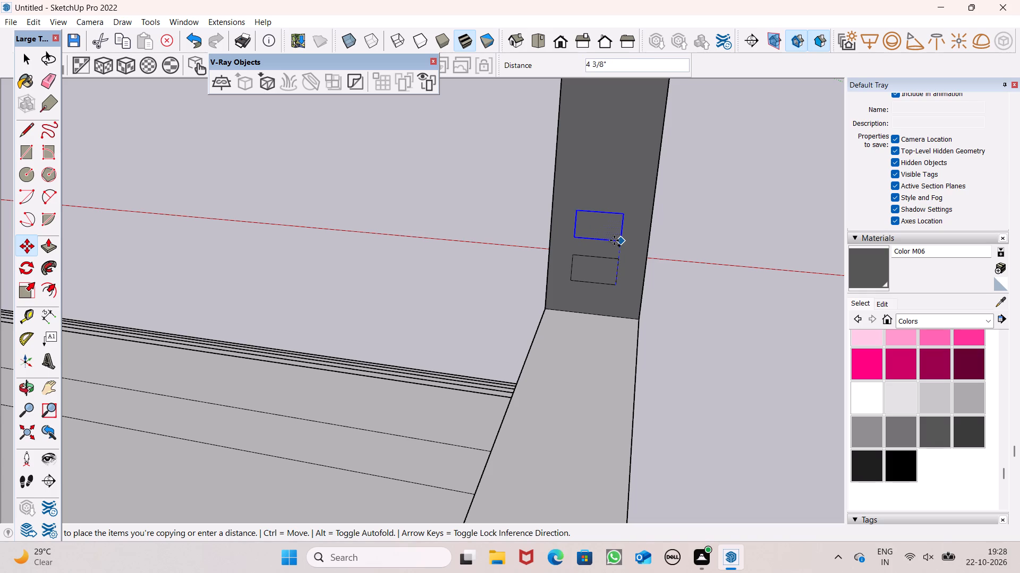
{"action": "left_click_drag", "start_coordinate": [614, 240], "coordinate": [615, 232], "text": "ctrl"}
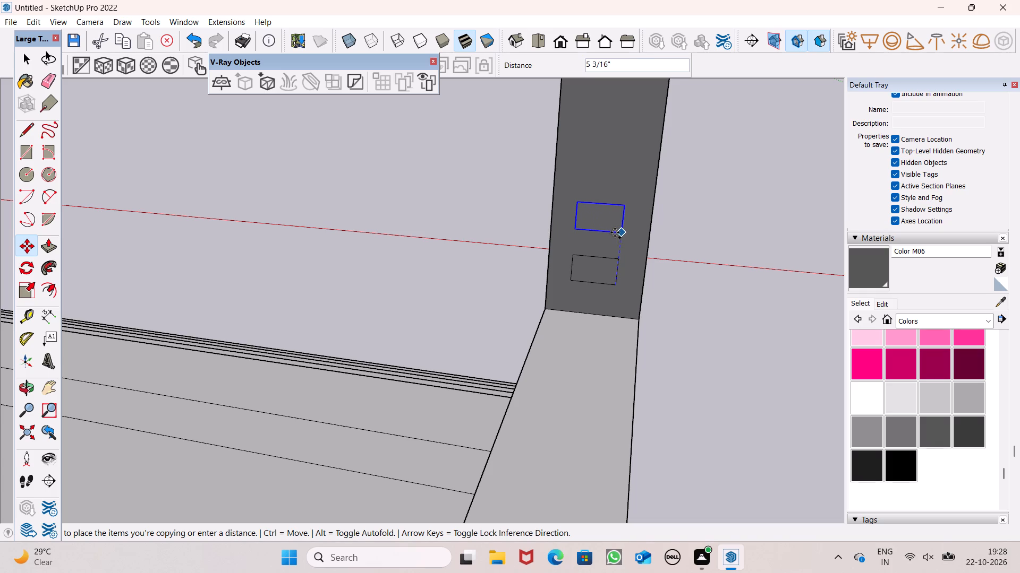
{"action": "left_click_drag", "start_coordinate": [615, 232], "coordinate": [615, 230], "text": "ctrl"}
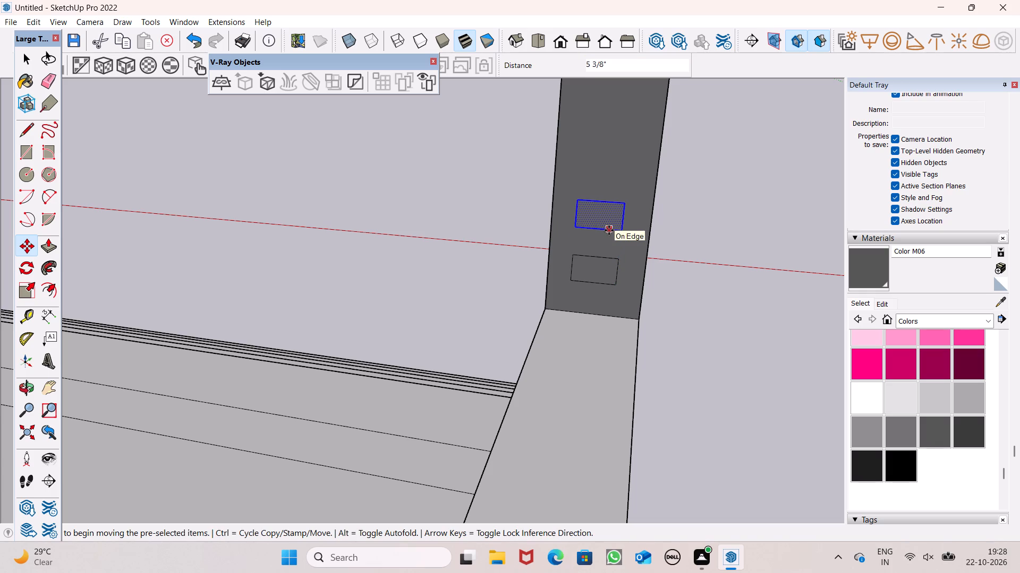
{"action": "key", "text": "shift+asterisk"}
{"action": "key", "text": "6"}
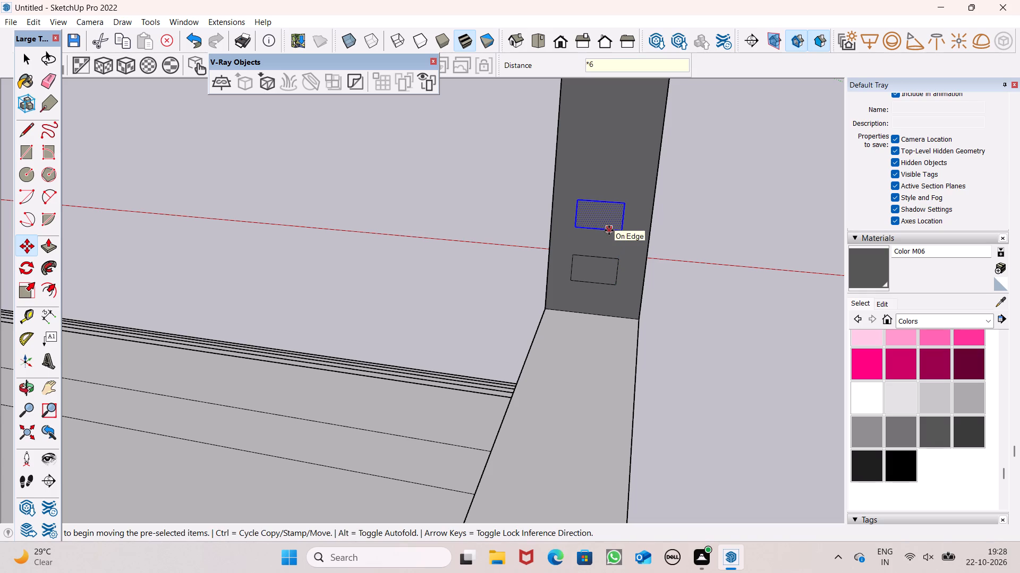
{"action": "key", "text": "Return"}
{"action": "scroll", "coordinate": [522, 262], "scroll_direction": "down", "scroll_amount": 6}
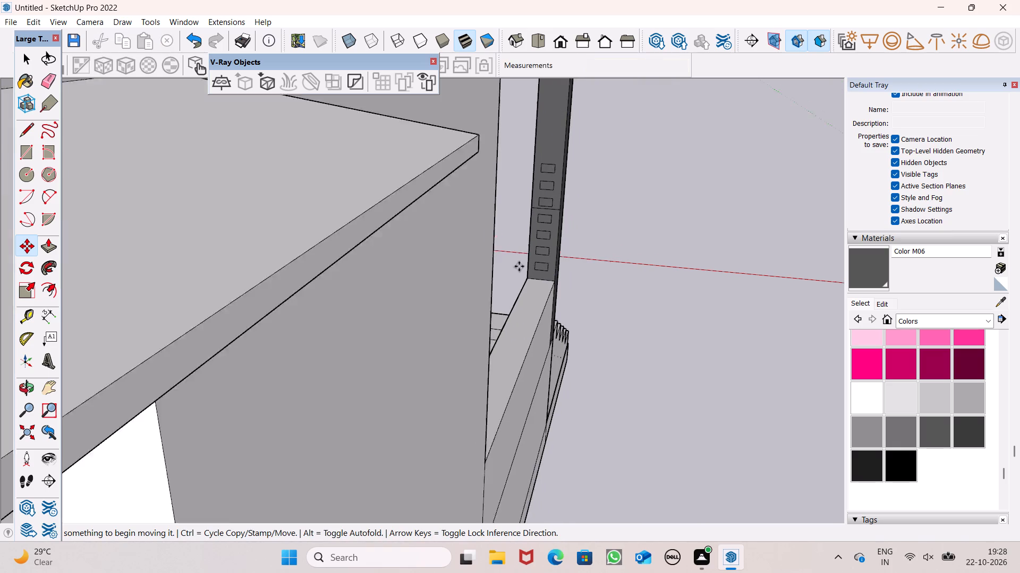
{"action": "scroll", "coordinate": [563, 230], "scroll_direction": "down", "scroll_amount": 2}
{"action": "scroll", "coordinate": [620, 228], "scroll_direction": "up", "scroll_amount": 6}
{"action": "key", "text": "space"}
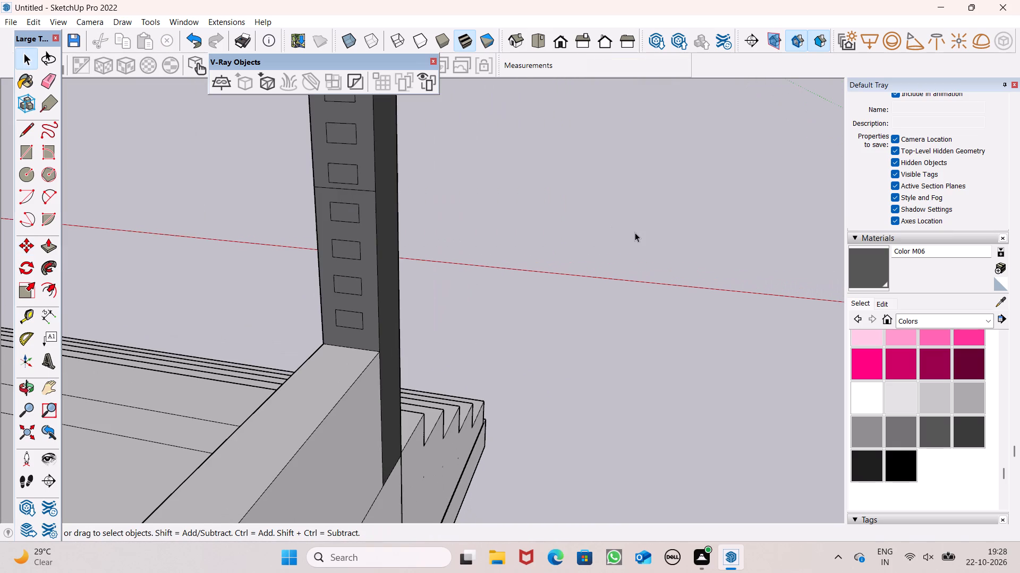
Erase the small rectangles above the horizontal line on the porch column face, keeping the four below it.
{"action": "scroll", "coordinate": [547, 197], "scroll_direction": "down", "scroll_amount": 1}
{"action": "scroll", "coordinate": [448, 174], "scroll_direction": "down", "scroll_amount": 1}
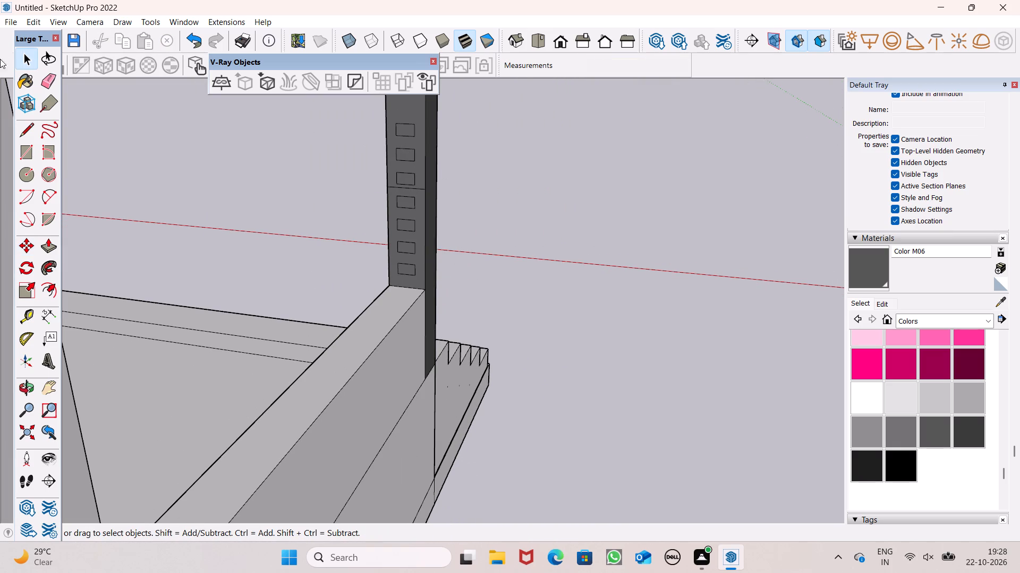
{"action": "left_click", "coordinate": [53, 81]}
{"action": "scroll", "coordinate": [291, 127], "scroll_direction": "up", "scroll_amount": 3}
{"action": "scroll", "coordinate": [388, 148], "scroll_direction": "down", "scroll_amount": 1}
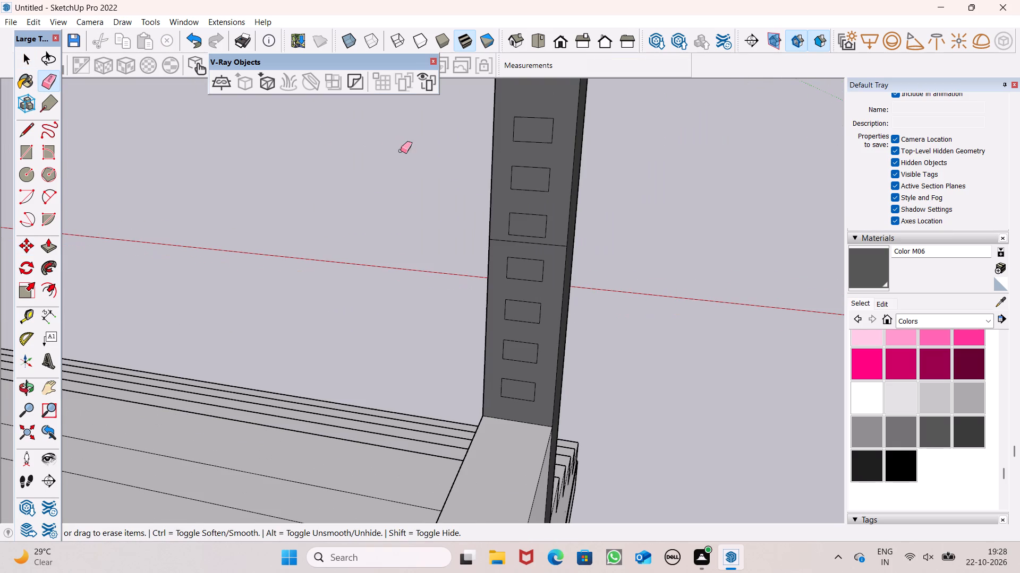
{"action": "left_click_drag", "start_coordinate": [524, 120], "coordinate": [529, 140]}
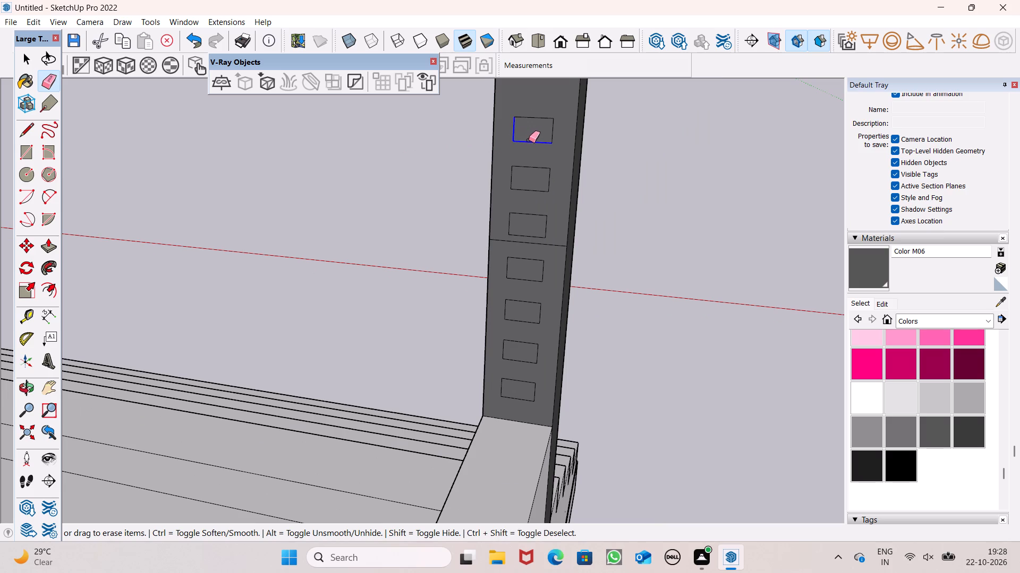
{"action": "left_click_drag", "start_coordinate": [529, 140], "coordinate": [542, 128]}
{"action": "left_click_drag", "start_coordinate": [529, 116], "coordinate": [551, 135]}
{"action": "left_click_drag", "start_coordinate": [551, 135], "coordinate": [545, 183]}
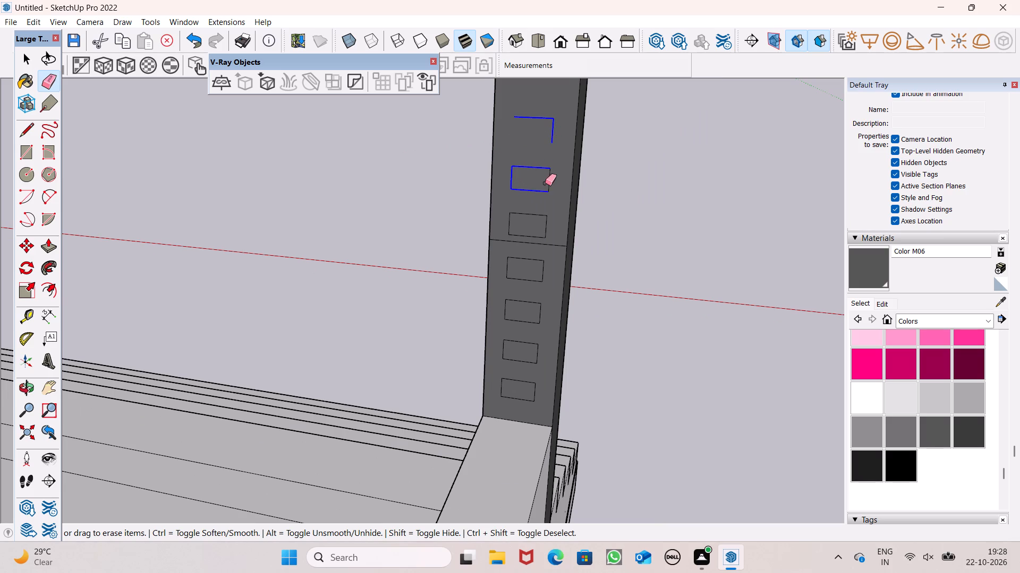
{"action": "left_click_drag", "start_coordinate": [545, 183], "coordinate": [554, 233]}
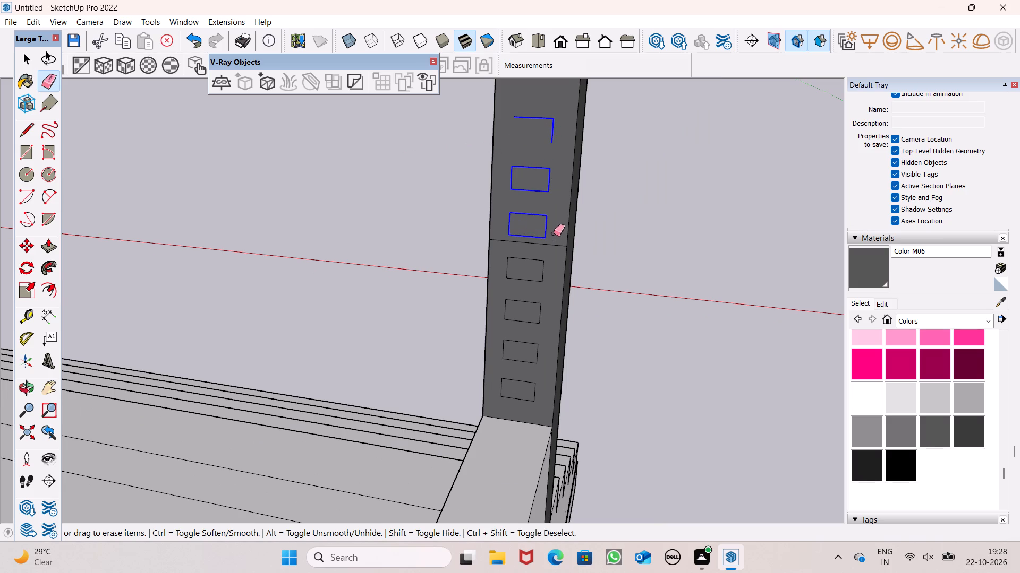
{"action": "left_click_drag", "start_coordinate": [554, 233], "coordinate": [545, 222]}
{"action": "scroll", "coordinate": [565, 192], "scroll_direction": "down", "scroll_amount": 4}
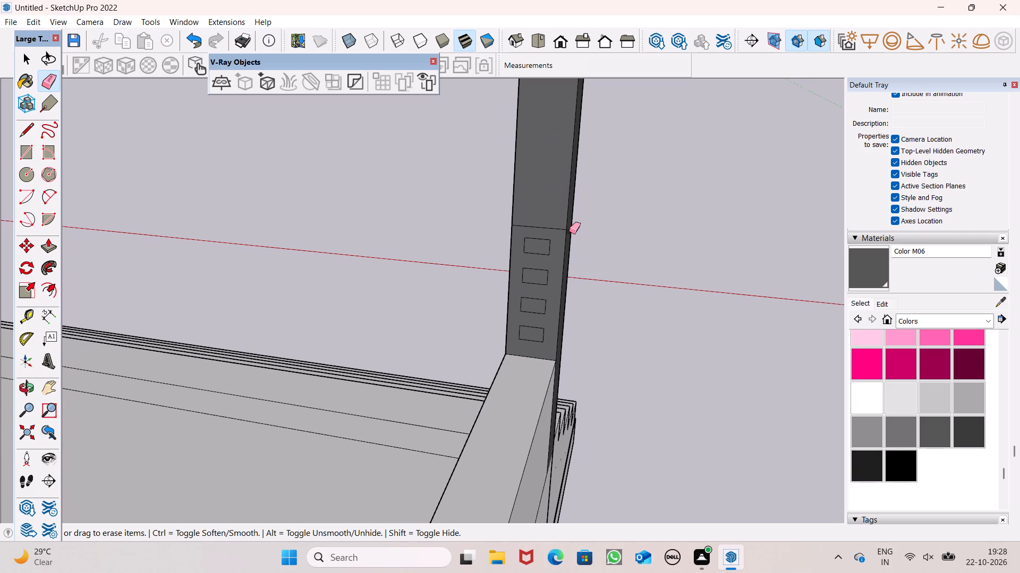
{"action": "middle_click", "coordinate": [567, 234]}
{"action": "key", "text": "space"}
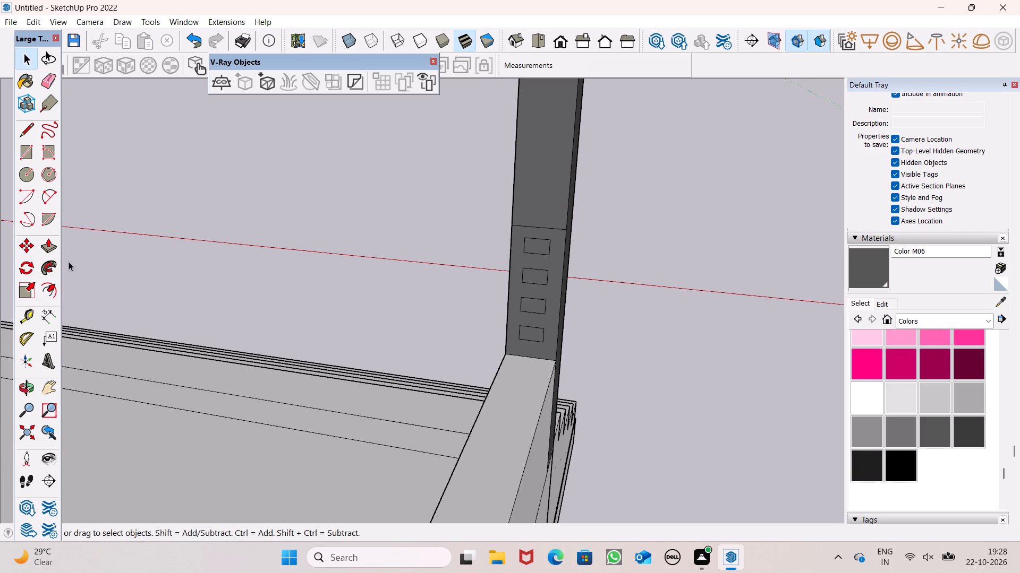
Push/Pull the four small rectangles into horizontal bars above the low wall, from about 6' 8 7/8" (top) to 8' 9 5/8" (bottom).
{"action": "left_click", "coordinate": [52, 247]}
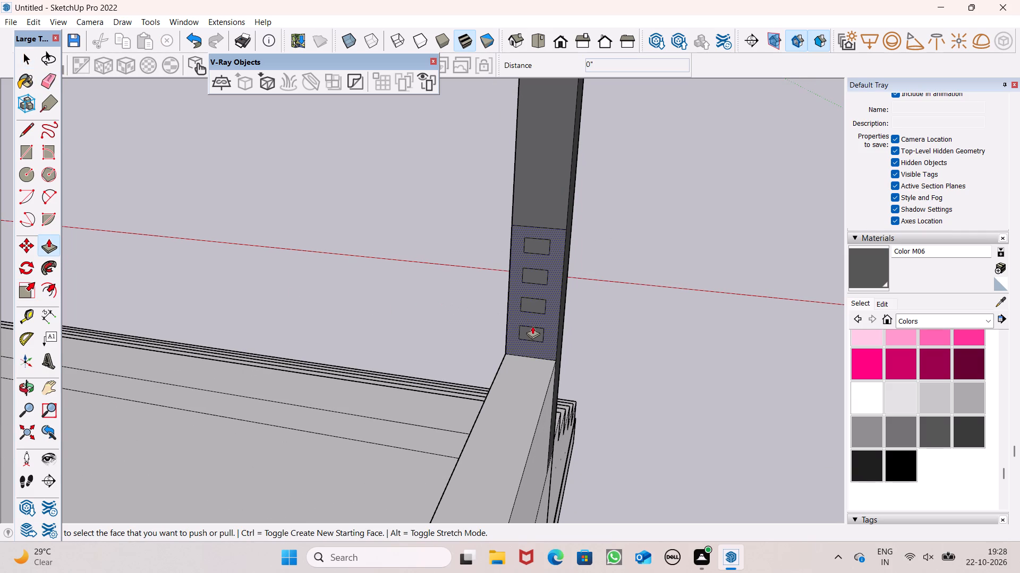
{"action": "scroll", "coordinate": [533, 329], "scroll_direction": "down", "scroll_amount": 1}
{"action": "left_click_drag", "start_coordinate": [540, 255], "coordinate": [380, 435]}
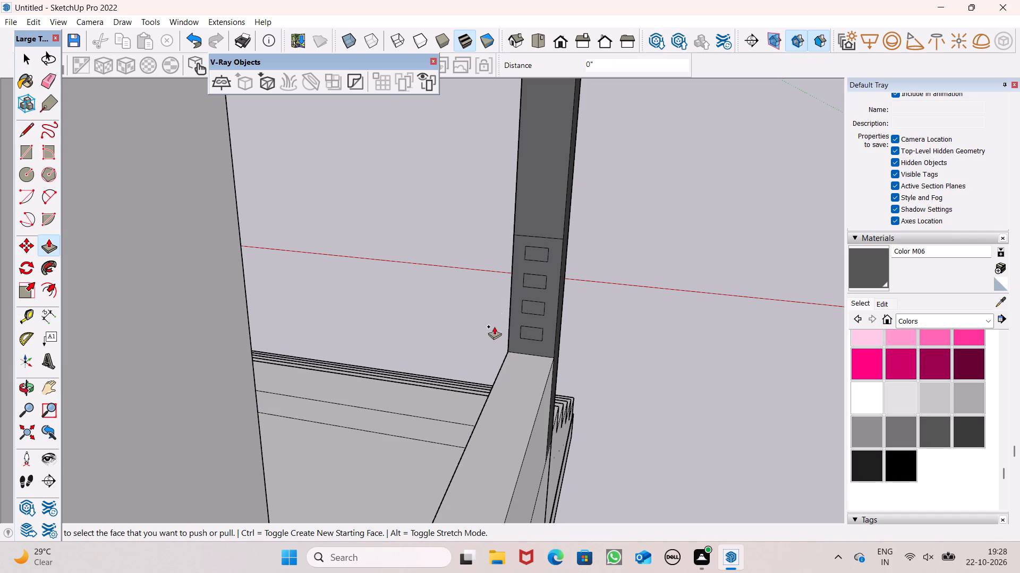
{"action": "scroll", "coordinate": [514, 303], "scroll_direction": "down", "scroll_amount": 4}
{"action": "left_click_drag", "start_coordinate": [528, 267], "coordinate": [479, 361]}
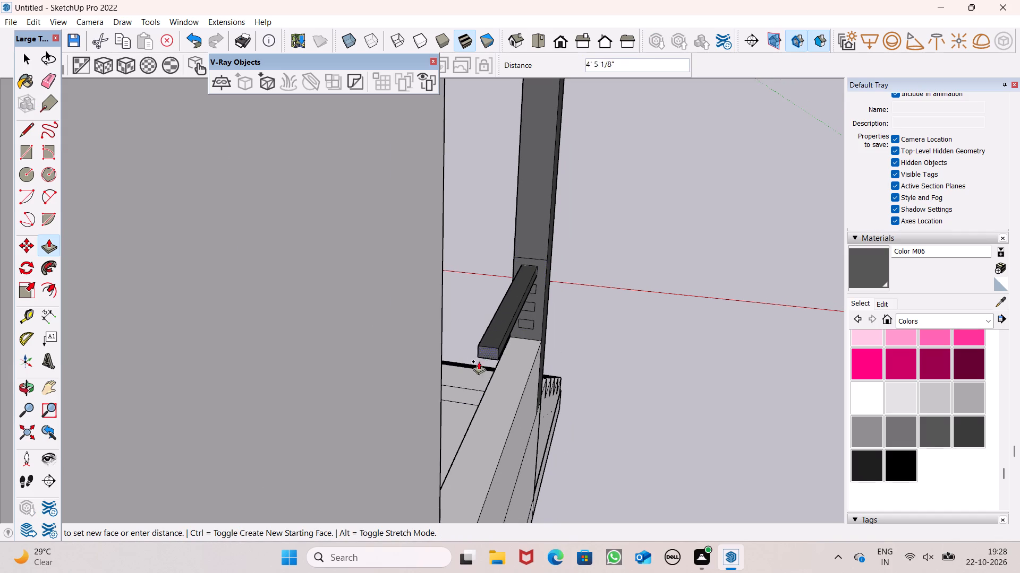
{"action": "left_click_drag", "start_coordinate": [479, 361], "coordinate": [432, 406]}
{"action": "middle_click_drag", "start_coordinate": [516, 343], "coordinate": [428, 256]}
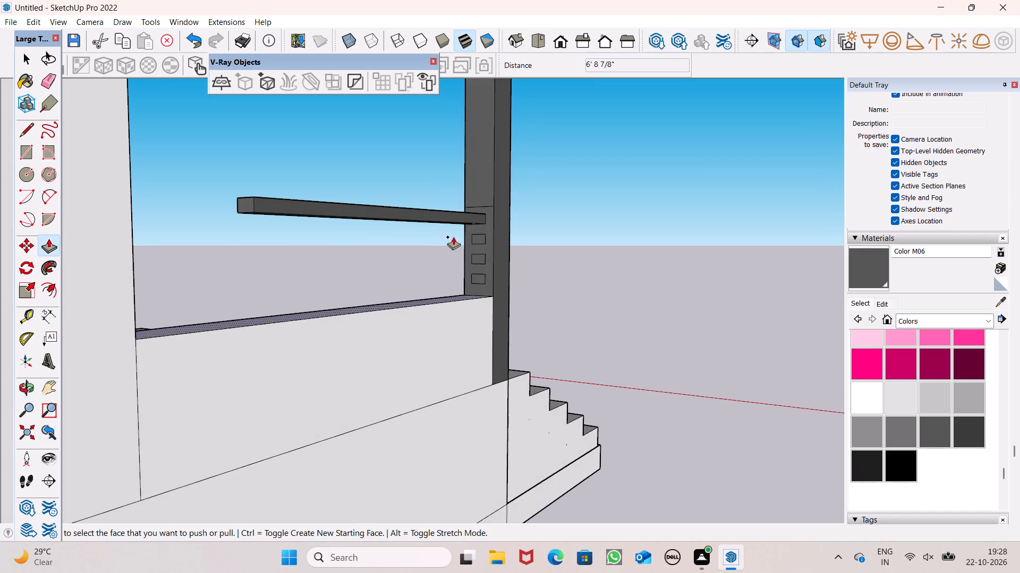
{"action": "left_click_drag", "start_coordinate": [480, 240], "coordinate": [222, 330]}
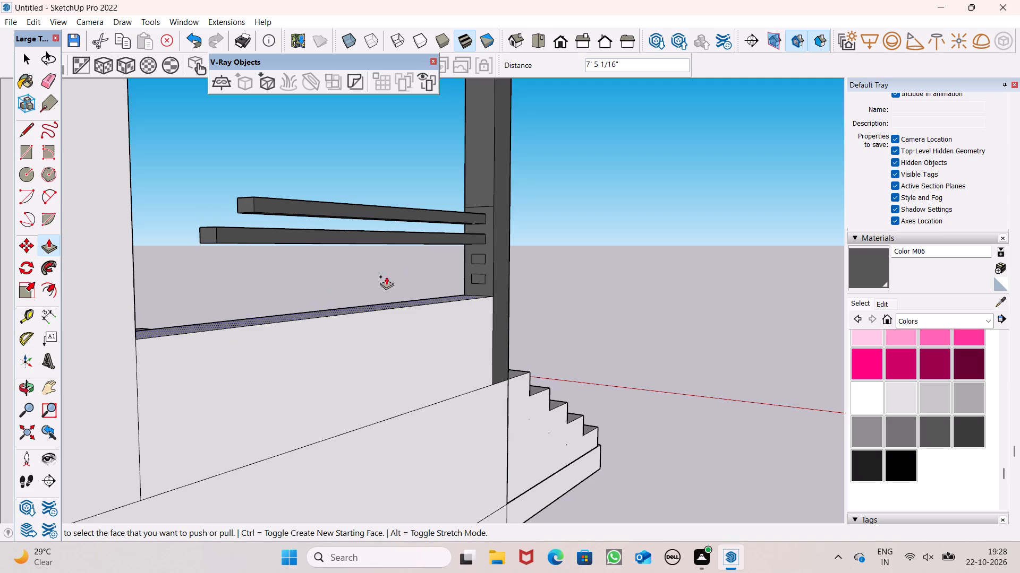
{"action": "left_click_drag", "start_coordinate": [479, 258], "coordinate": [178, 332]}
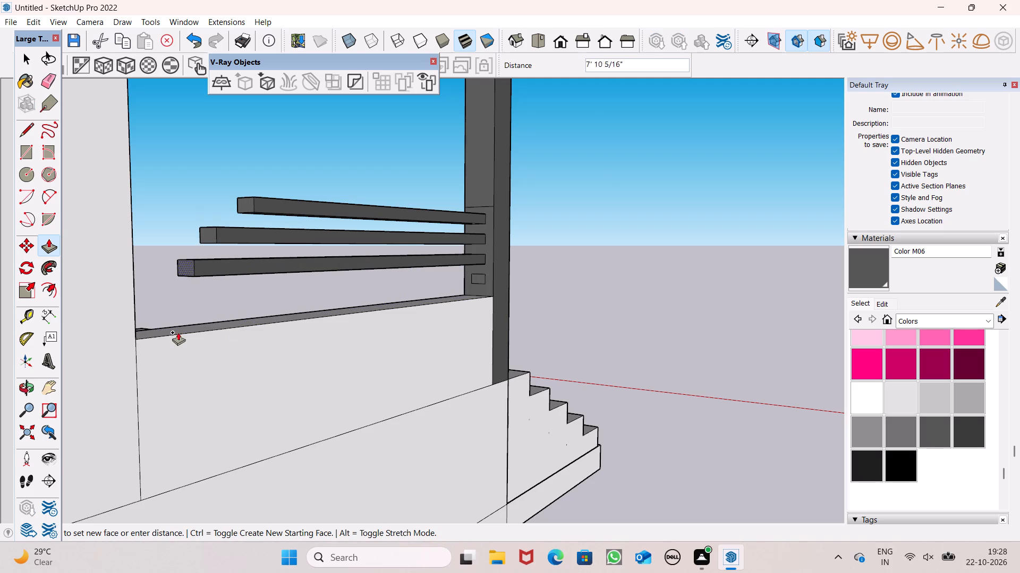
{"action": "left_click_drag", "start_coordinate": [178, 332], "coordinate": [155, 334]}
{"action": "left_click_drag", "start_coordinate": [478, 275], "coordinate": [124, 350]}
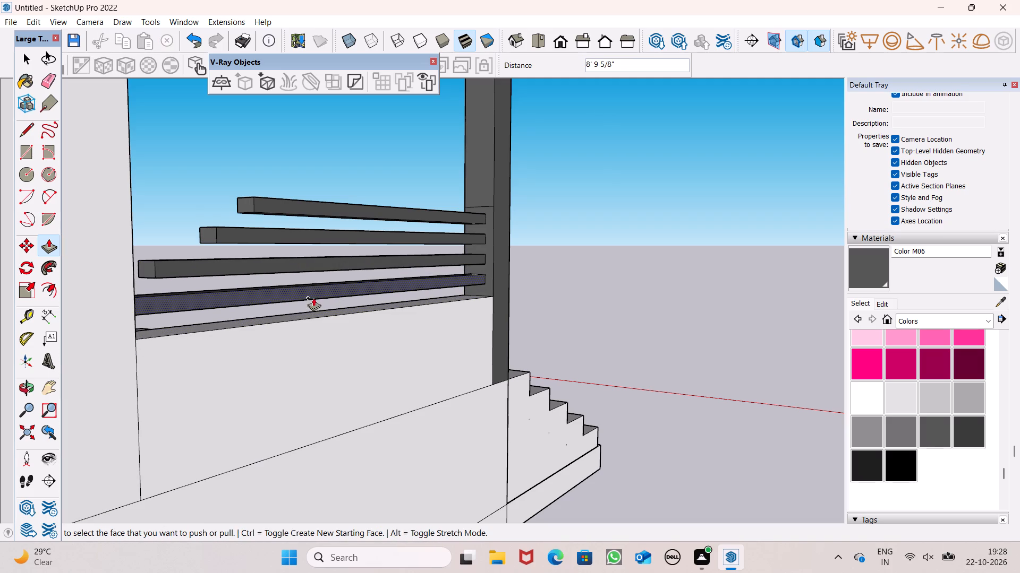
{"action": "key", "text": "space"}
Extend the free end of the lowest railing bar about 5/16" with Push/Pull to meet the house wall.
{"action": "scroll", "coordinate": [327, 292], "scroll_direction": "down", "scroll_amount": 5}
{"action": "middle_click_drag", "start_coordinate": [348, 314], "coordinate": [166, 372]}
{"action": "scroll", "coordinate": [172, 379], "scroll_direction": "up", "scroll_amount": 1}
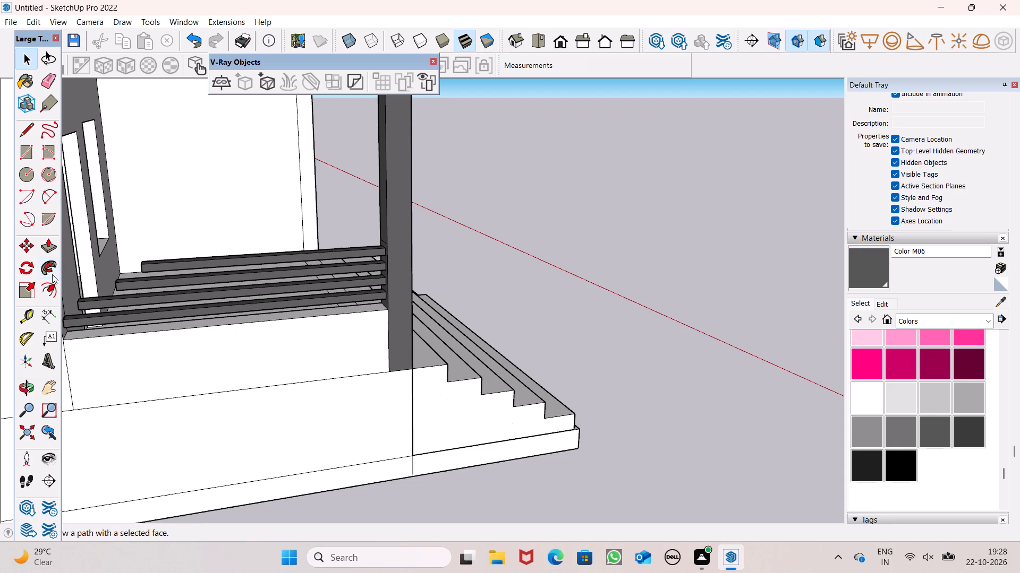
{"action": "left_click", "coordinate": [48, 249]}
{"action": "scroll", "coordinate": [304, 270], "scroll_direction": "down", "scroll_amount": 2}
{"action": "scroll", "coordinate": [94, 284], "scroll_direction": "up", "scroll_amount": 6}
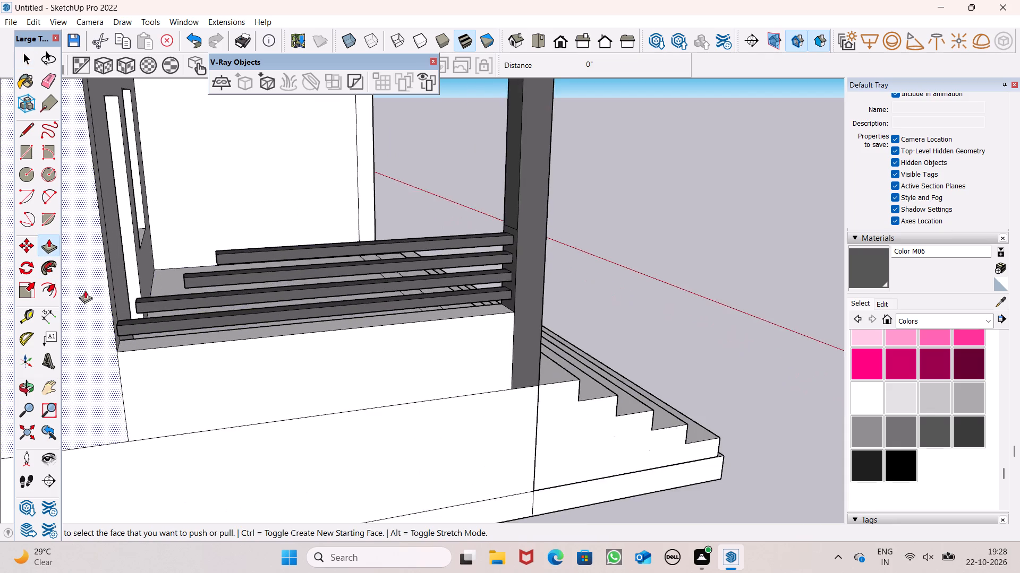
{"action": "scroll", "coordinate": [108, 317], "scroll_direction": "up", "scroll_amount": 19}
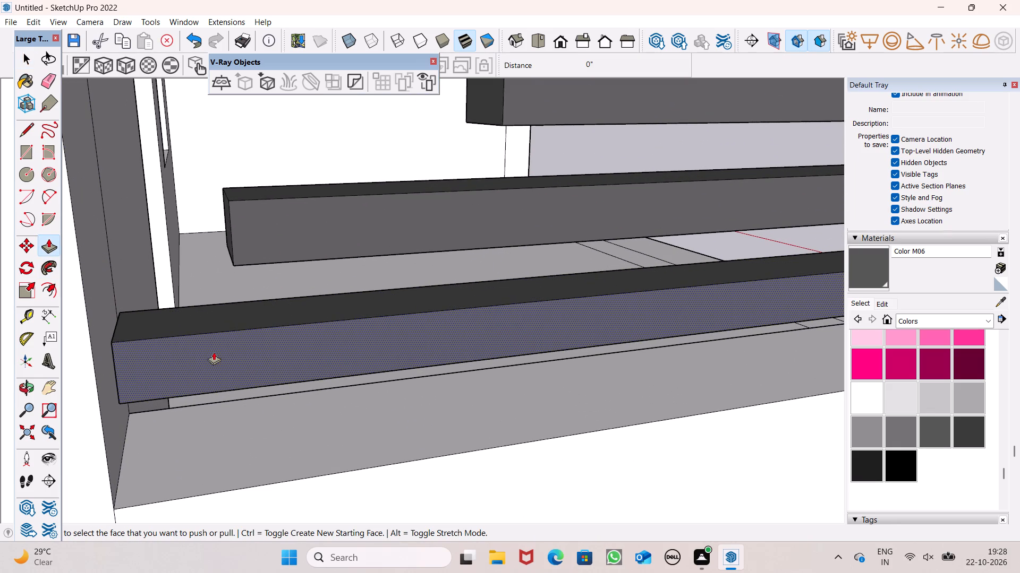
{"action": "middle_click_drag", "start_coordinate": [149, 385], "coordinate": [198, 360]}
{"action": "scroll", "coordinate": [104, 380], "scroll_direction": "up", "scroll_amount": 6}
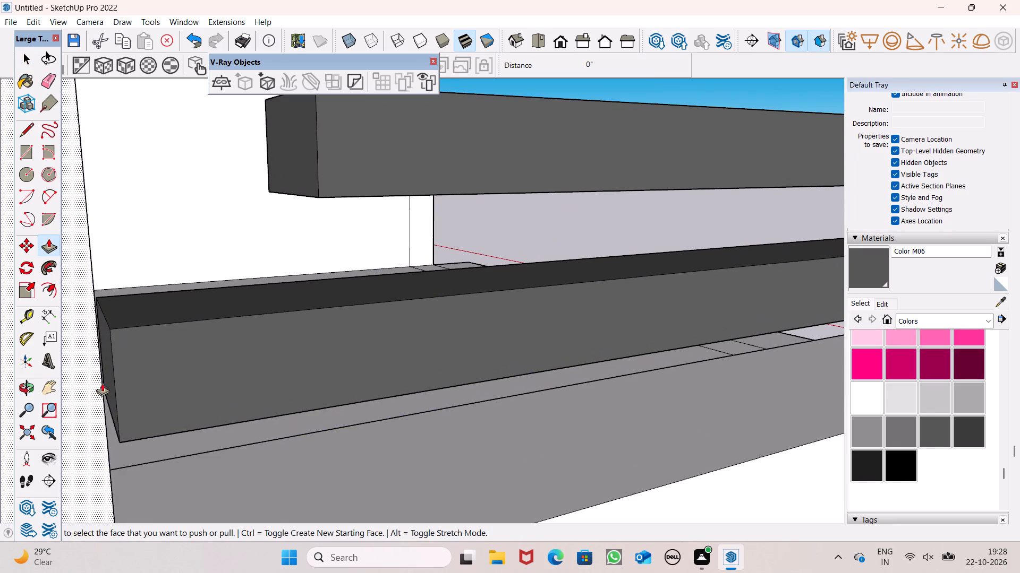
{"action": "left_click_drag", "start_coordinate": [114, 378], "coordinate": [97, 384]}
{"action": "middle_click_drag", "start_coordinate": [233, 352], "coordinate": [160, 380]}
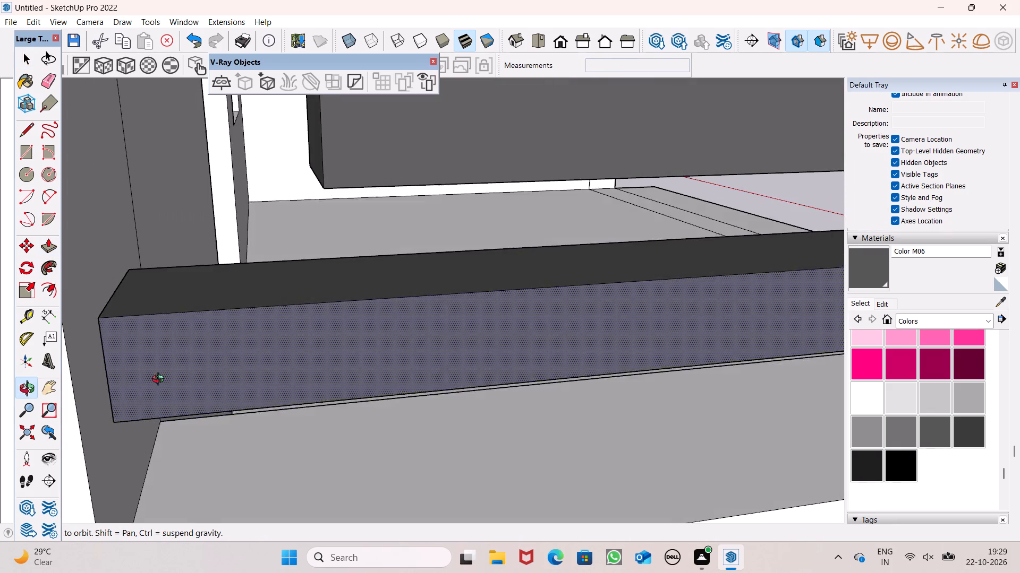
{"action": "middle_click_drag", "start_coordinate": [160, 380], "coordinate": [164, 371]}
{"action": "scroll", "coordinate": [43, 392], "scroll_direction": "up", "scroll_amount": 7}
{"action": "scroll", "coordinate": [102, 379], "scroll_direction": "up", "scroll_amount": 8}
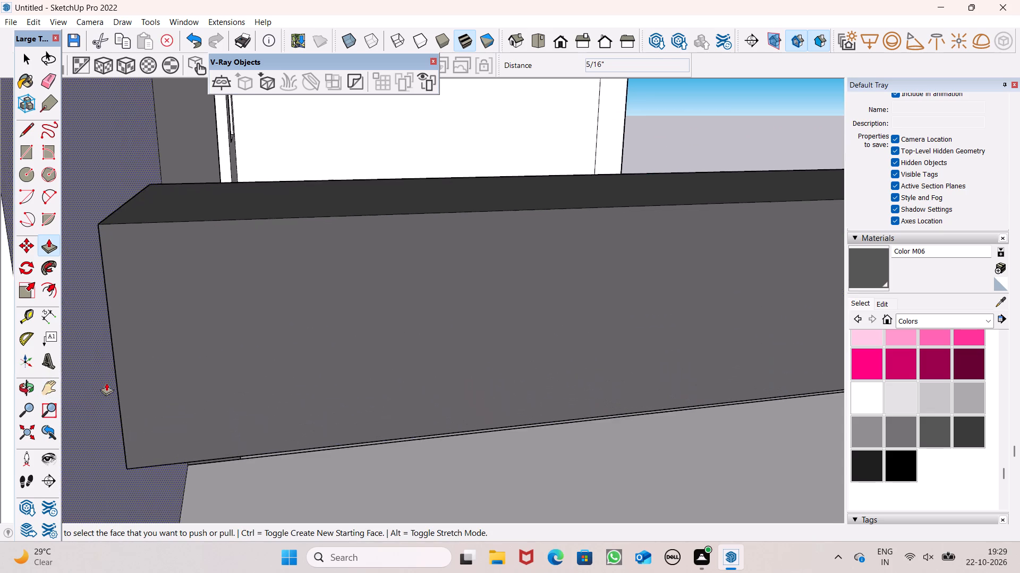
{"action": "middle_click_drag", "start_coordinate": [106, 379], "coordinate": [139, 318]}
{"action": "scroll", "coordinate": [203, 325], "scroll_direction": "up", "scroll_amount": 1}
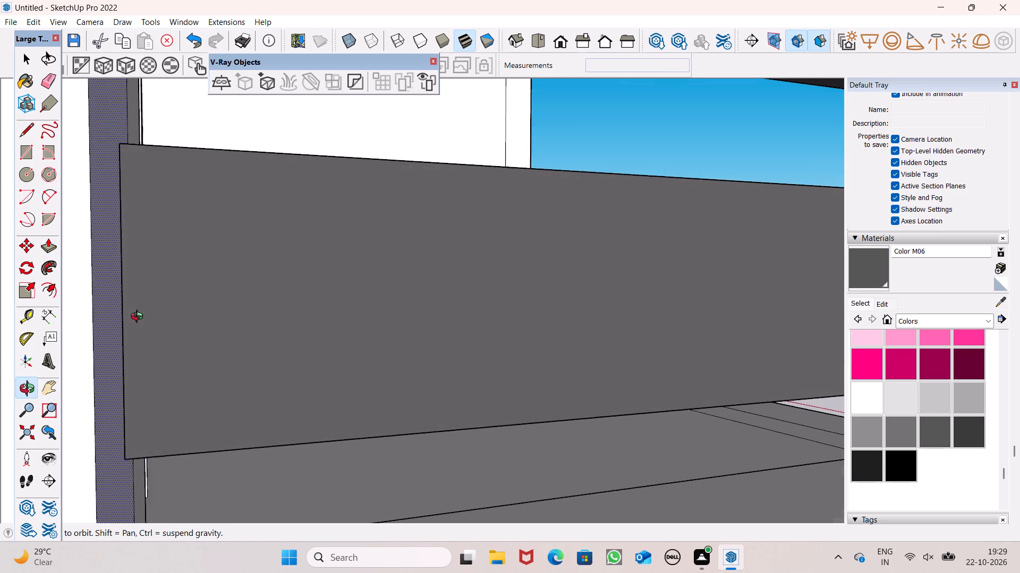
{"action": "middle_click_drag", "start_coordinate": [139, 318], "coordinate": [136, 368]}
{"action": "scroll", "coordinate": [245, 370], "scroll_direction": "down", "scroll_amount": 12}
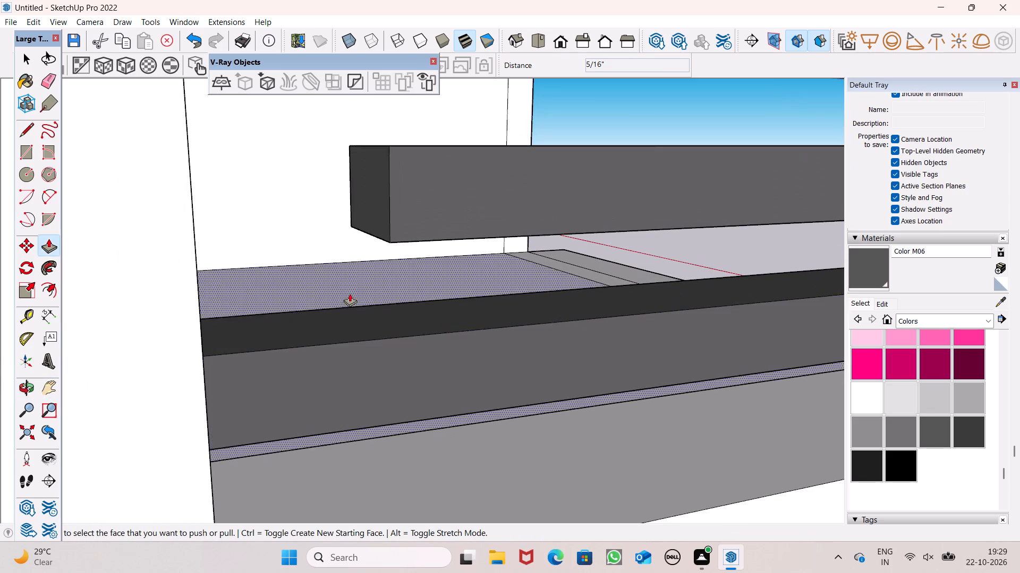
{"action": "middle_click_drag", "start_coordinate": [309, 334], "coordinate": [290, 338]}
Extend the free ends of the upper three railing bars to the house wall, the second-lowest by about 5 5/8".
{"action": "left_click_drag", "start_coordinate": [376, 209], "coordinate": [217, 211]}
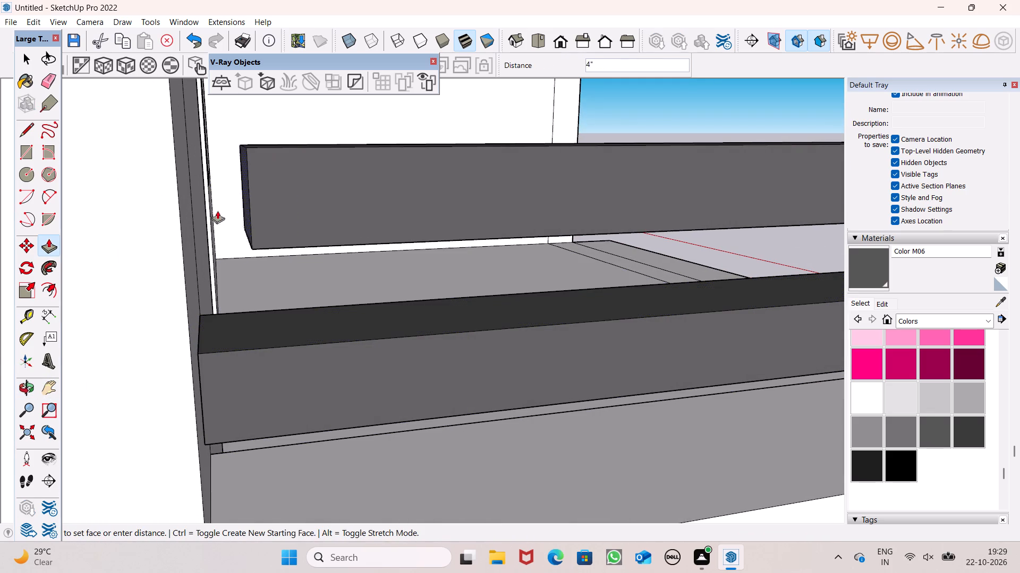
{"action": "left_click_drag", "start_coordinate": [217, 211], "coordinate": [171, 213]}
{"action": "scroll", "coordinate": [217, 268], "scroll_direction": "down", "scroll_amount": 7}
{"action": "scroll", "coordinate": [297, 248], "scroll_direction": "up", "scroll_amount": 6}
{"action": "scroll", "coordinate": [337, 242], "scroll_direction": "down", "scroll_amount": 5}
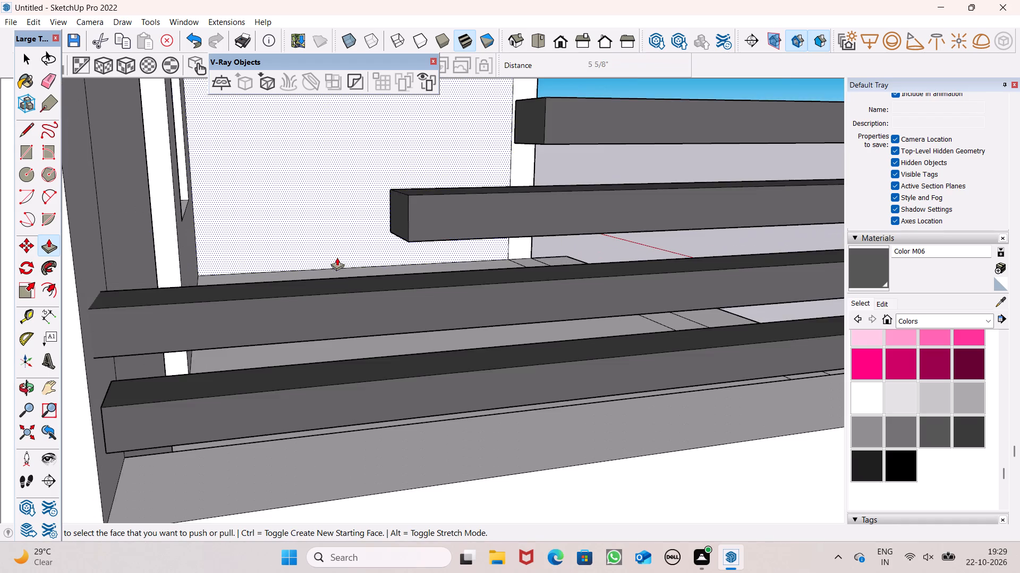
{"action": "left_click_drag", "start_coordinate": [379, 230], "coordinate": [159, 247]}
{"action": "left_click_drag", "start_coordinate": [461, 167], "coordinate": [216, 198]}
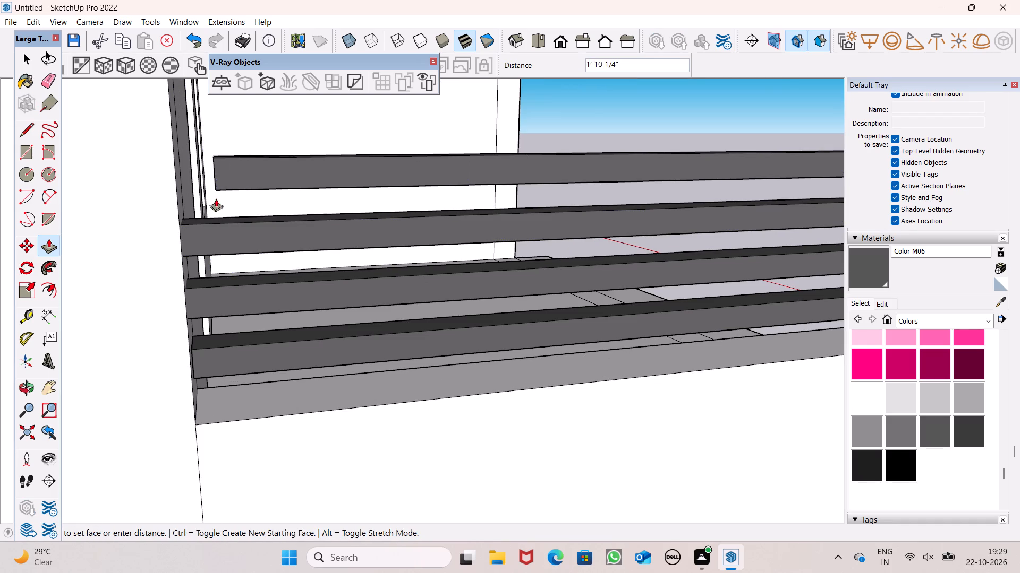
{"action": "left_click_drag", "start_coordinate": [216, 198], "coordinate": [190, 208]}
{"action": "scroll", "coordinate": [199, 307], "scroll_direction": "down", "scroll_amount": 13}
{"action": "key", "text": "space"}
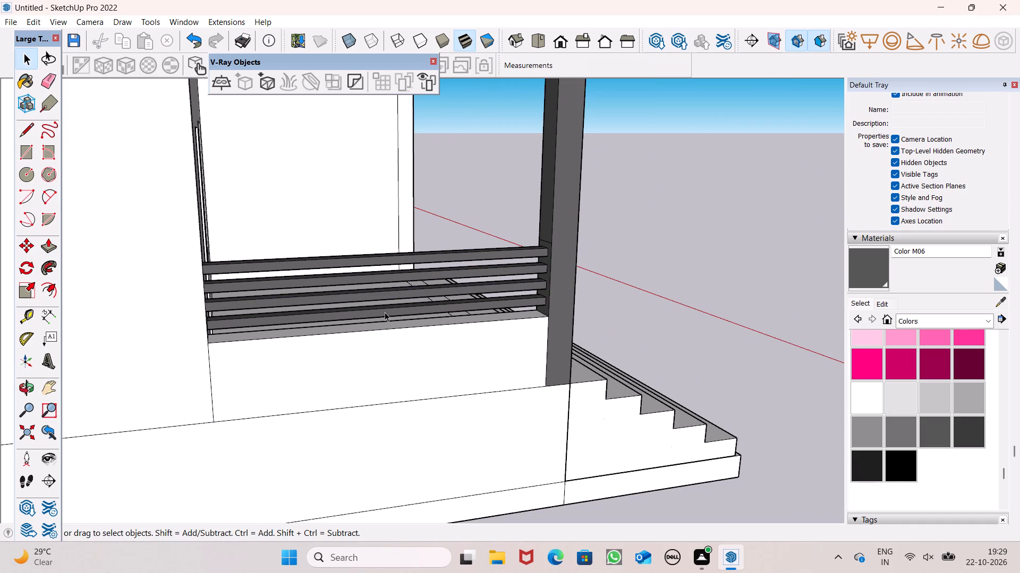
Delete the loose white slab standing apart from the house, beyond the slatted facade strip.
{"action": "scroll", "coordinate": [387, 310], "scroll_direction": "down", "scroll_amount": 6}
{"action": "middle_click_drag", "start_coordinate": [380, 340], "coordinate": [59, 330]}
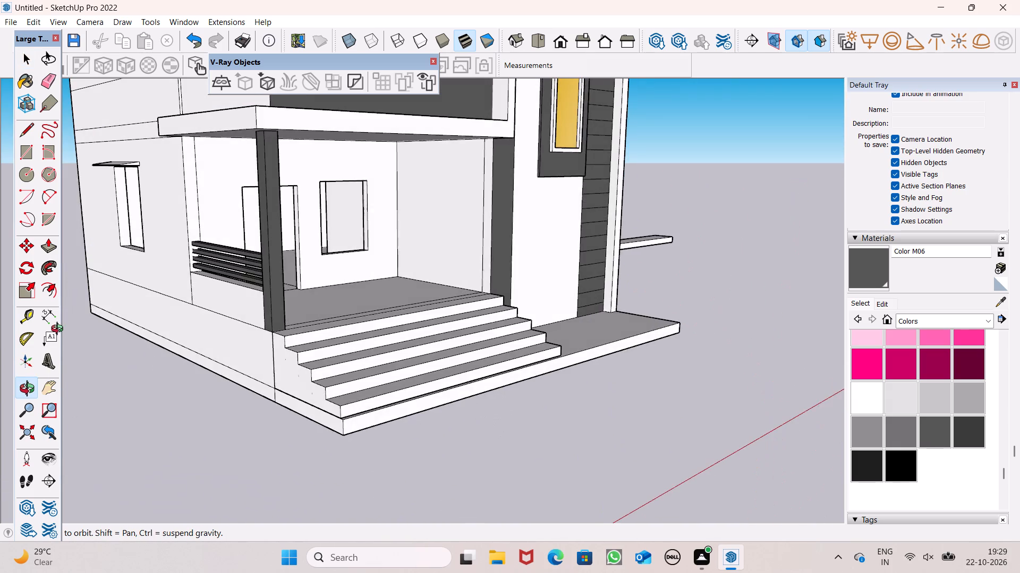
{"action": "middle_click_drag", "start_coordinate": [59, 330], "coordinate": [49, 332]}
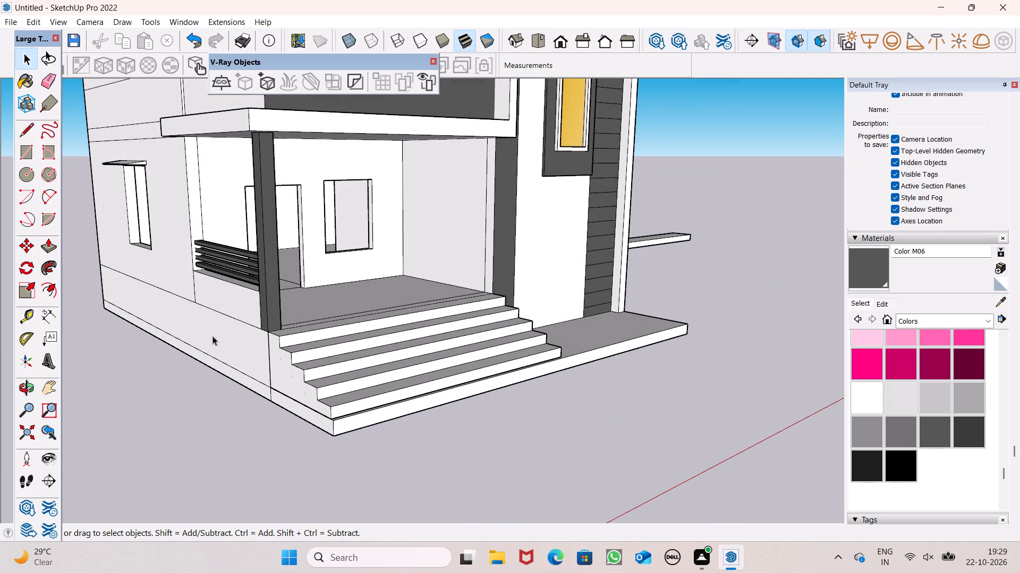
{"action": "scroll", "coordinate": [213, 337], "scroll_direction": "down", "scroll_amount": 3}
{"action": "middle_click_drag", "start_coordinate": [257, 360], "coordinate": [53, 332]}
{"action": "scroll", "coordinate": [211, 349], "scroll_direction": "down", "scroll_amount": 1}
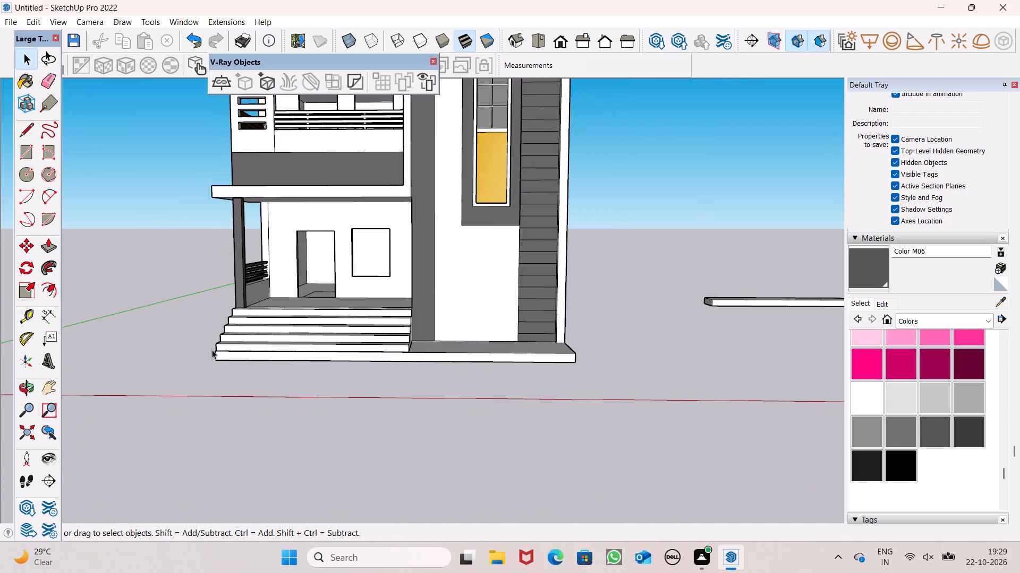
{"action": "scroll", "coordinate": [277, 309], "scroll_direction": "down", "scroll_amount": 5}
{"action": "scroll", "coordinate": [635, 318], "scroll_direction": "up", "scroll_amount": 3}
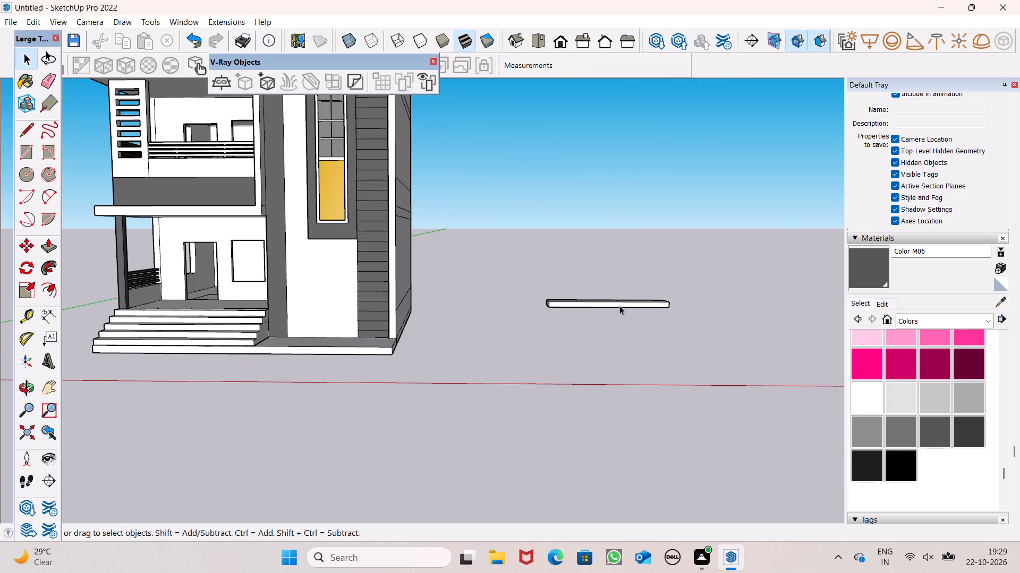
{"action": "left_click", "coordinate": [609, 300]}
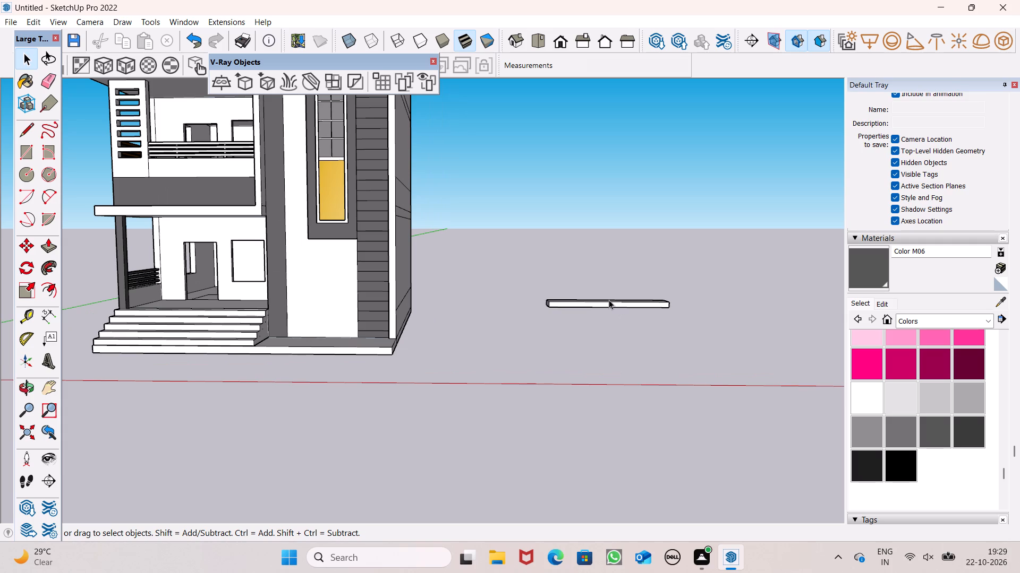
{"action": "key", "text": "Delete"}
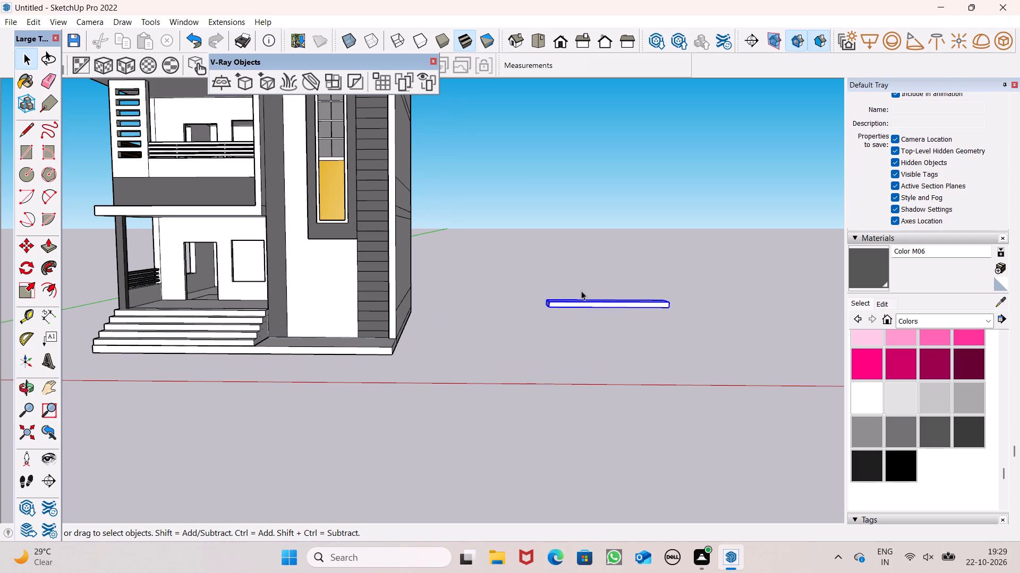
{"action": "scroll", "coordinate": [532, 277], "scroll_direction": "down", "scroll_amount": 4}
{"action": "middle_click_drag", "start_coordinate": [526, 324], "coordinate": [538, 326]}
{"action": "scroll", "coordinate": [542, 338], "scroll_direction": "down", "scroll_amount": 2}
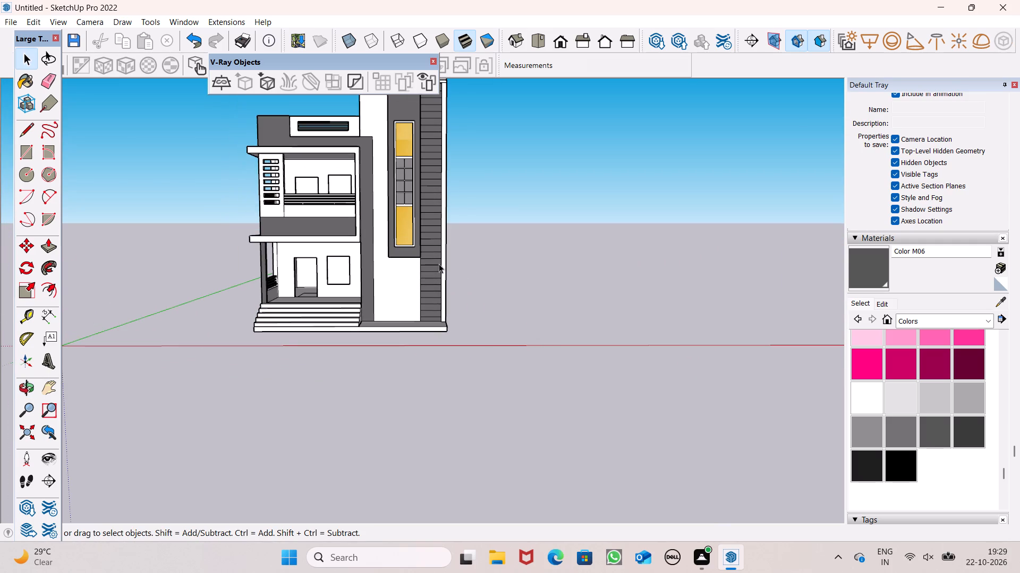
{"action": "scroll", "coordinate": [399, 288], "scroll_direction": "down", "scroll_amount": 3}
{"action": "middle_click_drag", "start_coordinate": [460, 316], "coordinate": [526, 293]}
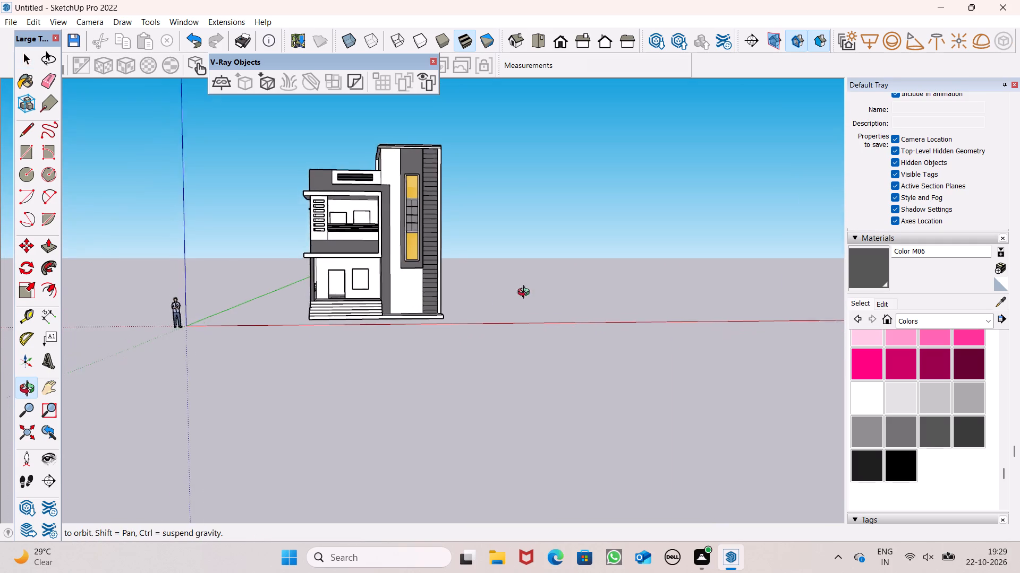
Draw an upright, slightly taller-than-wide rectangle standing free beside the slatted side of the house.
{"action": "middle_click_drag", "start_coordinate": [526, 293], "coordinate": [356, 343]}
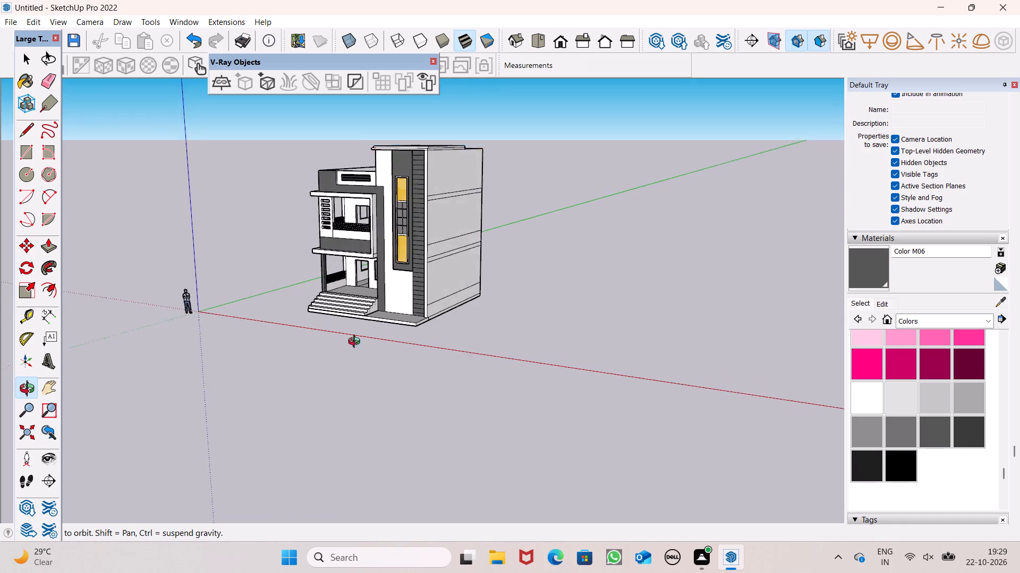
{"action": "middle_click_drag", "start_coordinate": [356, 343], "coordinate": [405, 311]}
{"action": "middle_click", "coordinate": [405, 311]}
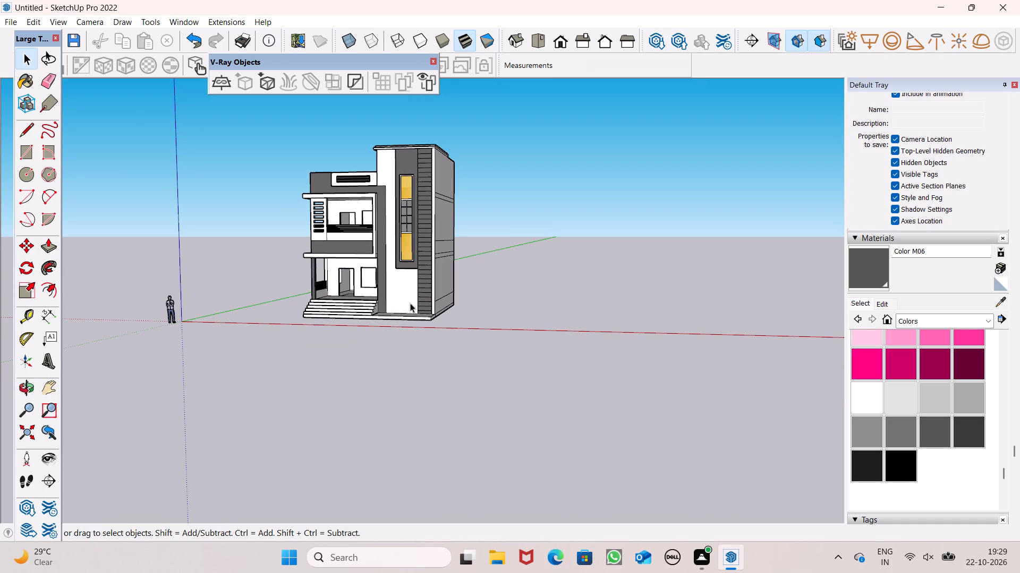
{"action": "scroll", "coordinate": [654, 249], "scroll_direction": "up", "scroll_amount": 1}
{"action": "middle_click_drag", "start_coordinate": [636, 257], "coordinate": [657, 253]}
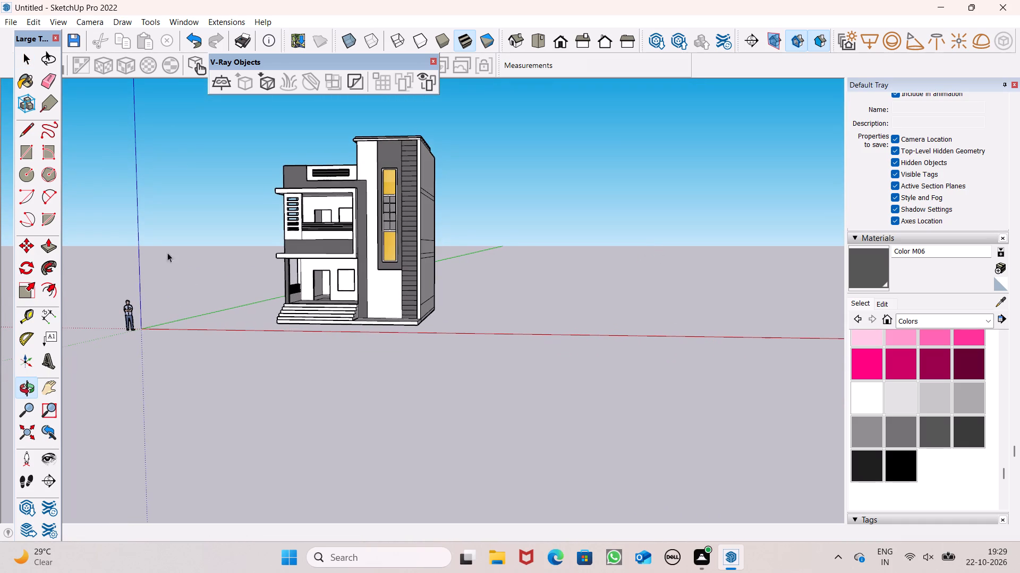
{"action": "left_click_drag", "start_coordinate": [23, 150], "coordinate": [46, 156]}
{"action": "middle_click", "coordinate": [397, 300]}
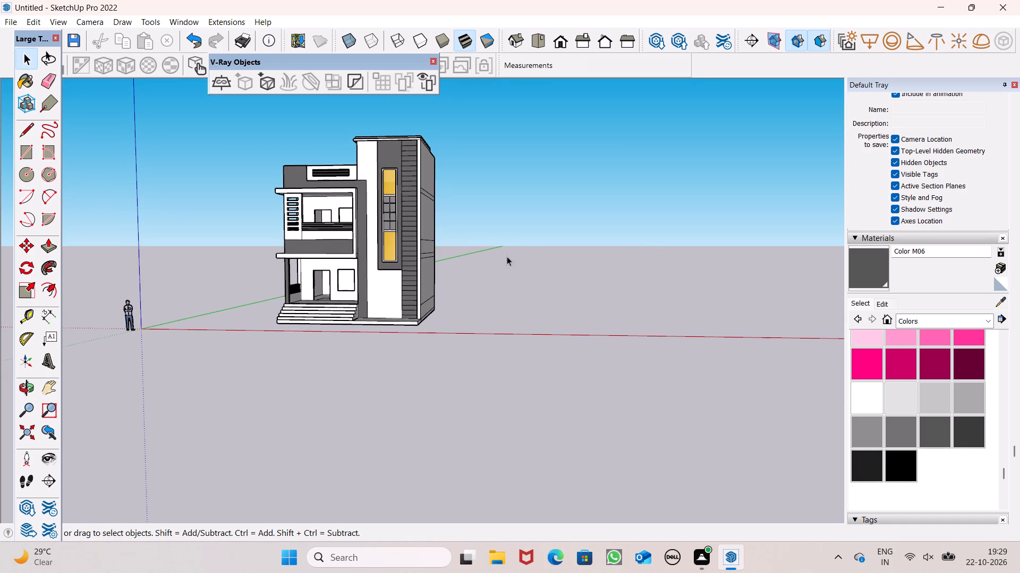
{"action": "left_click_drag", "start_coordinate": [0, 150], "coordinate": [8, 151]}
{"action": "left_click", "coordinate": [30, 153]}
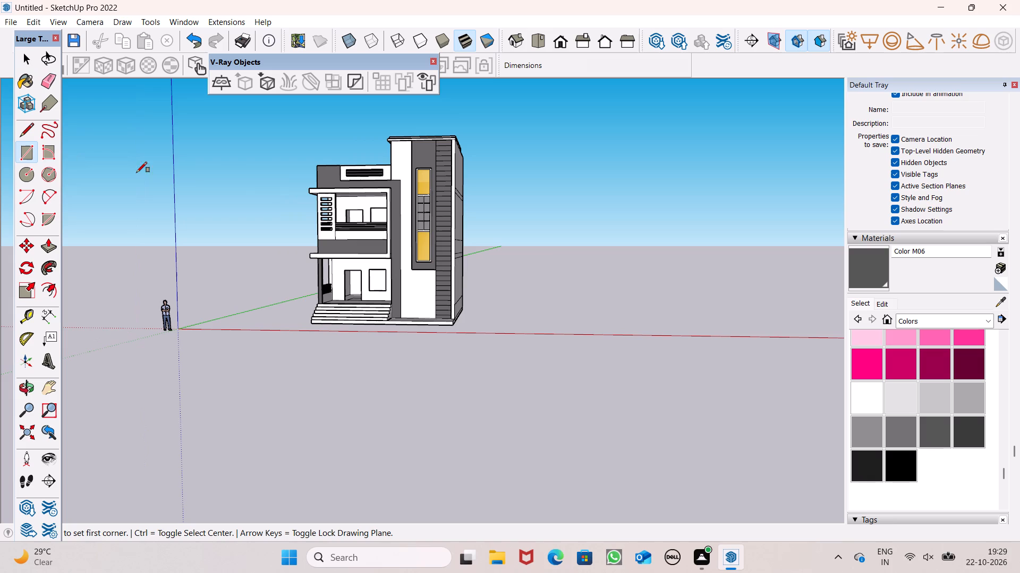
{"action": "left_click", "coordinate": [514, 230]}
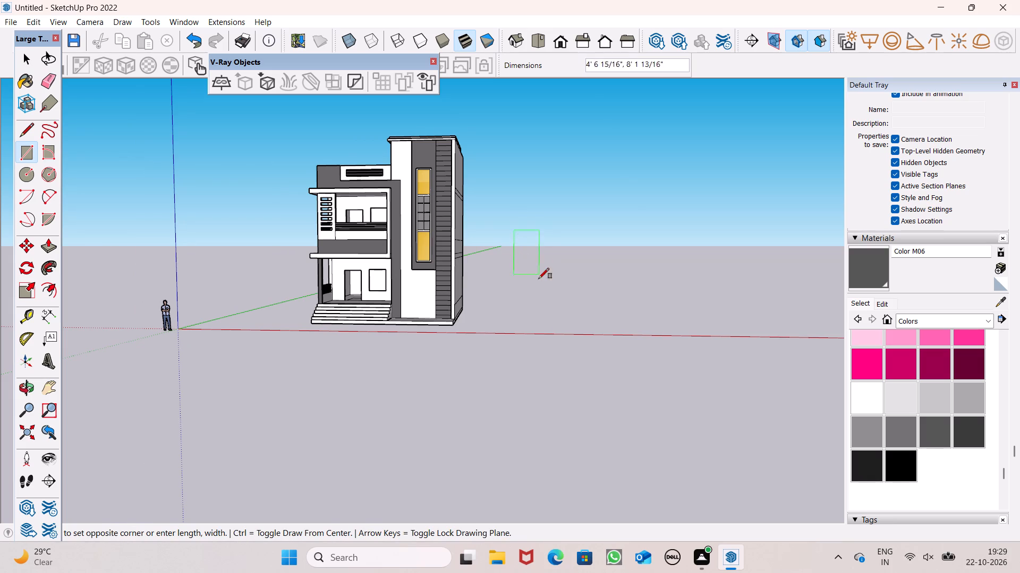
{"action": "scroll", "coordinate": [558, 282], "scroll_direction": "up", "scroll_amount": 1}
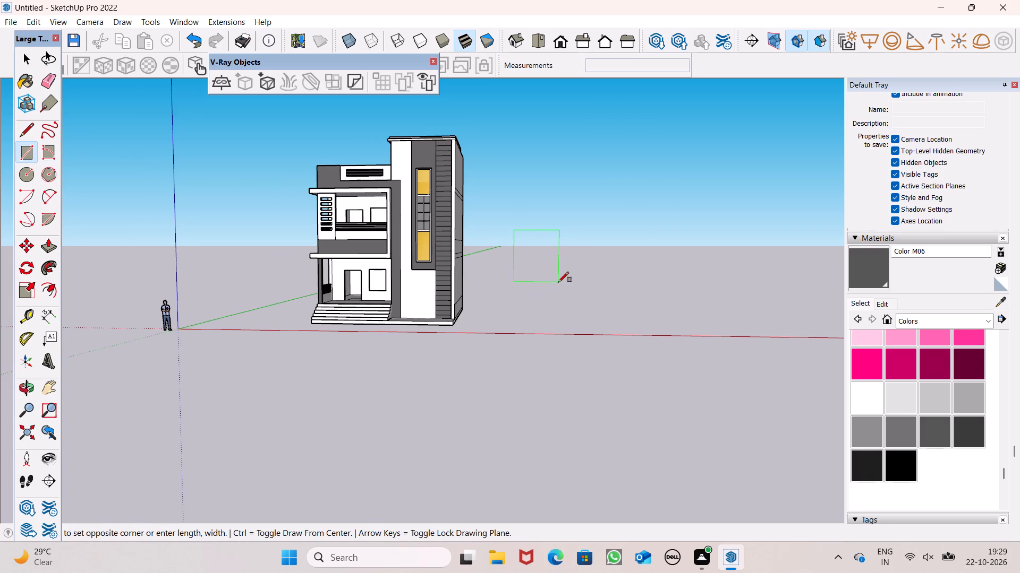
{"action": "scroll", "coordinate": [558, 282], "scroll_direction": "up", "scroll_amount": 1}
{"action": "left_click", "coordinate": [556, 281]}
{"action": "key", "text": "space"}
Offset the outline of the freestanding rectangle inward to form a narrow frame border around its face.
{"action": "middle_click_drag", "start_coordinate": [542, 281], "coordinate": [545, 298]}
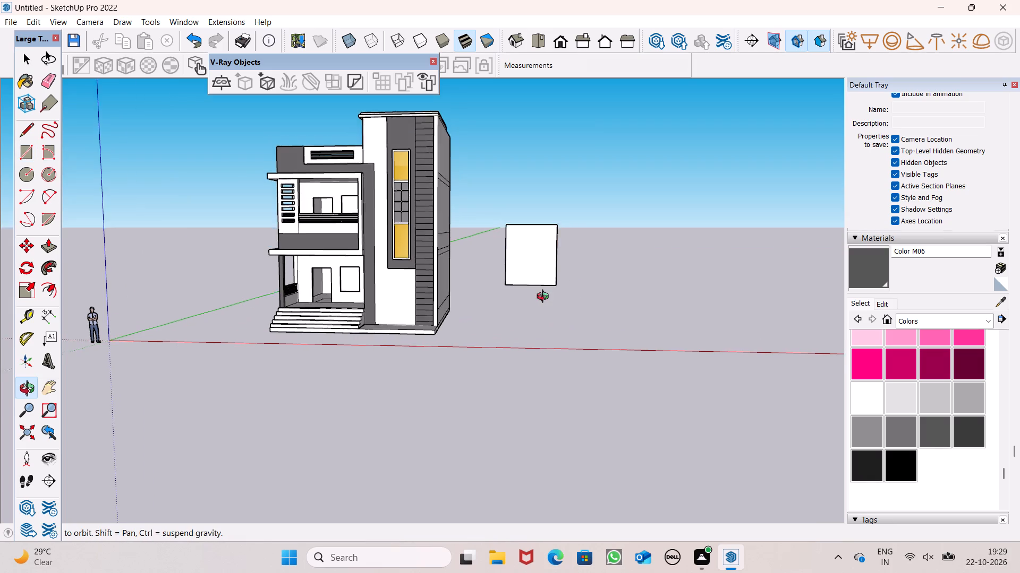
{"action": "middle_click_drag", "start_coordinate": [545, 298], "coordinate": [553, 304]}
{"action": "scroll", "coordinate": [546, 271], "scroll_direction": "up", "scroll_amount": 6}
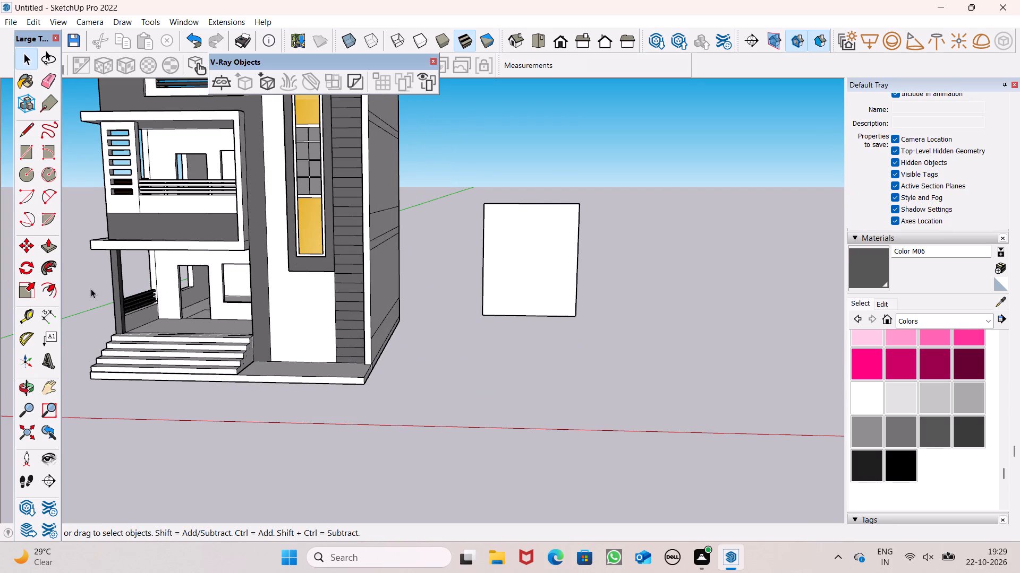
{"action": "left_click", "coordinate": [50, 290]}
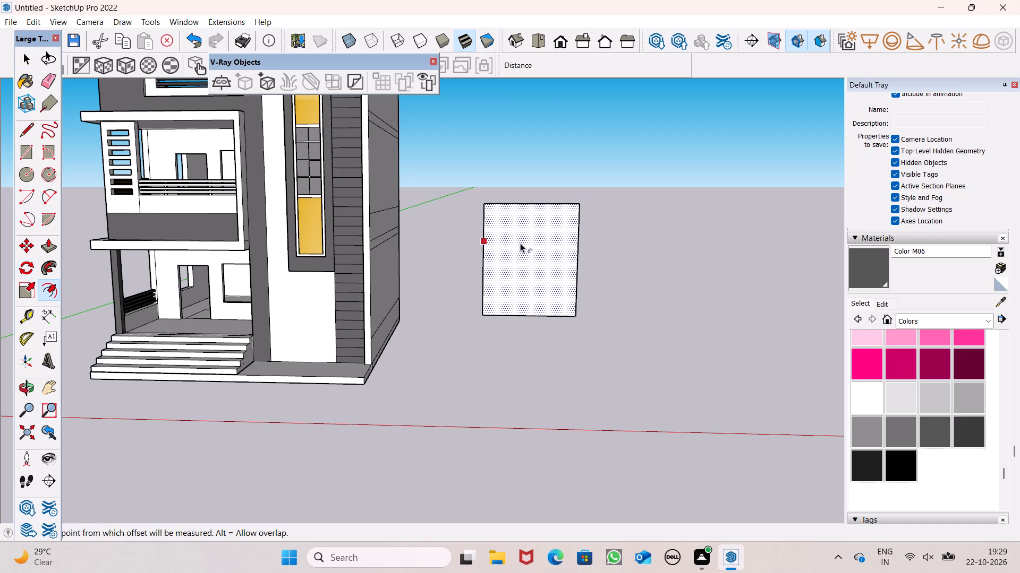
{"action": "scroll", "coordinate": [538, 243], "scroll_direction": "up", "scroll_amount": 5}
{"action": "left_click_drag", "start_coordinate": [530, 239], "coordinate": [539, 203]}
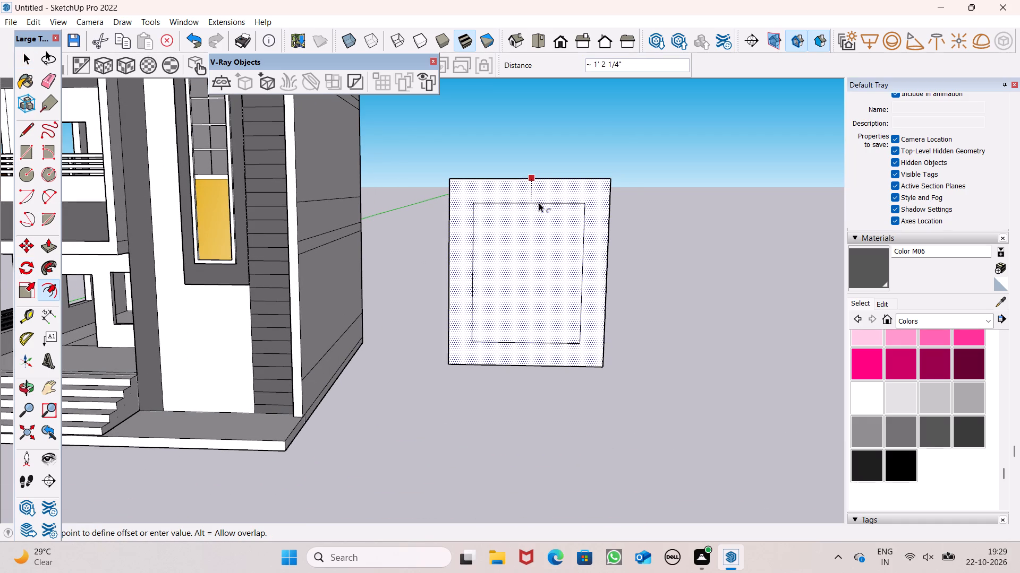
{"action": "left_click_drag", "start_coordinate": [539, 203], "coordinate": [539, 196]}
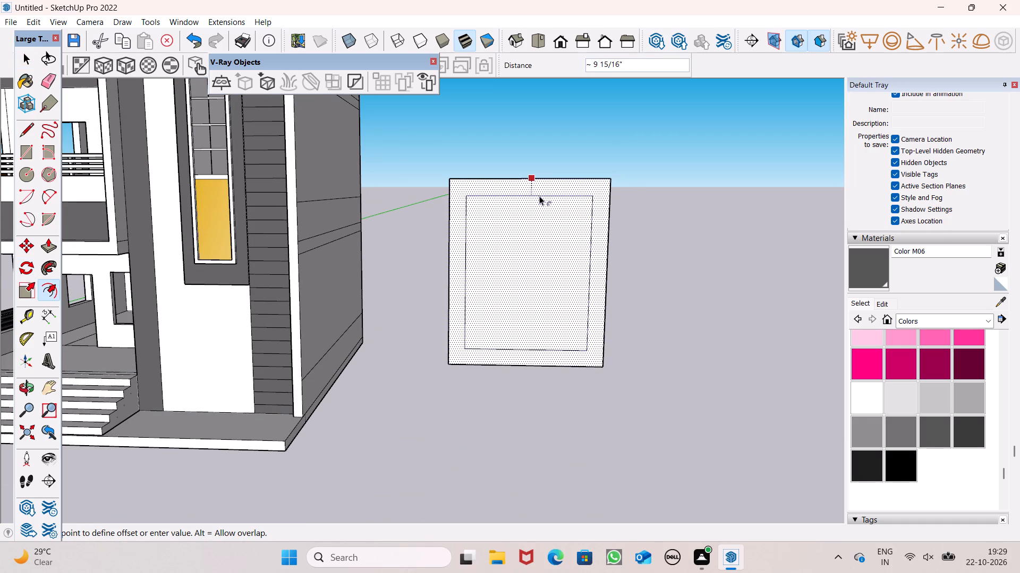
{"action": "left_click_drag", "start_coordinate": [539, 196], "coordinate": [539, 190]}
{"action": "key", "text": "space"}
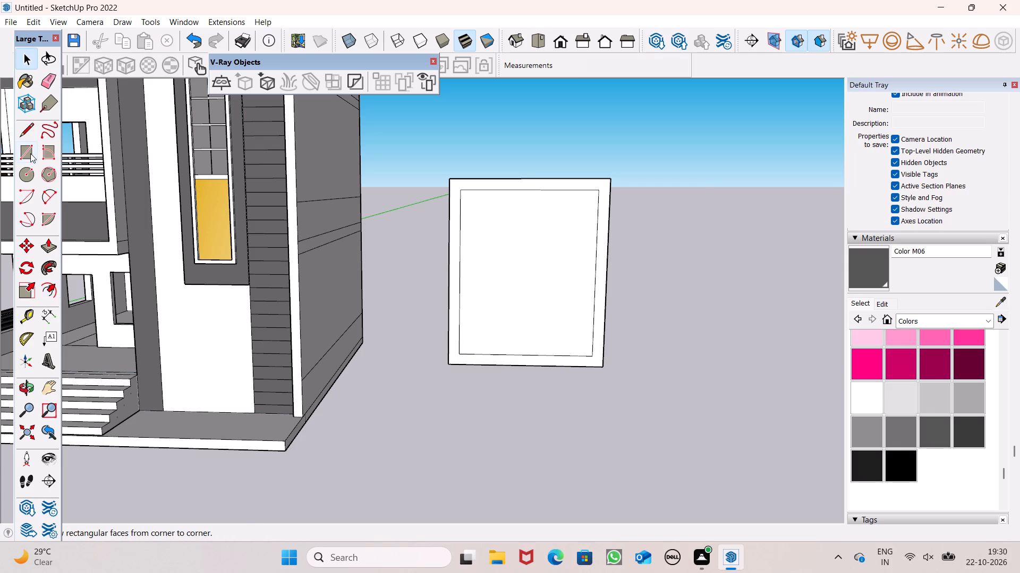
Draw a vertical strip about 6" by 8' 3 1/4" between the frame's upper and lower inner edges, left of centre, and select it with its edges.
{"action": "left_click", "coordinate": [23, 142]}
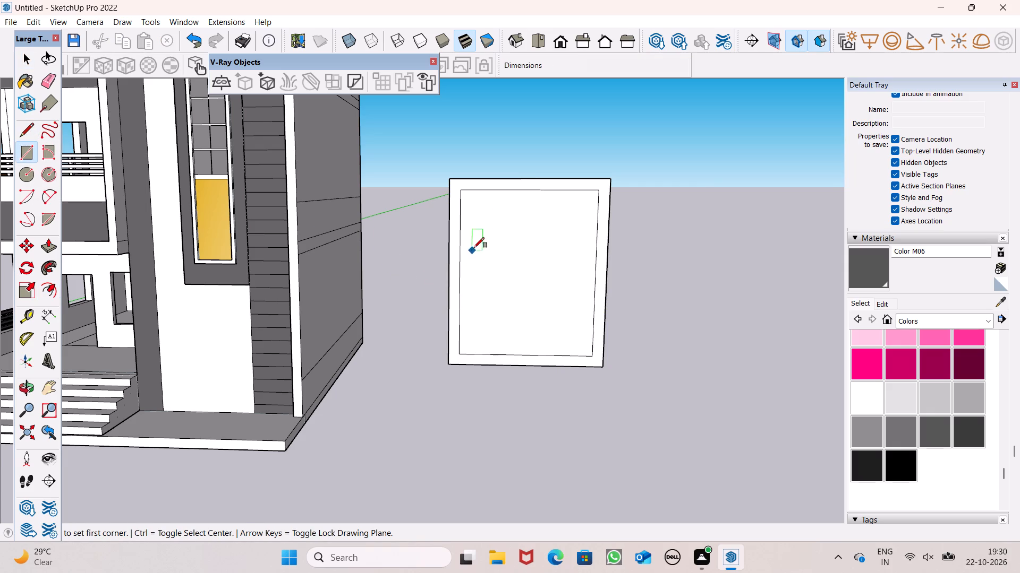
{"action": "scroll", "coordinate": [517, 211], "scroll_direction": "up", "scroll_amount": 1}
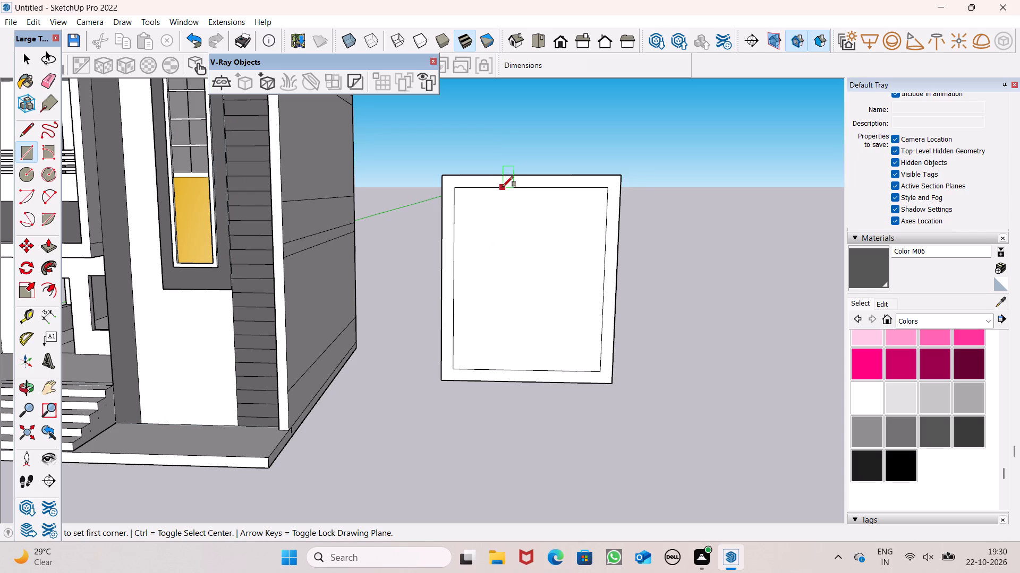
{"action": "left_click", "coordinate": [508, 186]}
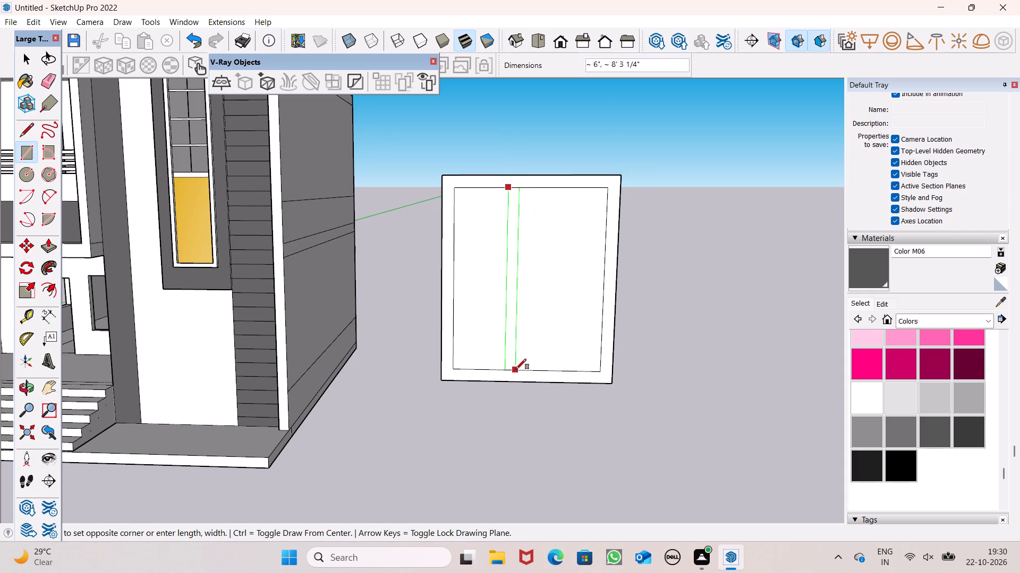
{"action": "left_click", "coordinate": [516, 368]}
{"action": "key", "text": "space"}
{"action": "double_click", "coordinate": [511, 360]}
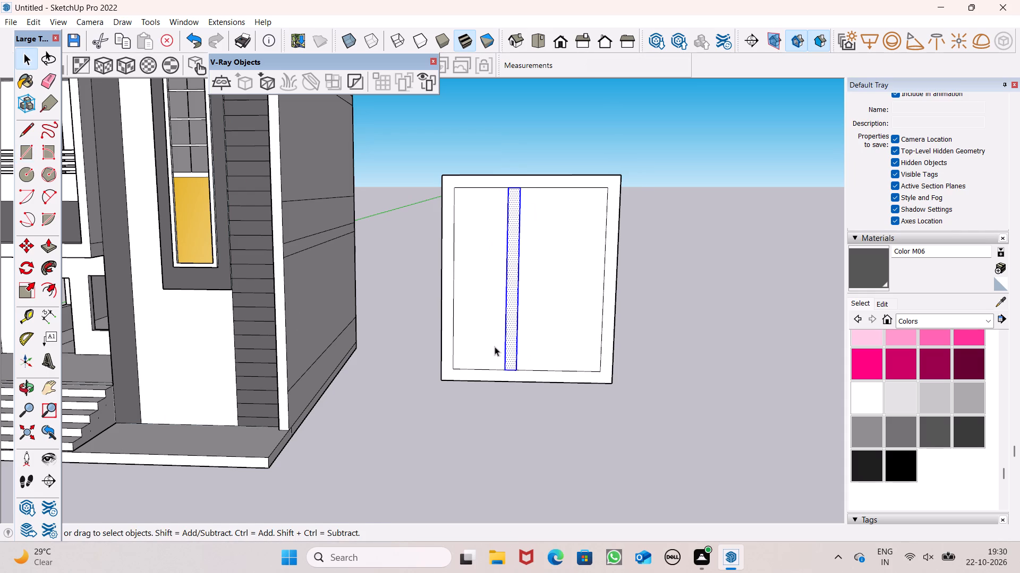
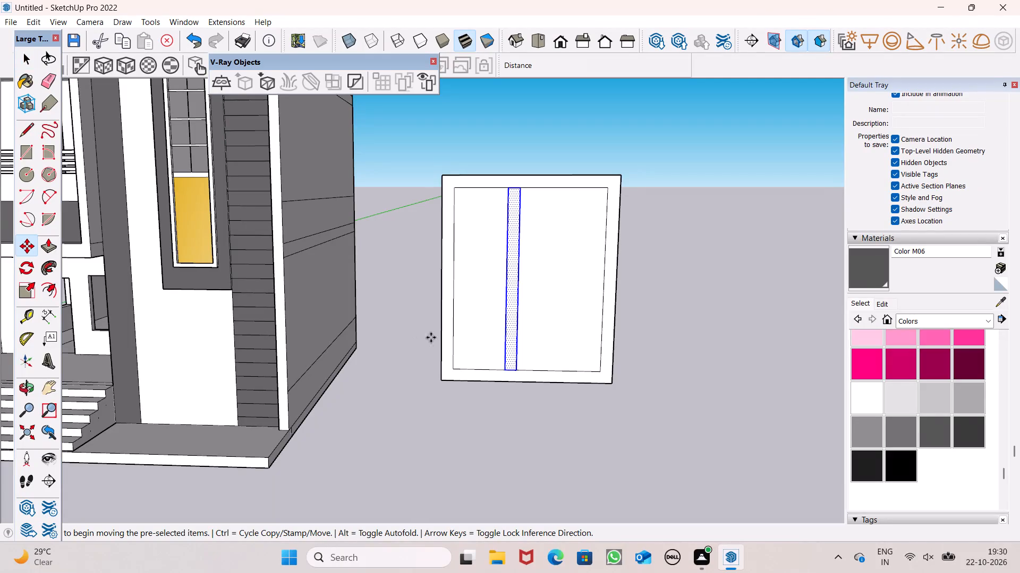
Move the selected vertical strip about 3 3/8" toward the left side of the freestanding panel.
{"action": "left_click_drag", "start_coordinate": [518, 354], "coordinate": [516, 354]}
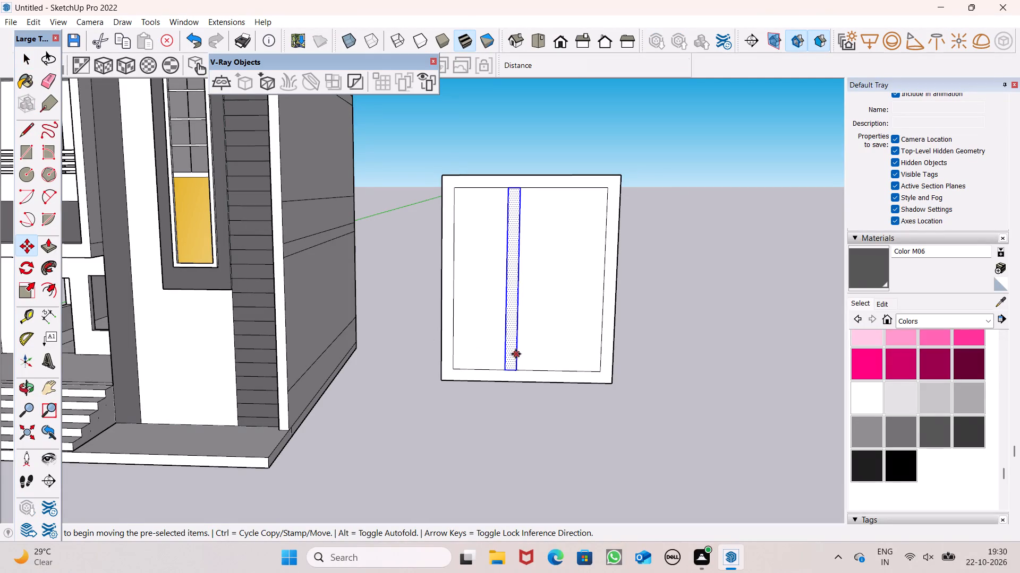
{"action": "left_click_drag", "start_coordinate": [516, 354], "coordinate": [511, 354]}
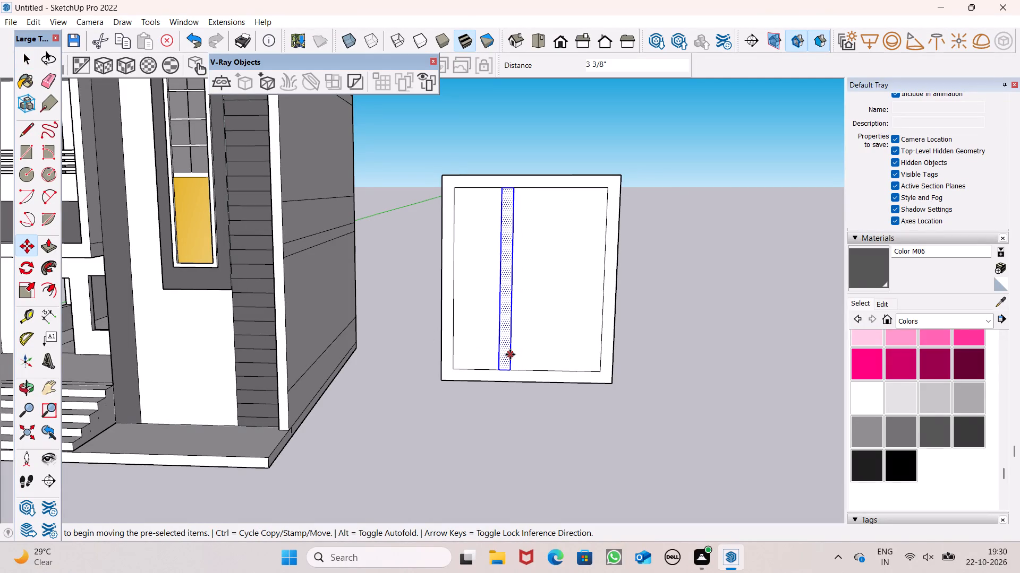
Copy the vertical strip about 1' 10 13/16" to the right along the panel, leaving a second divider.
{"action": "left_click_drag", "start_coordinate": [512, 354], "coordinate": [552, 359]}
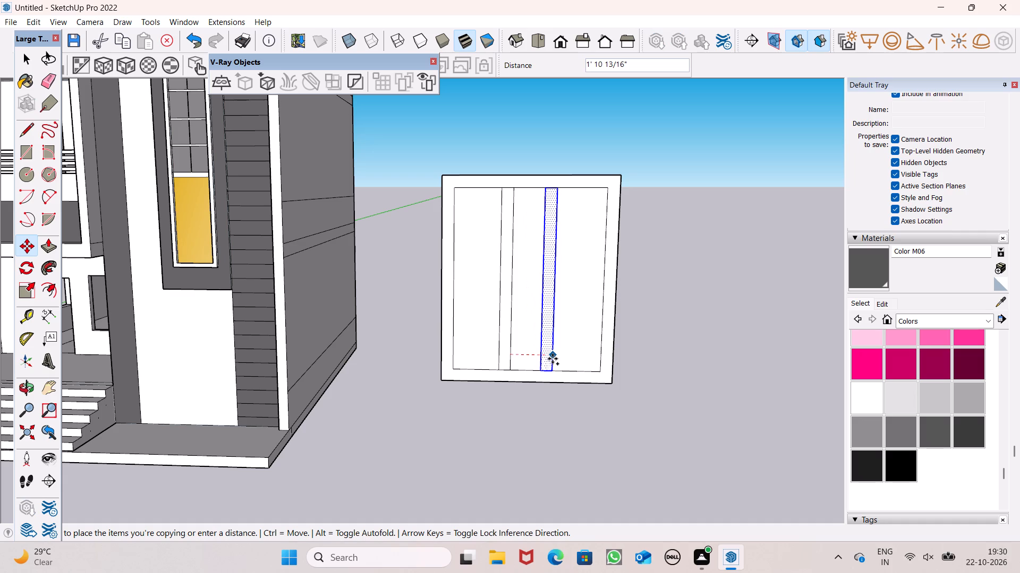
{"action": "left_click_drag", "start_coordinate": [552, 359], "coordinate": [553, 359]}
{"action": "key", "text": "space"}
{"action": "left_click", "coordinate": [649, 386]}
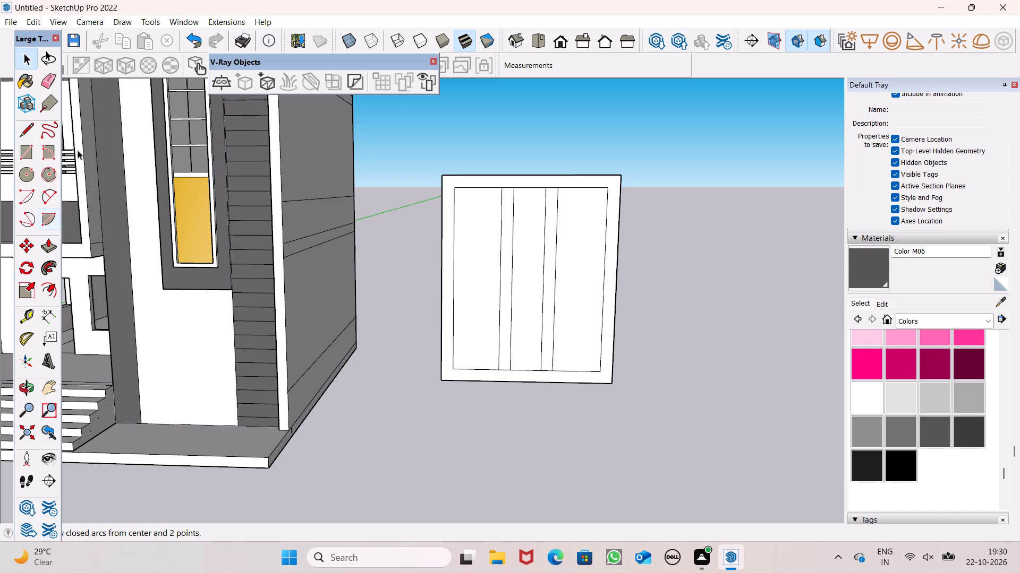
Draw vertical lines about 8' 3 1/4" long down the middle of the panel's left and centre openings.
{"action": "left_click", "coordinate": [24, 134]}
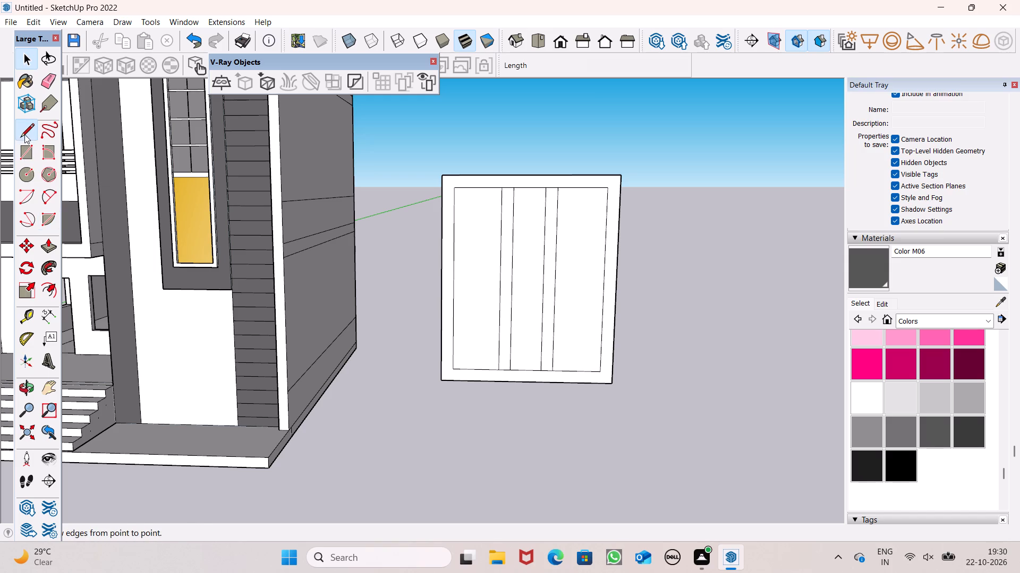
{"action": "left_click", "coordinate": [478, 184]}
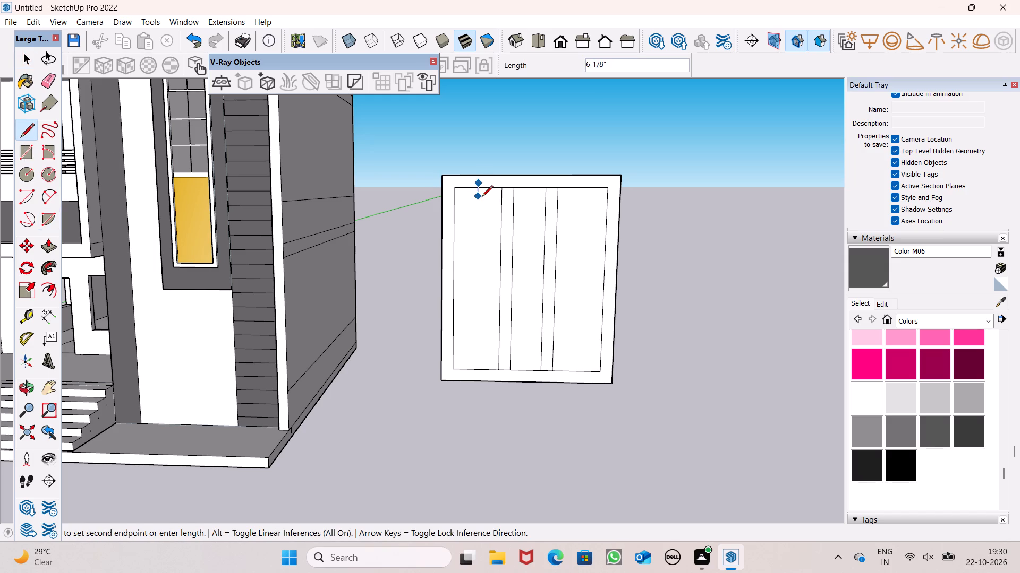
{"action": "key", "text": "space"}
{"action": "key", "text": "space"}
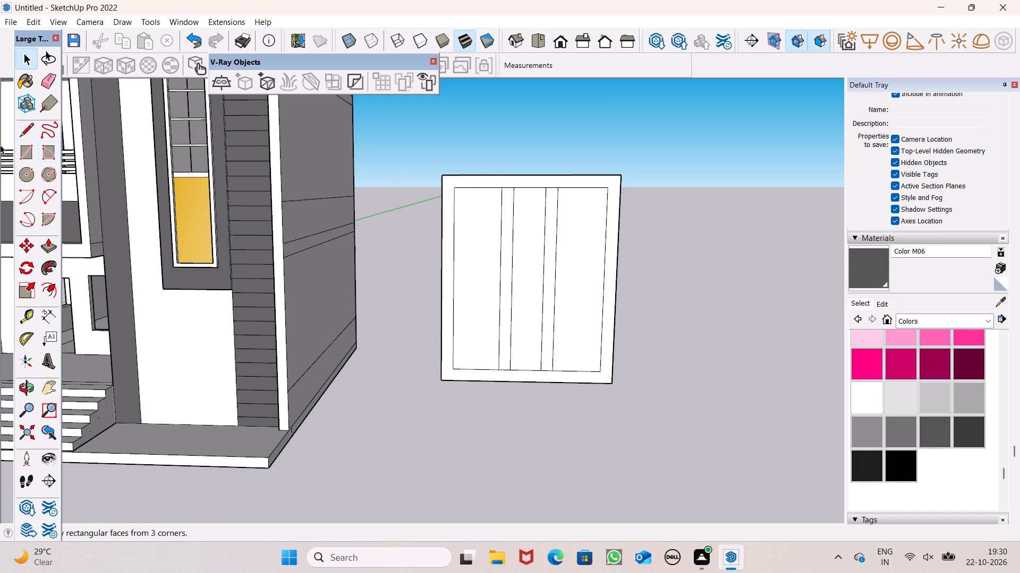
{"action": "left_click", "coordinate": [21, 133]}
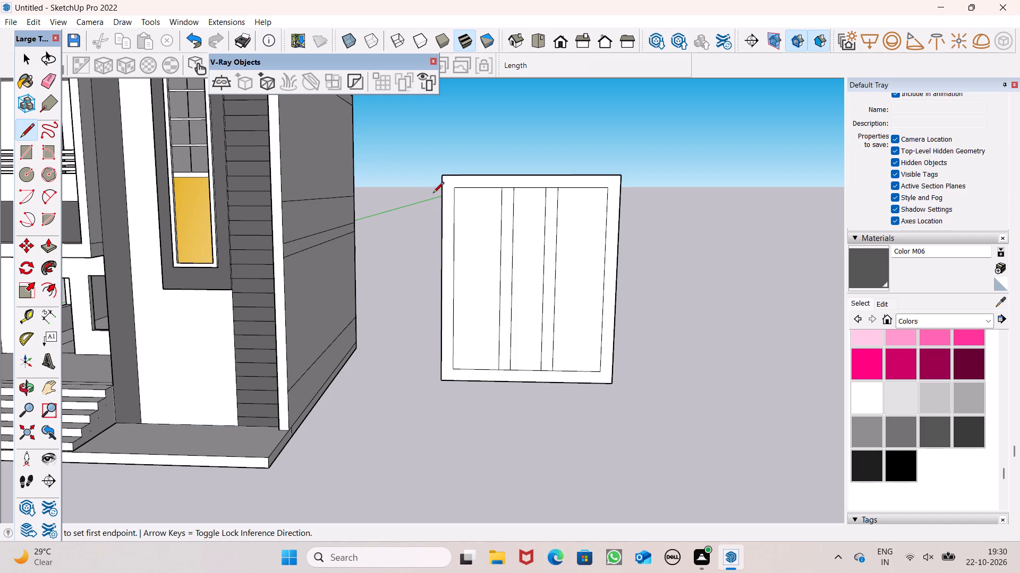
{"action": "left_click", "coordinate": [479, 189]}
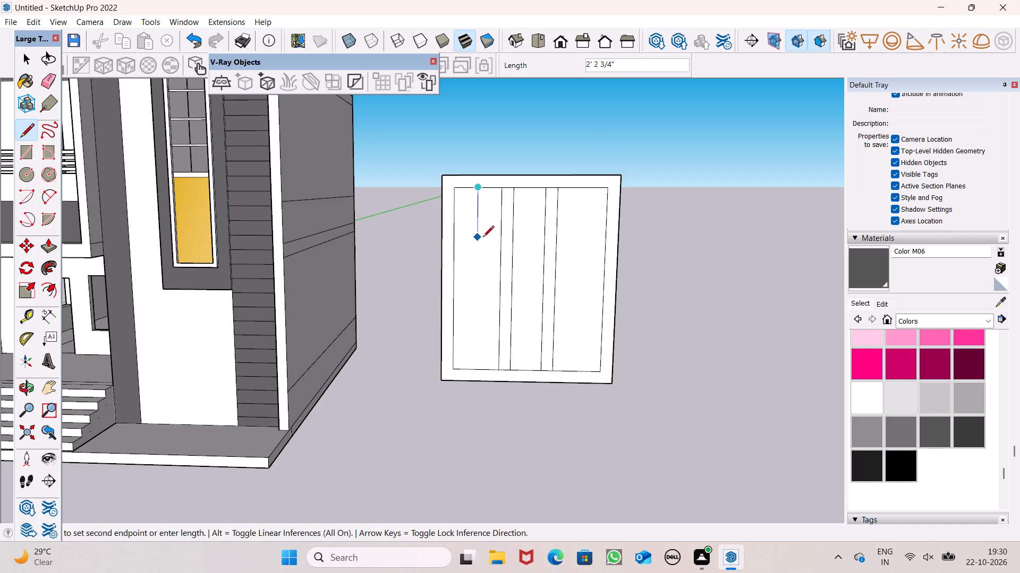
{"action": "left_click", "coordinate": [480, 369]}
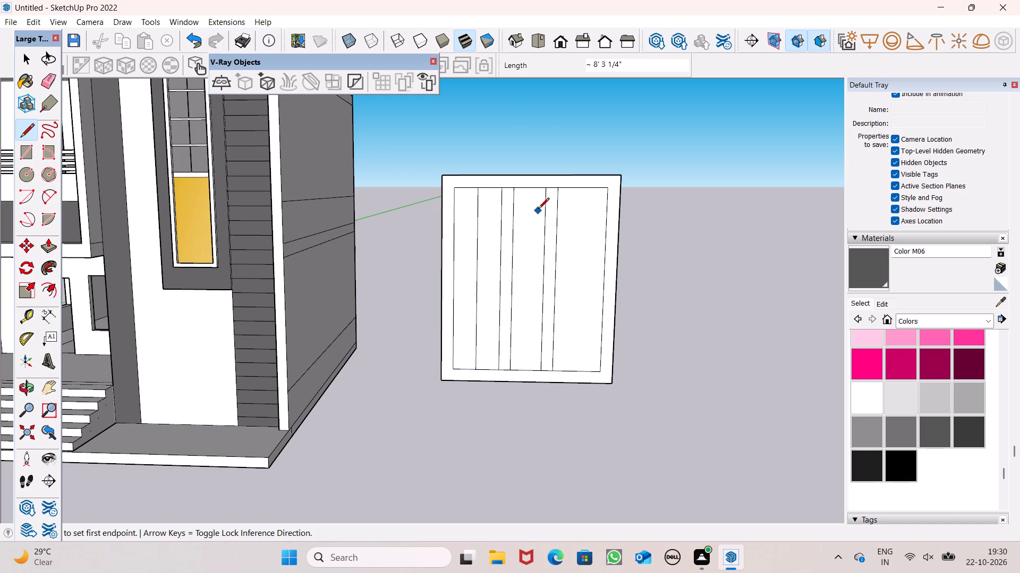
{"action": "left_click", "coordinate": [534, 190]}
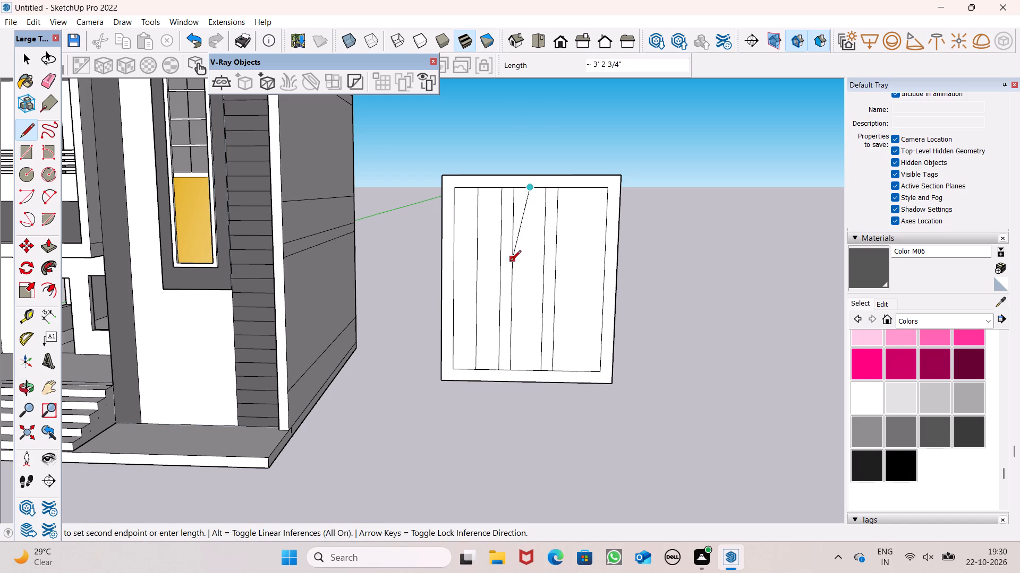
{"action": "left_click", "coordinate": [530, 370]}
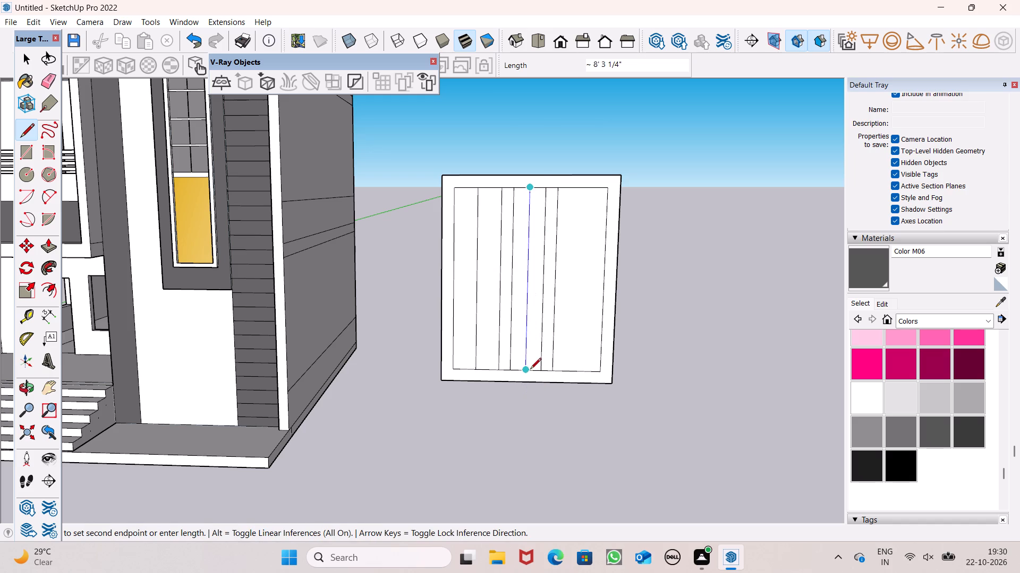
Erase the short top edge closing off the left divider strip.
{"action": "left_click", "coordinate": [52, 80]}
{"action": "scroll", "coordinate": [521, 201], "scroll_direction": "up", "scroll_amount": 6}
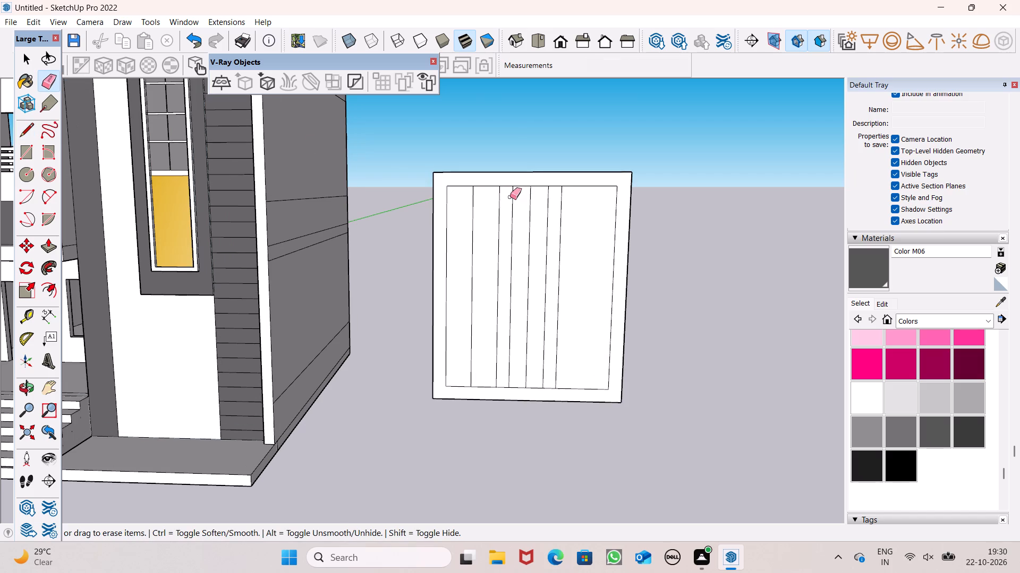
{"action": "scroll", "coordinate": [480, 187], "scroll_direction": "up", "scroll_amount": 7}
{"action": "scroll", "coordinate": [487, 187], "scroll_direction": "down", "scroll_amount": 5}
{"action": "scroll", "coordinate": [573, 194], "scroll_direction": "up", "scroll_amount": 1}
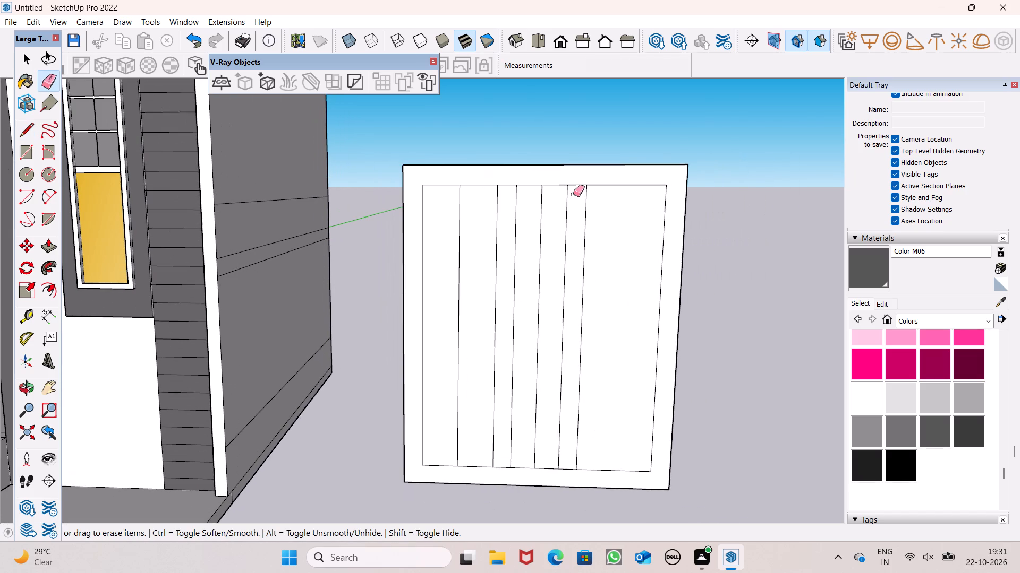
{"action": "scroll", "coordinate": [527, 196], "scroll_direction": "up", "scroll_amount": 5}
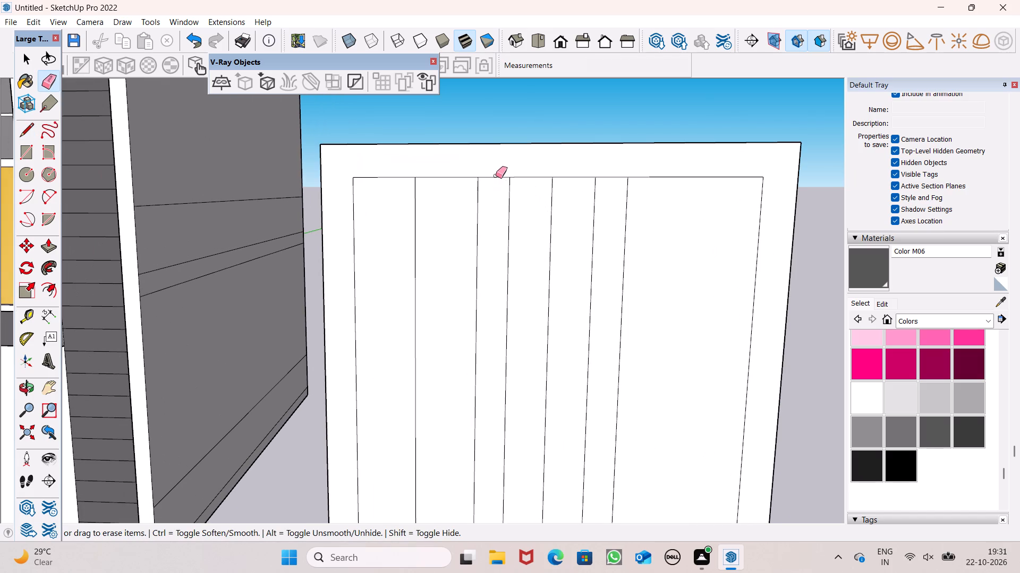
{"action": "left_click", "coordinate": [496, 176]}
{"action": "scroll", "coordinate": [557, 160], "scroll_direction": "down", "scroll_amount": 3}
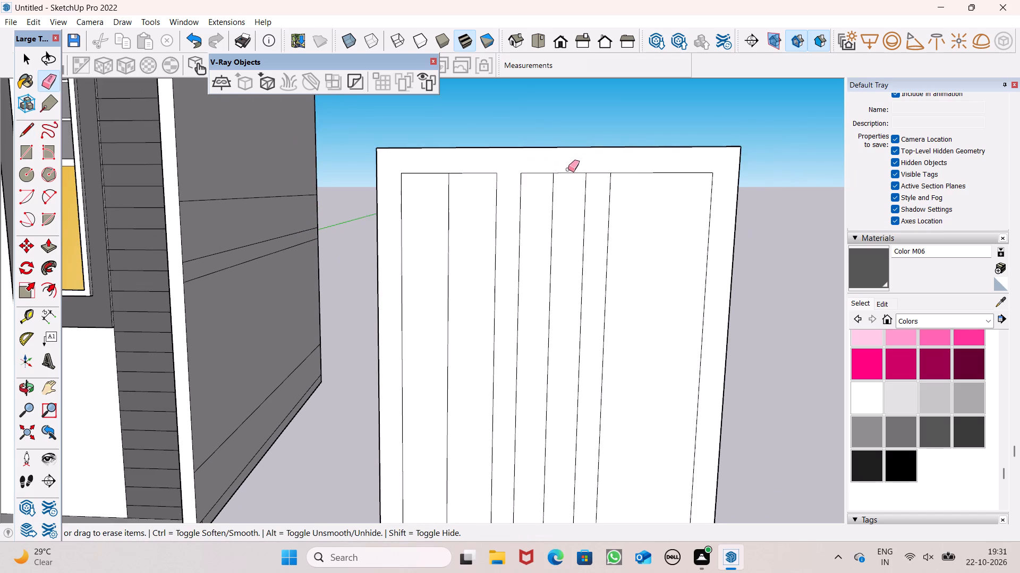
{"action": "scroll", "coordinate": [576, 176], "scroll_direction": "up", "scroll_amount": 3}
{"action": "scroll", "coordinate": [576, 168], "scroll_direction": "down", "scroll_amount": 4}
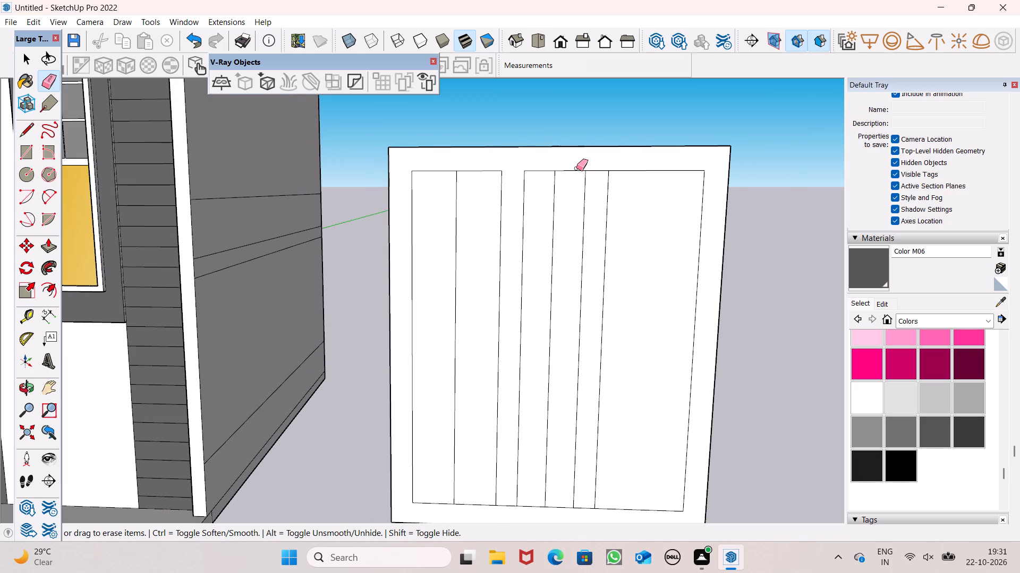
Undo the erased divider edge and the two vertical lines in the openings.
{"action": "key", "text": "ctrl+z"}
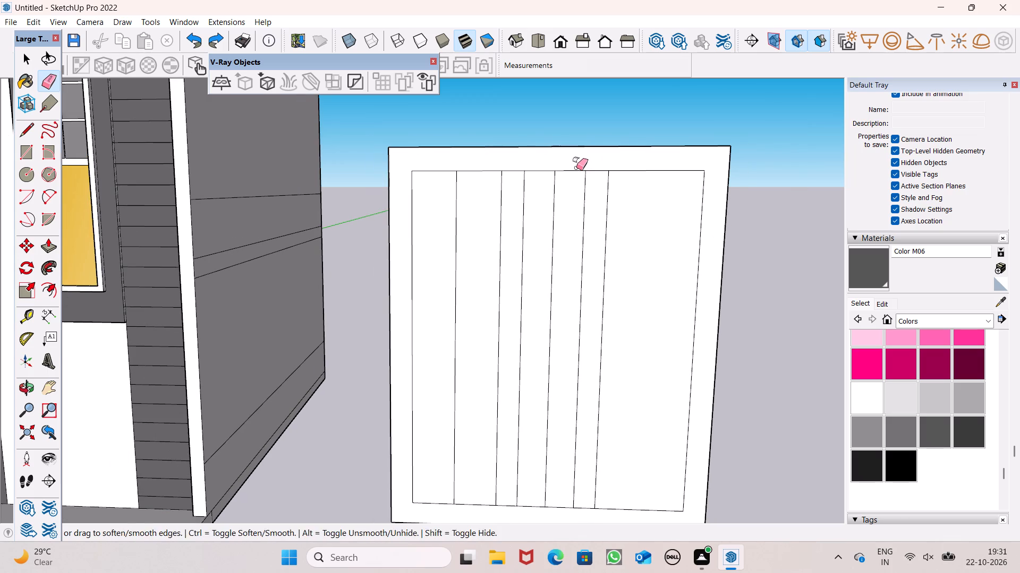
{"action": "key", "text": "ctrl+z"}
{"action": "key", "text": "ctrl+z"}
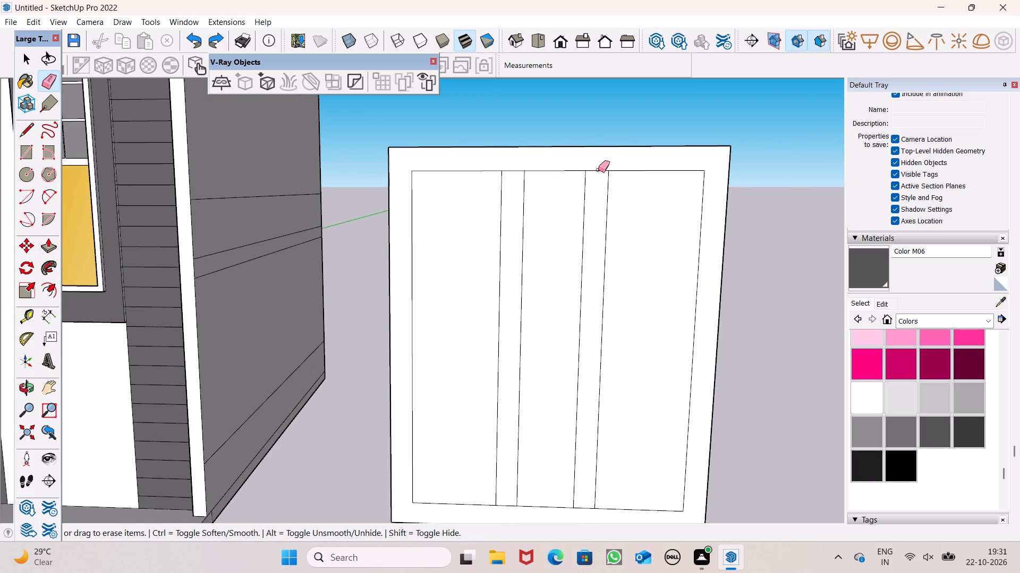
Erase the short top and bottom edges of both divider strips so they merge with the outer frame.
{"action": "left_click", "coordinate": [598, 169]}
{"action": "left_click", "coordinate": [517, 168]}
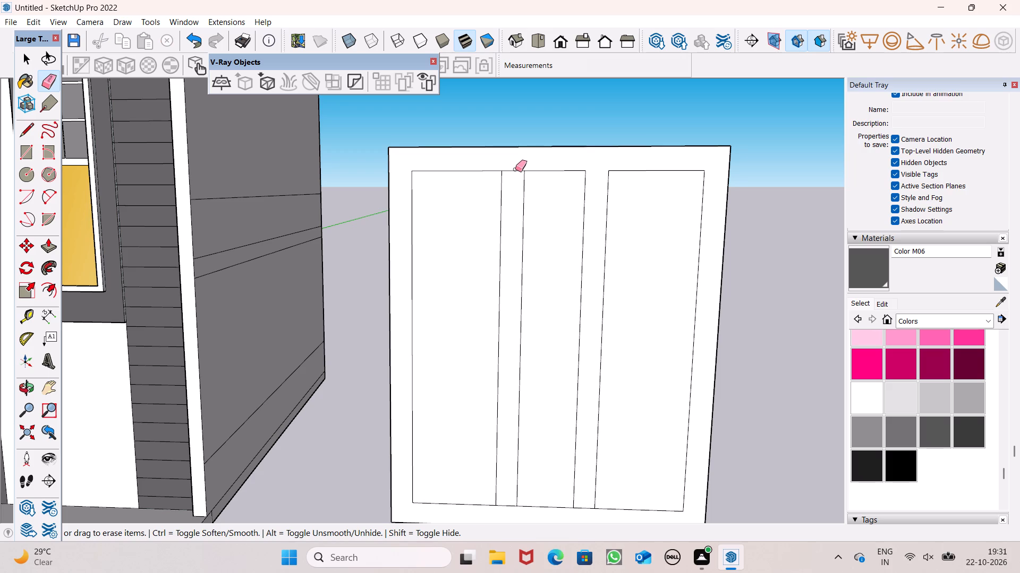
{"action": "scroll", "coordinate": [540, 138], "scroll_direction": "down", "scroll_amount": 3}
{"action": "scroll", "coordinate": [581, 317], "scroll_direction": "up", "scroll_amount": 5}
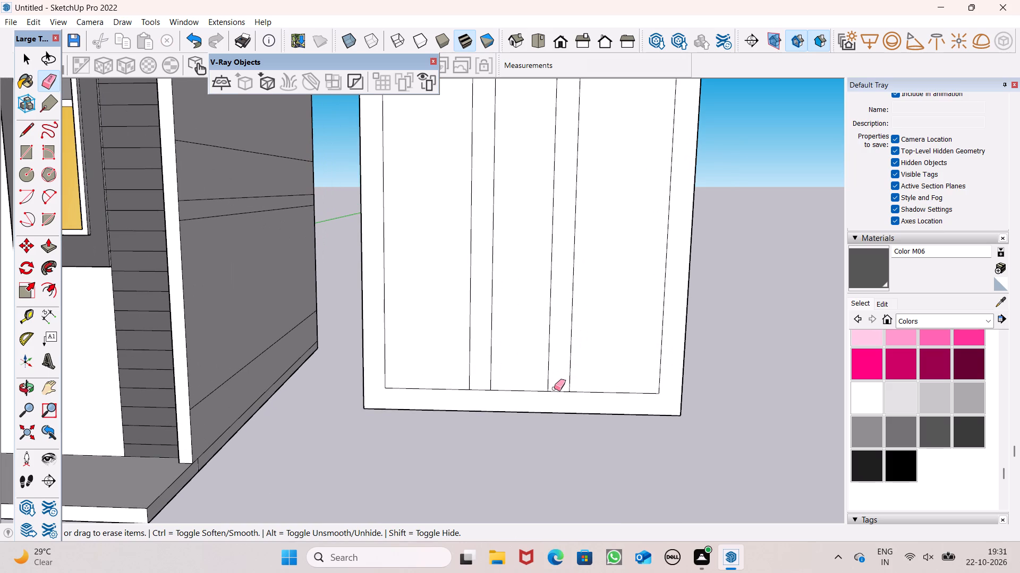
{"action": "left_click_drag", "start_coordinate": [554, 385], "coordinate": [556, 393]}
{"action": "left_click_drag", "start_coordinate": [475, 384], "coordinate": [479, 390]}
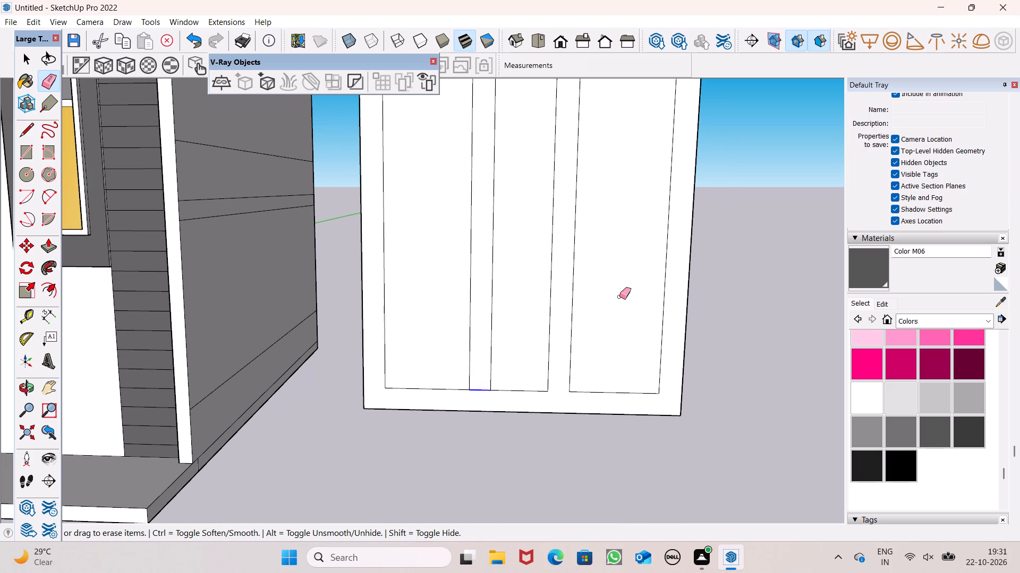
{"action": "scroll", "coordinate": [734, 292], "scroll_direction": "down", "scroll_amount": 2}
{"action": "key", "text": "space"}
Paint the merged frame and dividers of the panel with dark red Color A08.
{"action": "scroll", "coordinate": [735, 293], "scroll_direction": "down", "scroll_amount": 1}
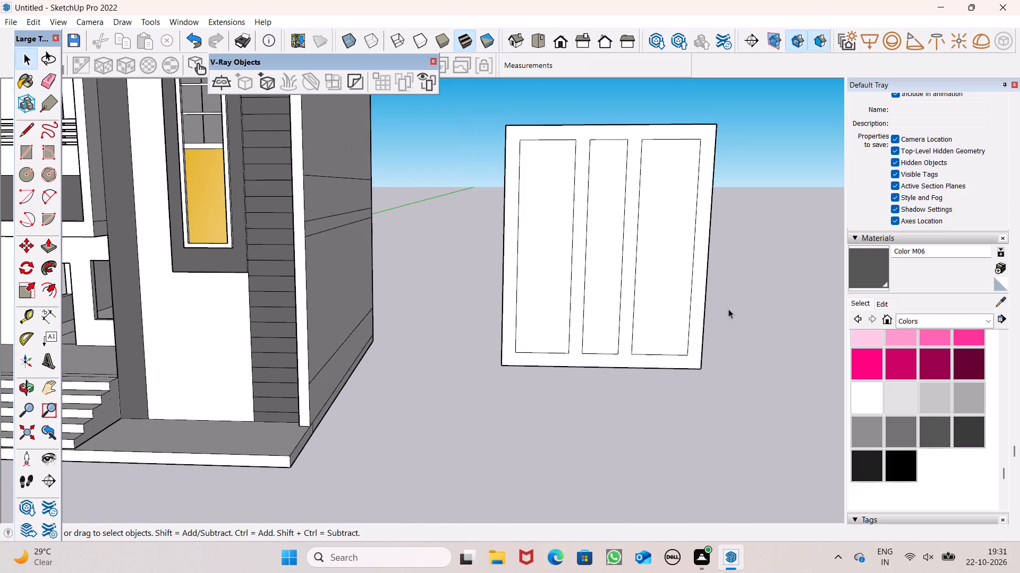
{"action": "middle_click_drag", "start_coordinate": [725, 314], "coordinate": [724, 349]}
{"action": "scroll", "coordinate": [688, 320], "scroll_direction": "down", "scroll_amount": 1}
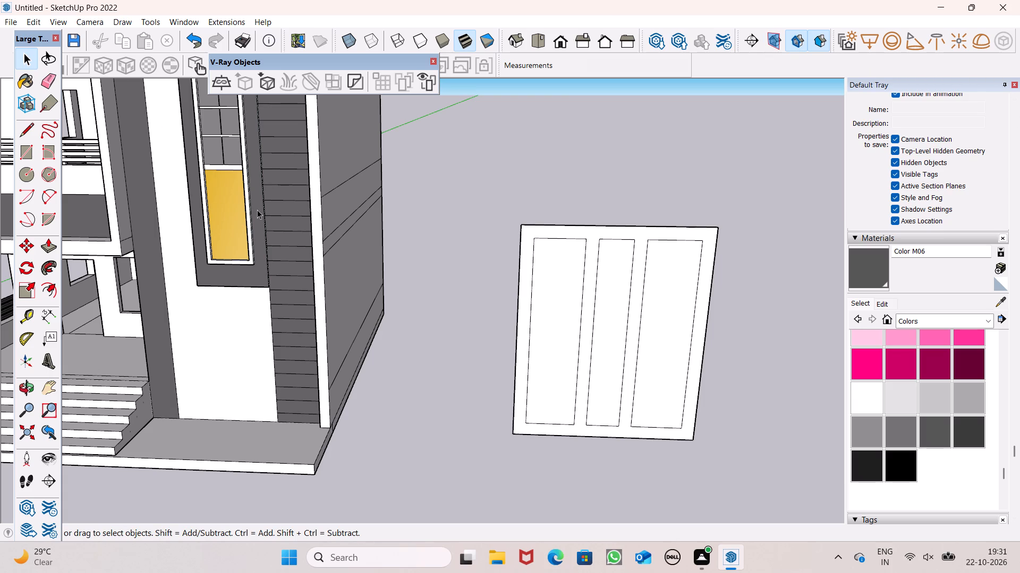
{"action": "scroll", "coordinate": [962, 390], "scroll_direction": "up", "scroll_amount": 2}
{"action": "scroll", "coordinate": [962, 390], "scroll_direction": "down", "scroll_amount": 1}
{"action": "scroll", "coordinate": [962, 390], "scroll_direction": "up", "scroll_amount": 11}
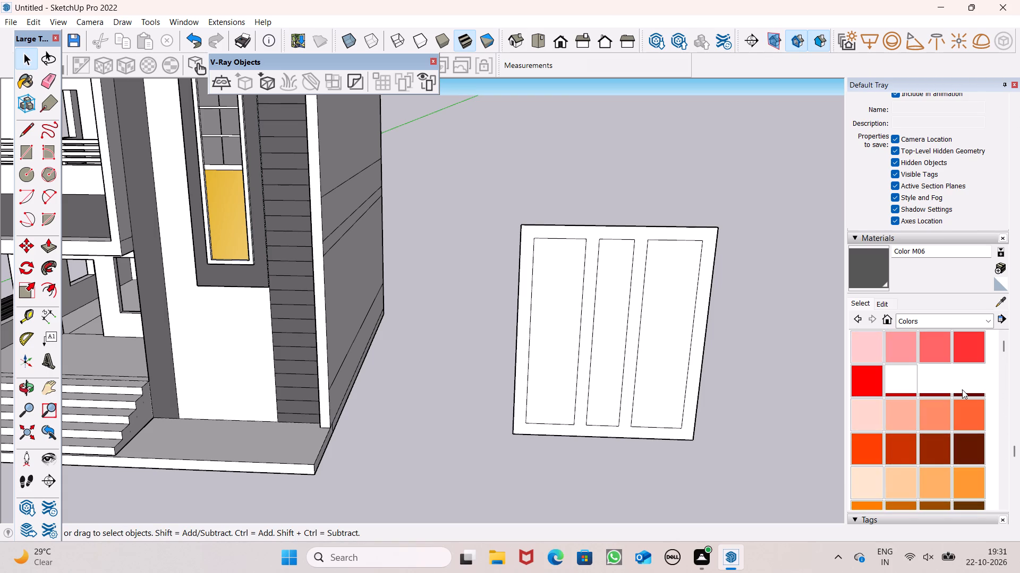
{"action": "left_click", "coordinate": [965, 387]}
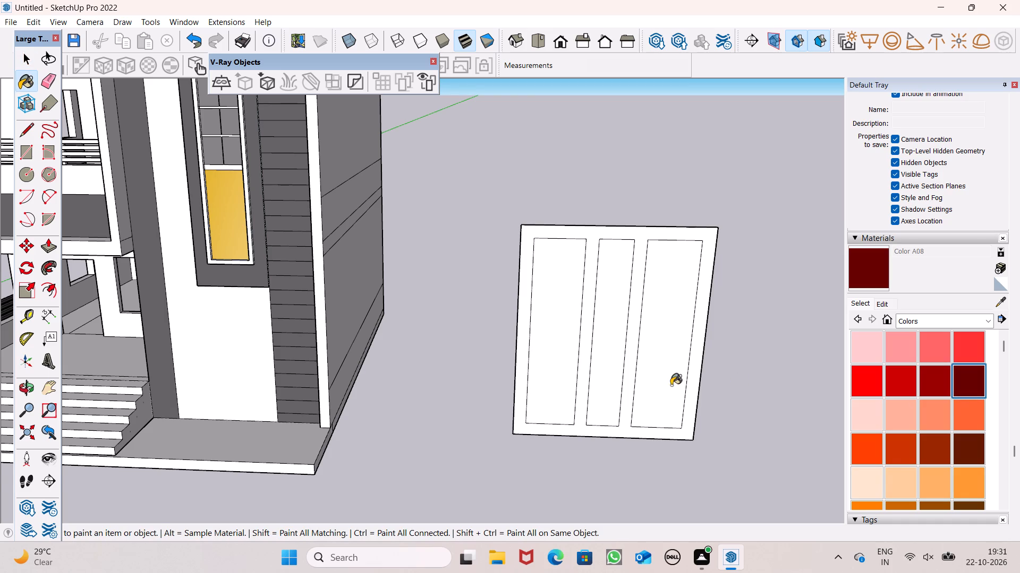
{"action": "scroll", "coordinate": [677, 399], "scroll_direction": "up", "scroll_amount": 4}
{"action": "left_click", "coordinate": [695, 403]}
{"action": "scroll", "coordinate": [695, 403], "scroll_direction": "down", "scroll_amount": 2}
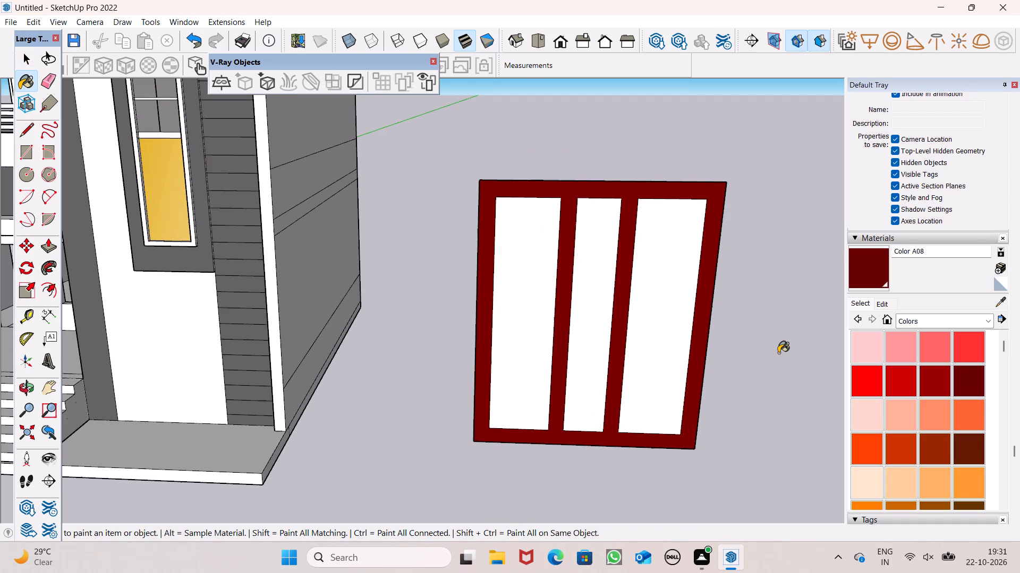
{"action": "key", "text": "space"}
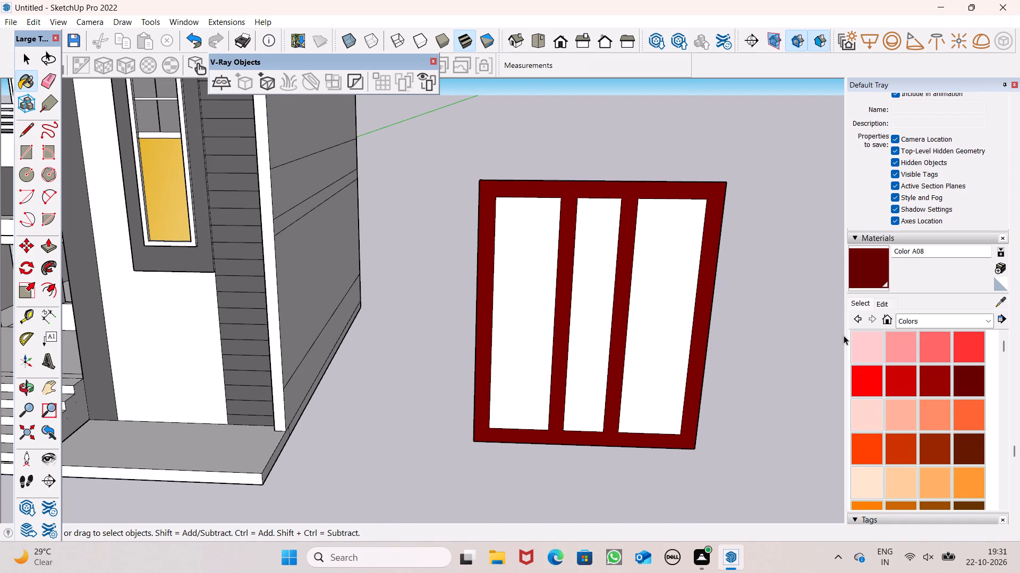
Draw vertical lines about 8' 3 1/4" long from top to bottom down the middle of the left and centre openings.
{"action": "left_click", "coordinate": [24, 127]}
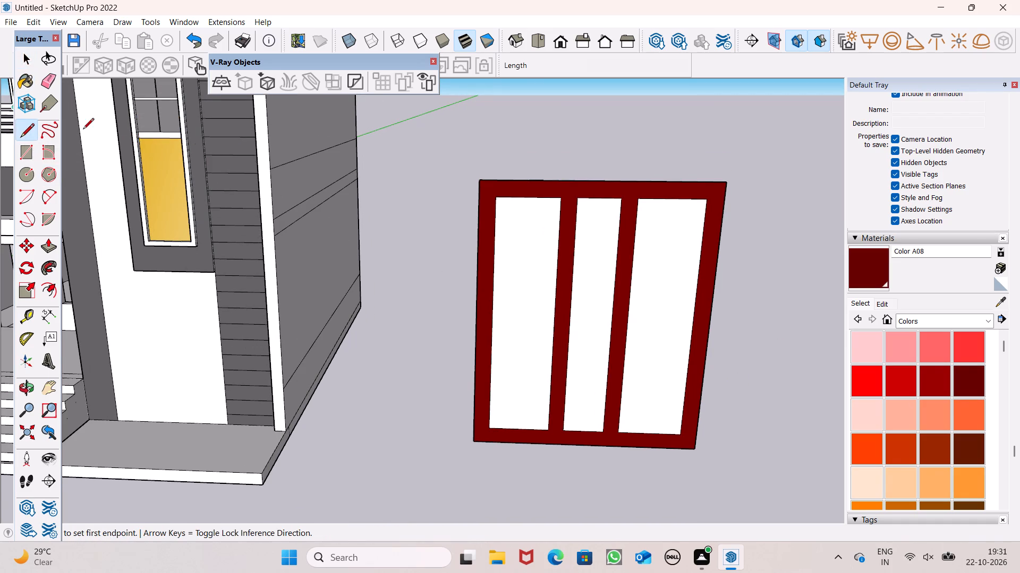
{"action": "scroll", "coordinate": [547, 209], "scroll_direction": "up", "scroll_amount": 3}
{"action": "left_click", "coordinate": [521, 194]}
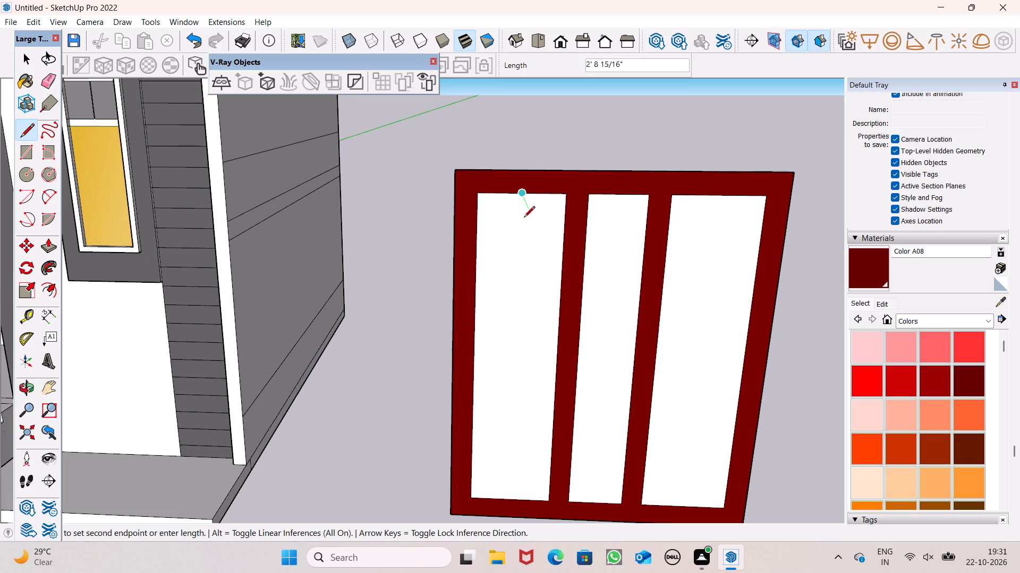
{"action": "scroll", "coordinate": [531, 268], "scroll_direction": "down", "scroll_amount": 3}
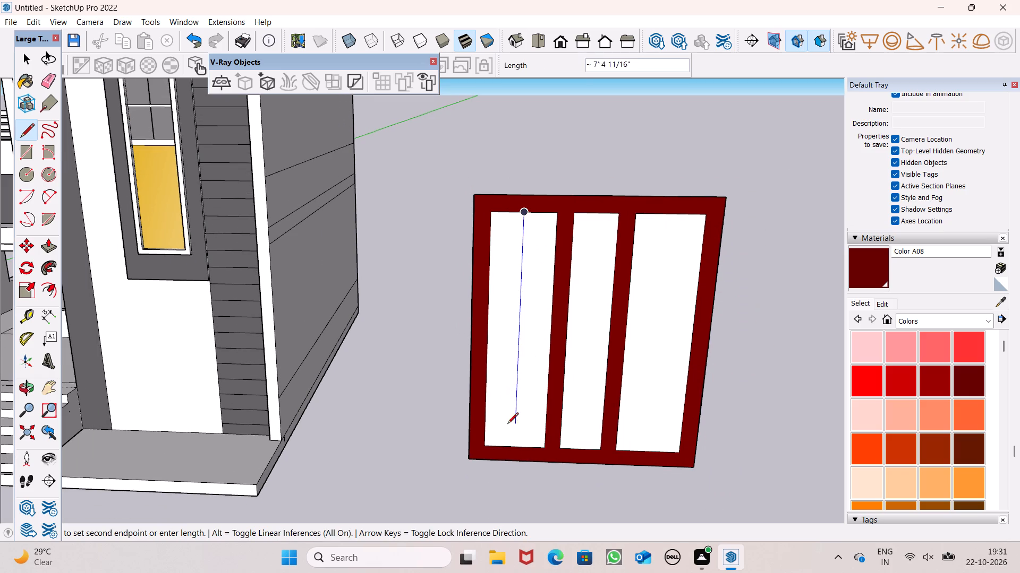
{"action": "left_click", "coordinate": [512, 442]}
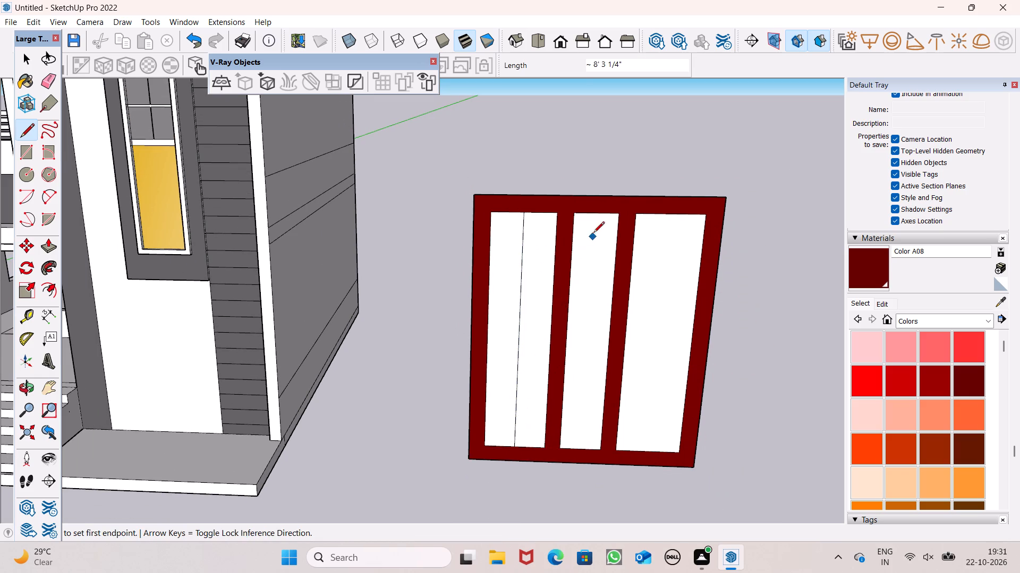
{"action": "left_click", "coordinate": [598, 214]}
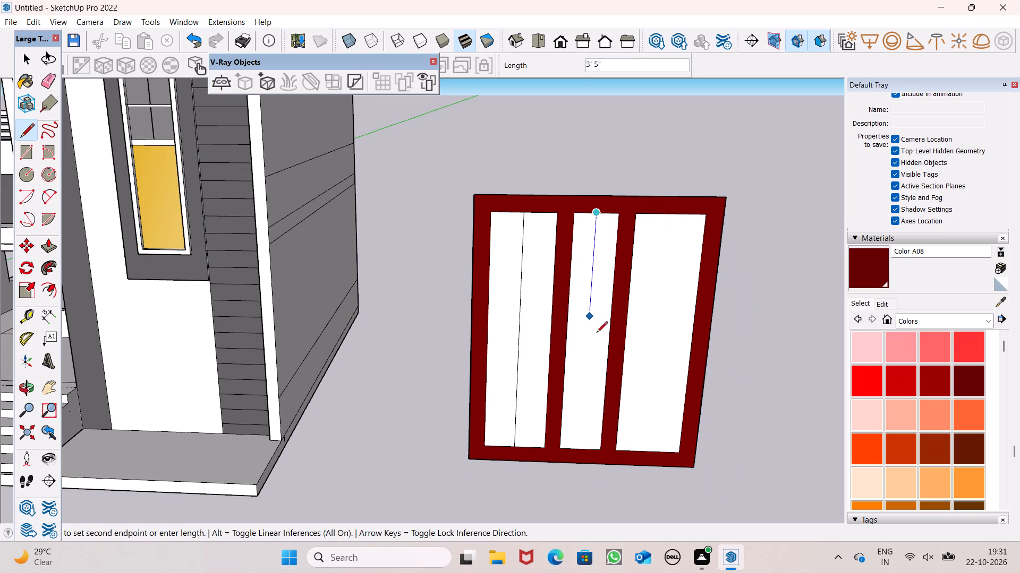
{"action": "left_click", "coordinate": [584, 451]}
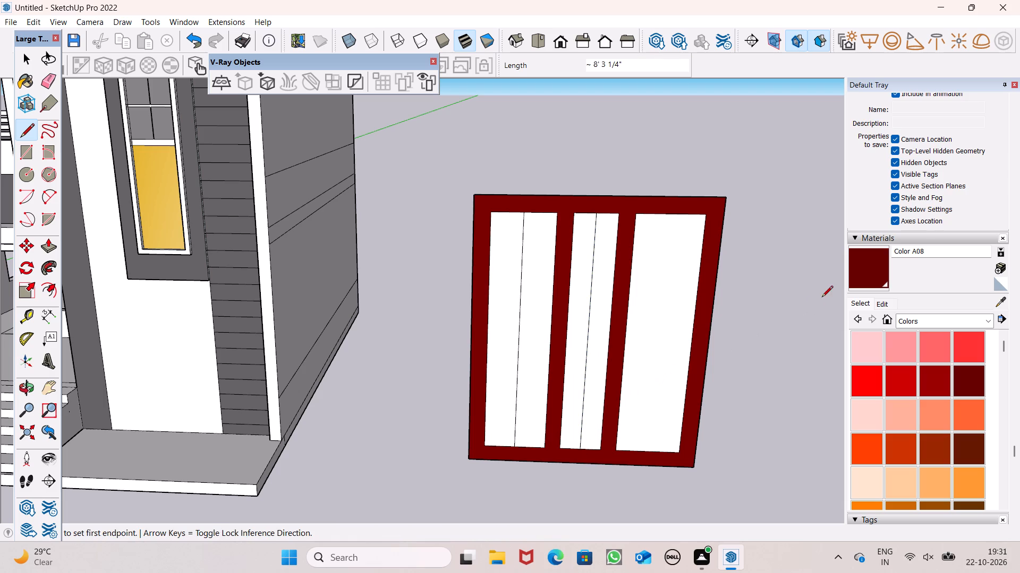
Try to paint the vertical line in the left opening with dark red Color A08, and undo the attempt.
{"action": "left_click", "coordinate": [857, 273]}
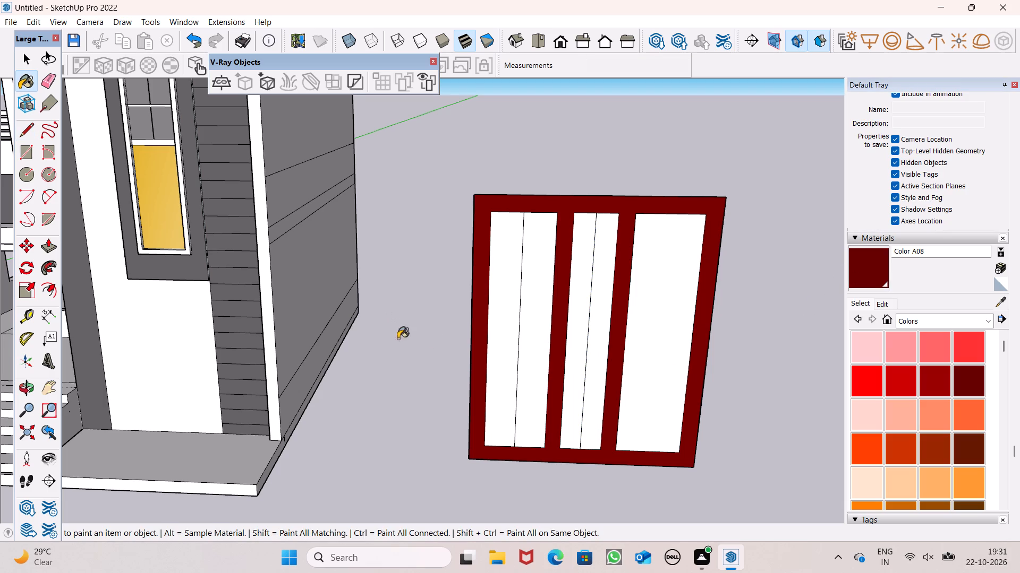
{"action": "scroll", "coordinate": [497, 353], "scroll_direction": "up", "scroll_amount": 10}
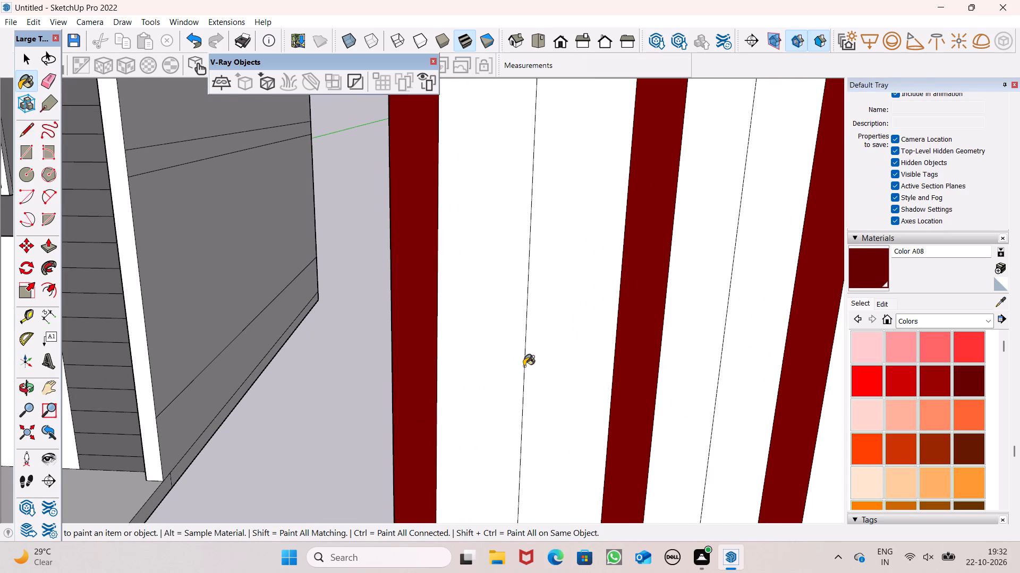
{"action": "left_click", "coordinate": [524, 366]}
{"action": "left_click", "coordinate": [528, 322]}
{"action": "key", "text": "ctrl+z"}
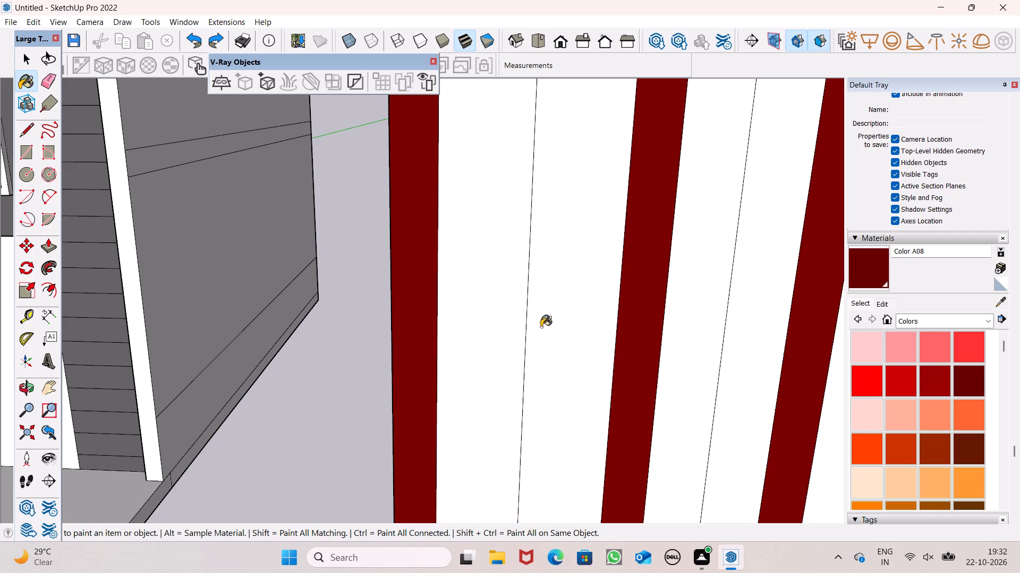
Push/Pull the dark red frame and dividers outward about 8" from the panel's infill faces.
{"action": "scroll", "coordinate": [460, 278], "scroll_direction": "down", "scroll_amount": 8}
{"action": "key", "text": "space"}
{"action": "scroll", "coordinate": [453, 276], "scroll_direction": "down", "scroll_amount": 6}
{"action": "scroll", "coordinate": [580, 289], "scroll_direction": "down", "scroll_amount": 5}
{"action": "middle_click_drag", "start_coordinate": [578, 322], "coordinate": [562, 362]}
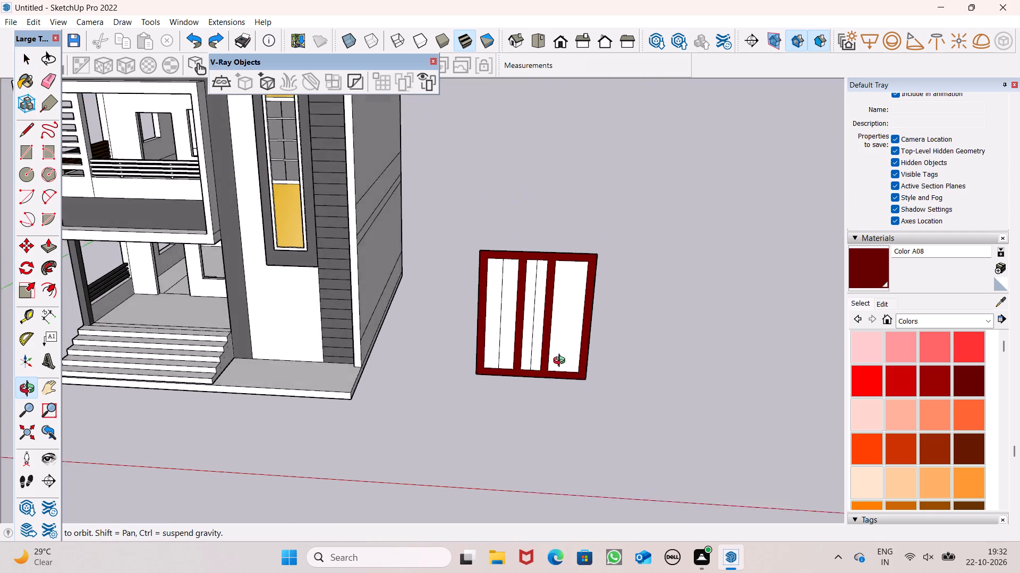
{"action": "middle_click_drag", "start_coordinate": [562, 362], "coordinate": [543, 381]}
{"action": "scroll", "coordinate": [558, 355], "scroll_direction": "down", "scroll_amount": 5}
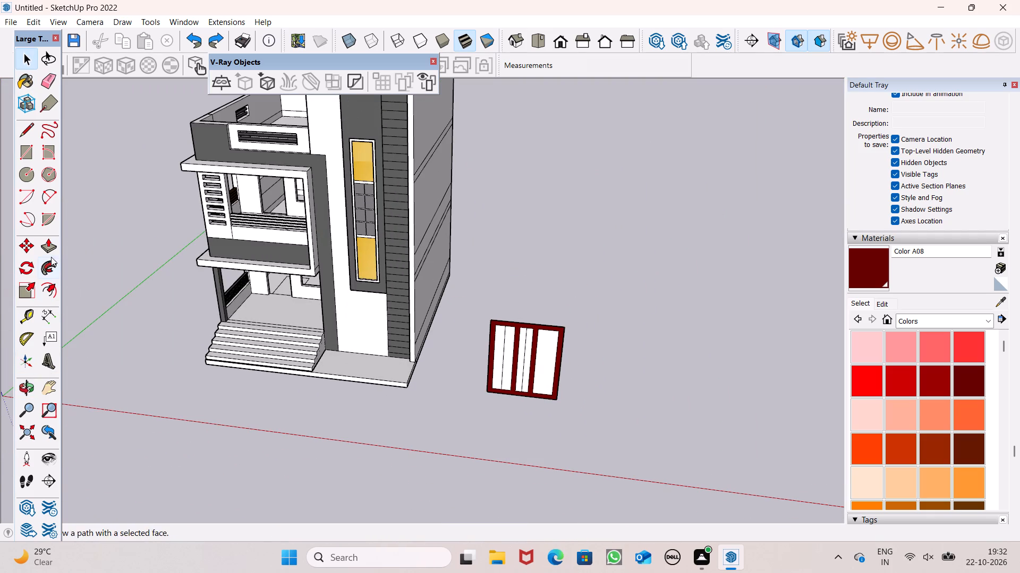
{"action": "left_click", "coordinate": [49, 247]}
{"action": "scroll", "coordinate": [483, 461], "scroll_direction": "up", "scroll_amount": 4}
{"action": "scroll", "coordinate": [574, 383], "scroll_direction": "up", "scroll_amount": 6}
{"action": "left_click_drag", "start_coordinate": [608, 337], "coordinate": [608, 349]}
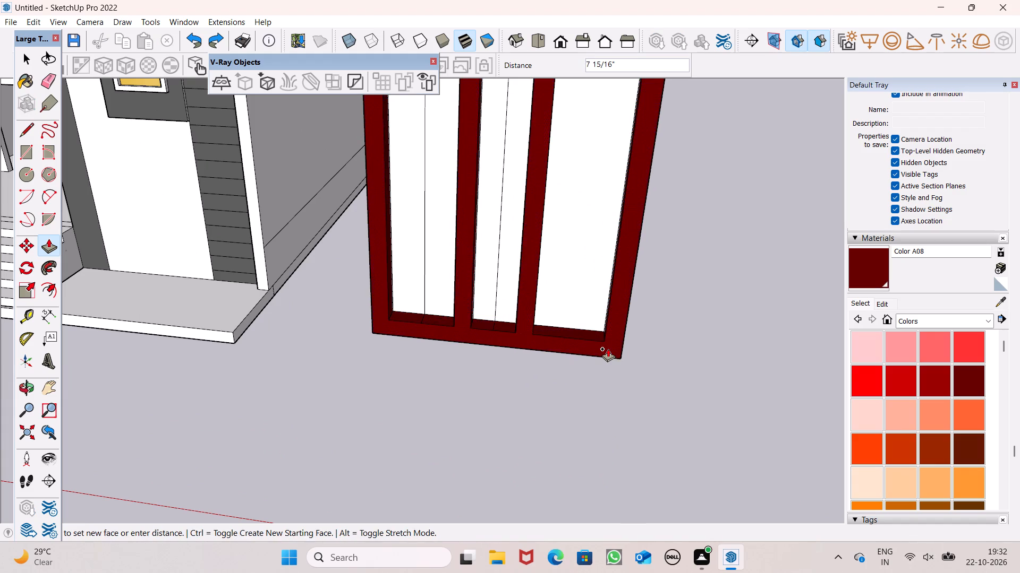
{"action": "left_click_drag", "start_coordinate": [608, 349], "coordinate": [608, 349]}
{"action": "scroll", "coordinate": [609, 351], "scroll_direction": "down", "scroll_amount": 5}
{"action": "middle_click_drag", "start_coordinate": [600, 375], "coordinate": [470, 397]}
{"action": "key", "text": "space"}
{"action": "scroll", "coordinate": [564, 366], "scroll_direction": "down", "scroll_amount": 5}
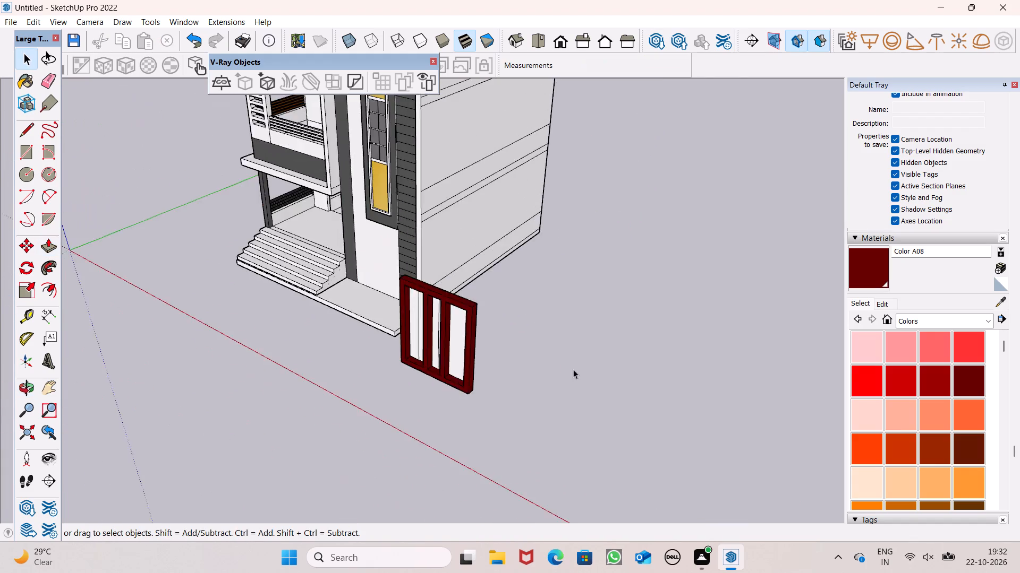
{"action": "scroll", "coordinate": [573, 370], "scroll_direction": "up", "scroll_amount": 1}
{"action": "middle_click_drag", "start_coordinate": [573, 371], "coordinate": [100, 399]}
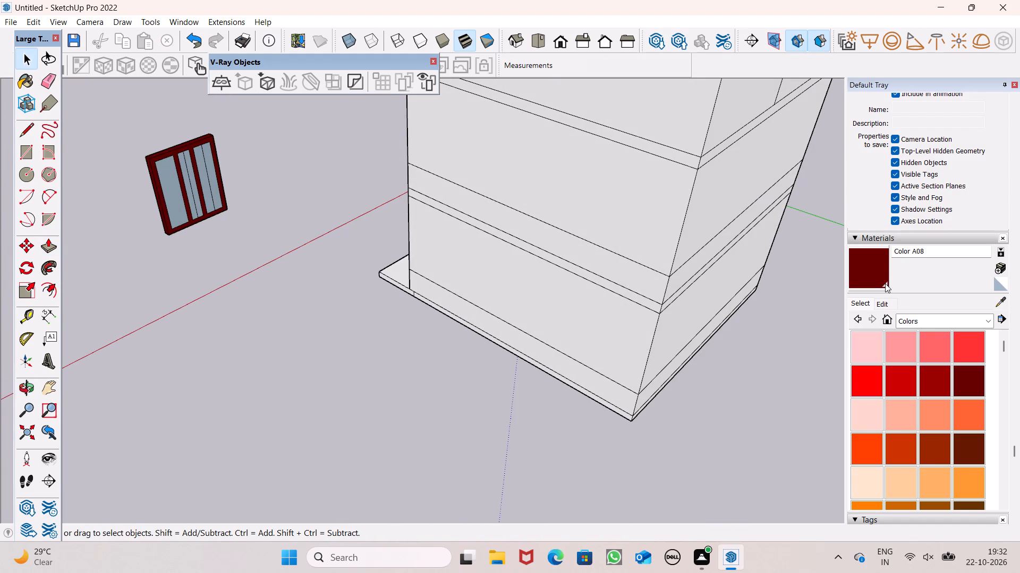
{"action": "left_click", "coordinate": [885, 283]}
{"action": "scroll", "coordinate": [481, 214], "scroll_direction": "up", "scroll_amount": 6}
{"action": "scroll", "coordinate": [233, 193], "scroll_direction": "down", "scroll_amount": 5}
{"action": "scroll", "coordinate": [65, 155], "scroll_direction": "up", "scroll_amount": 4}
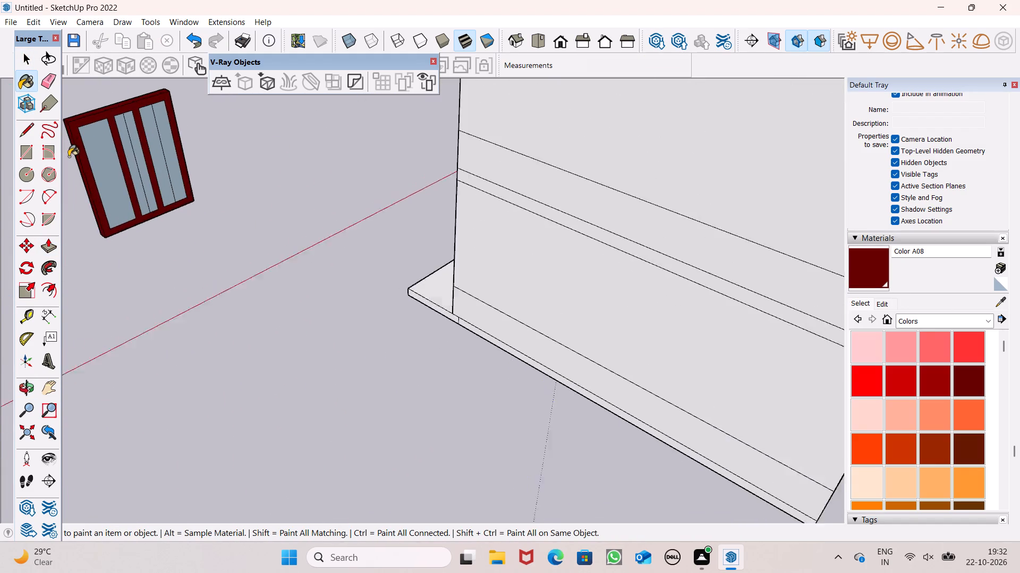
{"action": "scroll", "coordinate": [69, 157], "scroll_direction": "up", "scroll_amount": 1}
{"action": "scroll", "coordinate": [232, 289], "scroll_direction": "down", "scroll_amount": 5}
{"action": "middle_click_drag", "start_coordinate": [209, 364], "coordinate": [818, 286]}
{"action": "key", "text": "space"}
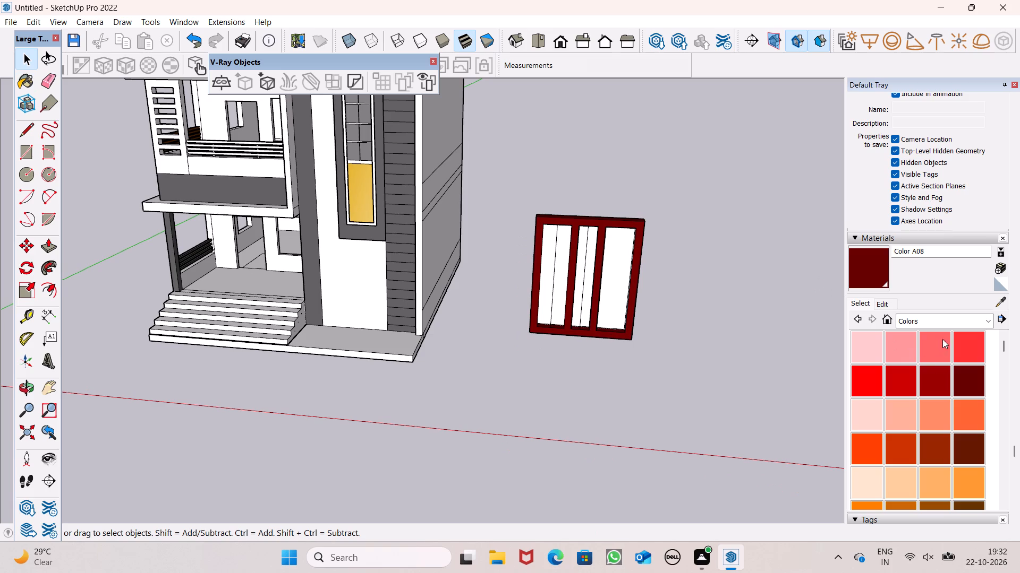
Undo the frame extrusion, opening lines, paint, dividers, offset and base rectangle until the whole freestanding panel is removed.
{"action": "scroll", "coordinate": [336, 294], "scroll_direction": "down", "scroll_amount": 2}
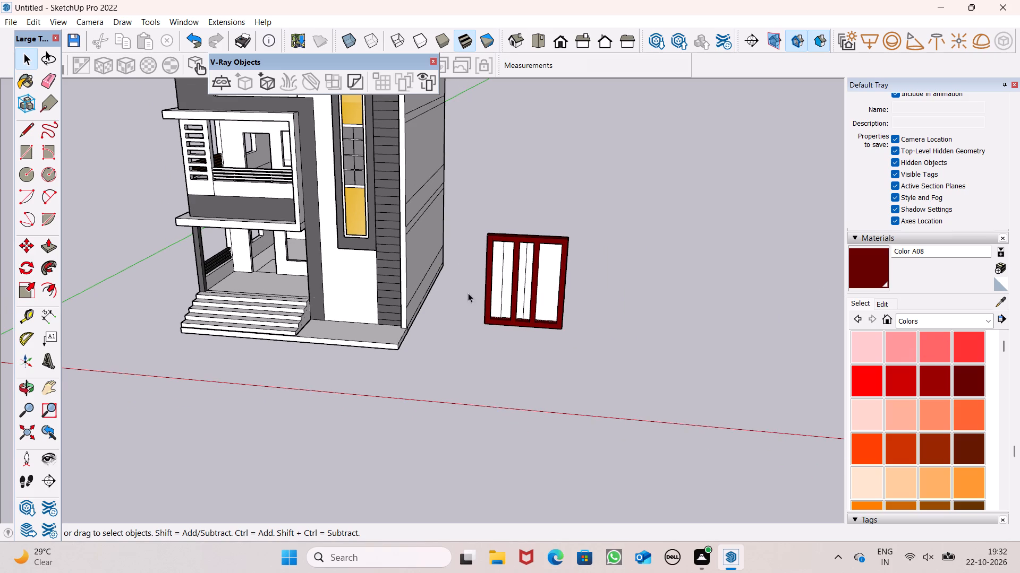
{"action": "scroll", "coordinate": [642, 292], "scroll_direction": "up", "scroll_amount": 2}
{"action": "left_click", "coordinate": [35, 149]}
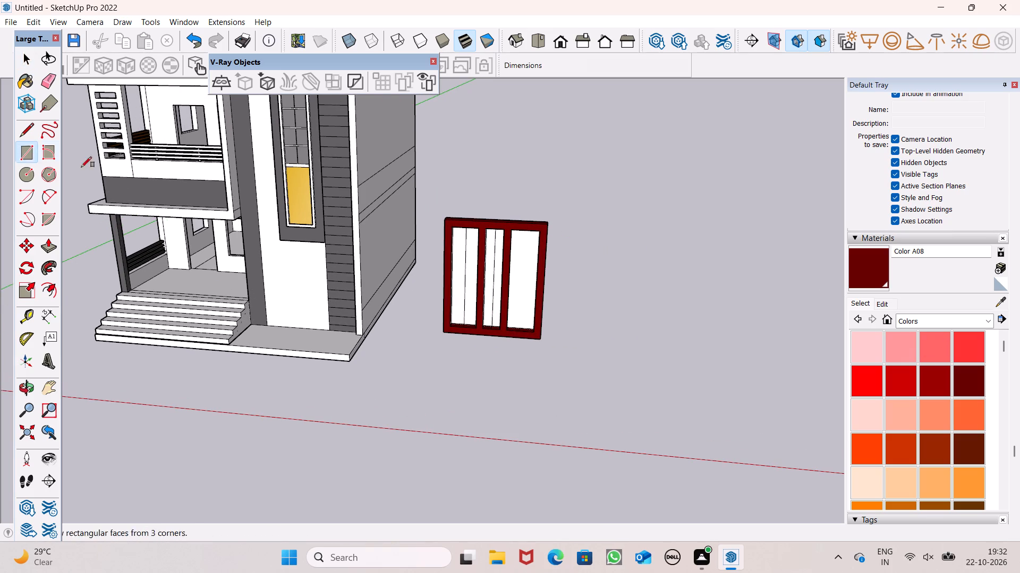
{"action": "scroll", "coordinate": [314, 341], "scroll_direction": "down", "scroll_amount": 1}
{"action": "middle_click_drag", "start_coordinate": [343, 344], "coordinate": [396, 293]}
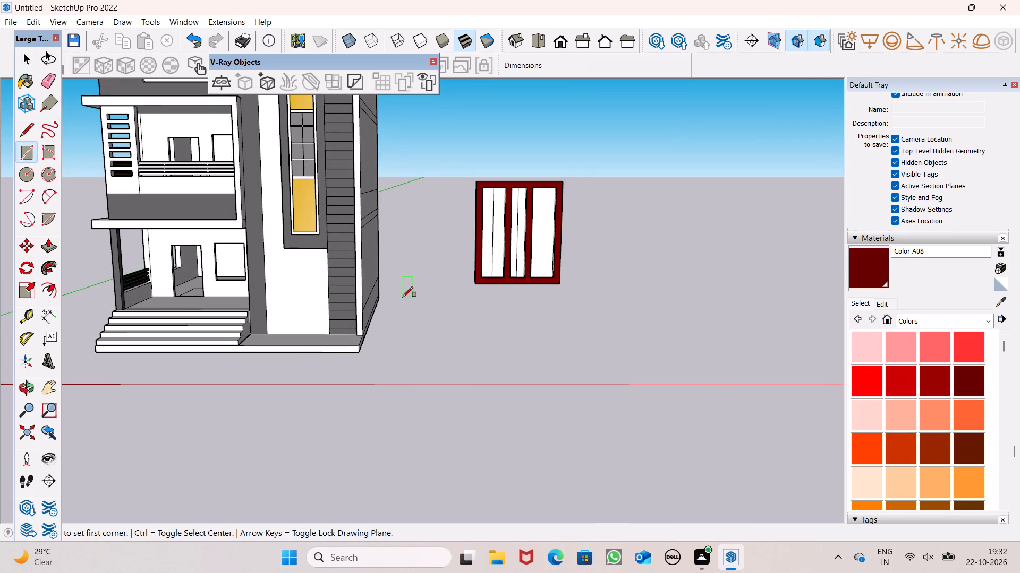
{"action": "key", "text": "ctrl+z"}
{"action": "key", "text": "ctrl+z"}
{"action": "key", "text": "ctrl+z"}
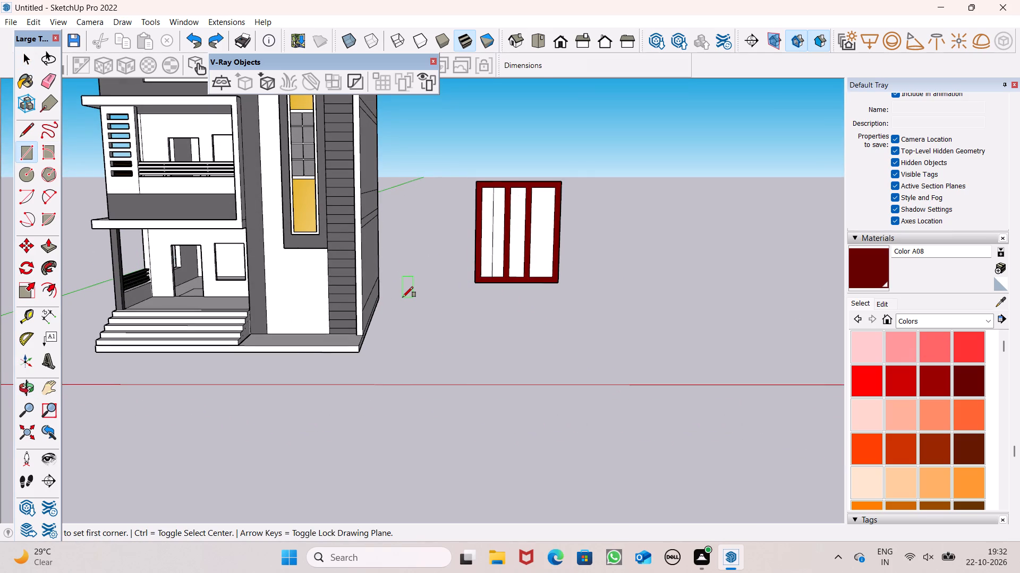
{"action": "key", "text": "ctrl+z"}
{"action": "key", "text": "ctrl+z"}
{"action": "key", "text": "ctrl+z"}
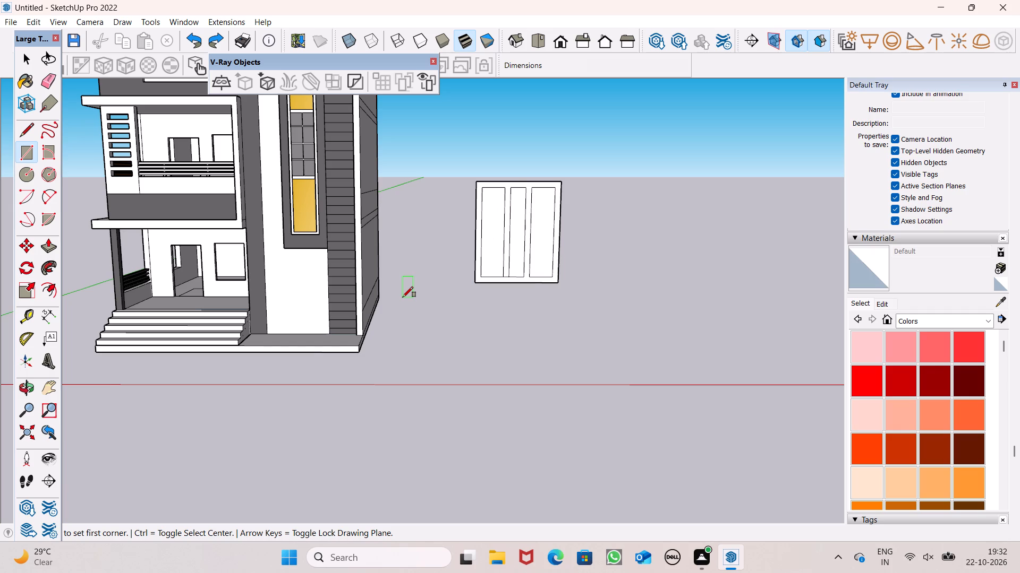
{"action": "key", "text": "ctrl+z"}
{"action": "key", "text": "ctrl+z"}
{"action": "key", "text": "ctrl+z"}
{"action": "key", "text": "ctrl+z"}
{"action": "key", "text": "ctrl+z"}
{"action": "key", "text": "ctrl+z"}
{"action": "key", "text": "ctrl+z"}
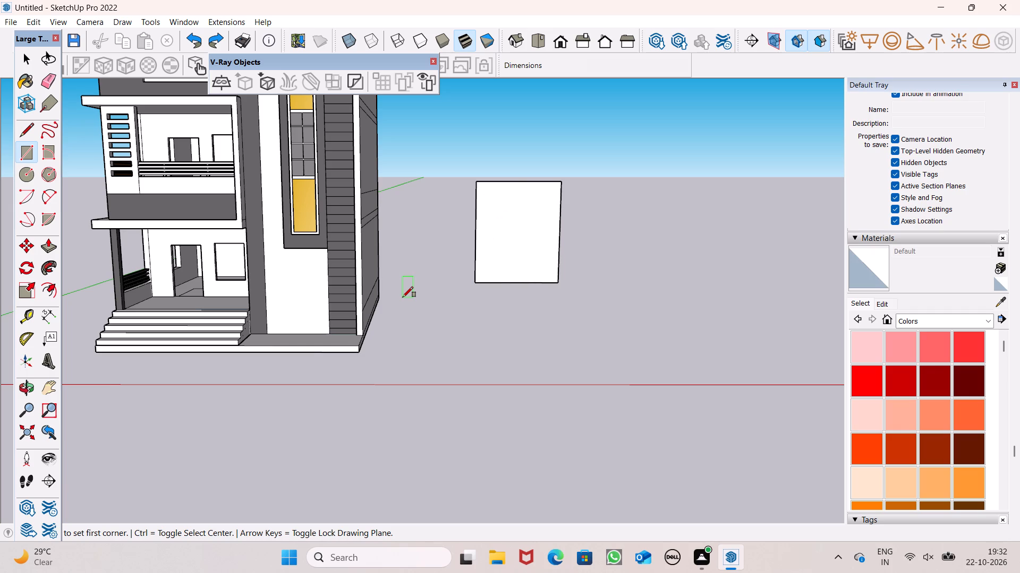
{"action": "key", "text": "ctrl+z"}
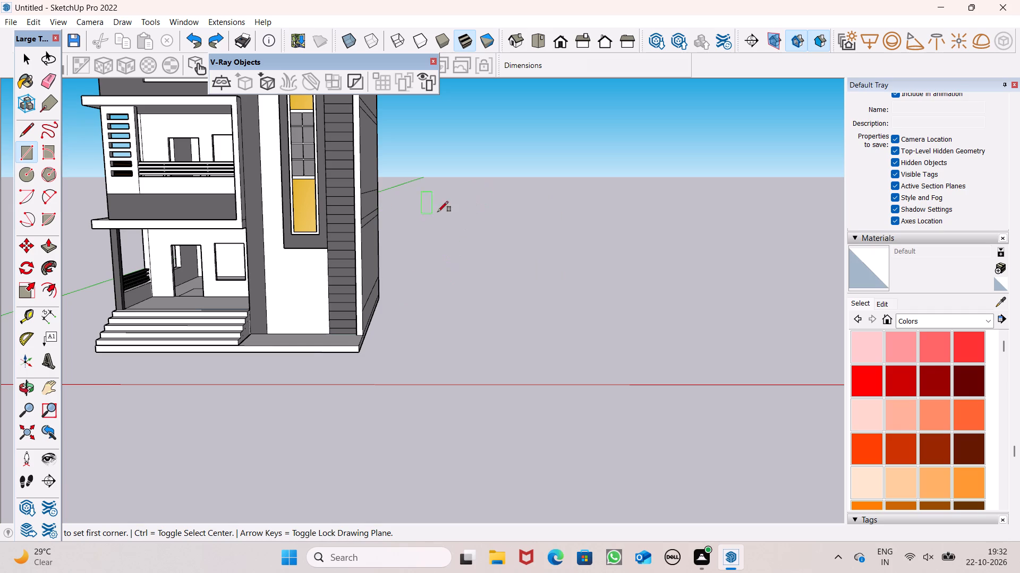
Draw a 4' by 5' upright rectangle in the empty space beside the house.
{"action": "left_click", "coordinate": [464, 197]}
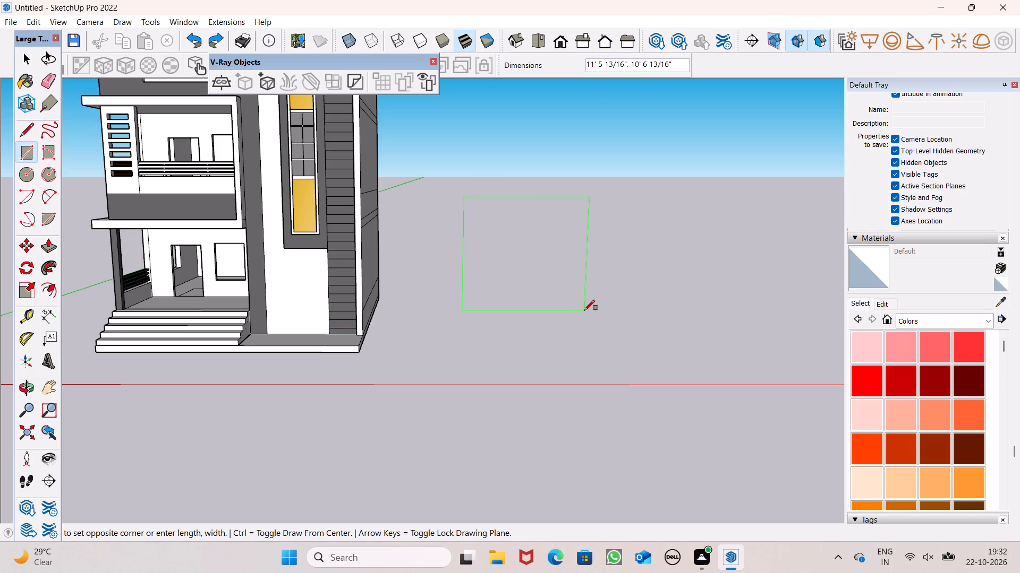
{"action": "type", "text": "4'"}
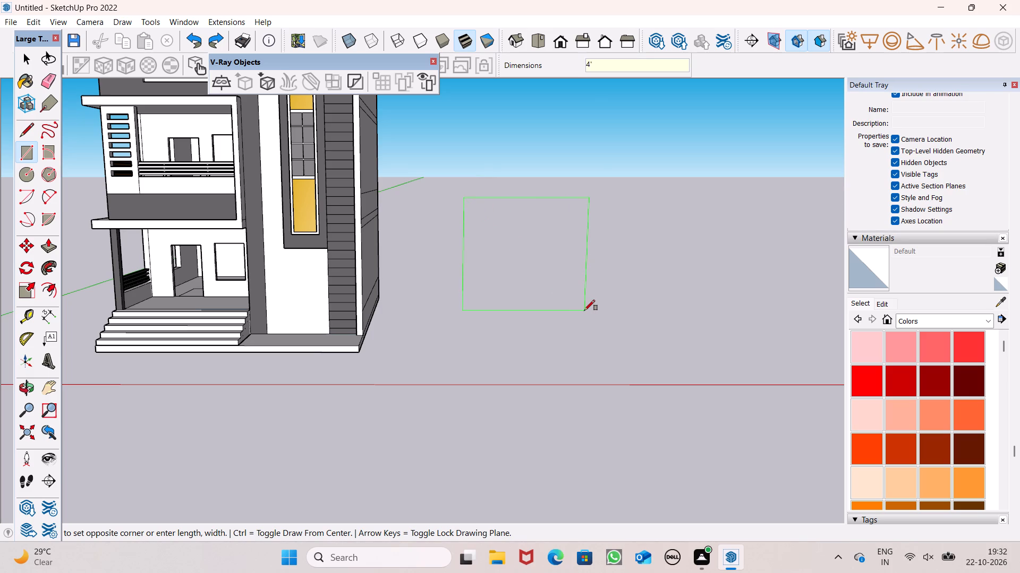
{"action": "type", "text": ",5'"}
{"action": "key", "text": "Return"}
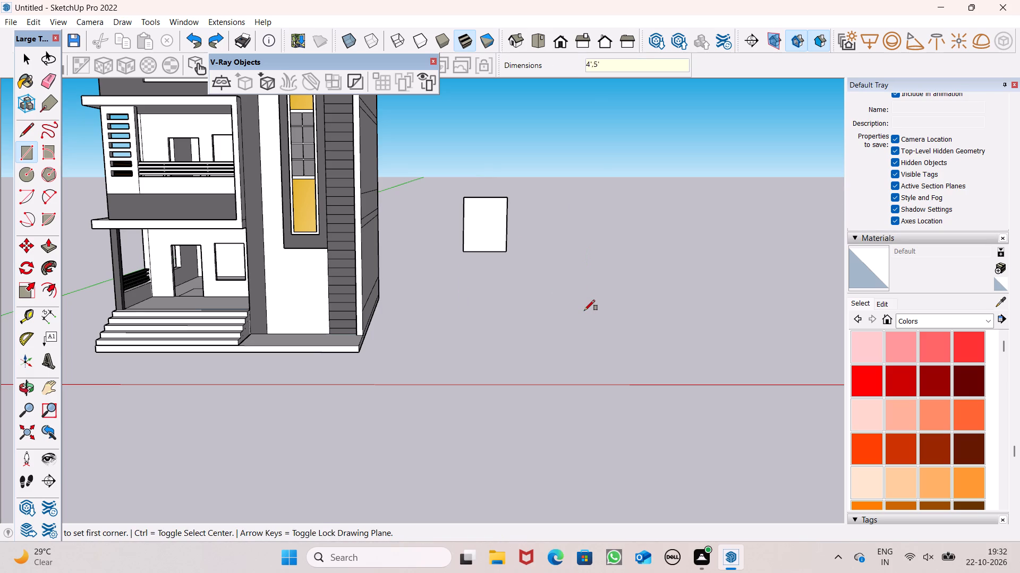
{"action": "key", "text": "space"}
Offset the rectangle's outline inward to form a narrow border frame around the panel.
{"action": "scroll", "coordinate": [406, 244], "scroll_direction": "up", "scroll_amount": 2}
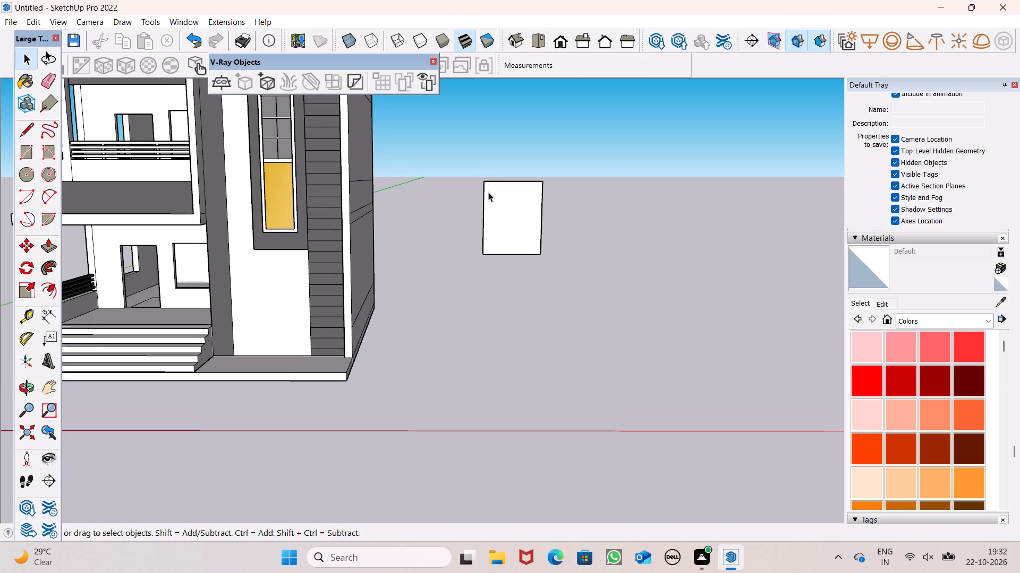
{"action": "scroll", "coordinate": [488, 192], "scroll_direction": "up", "scroll_amount": 7}
{"action": "scroll", "coordinate": [541, 173], "scroll_direction": "down", "scroll_amount": 1}
{"action": "scroll", "coordinate": [639, 185], "scroll_direction": "up", "scroll_amount": 2}
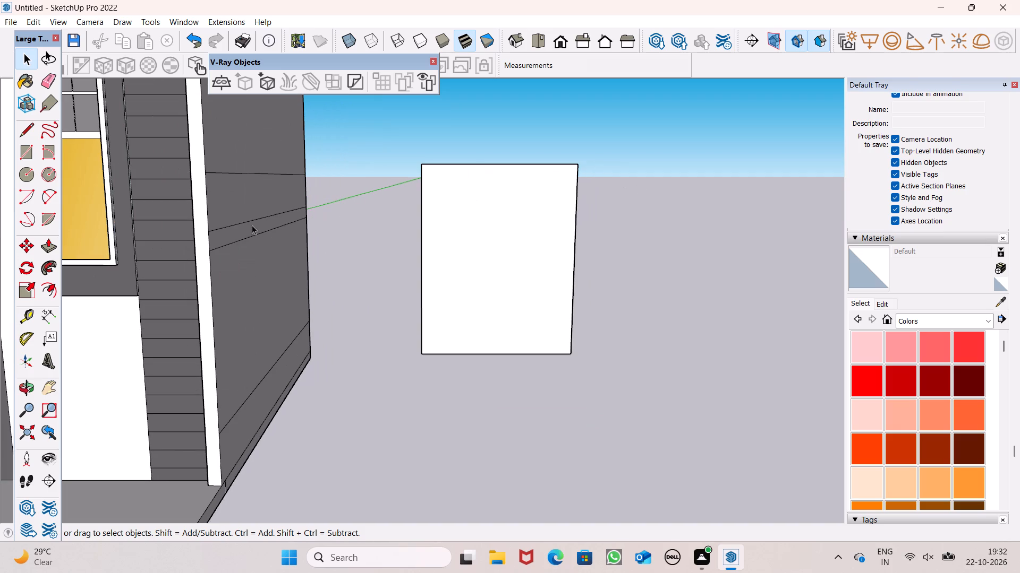
{"action": "left_click", "coordinate": [49, 290]}
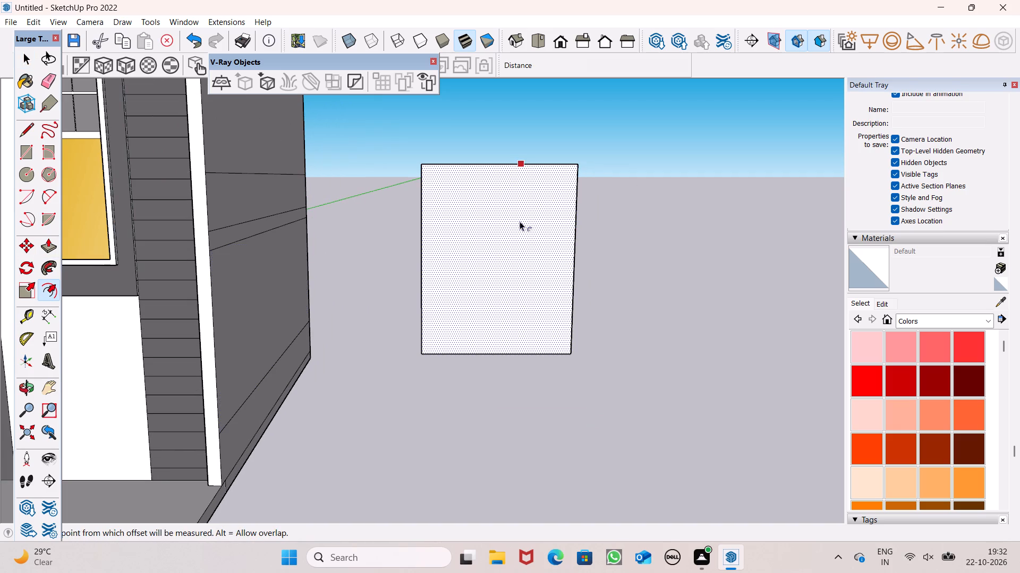
{"action": "left_click_drag", "start_coordinate": [495, 201], "coordinate": [485, 179]}
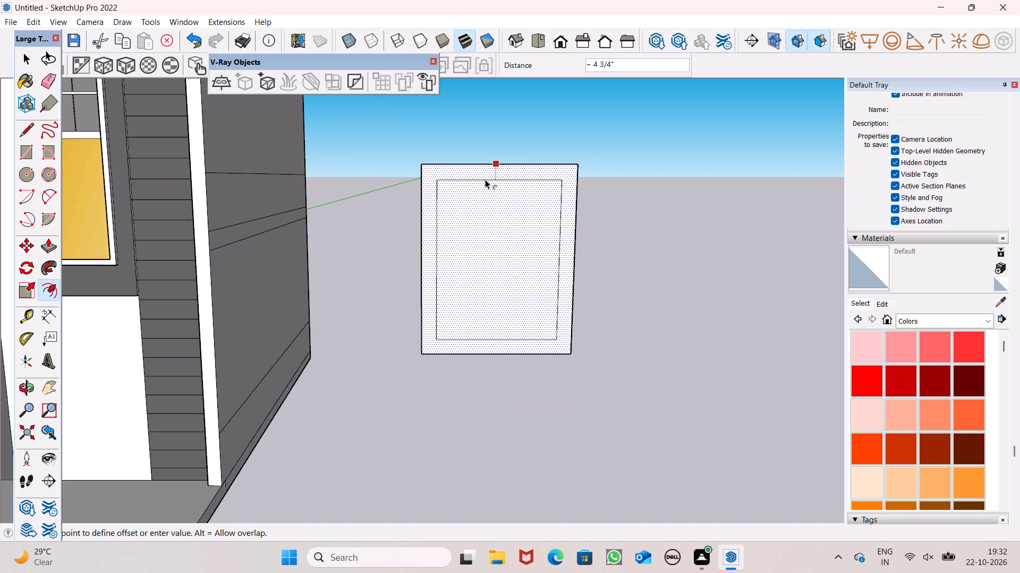
{"action": "left_click_drag", "start_coordinate": [485, 179], "coordinate": [490, 174]}
{"action": "key", "text": "space"}
{"action": "left_click", "coordinate": [592, 205]}
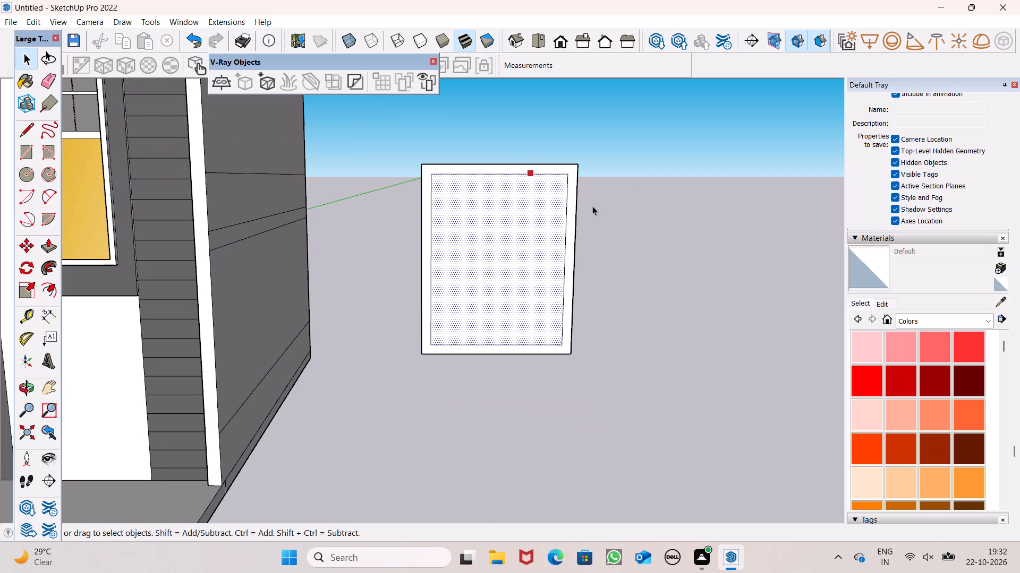
Draw a vertical divider strip about 1 13/16" by 4' 6" between the frame's inner top and bottom edges, left of centre.
{"action": "scroll", "coordinate": [594, 223], "scroll_direction": "down", "scroll_amount": 1}
{"action": "middle_click_drag", "start_coordinate": [610, 240], "coordinate": [614, 235]}
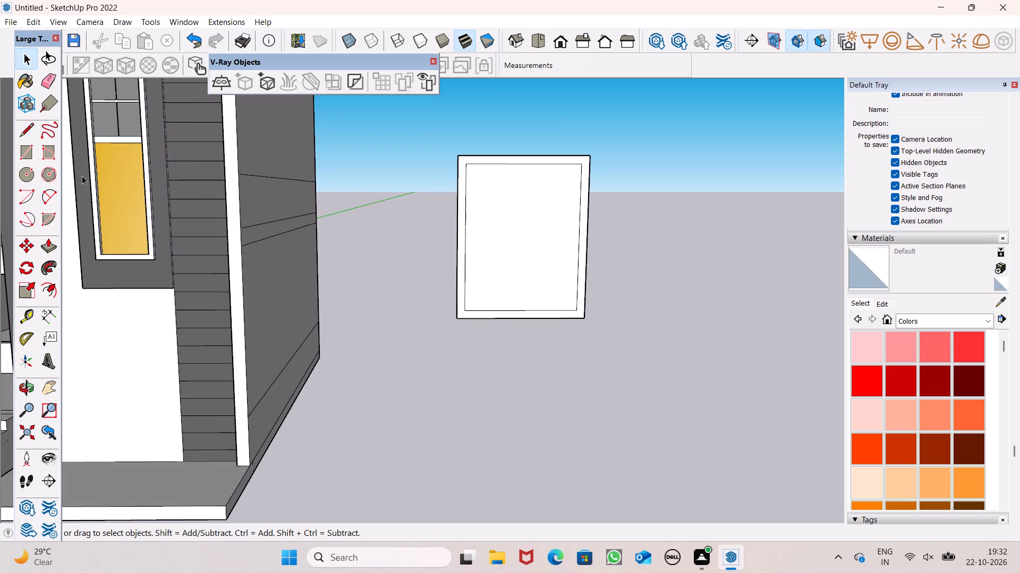
{"action": "left_click", "coordinate": [17, 149]}
{"action": "middle_click_drag", "start_coordinate": [620, 286], "coordinate": [608, 302]}
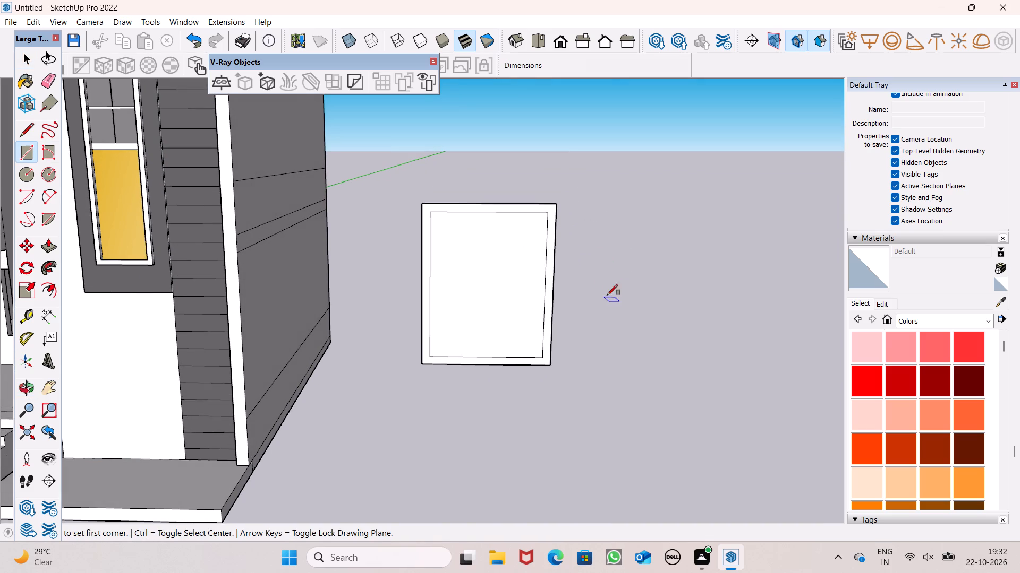
{"action": "scroll", "coordinate": [465, 263], "scroll_direction": "up", "scroll_amount": 1}
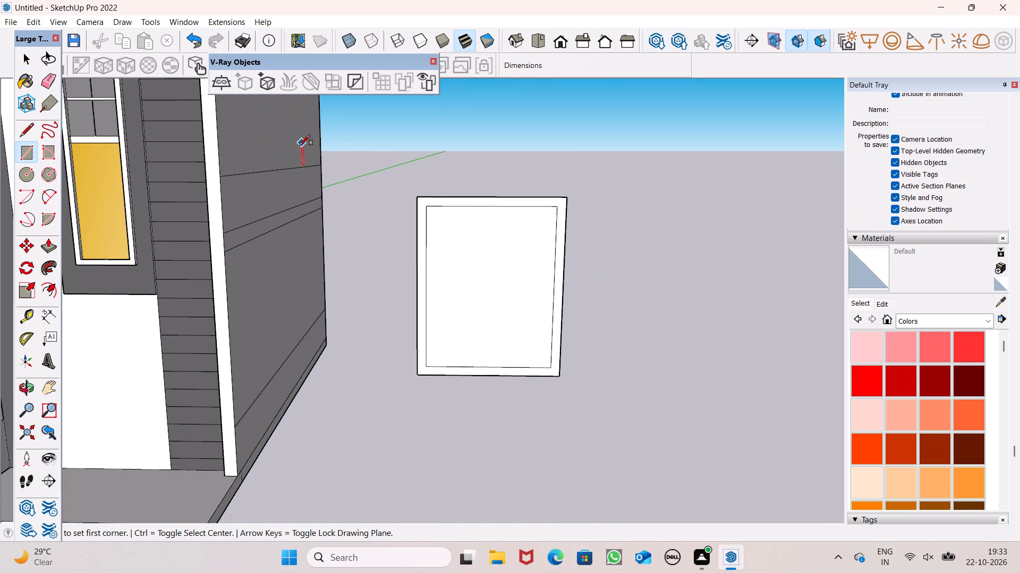
{"action": "scroll", "coordinate": [455, 216], "scroll_direction": "up", "scroll_amount": 7}
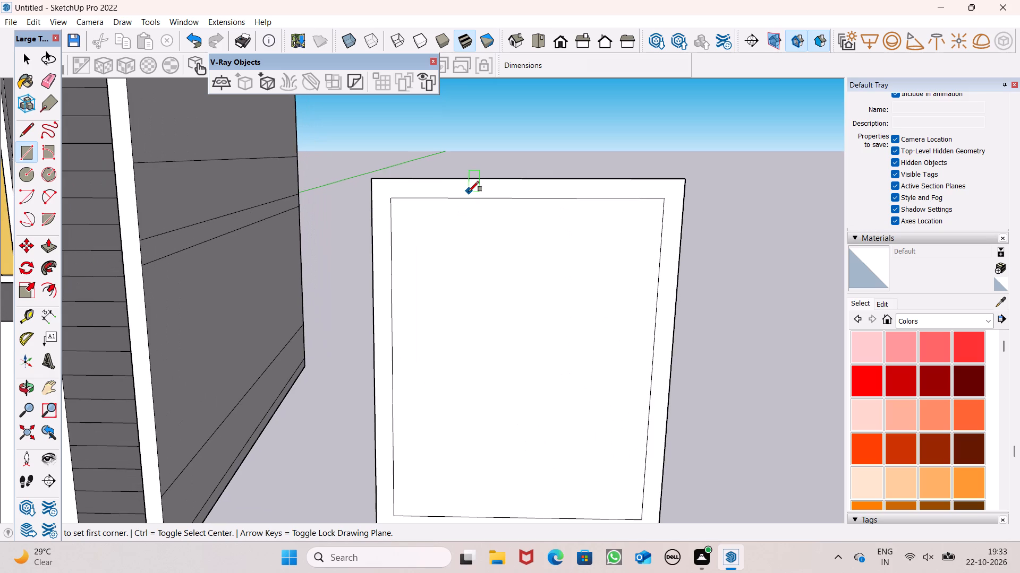
{"action": "left_click", "coordinate": [464, 199]}
{"action": "scroll", "coordinate": [478, 201], "scroll_direction": "down", "scroll_amount": 4}
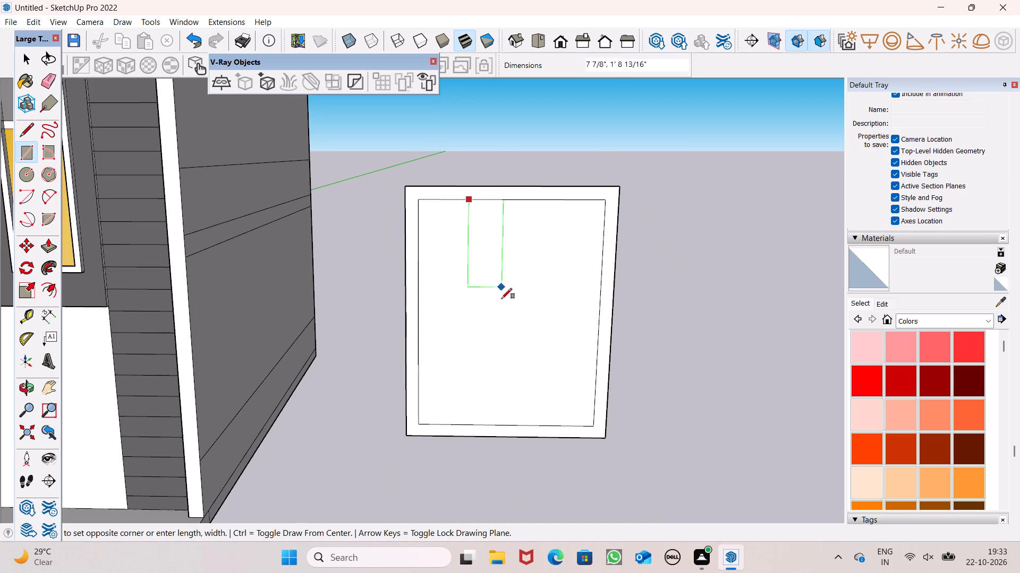
{"action": "left_click", "coordinate": [473, 424]}
{"action": "key", "text": "space"}
Copy the vertical divider strip across to right of centre inside the frame, keeping the original in place.
{"action": "left_click", "coordinate": [466, 418]}
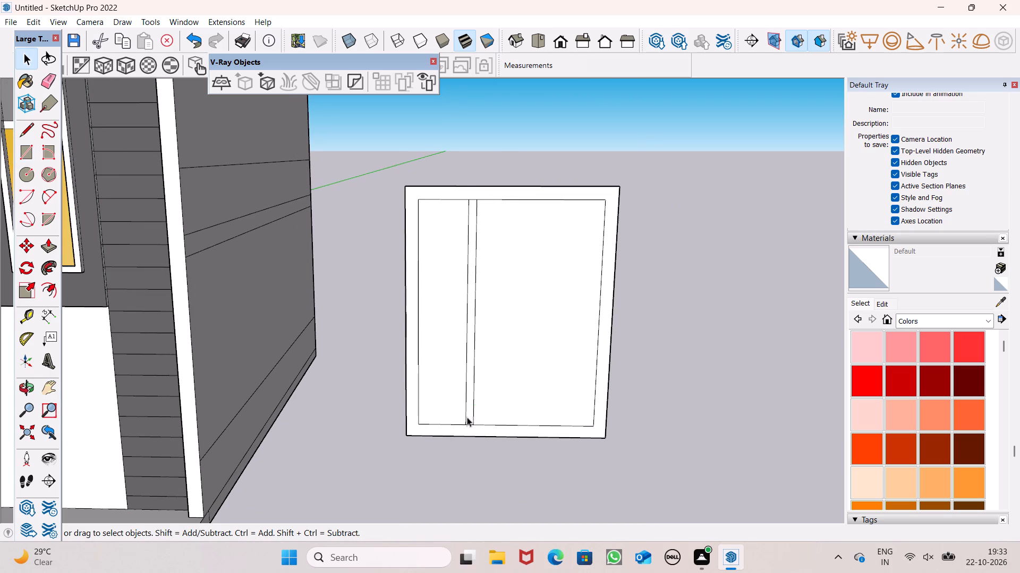
{"action": "left_click", "coordinate": [462, 461]}
{"action": "double_click", "coordinate": [469, 413]}
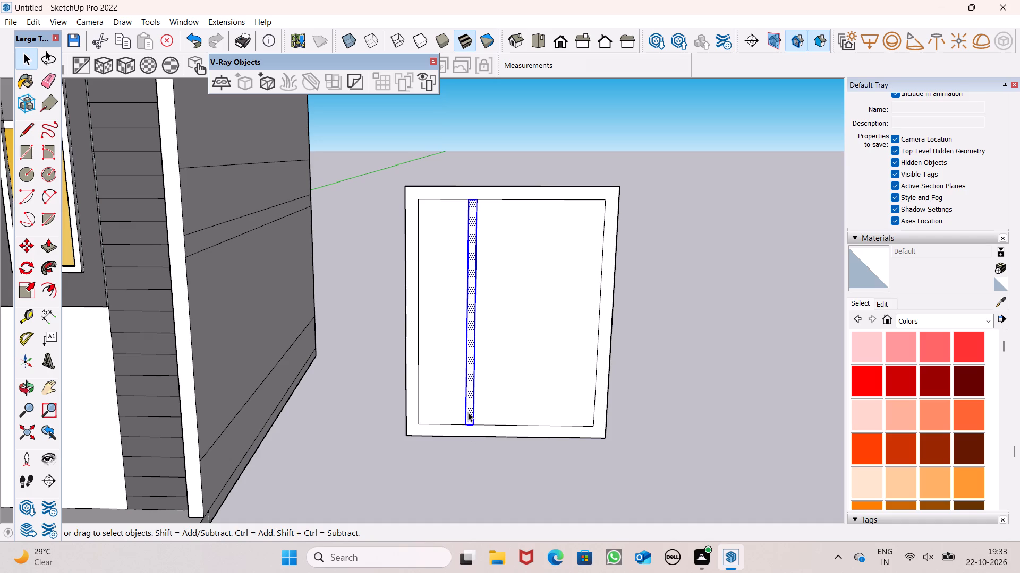
{"action": "key", "text": "m"}
{"action": "key", "text": "Return"}
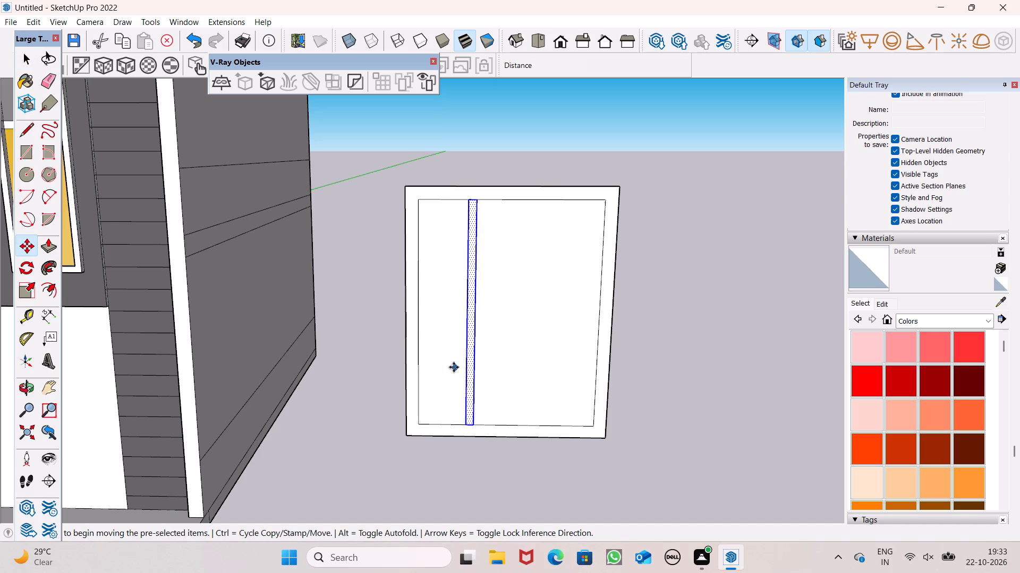
{"action": "left_click", "coordinate": [477, 353]}
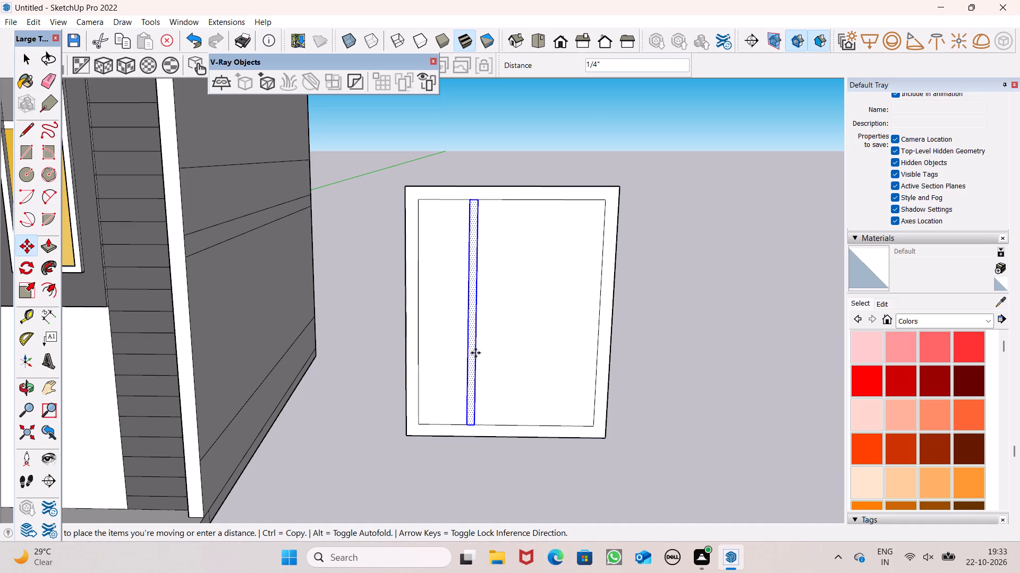
{"action": "left_click_drag", "start_coordinate": [475, 351], "coordinate": [536, 354]}
{"action": "key", "text": "space"}
{"action": "left_click", "coordinate": [652, 384]}
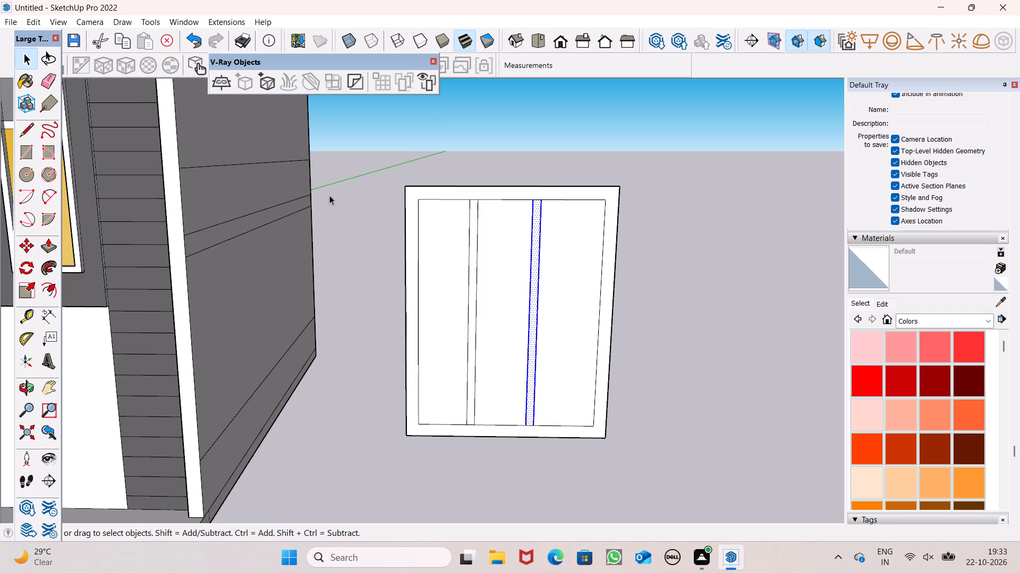
Draw a vertical line about 4' 6" long down the middle of the left bay and another down the middle bay.
{"action": "left_click", "coordinate": [22, 136]}
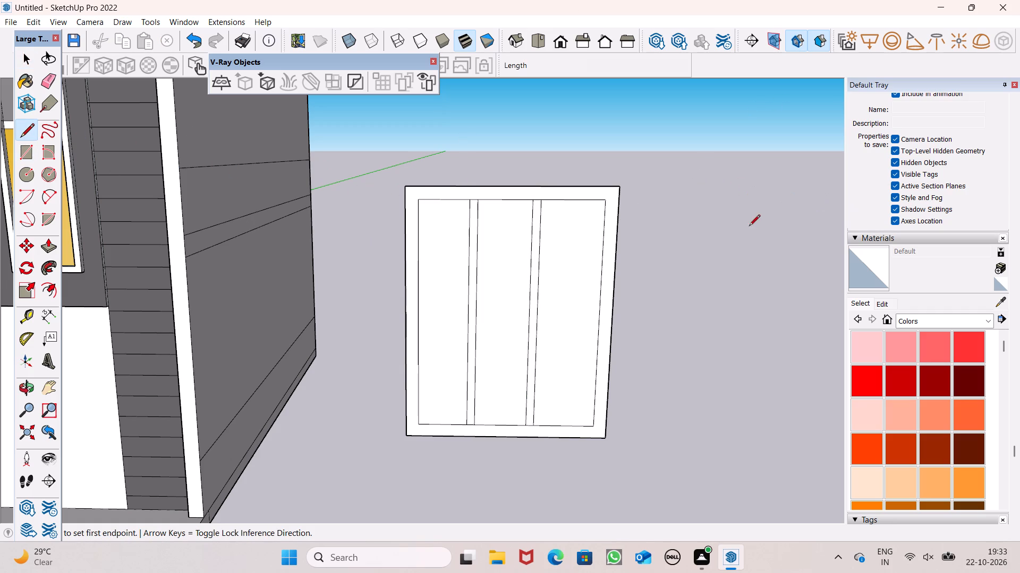
{"action": "left_click", "coordinate": [442, 203]}
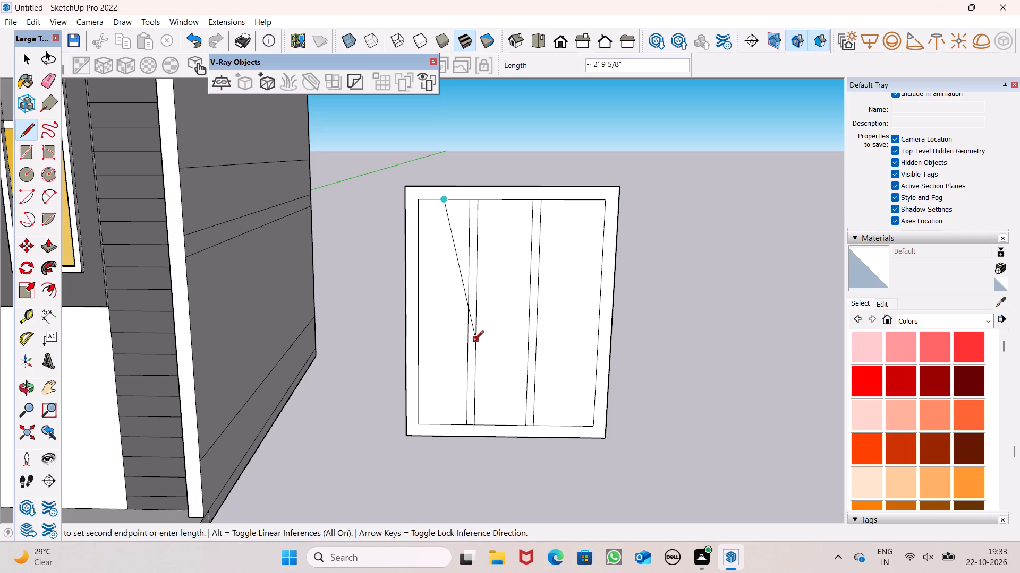
{"action": "left_click", "coordinate": [443, 424]}
{"action": "left_click", "coordinate": [501, 199]}
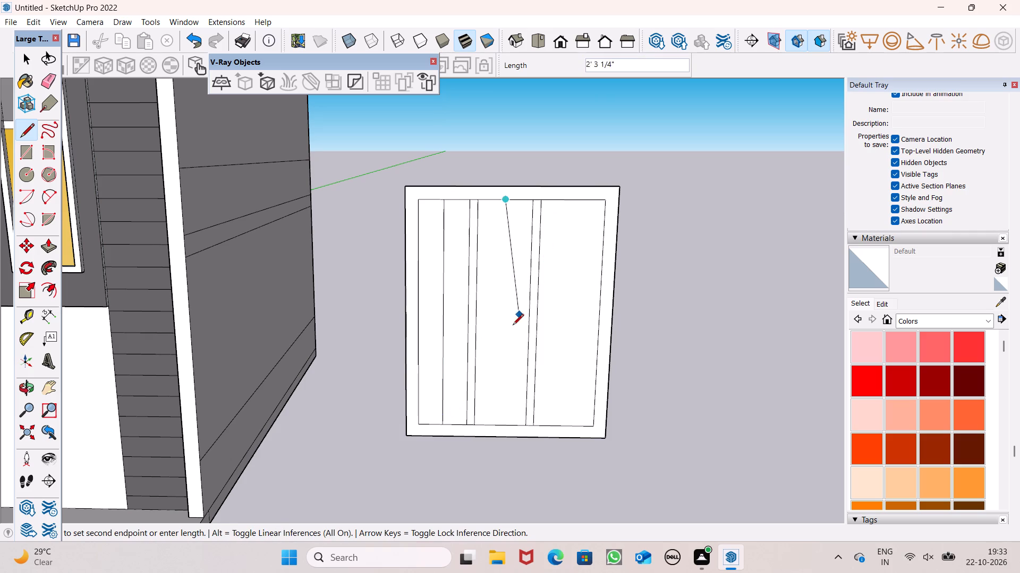
{"action": "left_click", "coordinate": [494, 424]}
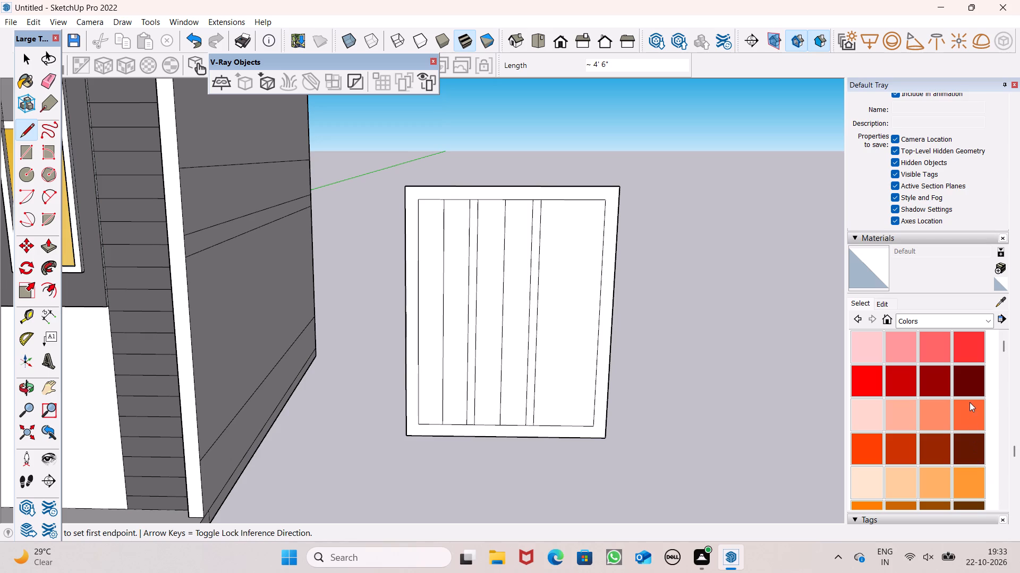
Paint the border frame and both vertical divider strips with the dark brown Color B08.
{"action": "left_click", "coordinate": [971, 455]}
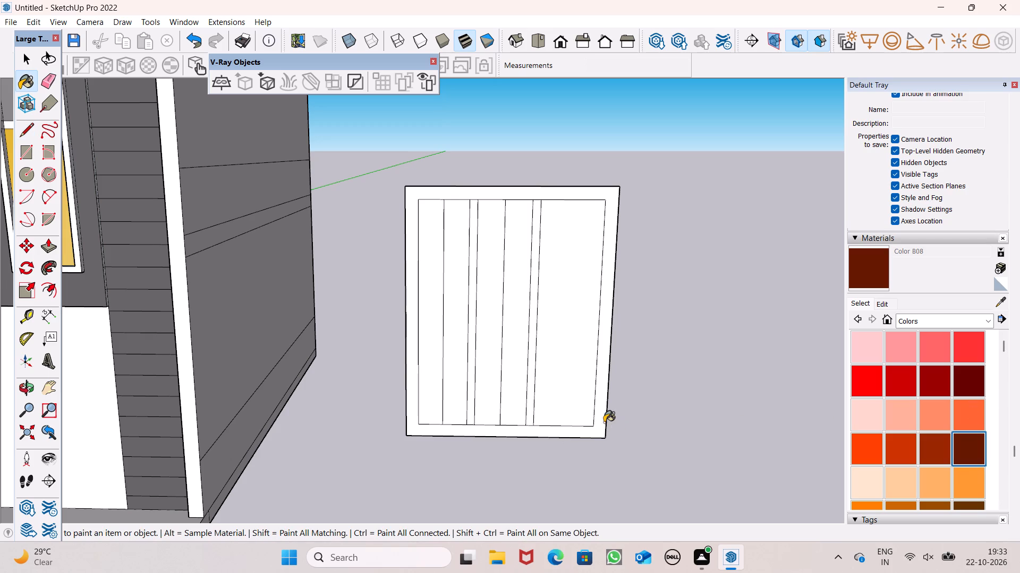
{"action": "left_click", "coordinate": [600, 422]}
{"action": "scroll", "coordinate": [521, 410], "scroll_direction": "up", "scroll_amount": 2}
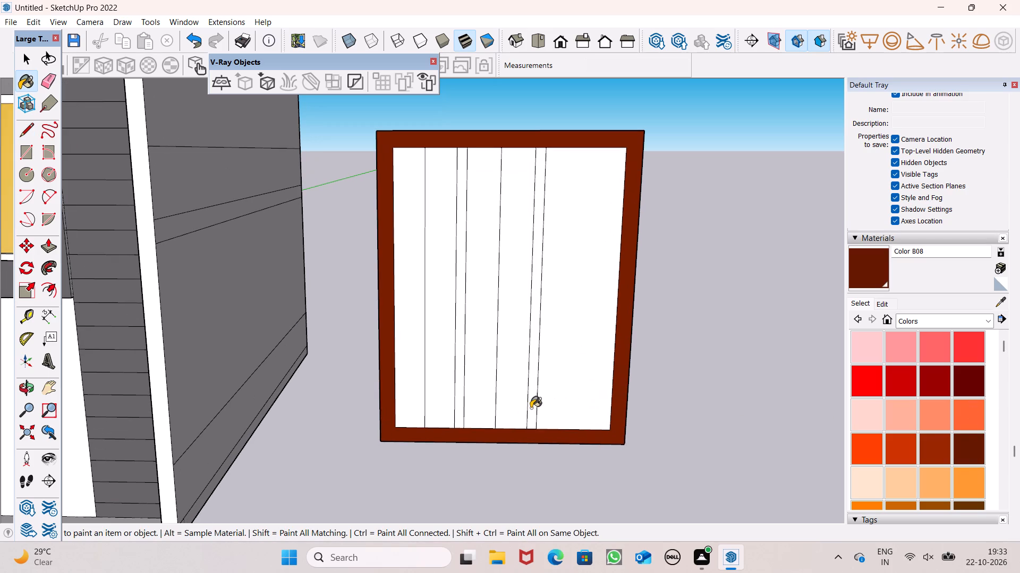
{"action": "left_click", "coordinate": [534, 405]}
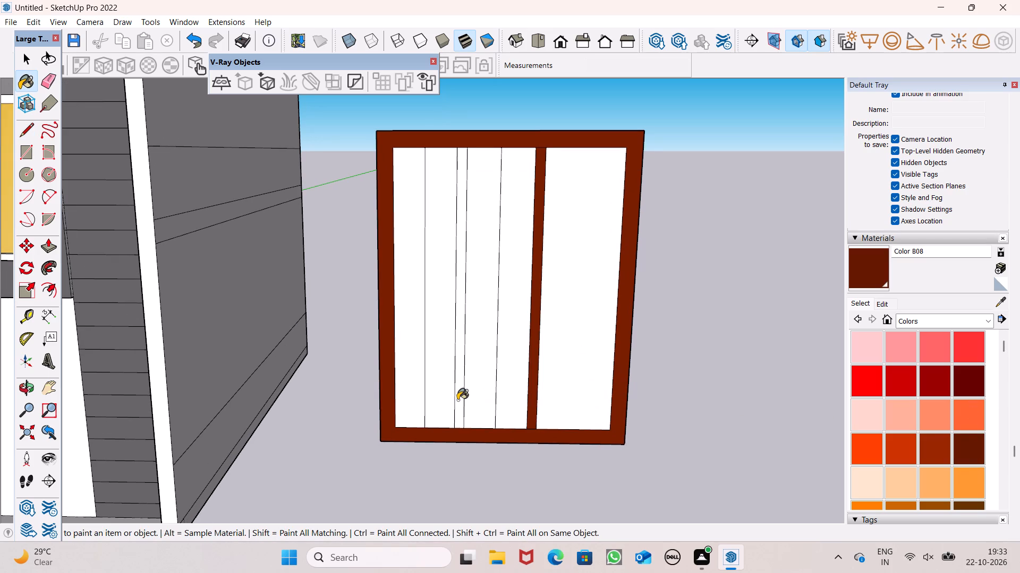
{"action": "left_click", "coordinate": [457, 400]}
{"action": "scroll", "coordinate": [469, 389], "scroll_direction": "down", "scroll_amount": 3}
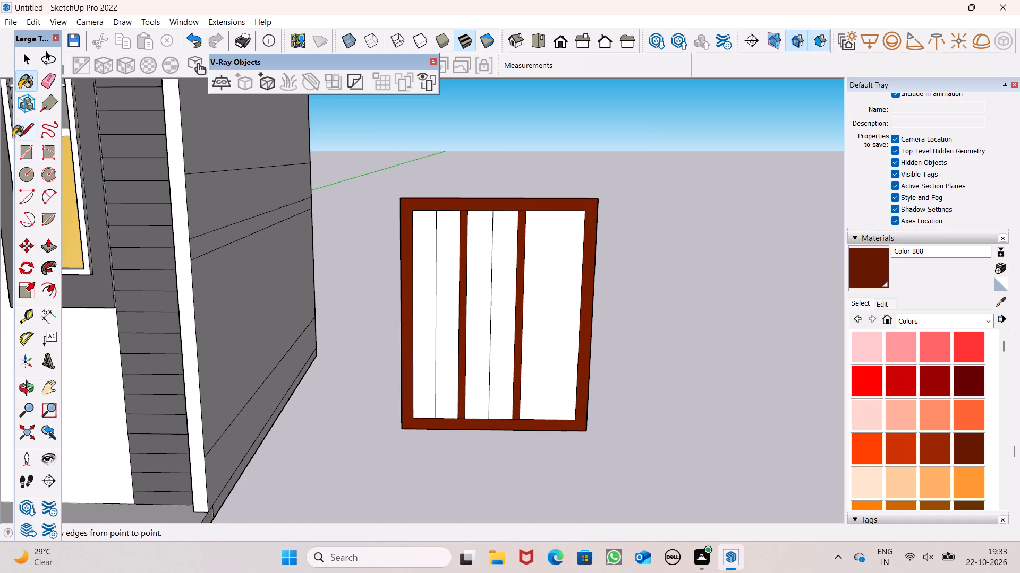
Erase the short edges where the two dividers meet the frame's top and bottom rails.
{"action": "left_click", "coordinate": [54, 77]}
{"action": "scroll", "coordinate": [475, 238], "scroll_direction": "up", "scroll_amount": 1}
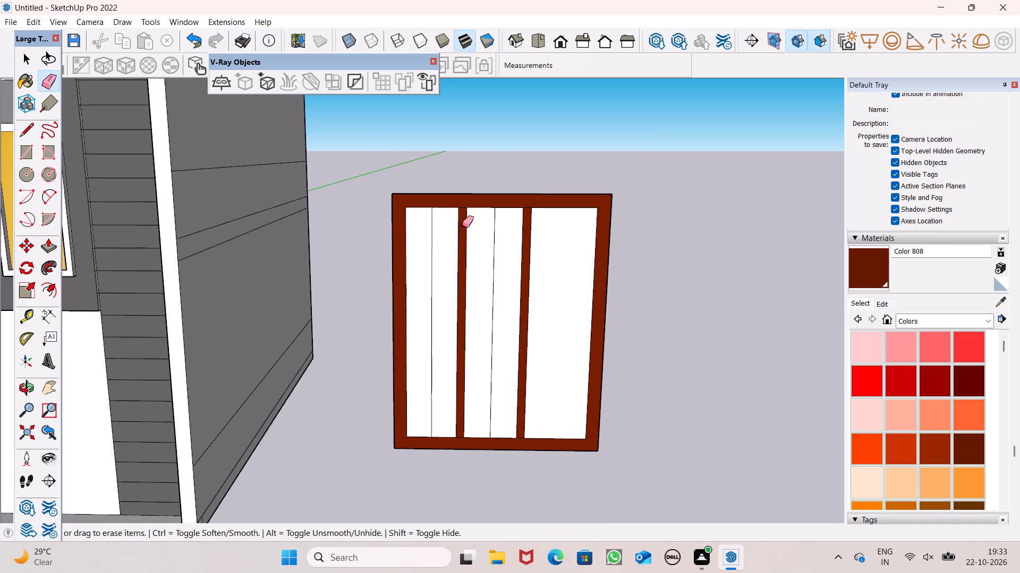
{"action": "scroll", "coordinate": [471, 194], "scroll_direction": "up", "scroll_amount": 11}
{"action": "left_click_drag", "start_coordinate": [405, 220], "coordinate": [405, 224]}
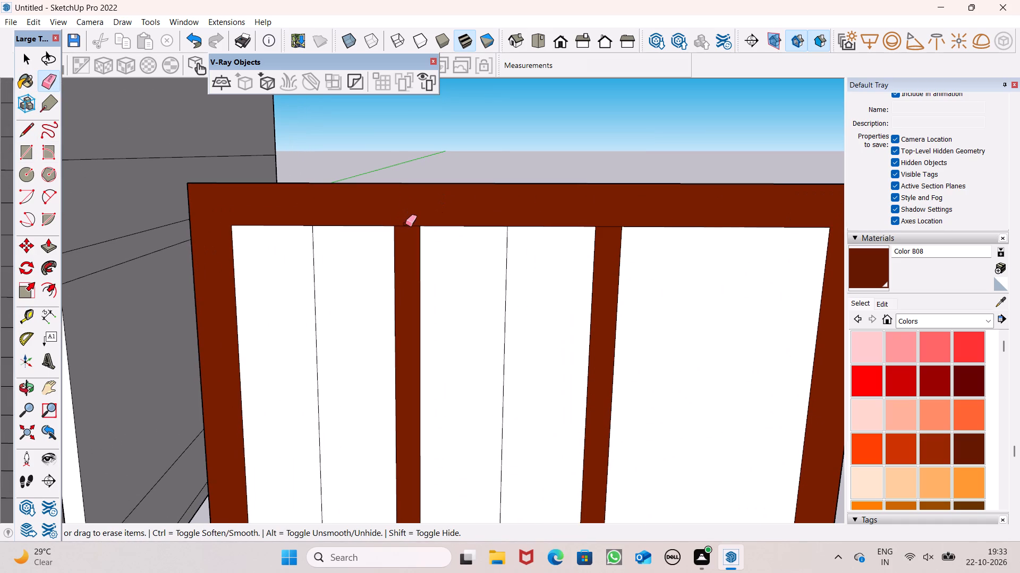
{"action": "left_click_drag", "start_coordinate": [405, 224], "coordinate": [405, 225]}
{"action": "left_click_drag", "start_coordinate": [606, 218], "coordinate": [606, 224]}
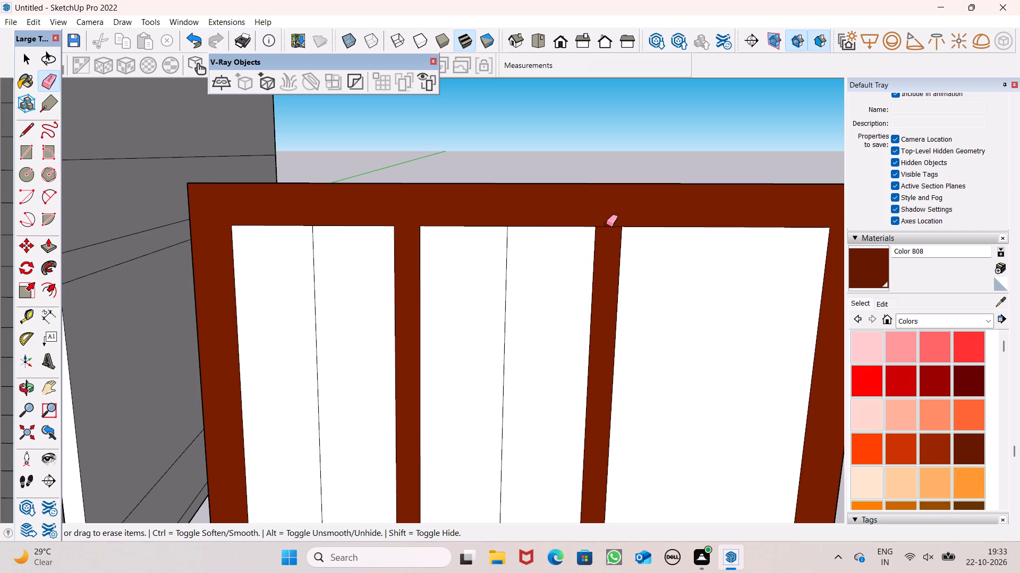
{"action": "left_click", "coordinate": [606, 224]}
{"action": "scroll", "coordinate": [575, 166], "scroll_direction": "down", "scroll_amount": 6}
{"action": "scroll", "coordinate": [579, 346], "scroll_direction": "up", "scroll_amount": 6}
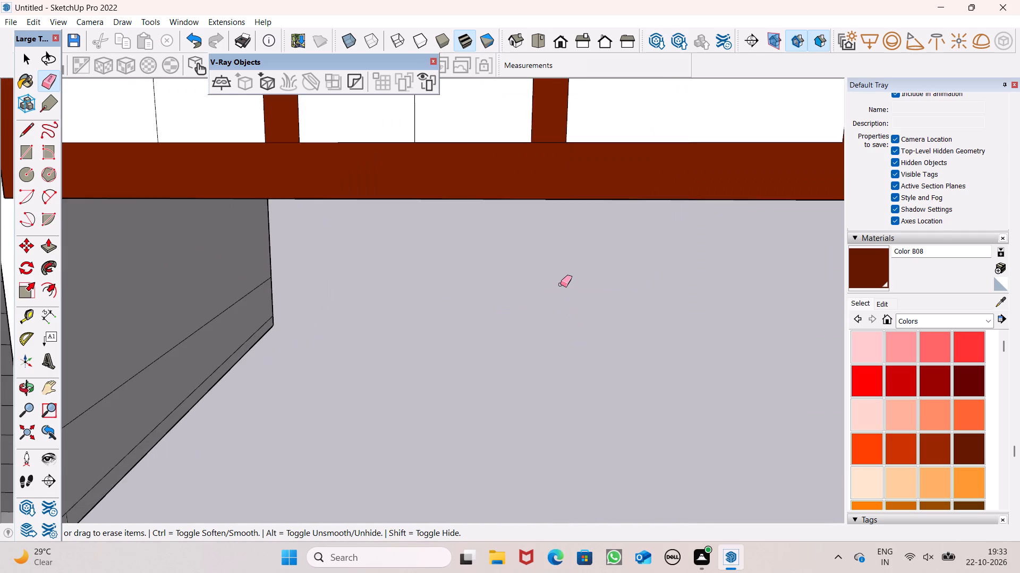
{"action": "scroll", "coordinate": [560, 284], "scroll_direction": "down", "scroll_amount": 2}
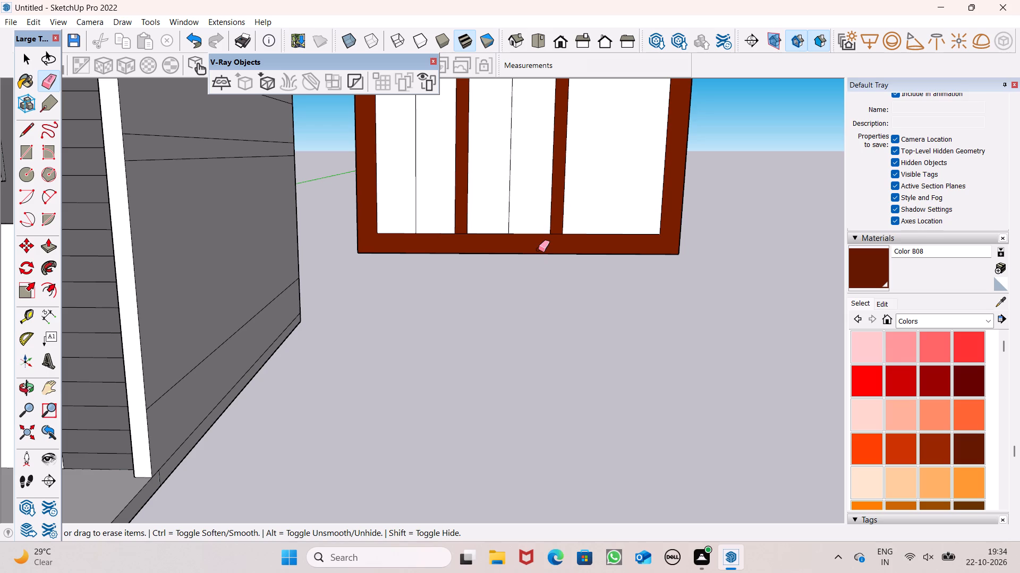
{"action": "scroll", "coordinate": [467, 227], "scroll_direction": "up", "scroll_amount": 5}
{"action": "left_click", "coordinate": [459, 235]}
{"action": "left_click_drag", "start_coordinate": [616, 238], "coordinate": [616, 238]}
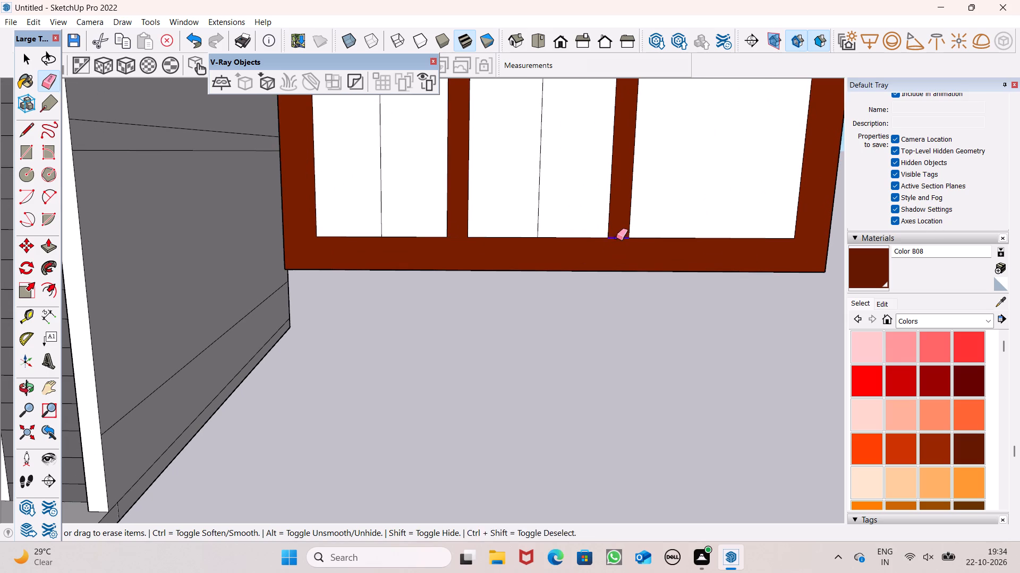
{"action": "left_click_drag", "start_coordinate": [616, 238], "coordinate": [619, 243]}
{"action": "scroll", "coordinate": [595, 308], "scroll_direction": "down", "scroll_amount": 5}
{"action": "key", "text": "space"}
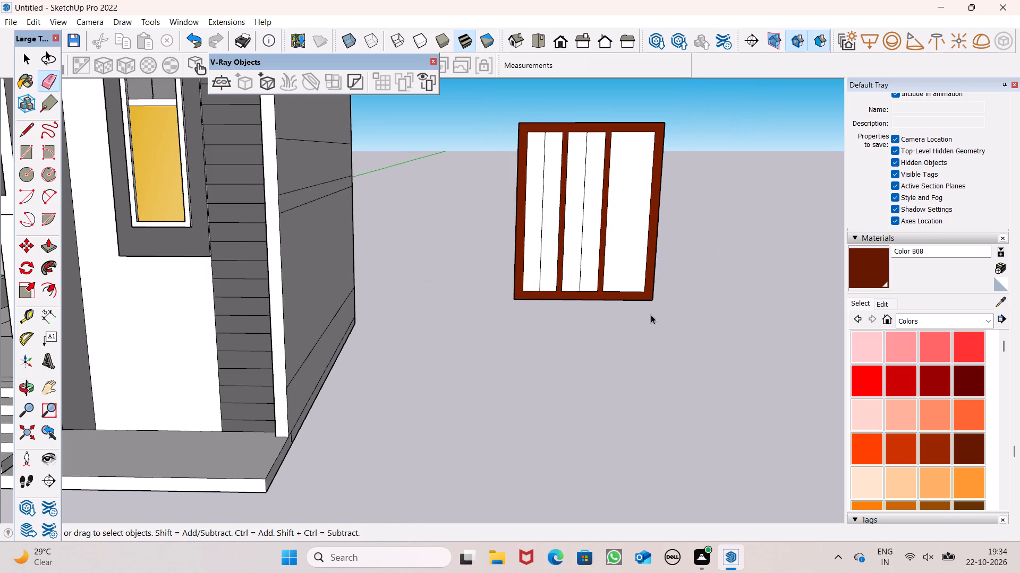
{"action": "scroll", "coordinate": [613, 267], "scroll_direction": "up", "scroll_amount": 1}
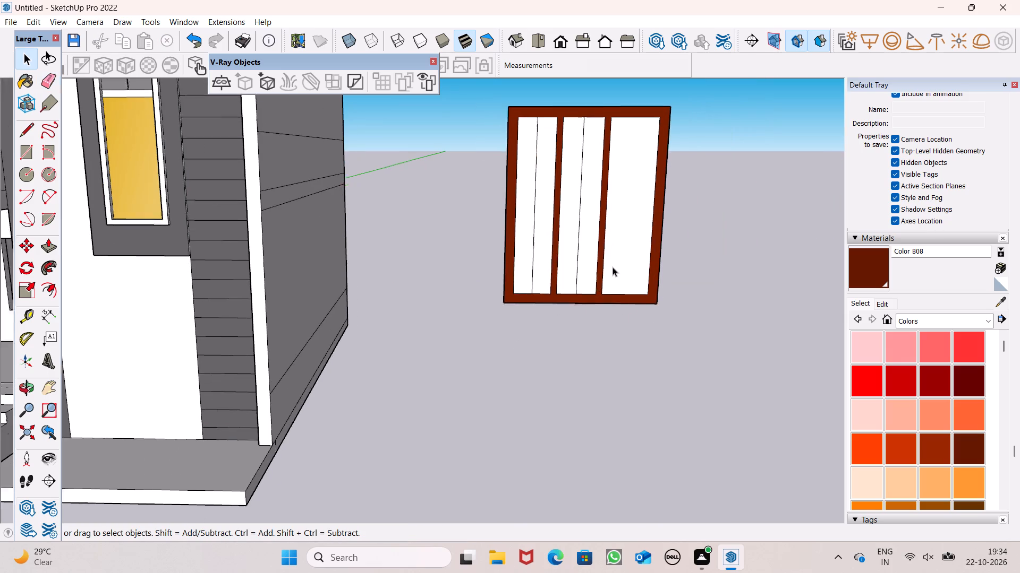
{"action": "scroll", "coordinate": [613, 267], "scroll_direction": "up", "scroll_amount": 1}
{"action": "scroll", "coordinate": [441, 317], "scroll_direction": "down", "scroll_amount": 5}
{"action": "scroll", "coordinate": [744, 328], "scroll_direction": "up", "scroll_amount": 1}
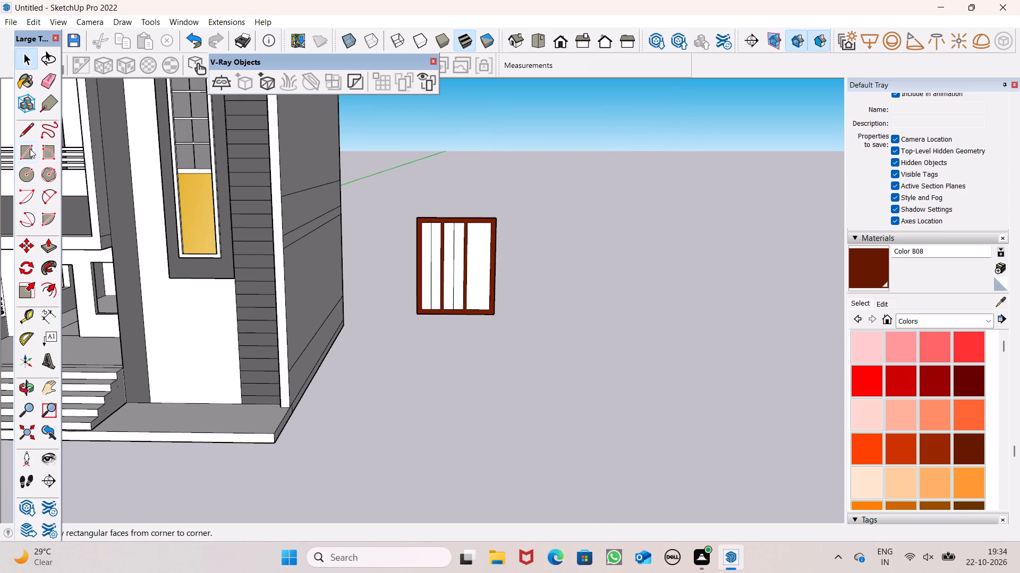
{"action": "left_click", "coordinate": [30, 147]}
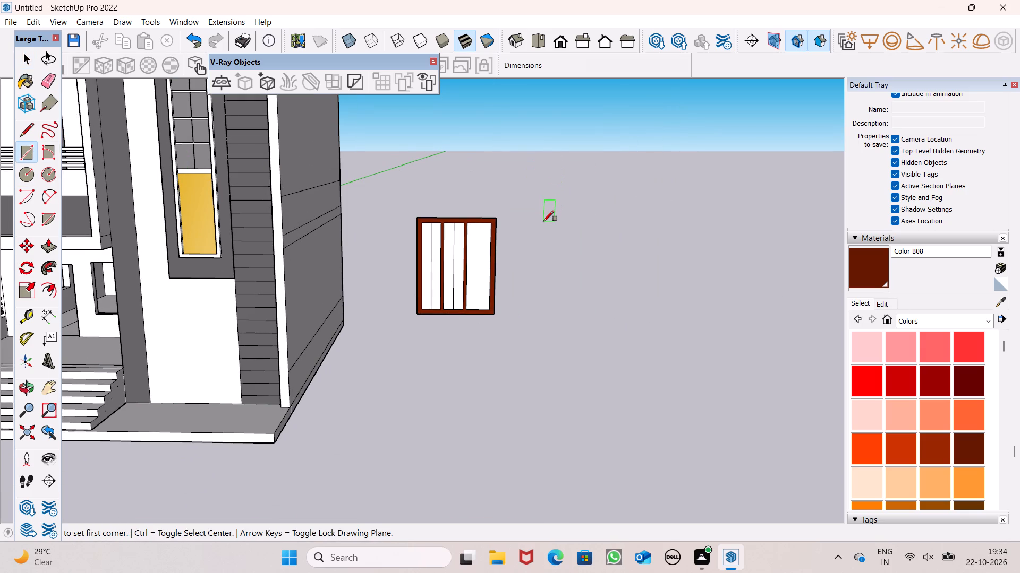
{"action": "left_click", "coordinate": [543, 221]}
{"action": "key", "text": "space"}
Draw a 4' by 7' upright rectangle in the empty space to the right of the brown-framed panel.
{"action": "middle_click_drag", "start_coordinate": [610, 340], "coordinate": [605, 304]}
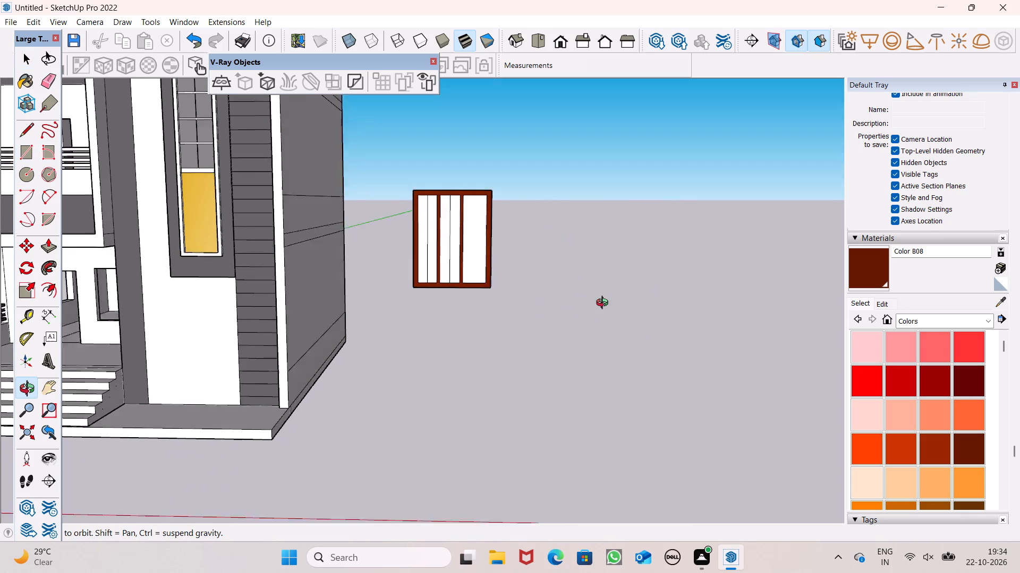
{"action": "middle_click_drag", "start_coordinate": [605, 304], "coordinate": [603, 292]}
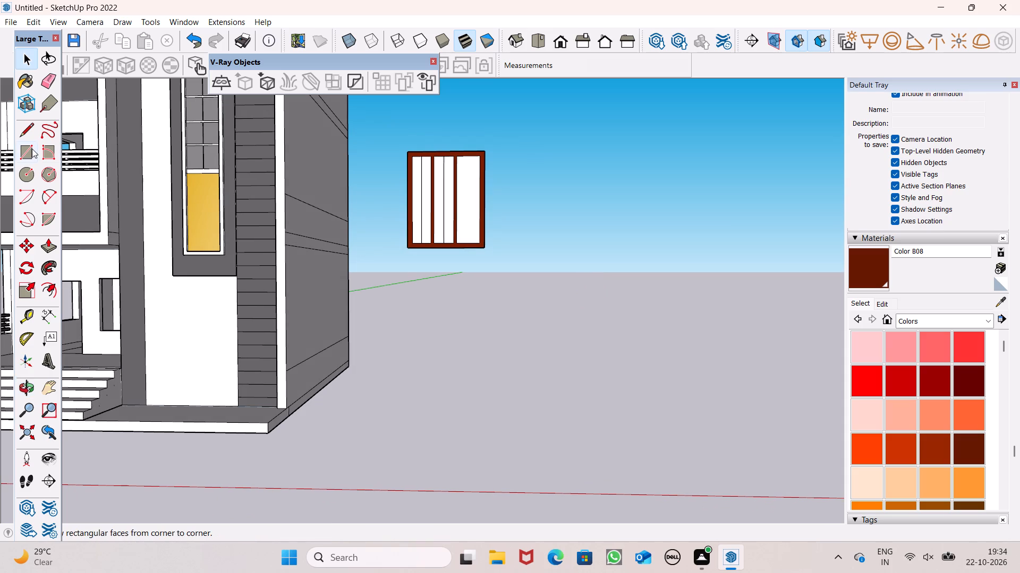
{"action": "left_click", "coordinate": [32, 149]}
{"action": "left_click", "coordinate": [545, 159]}
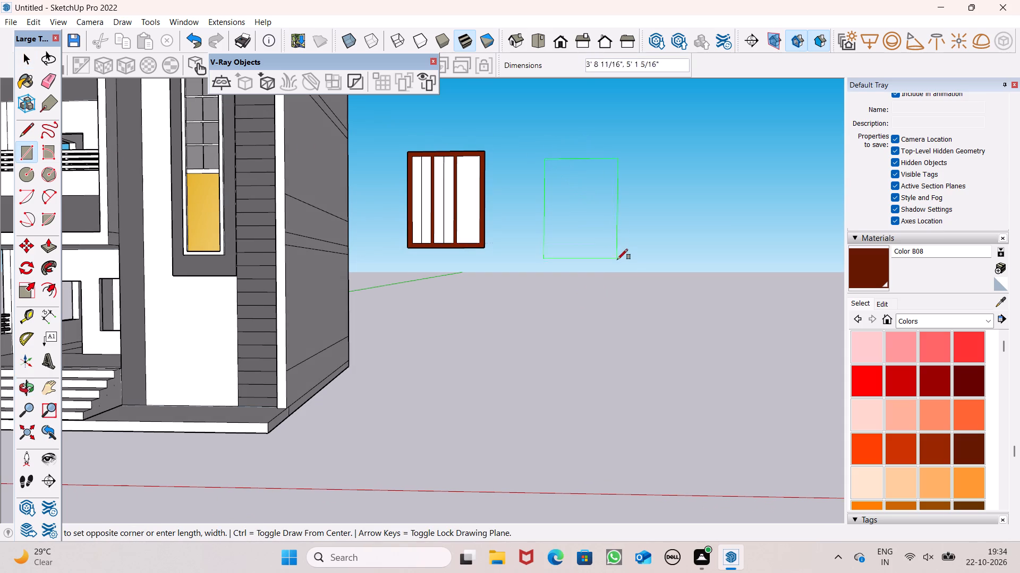
{"action": "type", "text": "4',"}
{"action": "type", "text": "7'"}
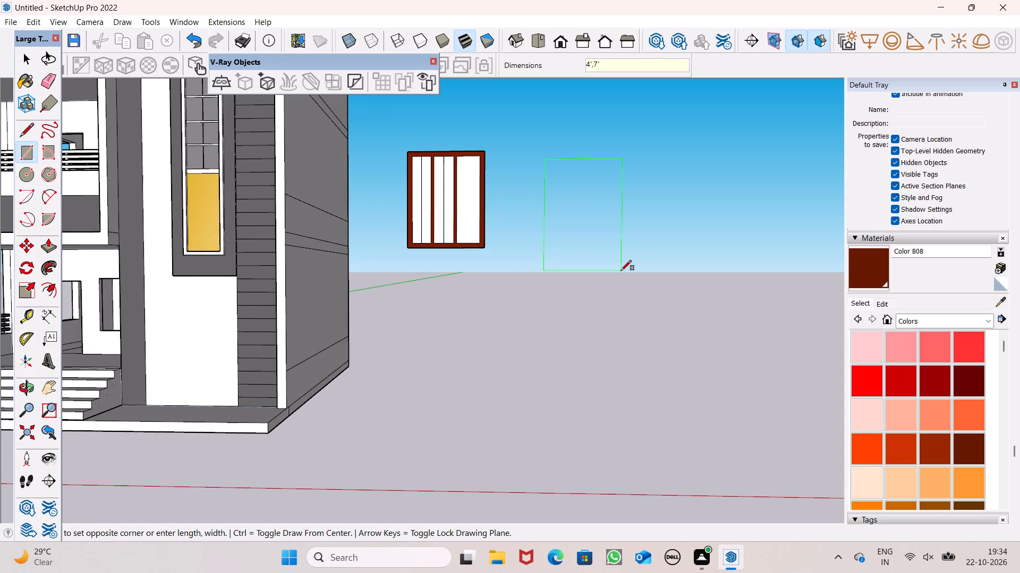
{"action": "key", "text": "Return"}
{"action": "key", "text": "space"}
Offset the new rectangle's outline inward by about 6" to form a border frame.
{"action": "scroll", "coordinate": [614, 260], "scroll_direction": "down", "scroll_amount": 1}
{"action": "middle_click_drag", "start_coordinate": [615, 276], "coordinate": [608, 317]}
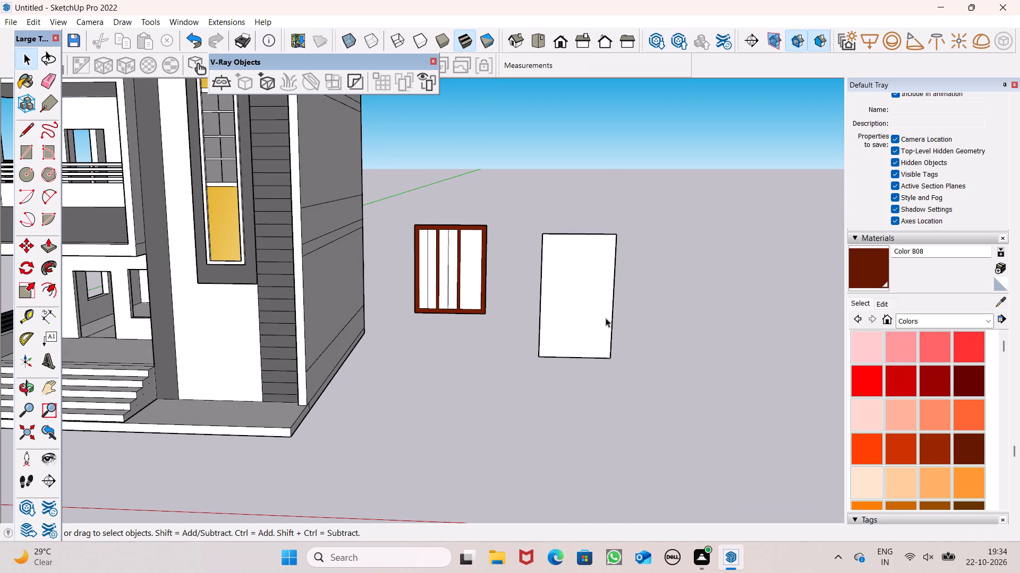
{"action": "left_click", "coordinate": [48, 289]}
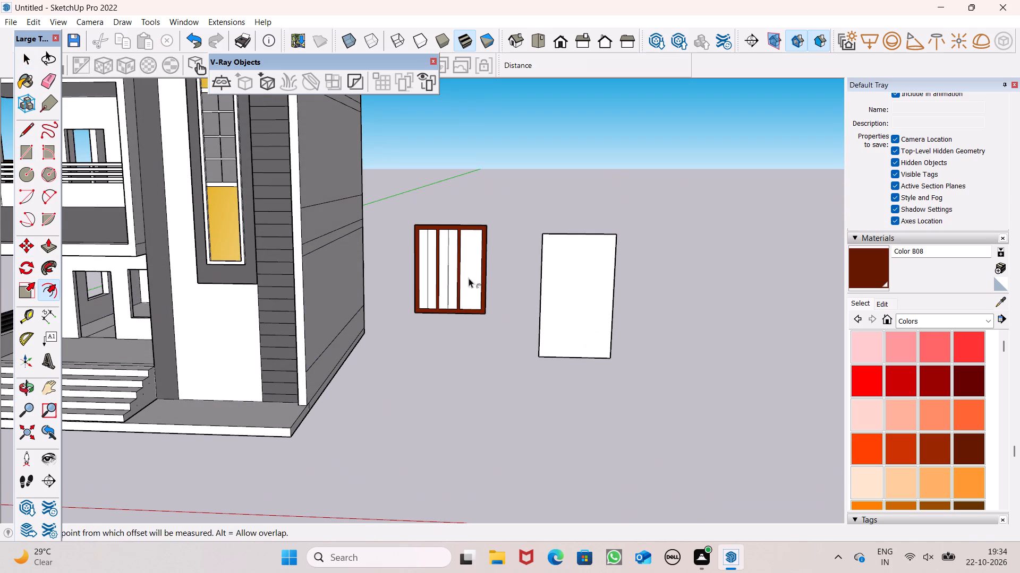
{"action": "left_click", "coordinate": [567, 240]}
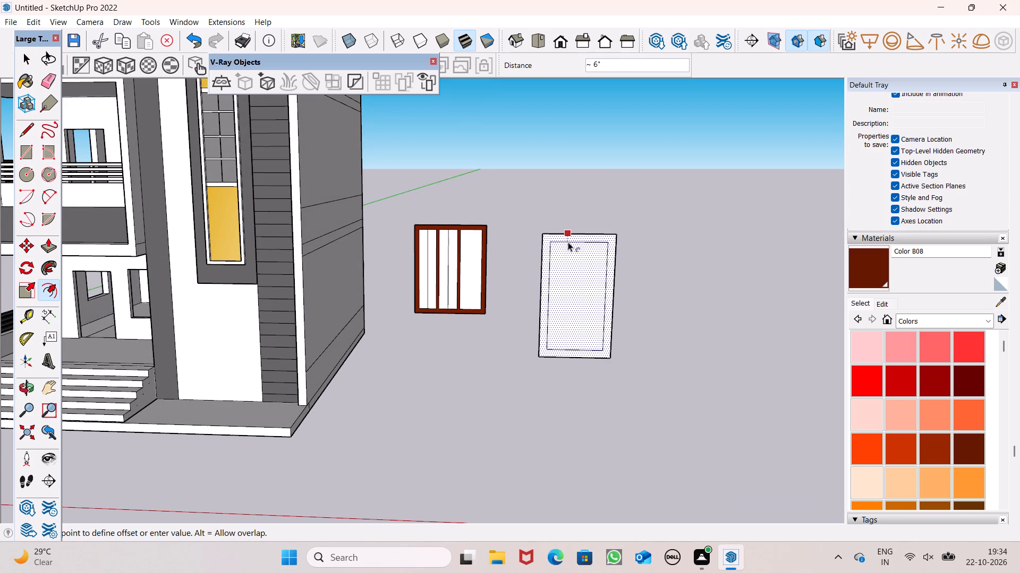
Paint the new panel's border frame with the dark brown Color B08.
{"action": "left_click", "coordinate": [868, 255]}
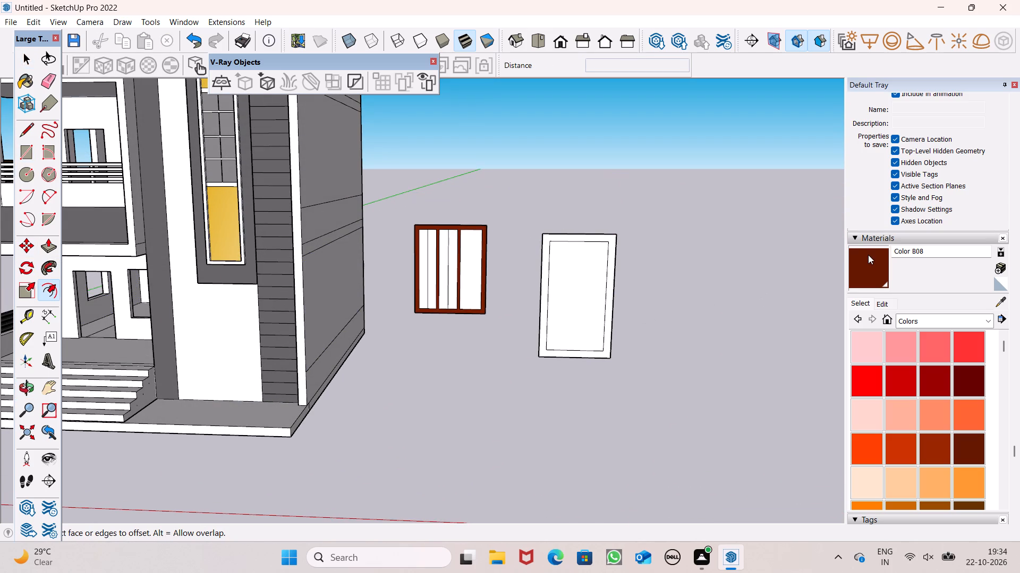
{"action": "left_click", "coordinate": [607, 353]}
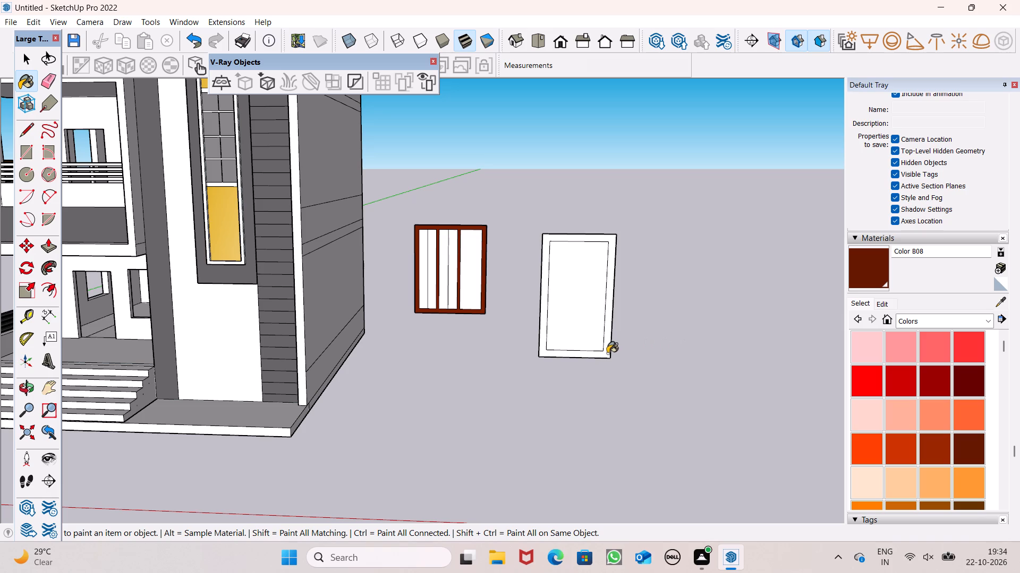
{"action": "key", "text": "space"}
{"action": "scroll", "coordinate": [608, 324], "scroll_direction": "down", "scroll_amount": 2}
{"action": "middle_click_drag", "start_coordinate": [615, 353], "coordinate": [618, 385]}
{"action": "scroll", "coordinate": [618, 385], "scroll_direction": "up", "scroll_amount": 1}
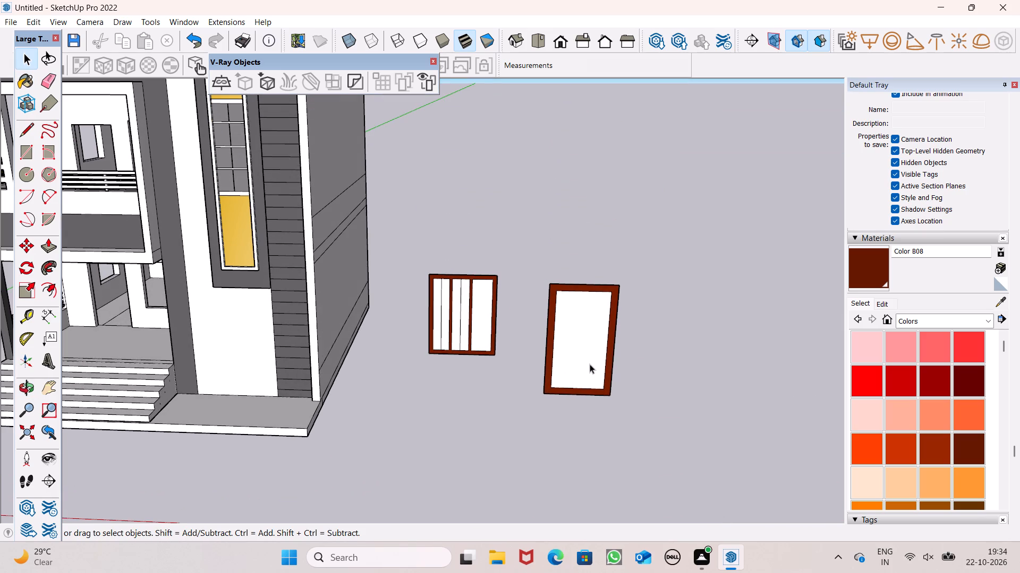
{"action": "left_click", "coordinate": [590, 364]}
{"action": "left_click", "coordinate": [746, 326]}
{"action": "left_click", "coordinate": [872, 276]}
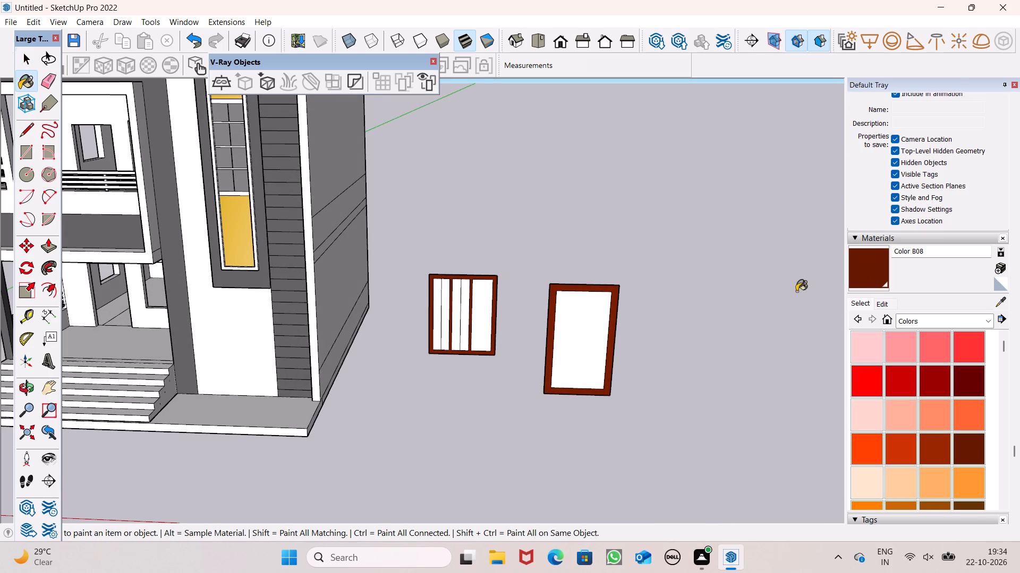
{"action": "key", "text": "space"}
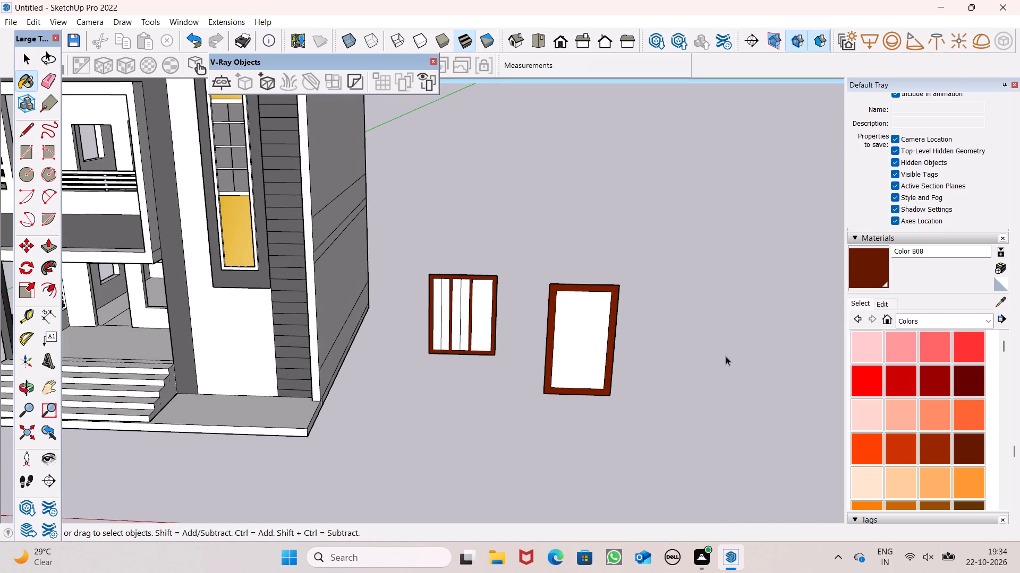
Pull the 4' by 7' panel's brown border frame outward with Push/Pull so the inner face sits recessed.
{"action": "left_click", "coordinate": [46, 242]}
{"action": "scroll", "coordinate": [718, 515], "scroll_direction": "up", "scroll_amount": 3}
{"action": "scroll", "coordinate": [647, 435], "scroll_direction": "down", "scroll_amount": 2}
{"action": "middle_click_drag", "start_coordinate": [631, 446], "coordinate": [630, 485]}
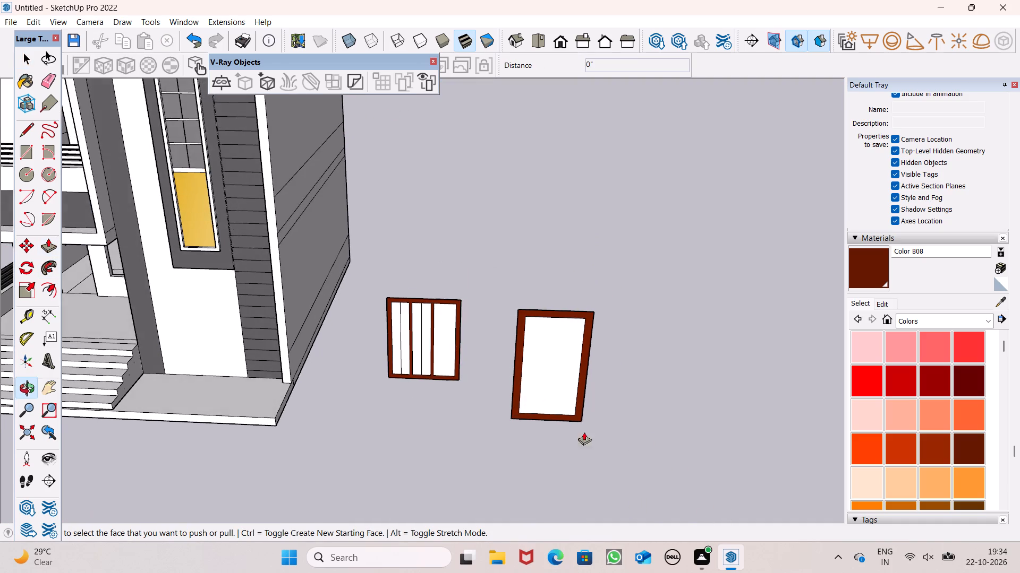
{"action": "scroll", "coordinate": [576, 423], "scroll_direction": "up", "scroll_amount": 5}
{"action": "left_click_drag", "start_coordinate": [582, 412], "coordinate": [584, 417]}
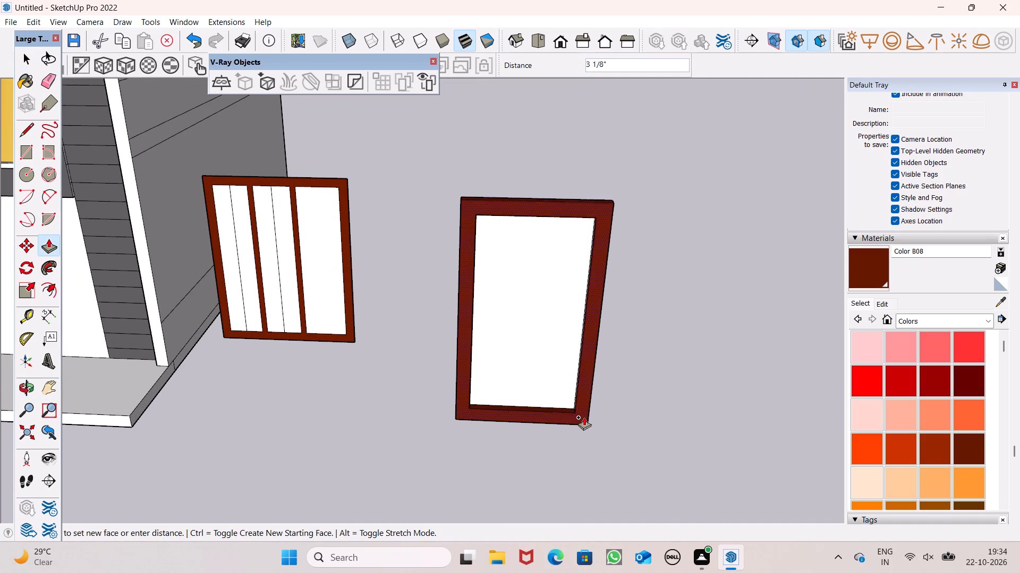
{"action": "left_click_drag", "start_coordinate": [584, 417], "coordinate": [585, 422]}
{"action": "key", "text": "space"}
{"action": "left_click", "coordinate": [654, 419]}
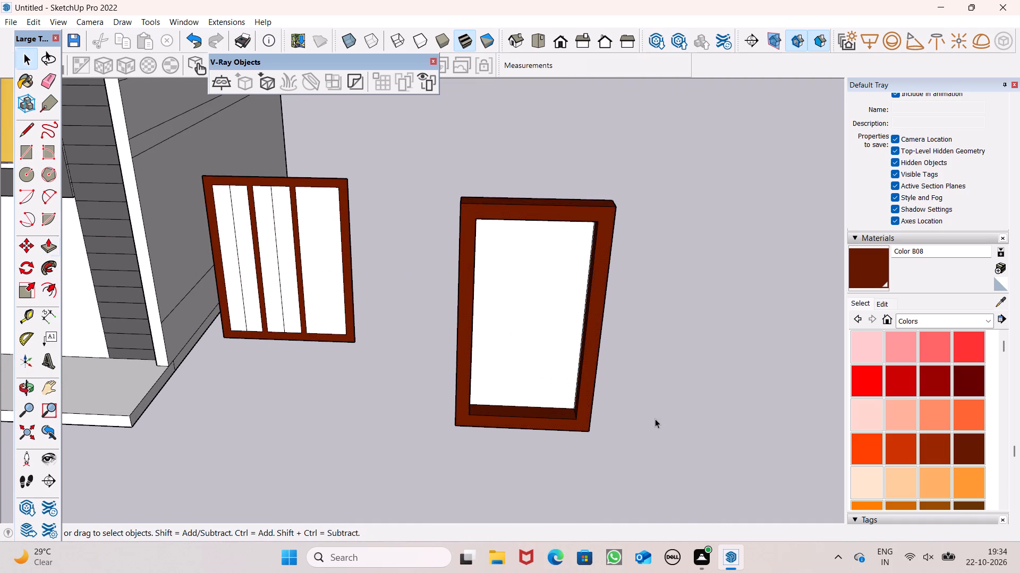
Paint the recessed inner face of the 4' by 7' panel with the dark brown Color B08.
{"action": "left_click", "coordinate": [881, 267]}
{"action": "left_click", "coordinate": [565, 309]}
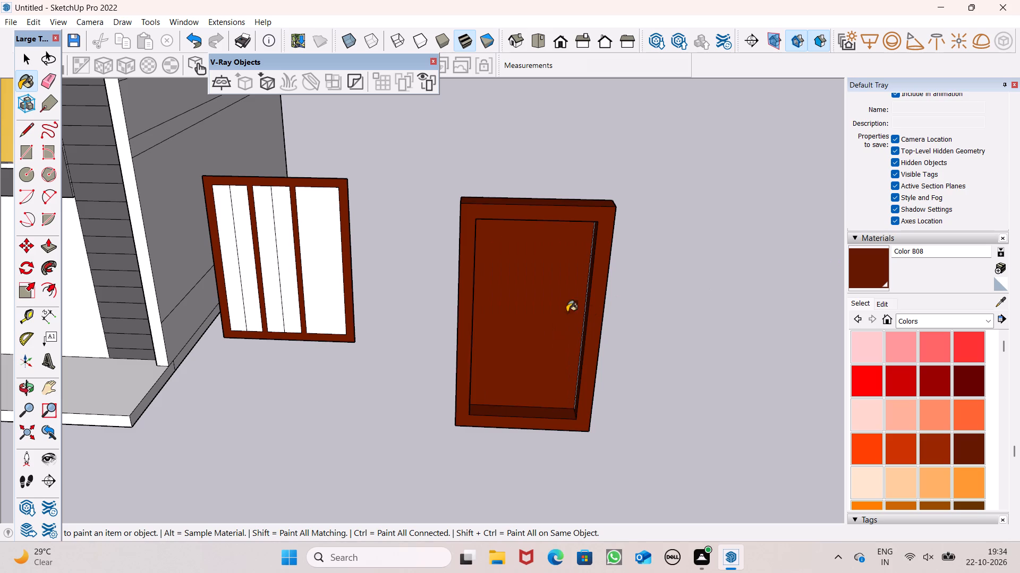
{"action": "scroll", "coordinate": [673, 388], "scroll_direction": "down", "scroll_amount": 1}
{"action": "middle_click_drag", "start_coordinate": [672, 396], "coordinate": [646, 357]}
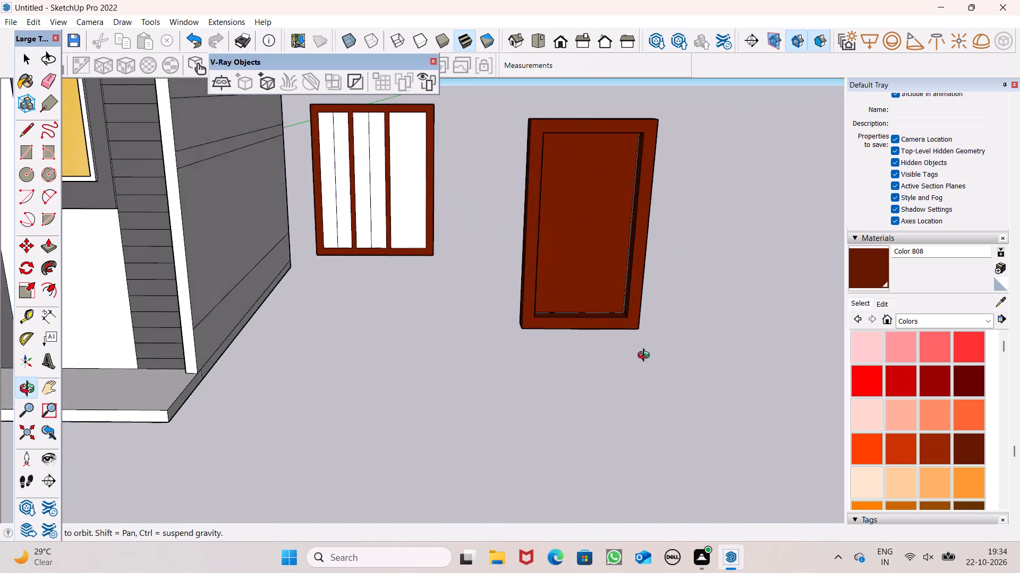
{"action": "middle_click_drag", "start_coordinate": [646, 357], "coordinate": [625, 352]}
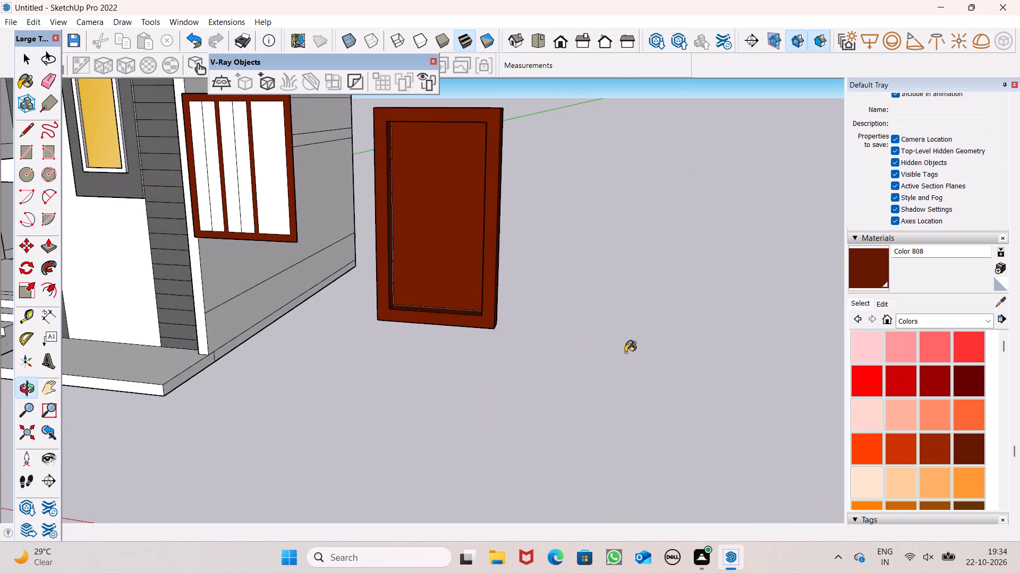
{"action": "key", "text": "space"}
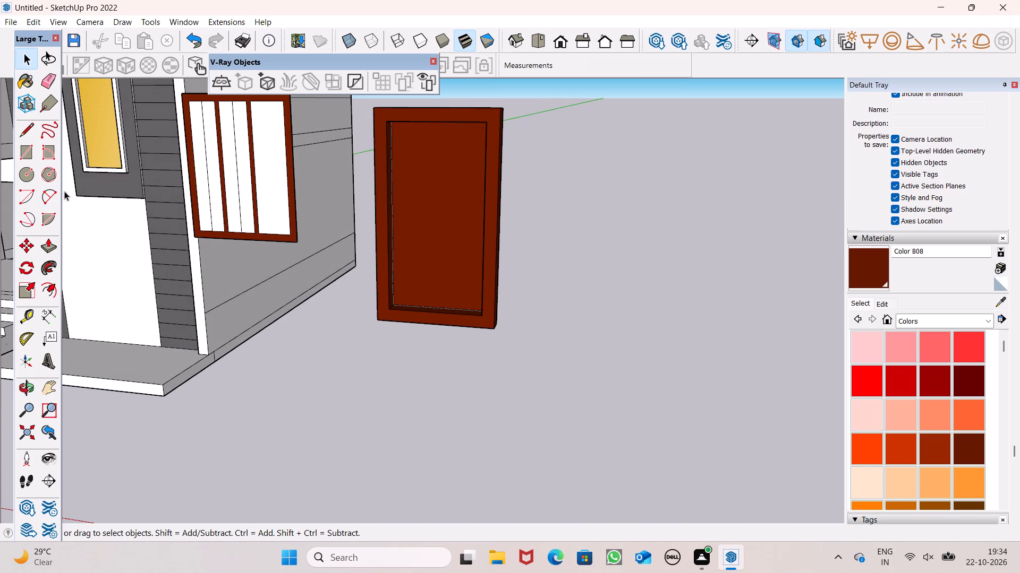
Draw a small upright rectangle, about 1' 11" by 2' 8", in the empty space to the right of the 4' by 7' panel.
{"action": "left_click", "coordinate": [21, 153]}
{"action": "middle_click_drag", "start_coordinate": [654, 346], "coordinate": [652, 335]}
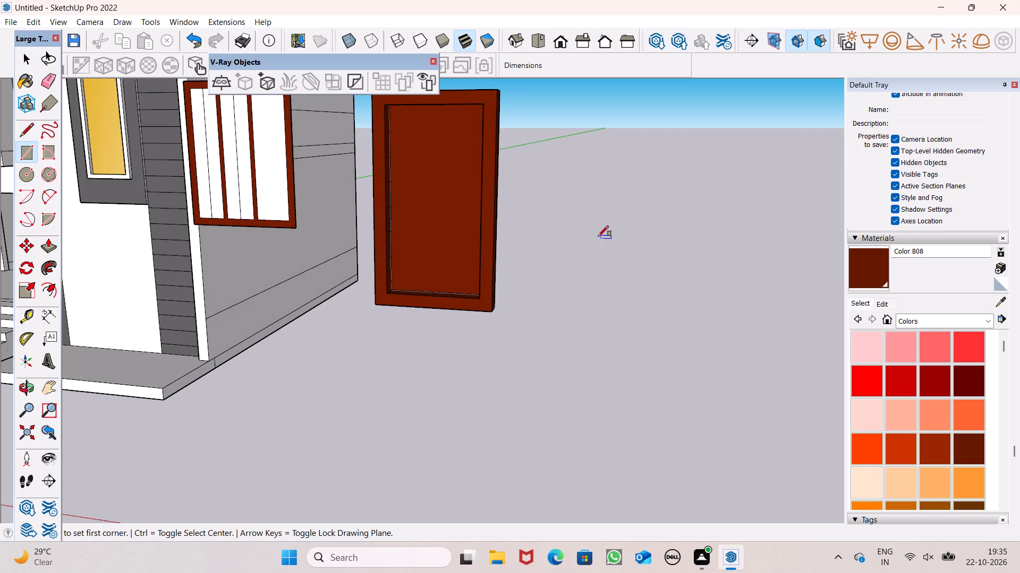
{"action": "middle_click_drag", "start_coordinate": [644, 312], "coordinate": [658, 274]}
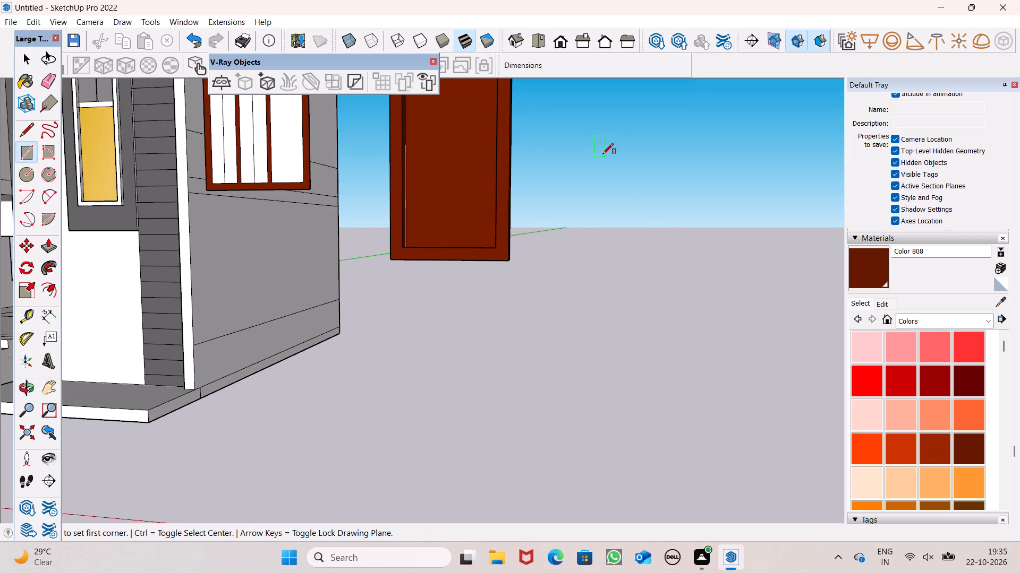
{"action": "left_click", "coordinate": [603, 153]}
{"action": "left_click", "coordinate": [662, 236]}
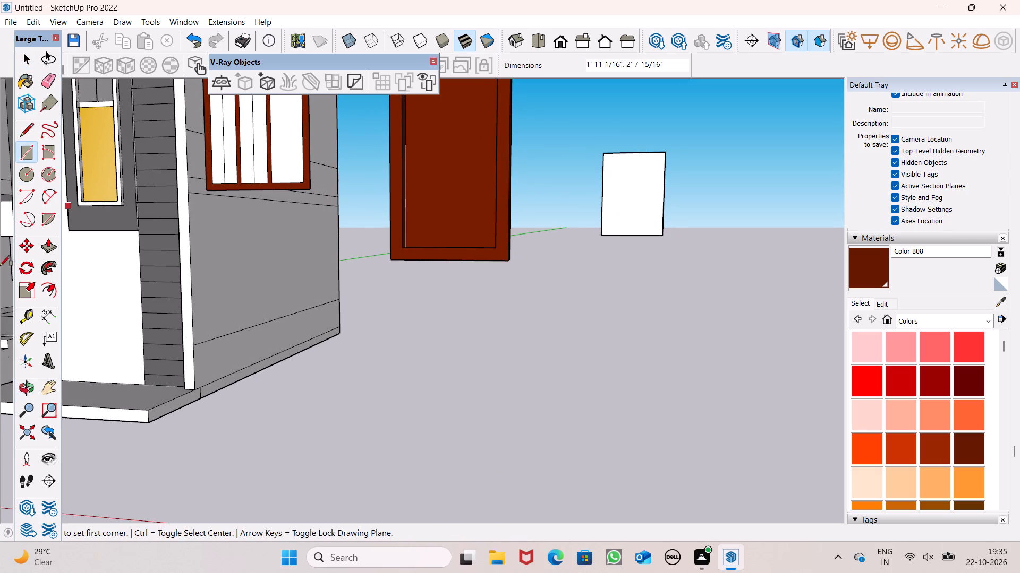
Offset the small rectangle's outline inward to form a narrow border frame.
{"action": "left_click_drag", "start_coordinate": [52, 289], "coordinate": [64, 297]}
{"action": "scroll", "coordinate": [773, 189], "scroll_direction": "up", "scroll_amount": 2}
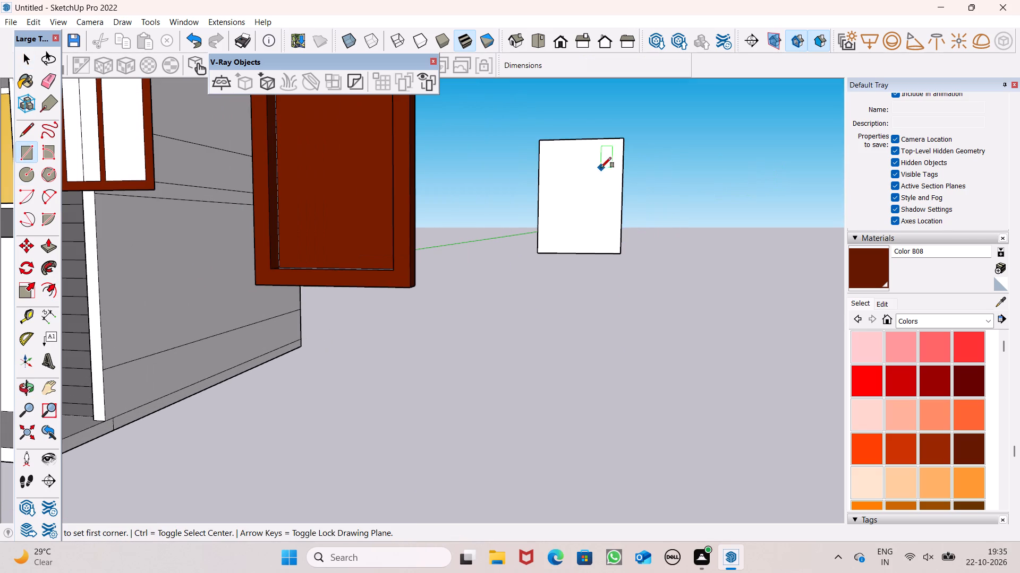
{"action": "left_click", "coordinate": [44, 288]}
{"action": "left_click_drag", "start_coordinate": [579, 154], "coordinate": [580, 161]}
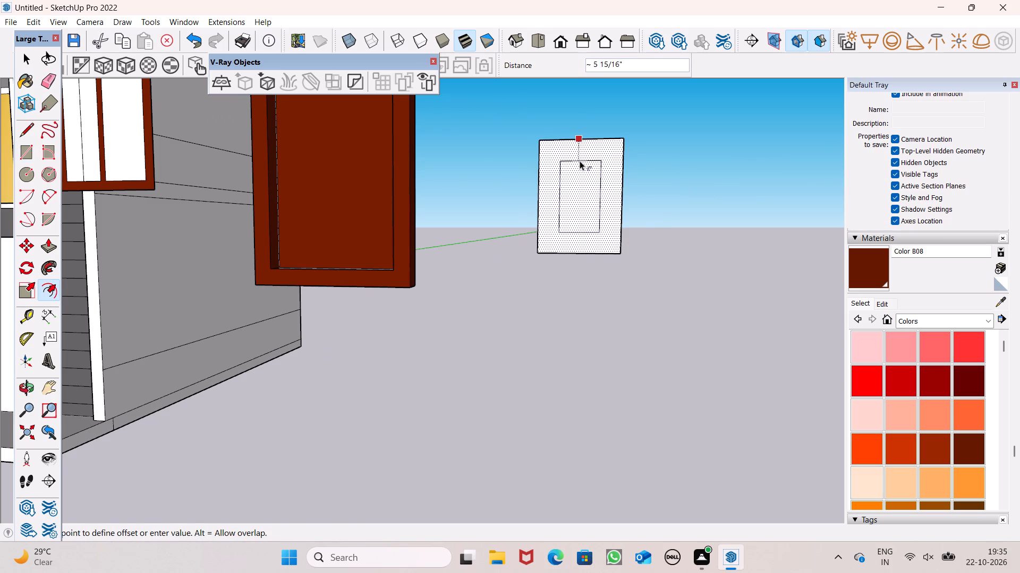
{"action": "left_click_drag", "start_coordinate": [580, 161], "coordinate": [581, 147]}
{"action": "key", "text": "space"}
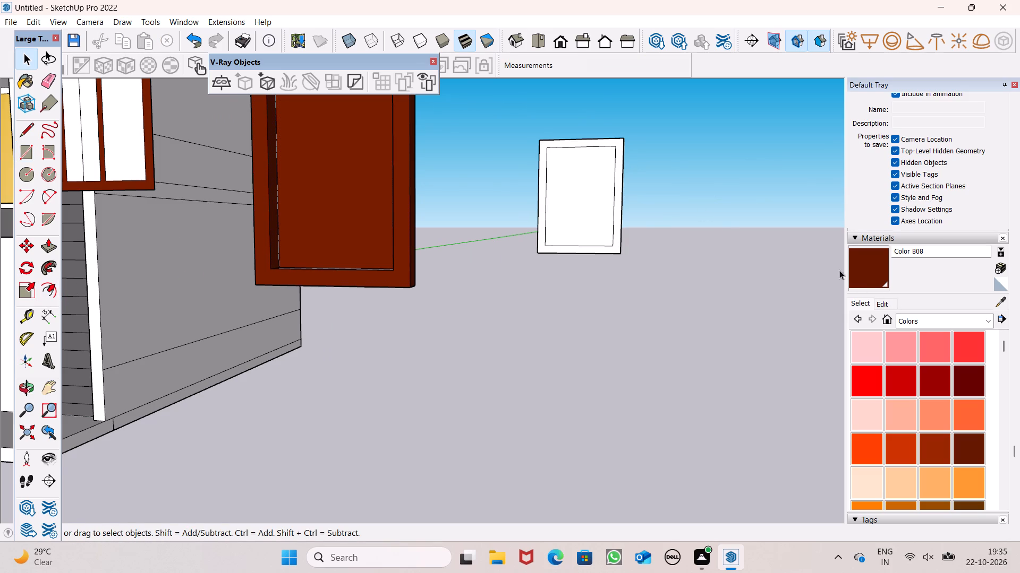
Paint the small panel's border frame with the dark brown Color B08.
{"action": "left_click", "coordinate": [869, 275]}
{"action": "scroll", "coordinate": [620, 244], "scroll_direction": "up", "scroll_amount": 4}
{"action": "left_click", "coordinate": [615, 244]}
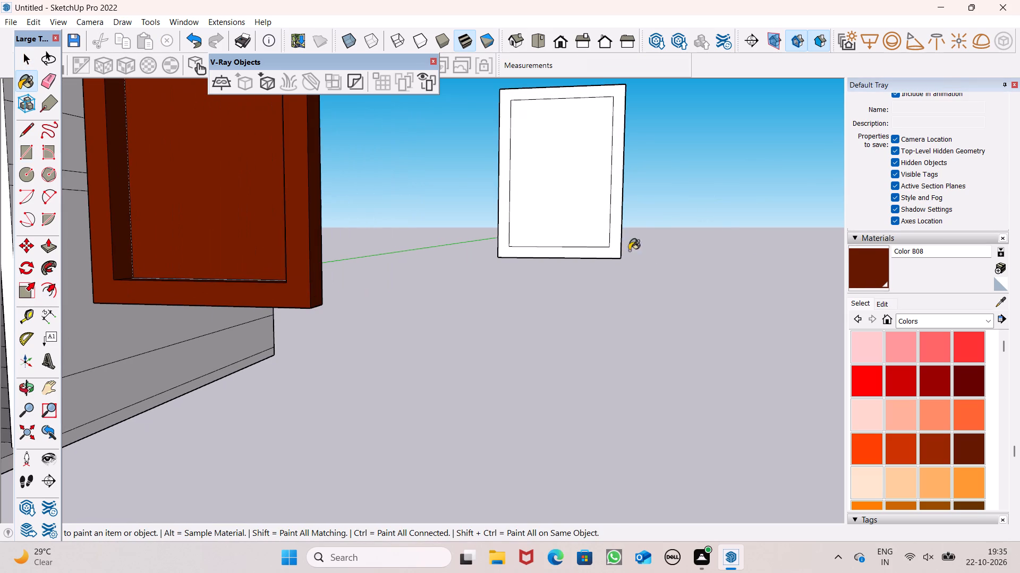
{"action": "scroll", "coordinate": [681, 275], "scroll_direction": "down", "scroll_amount": 3}
{"action": "middle_click_drag", "start_coordinate": [694, 306], "coordinate": [694, 329]}
{"action": "key", "text": "space"}
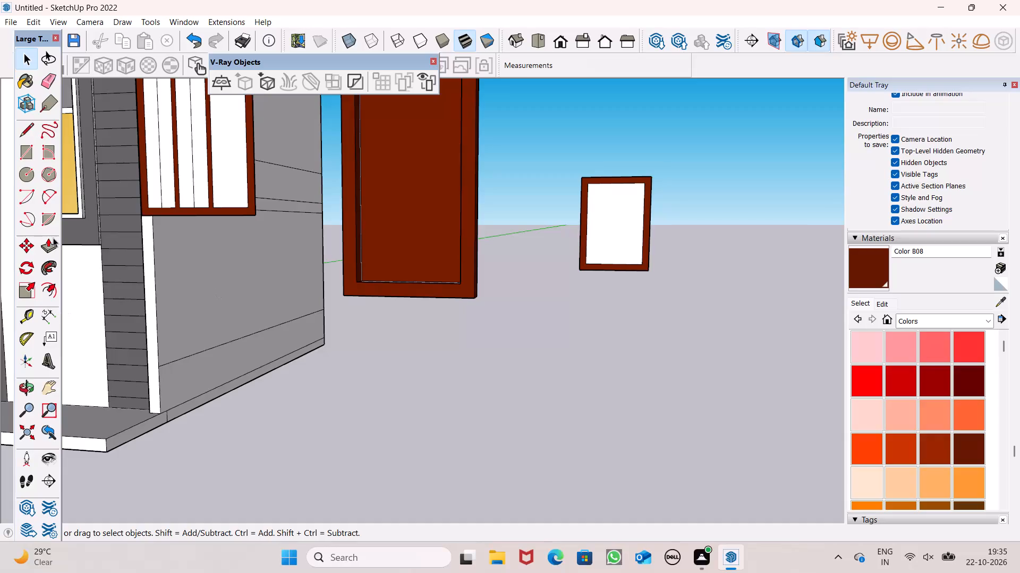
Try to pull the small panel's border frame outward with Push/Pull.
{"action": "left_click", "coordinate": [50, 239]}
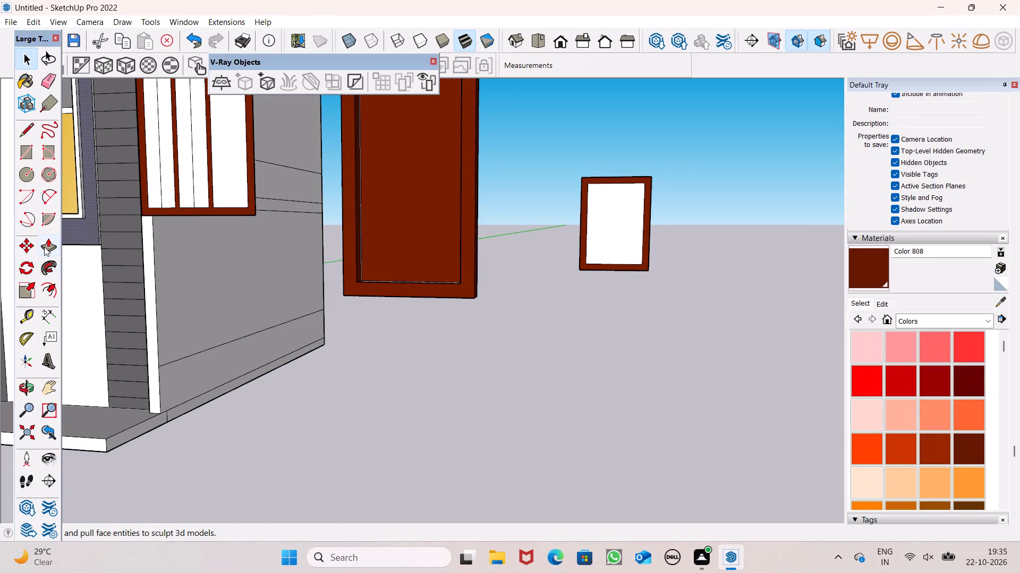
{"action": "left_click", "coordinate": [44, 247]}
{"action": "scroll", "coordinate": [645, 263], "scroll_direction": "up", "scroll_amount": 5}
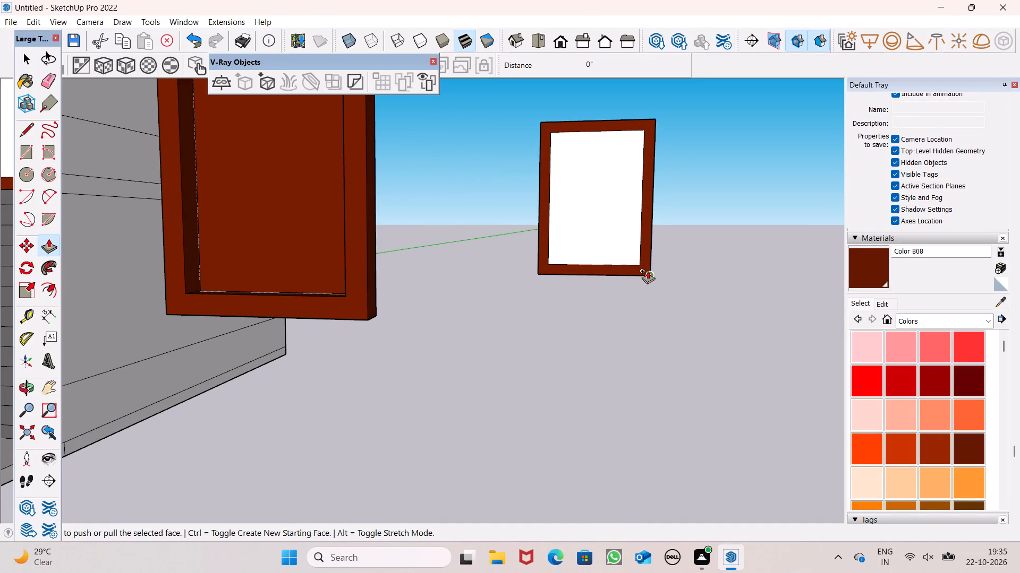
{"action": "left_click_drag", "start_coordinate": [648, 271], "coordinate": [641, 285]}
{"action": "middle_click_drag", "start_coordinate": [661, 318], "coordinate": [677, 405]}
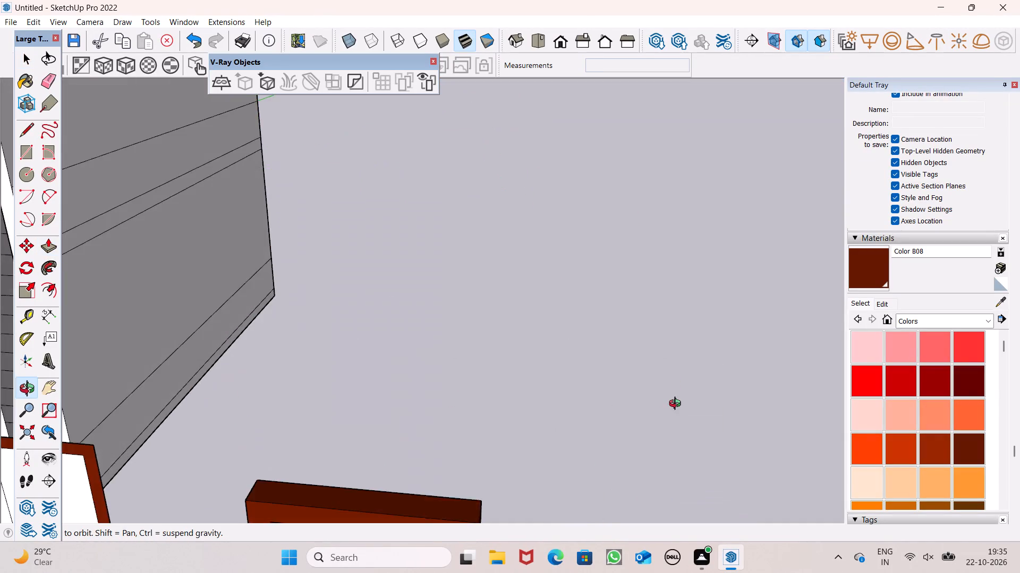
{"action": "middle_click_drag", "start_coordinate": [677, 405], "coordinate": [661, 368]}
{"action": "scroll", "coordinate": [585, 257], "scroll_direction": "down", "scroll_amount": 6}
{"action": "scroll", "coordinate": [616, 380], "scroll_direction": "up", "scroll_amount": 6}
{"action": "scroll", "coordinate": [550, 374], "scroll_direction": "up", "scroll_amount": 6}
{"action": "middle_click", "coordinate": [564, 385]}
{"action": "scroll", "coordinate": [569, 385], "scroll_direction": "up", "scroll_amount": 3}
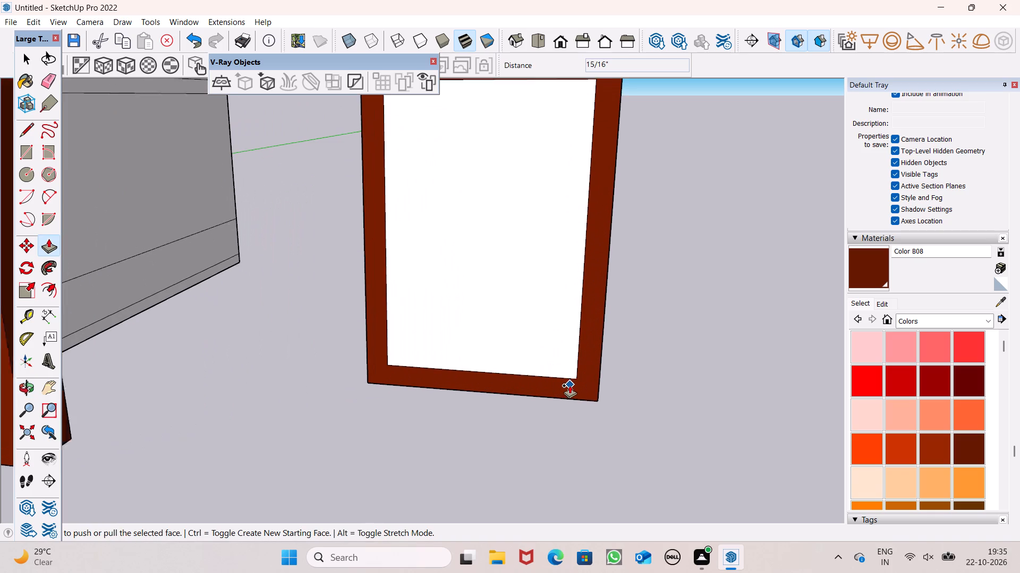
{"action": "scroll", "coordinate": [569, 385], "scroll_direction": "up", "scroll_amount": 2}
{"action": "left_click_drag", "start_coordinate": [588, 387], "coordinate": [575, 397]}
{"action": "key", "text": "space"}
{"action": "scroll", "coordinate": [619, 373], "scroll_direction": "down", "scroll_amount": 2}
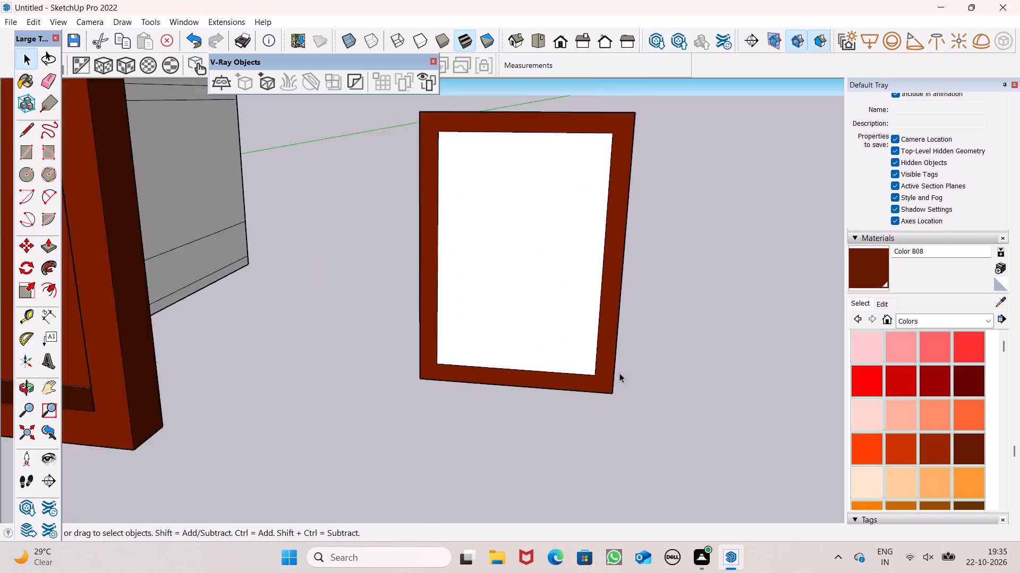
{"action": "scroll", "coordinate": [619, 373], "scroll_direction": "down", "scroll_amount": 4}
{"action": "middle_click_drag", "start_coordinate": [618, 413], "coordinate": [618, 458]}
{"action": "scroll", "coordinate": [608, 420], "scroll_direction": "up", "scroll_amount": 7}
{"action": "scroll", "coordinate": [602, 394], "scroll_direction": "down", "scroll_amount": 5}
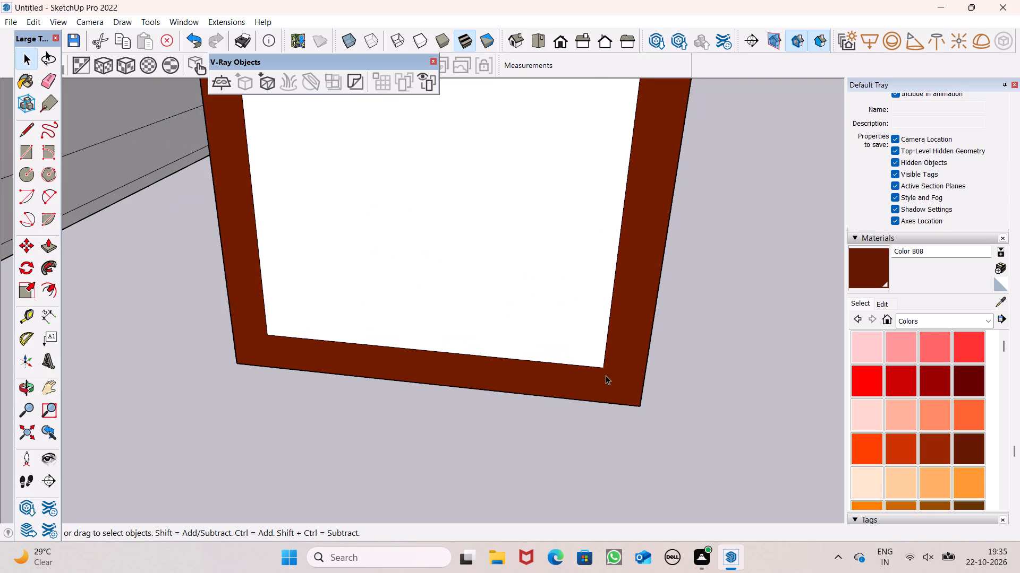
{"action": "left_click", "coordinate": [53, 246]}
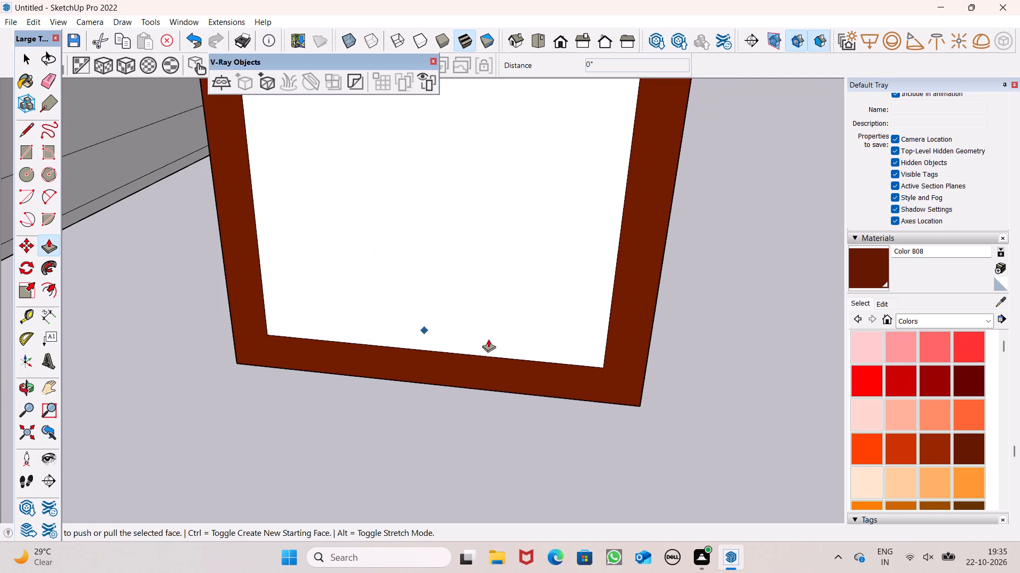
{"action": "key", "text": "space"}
Select the small panel's border frame face and pull it outward about 1 3/4".
{"action": "left_click", "coordinate": [627, 379]}
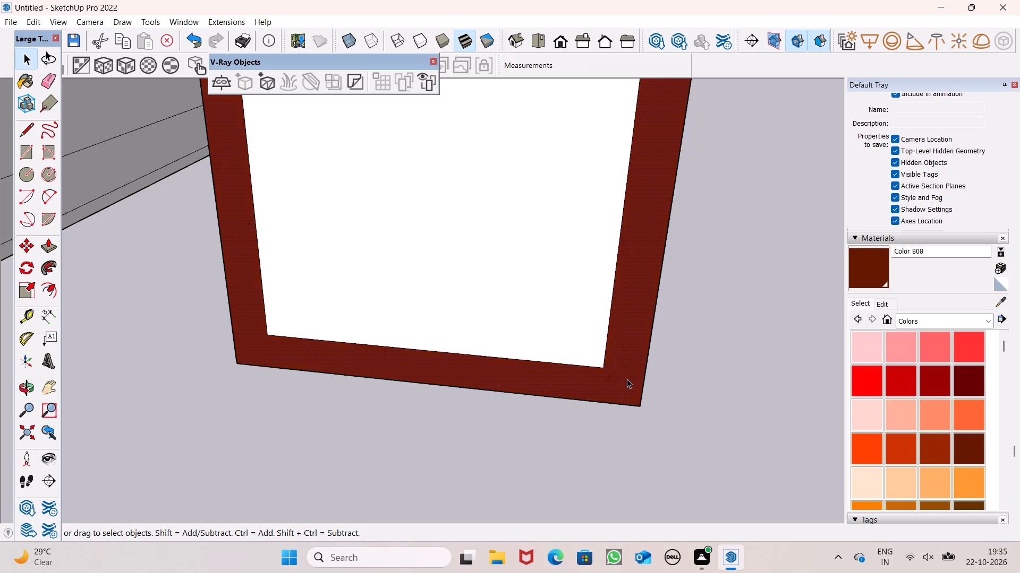
{"action": "left_click", "coordinate": [44, 244]}
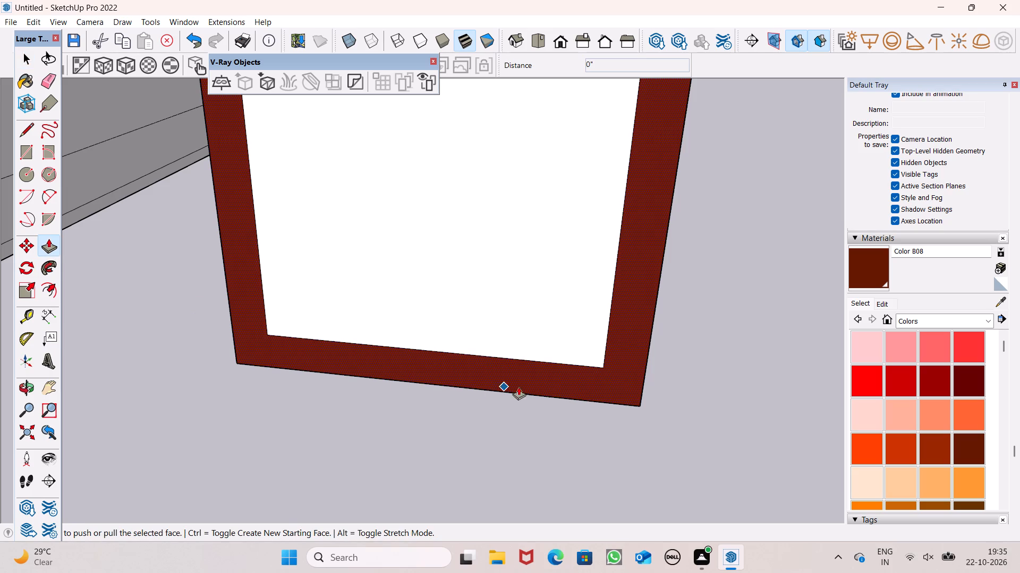
{"action": "left_click_drag", "start_coordinate": [611, 391], "coordinate": [602, 410]}
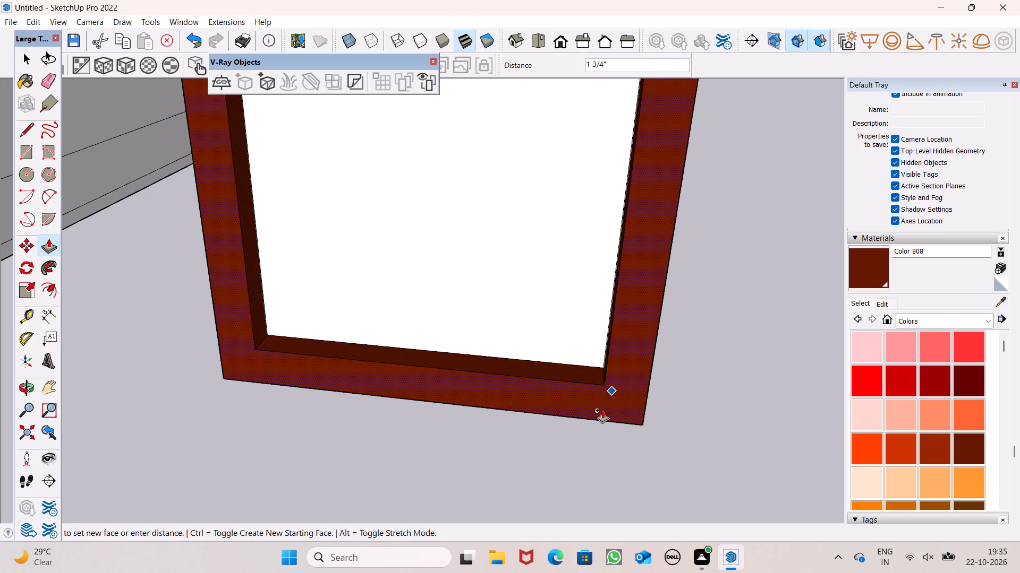
{"action": "left_click_drag", "start_coordinate": [602, 410], "coordinate": [602, 409]}
{"action": "key", "text": "space"}
{"action": "left_click", "coordinate": [659, 462]}
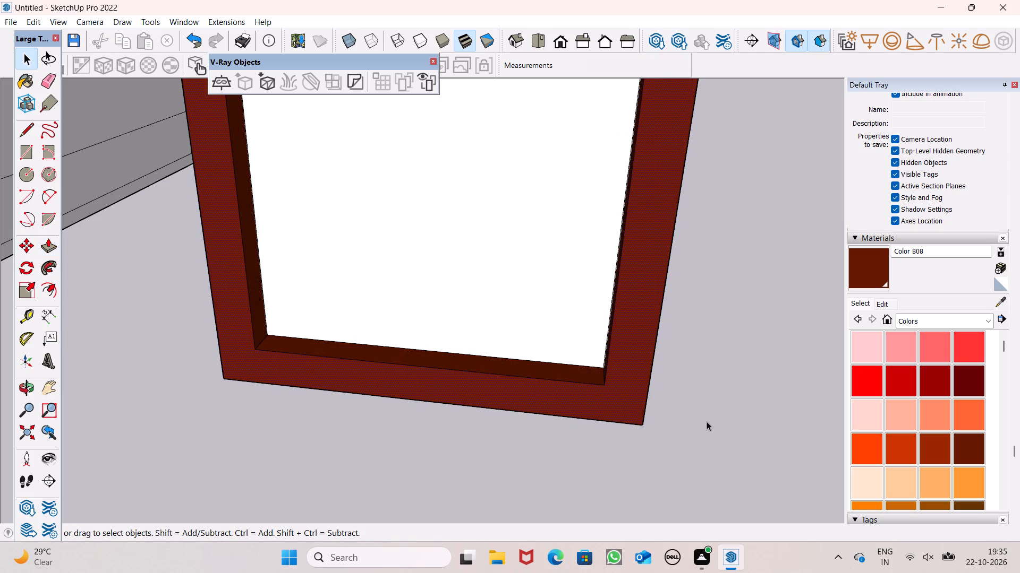
Paint the recessed inner face of the 4' by 7' panel with Wood Veneer 01 from the Wood materials.
{"action": "left_click", "coordinate": [909, 322]}
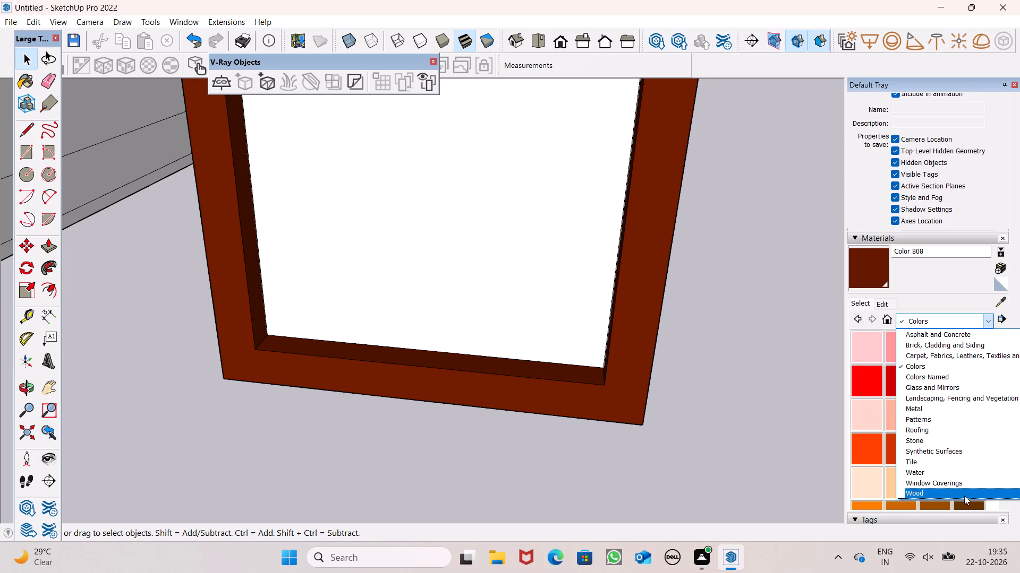
{"action": "left_click", "coordinate": [964, 496]}
{"action": "left_click", "coordinate": [941, 396]}
{"action": "left_click", "coordinate": [941, 413]}
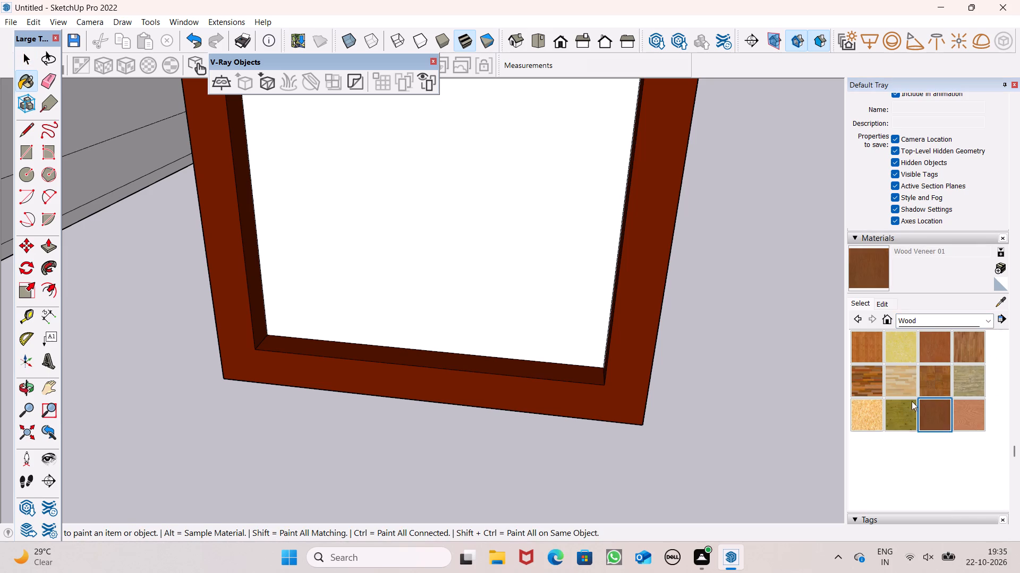
{"action": "scroll", "coordinate": [851, 384], "scroll_direction": "down", "scroll_amount": 11}
{"action": "scroll", "coordinate": [605, 374], "scroll_direction": "down", "scroll_amount": 12}
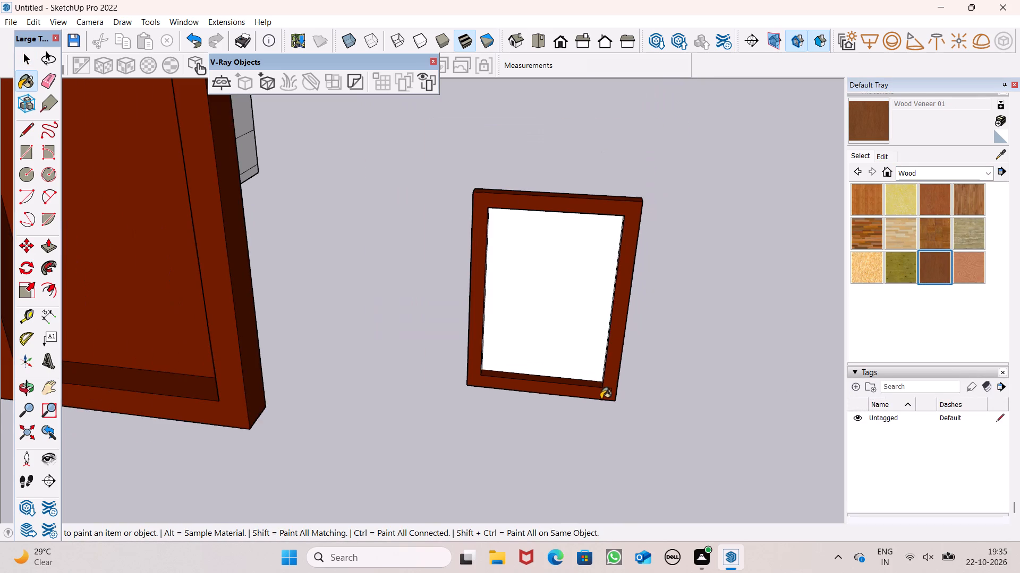
{"action": "scroll", "coordinate": [436, 310], "scroll_direction": "down", "scroll_amount": 7}
{"action": "scroll", "coordinate": [336, 285], "scroll_direction": "up", "scroll_amount": 5}
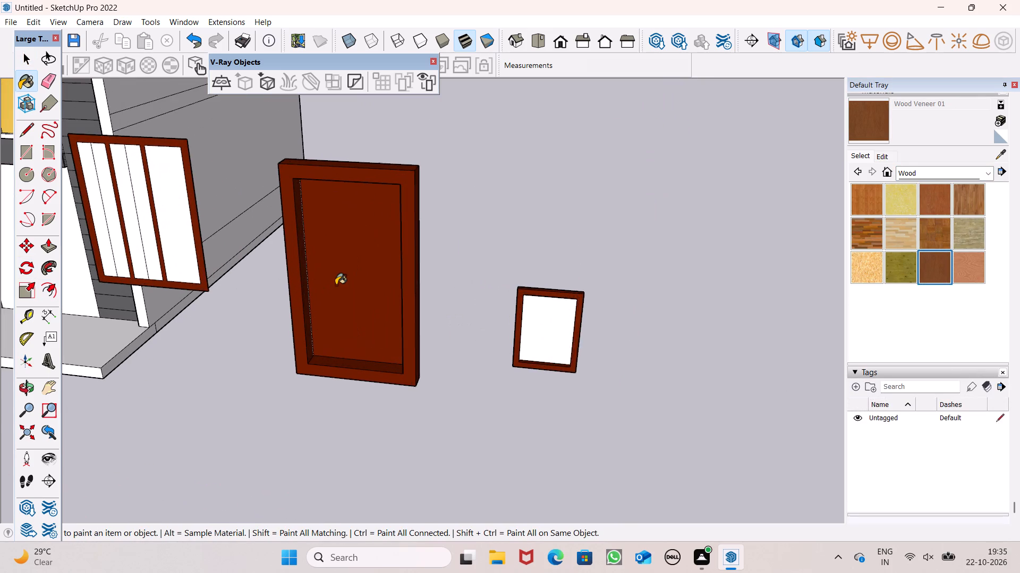
{"action": "left_click", "coordinate": [336, 285]}
{"action": "middle_click_drag", "start_coordinate": [369, 288], "coordinate": [420, 288]}
Change the Wood Veneer 01 material's colour to a reddish brown, RGB 120, 43, 37.
{"action": "scroll", "coordinate": [421, 288], "scroll_direction": "up", "scroll_amount": 1}
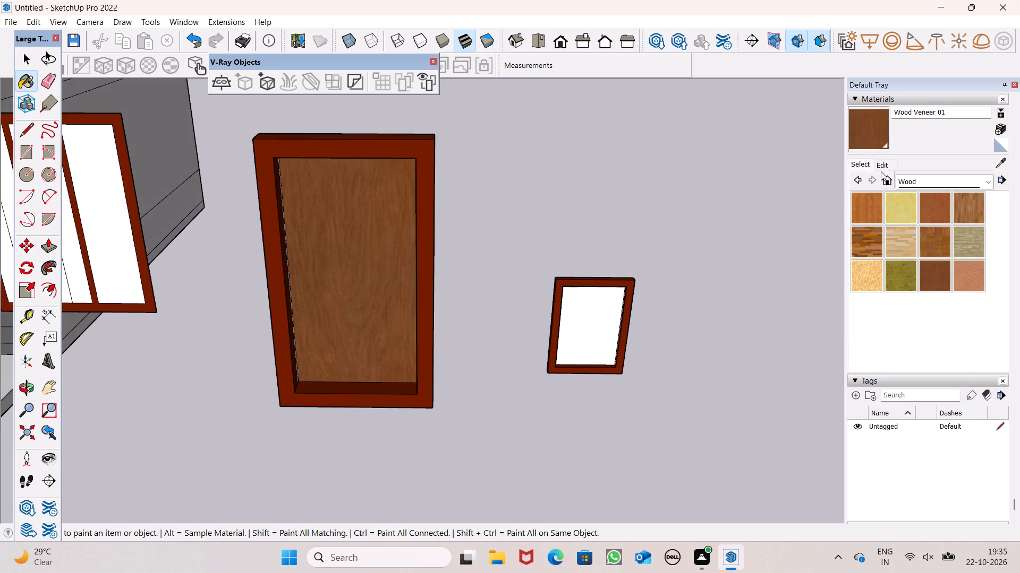
{"action": "left_click", "coordinate": [878, 163]}
{"action": "left_click_drag", "start_coordinate": [889, 228], "coordinate": [880, 228]}
{"action": "key", "text": "space"}
{"action": "left_click", "coordinate": [662, 367]}
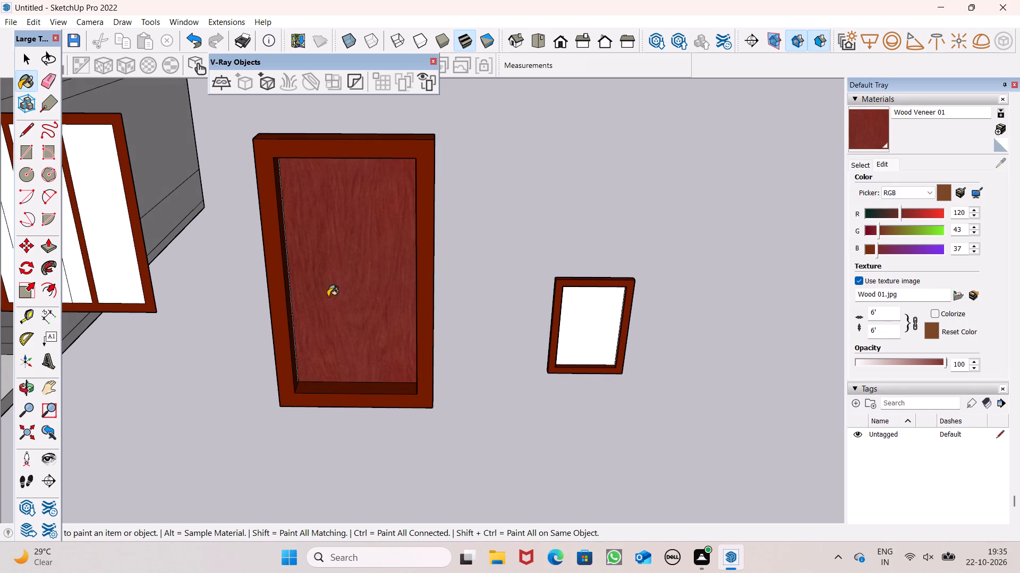
Select all connected geometry of the 4' by 7' wood-veneered panel and make it a group.
{"action": "double_click", "coordinate": [349, 291]}
{"action": "key", "text": "space"}
{"action": "key", "text": "space"}
{"action": "key", "text": "space"}
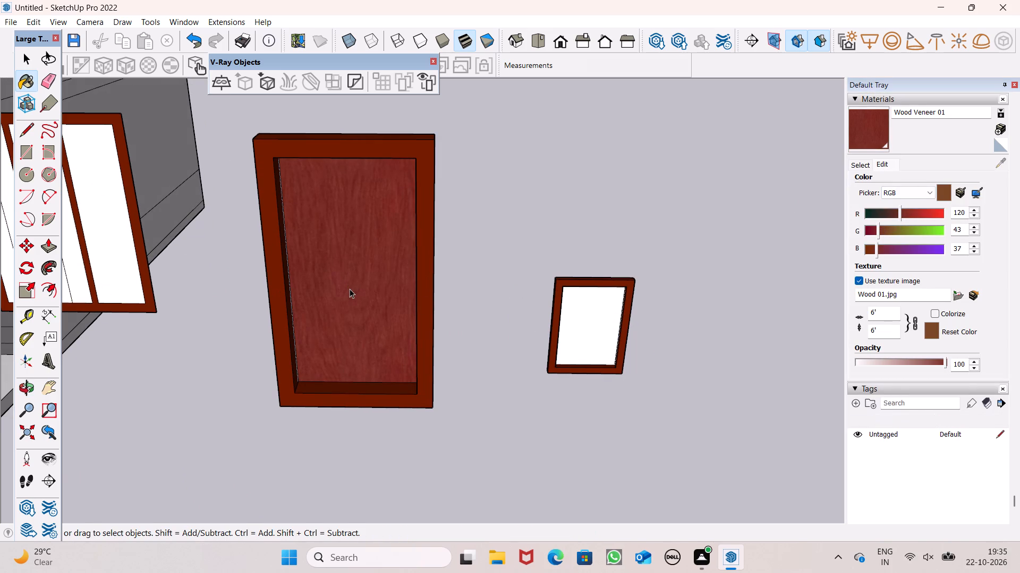
{"action": "key", "text": "space"}
{"action": "triple_click", "coordinate": [342, 285]}
{"action": "left_click", "coordinate": [342, 285]}
{"action": "right_click", "coordinate": [341, 285]}
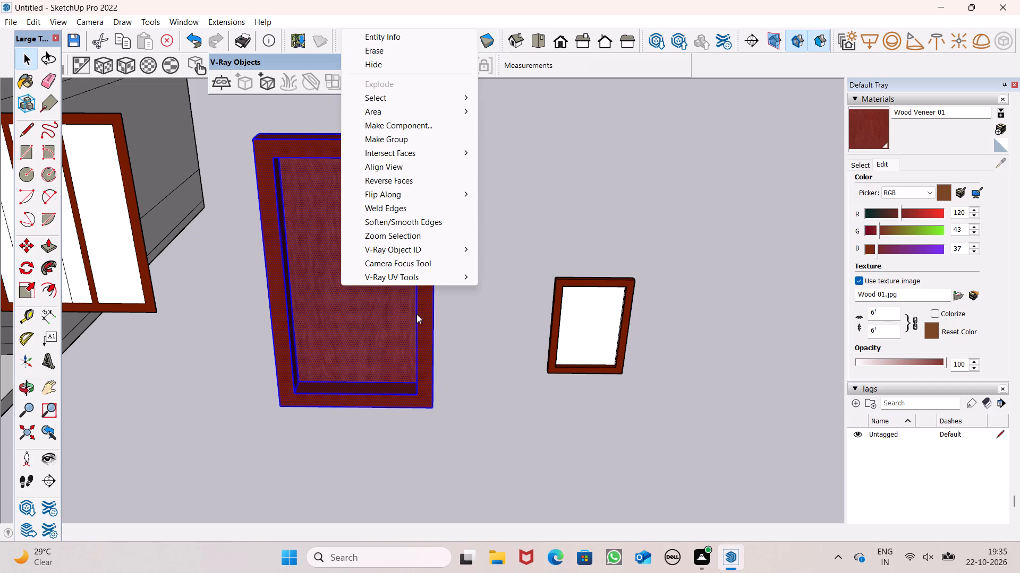
{"action": "left_click", "coordinate": [420, 134]}
{"action": "left_click", "coordinate": [579, 201]}
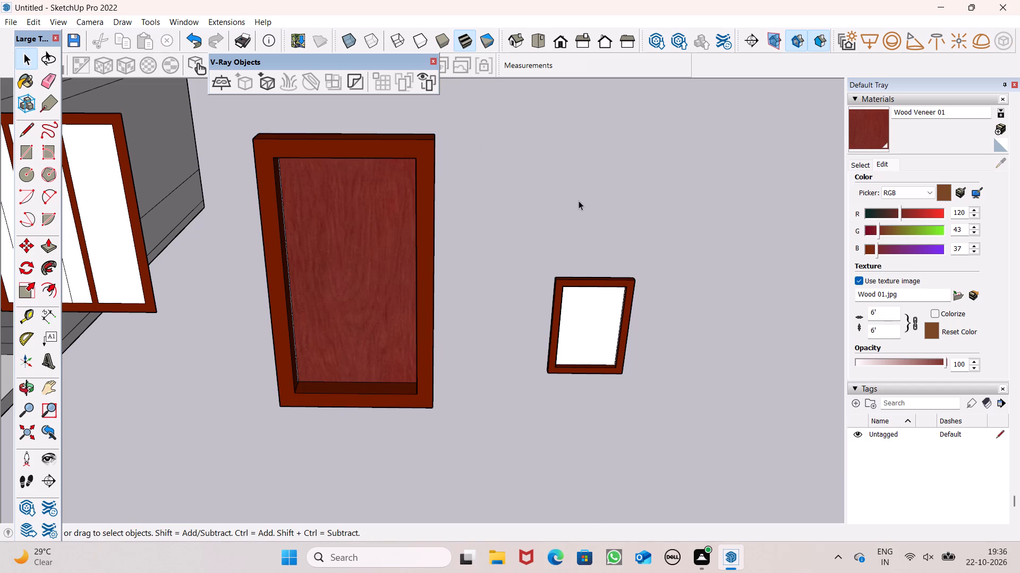
Paint the inner face of the small framed panel with Translucent Glass Blue from the Glass and Mirrors materials.
{"action": "left_click", "coordinate": [858, 164]}
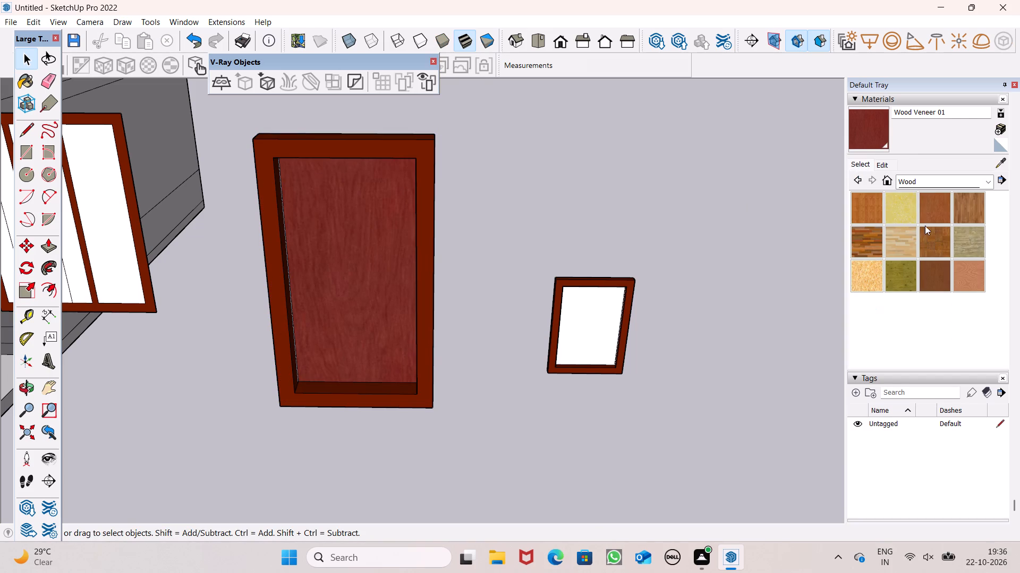
{"action": "left_click", "coordinate": [913, 177]}
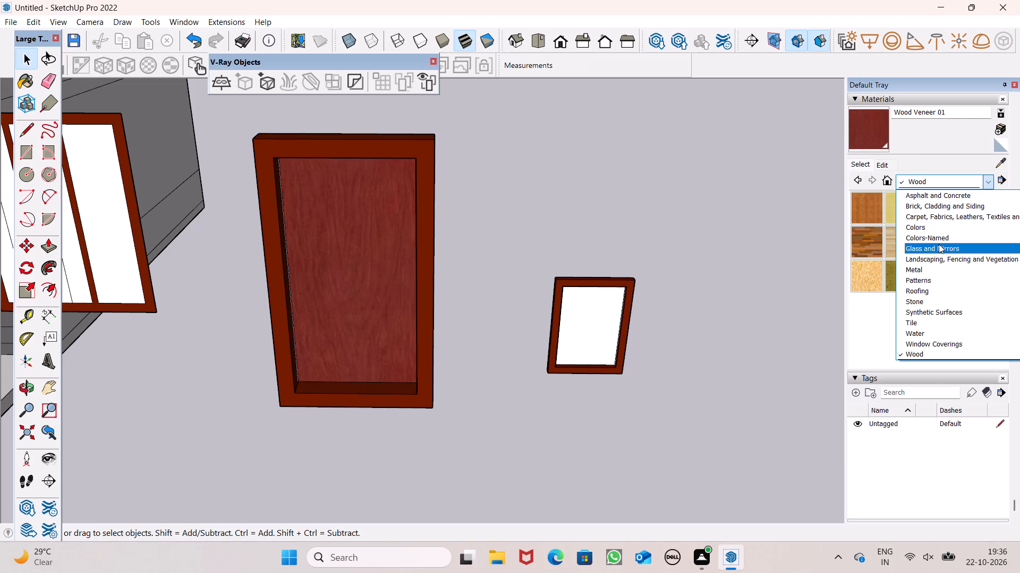
{"action": "left_click", "coordinate": [939, 245]}
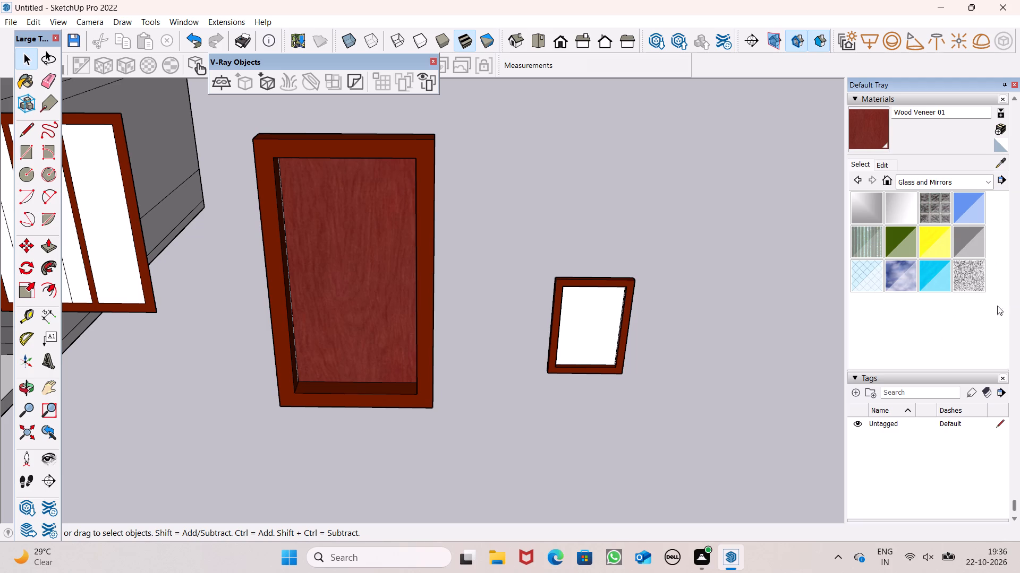
{"action": "left_click", "coordinate": [930, 282]}
{"action": "left_click", "coordinate": [968, 205]}
{"action": "left_click", "coordinate": [938, 275]}
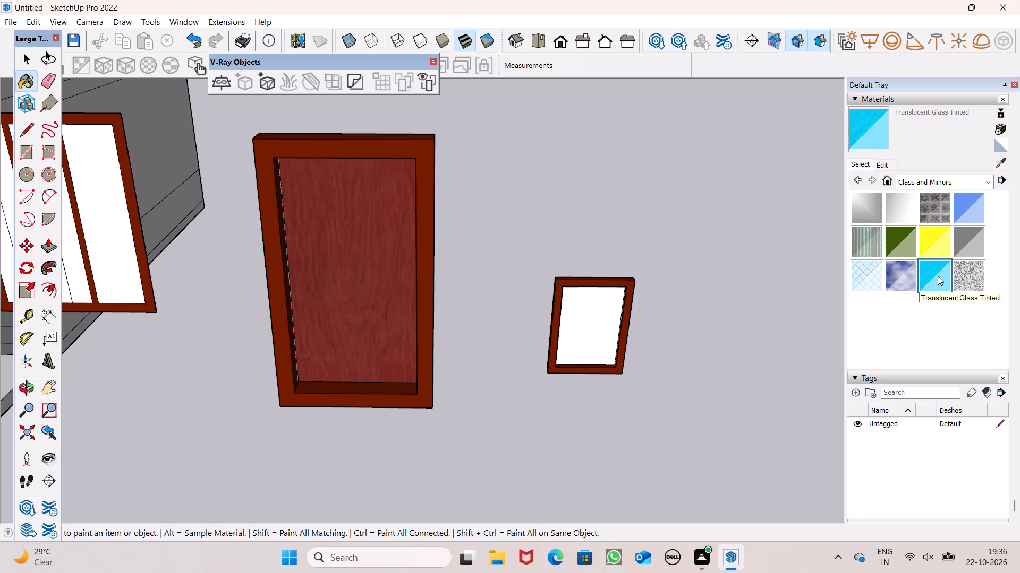
{"action": "left_click", "coordinate": [969, 212]}
{"action": "scroll", "coordinate": [614, 353], "scroll_direction": "up", "scroll_amount": 2}
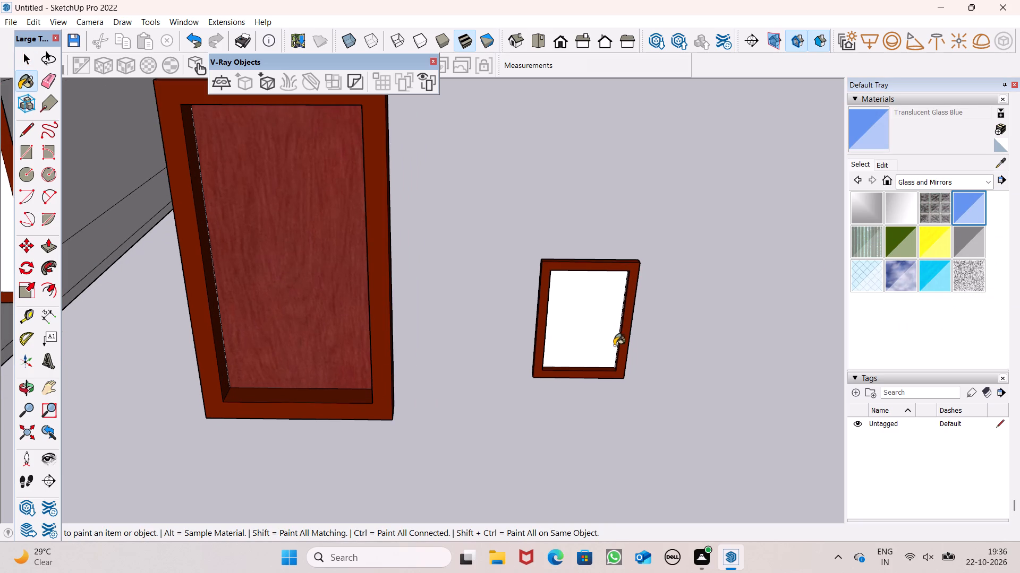
{"action": "left_click", "coordinate": [603, 337]}
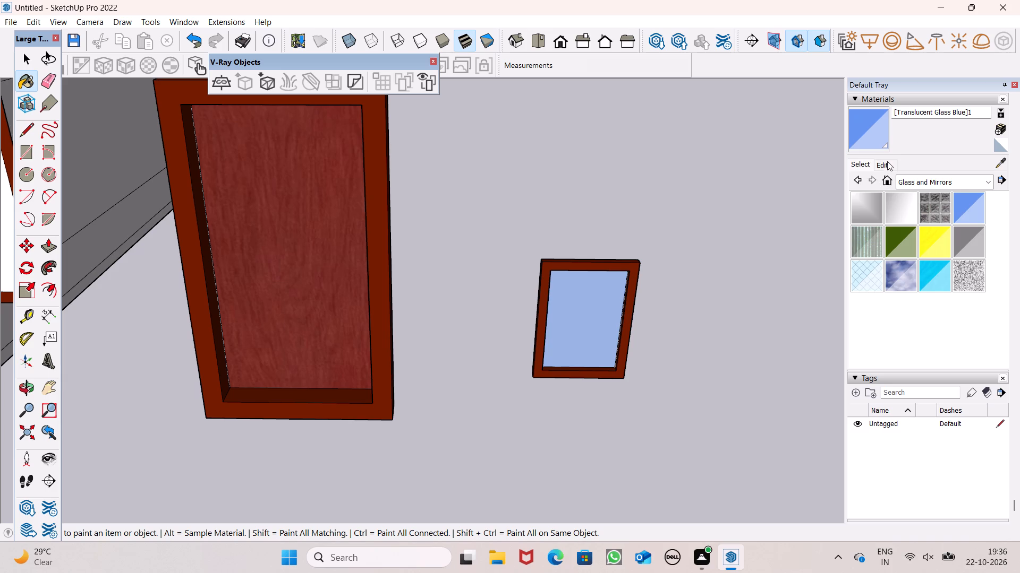
Change the Translucent Glass Blue material's colour to an amber orange, RGB 223, 149, 22.
{"action": "left_click", "coordinate": [888, 161]}
{"action": "left_click_drag", "start_coordinate": [907, 248], "coordinate": [883, 247]}
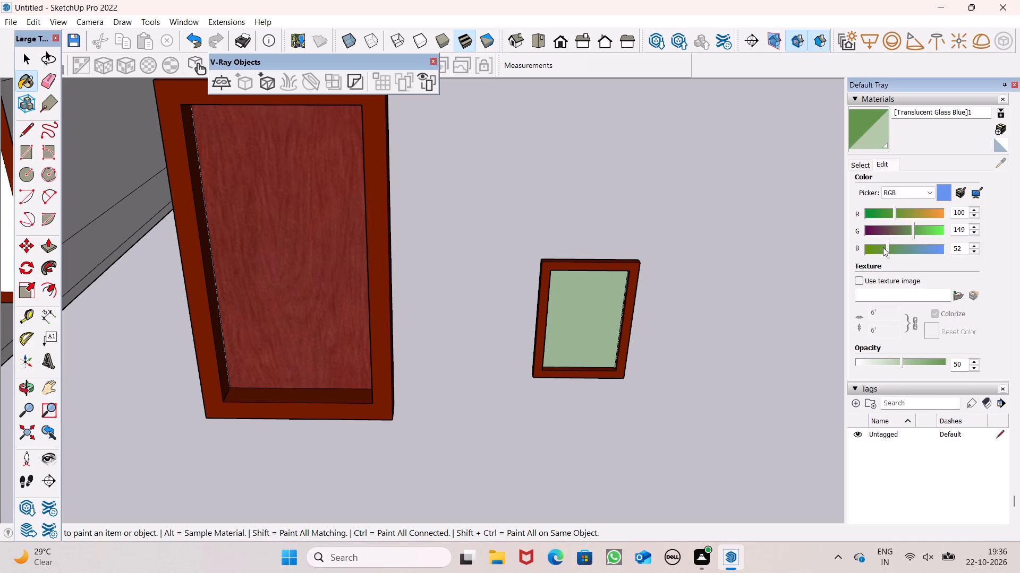
{"action": "left_click_drag", "start_coordinate": [883, 247], "coordinate": [874, 251]}
{"action": "left_click_drag", "start_coordinate": [924, 212], "coordinate": [932, 212]}
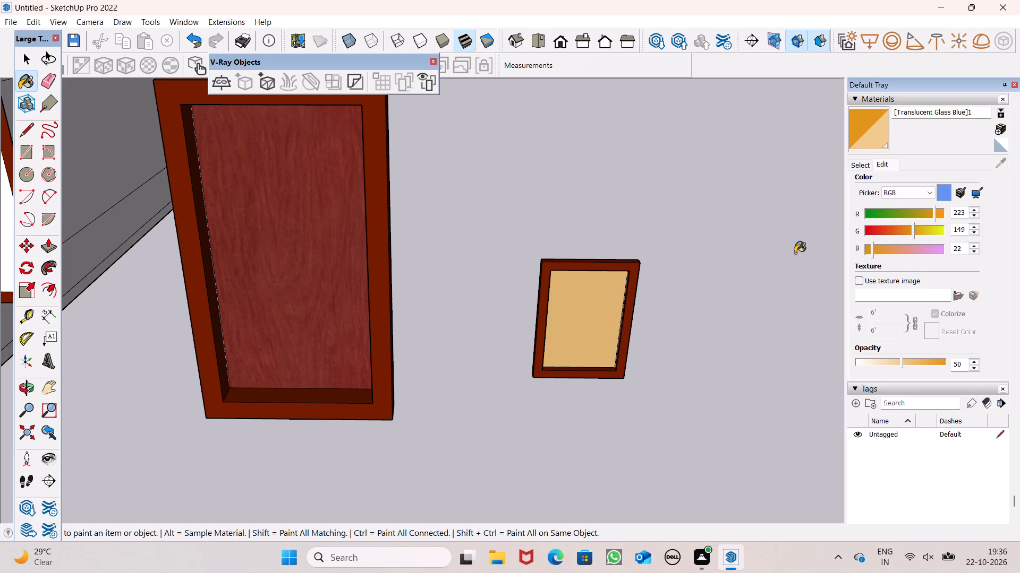
Select all connected geometry of the small glazed panel and make it a group.
{"action": "key", "text": "space"}
{"action": "key", "text": "space"}
{"action": "key", "text": "space"}
{"action": "left_click", "coordinate": [682, 333]}
{"action": "key", "text": "space"}
{"action": "key", "text": "space"}
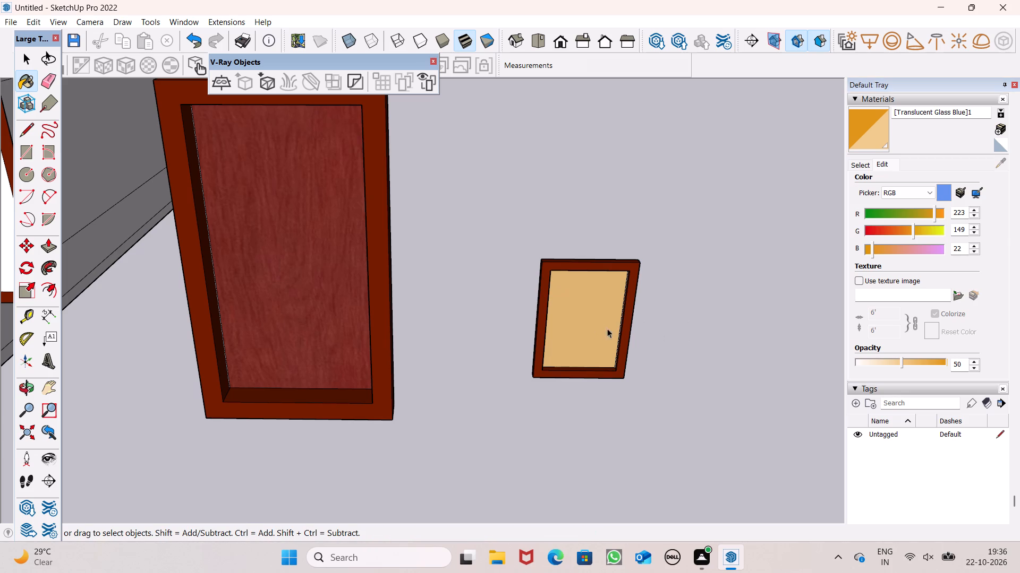
{"action": "triple_click", "coordinate": [600, 328]}
{"action": "left_click", "coordinate": [600, 328]}
{"action": "right_click", "coordinate": [599, 327]}
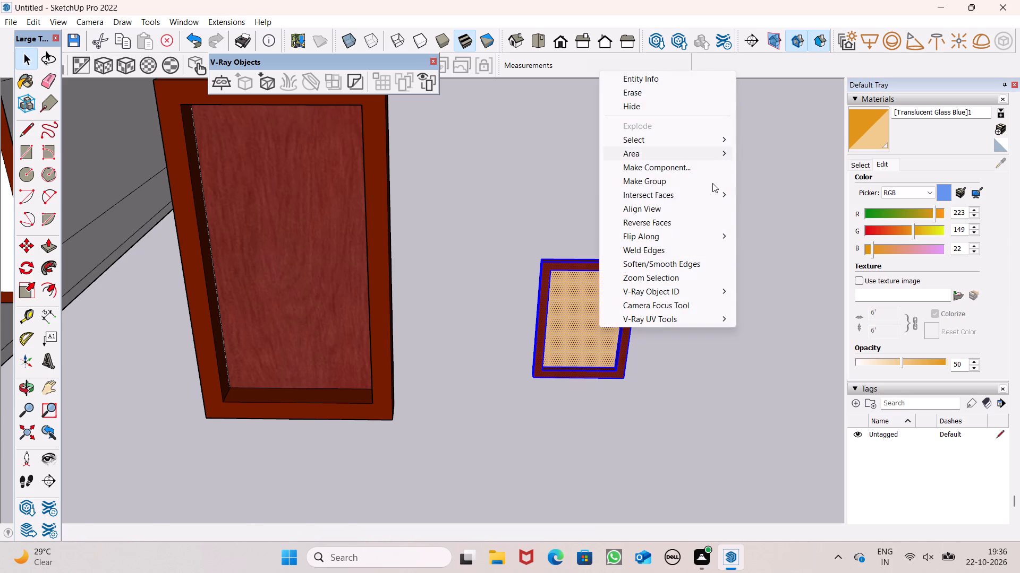
{"action": "left_click", "coordinate": [712, 183]}
{"action": "left_click", "coordinate": [742, 262]}
Paint all the inner strips between the frame bars of the 4' by 5' divided panel with the amber translucent glass material.
{"action": "scroll", "coordinate": [759, 273], "scroll_direction": "down", "scroll_amount": 6}
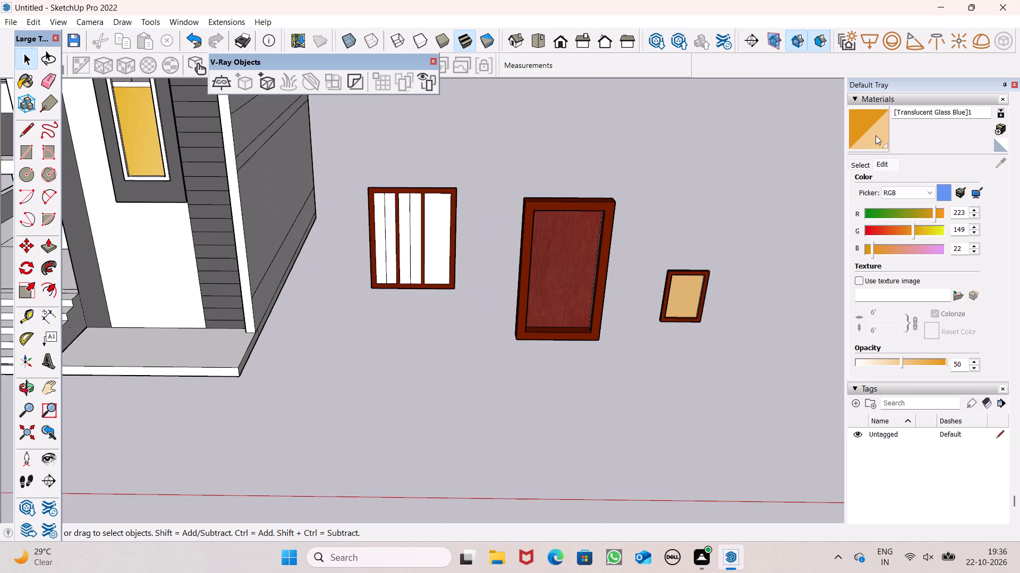
{"action": "left_click", "coordinate": [875, 126]}
{"action": "scroll", "coordinate": [394, 262], "scroll_direction": "up", "scroll_amount": 4}
{"action": "left_click", "coordinate": [442, 261]}
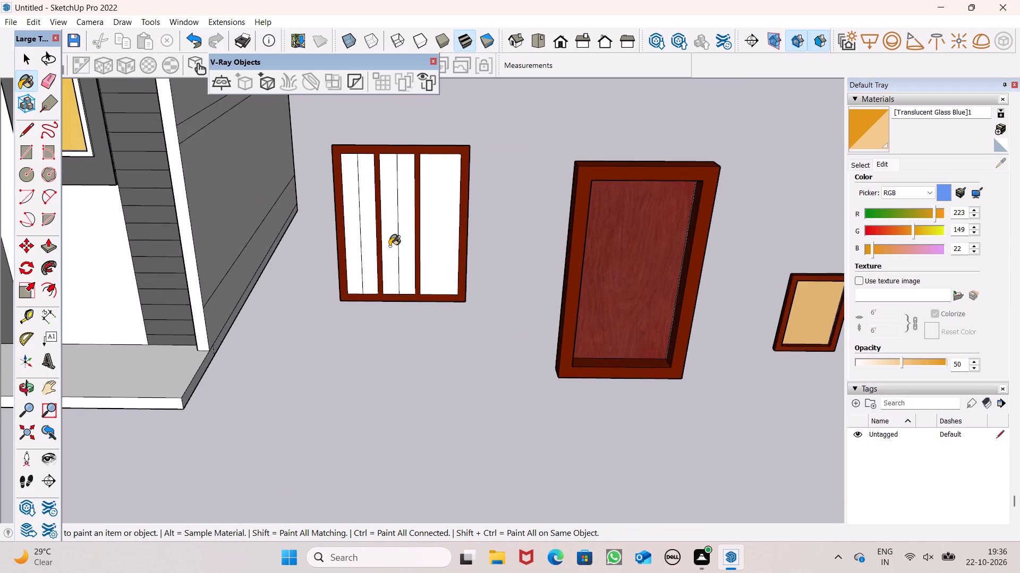
{"action": "scroll", "coordinate": [389, 246], "scroll_direction": "up", "scroll_amount": 5}
{"action": "left_click", "coordinate": [389, 247]}
{"action": "left_click", "coordinate": [404, 248]}
{"action": "left_click", "coordinate": [411, 244]}
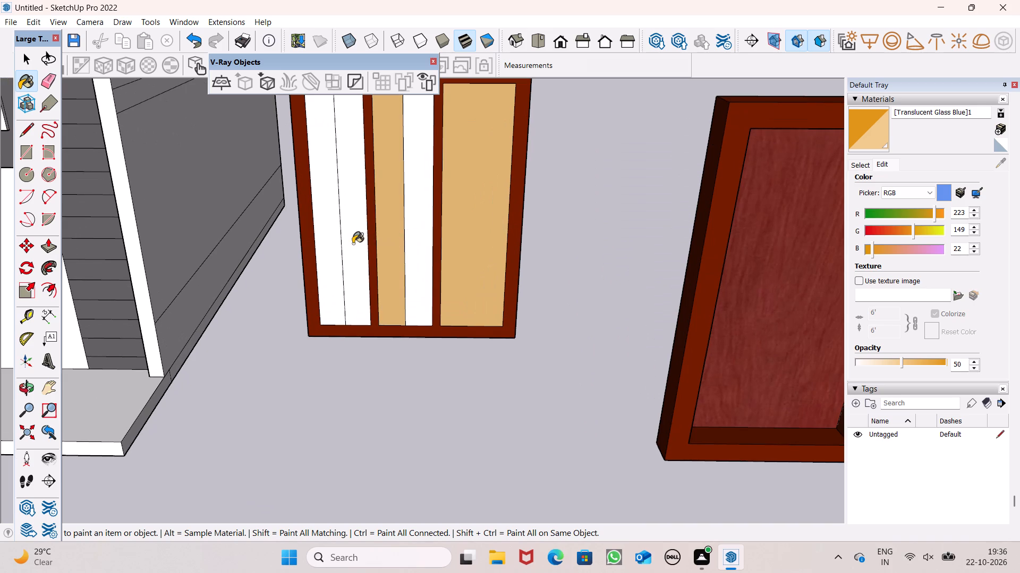
{"action": "left_click", "coordinate": [351, 244]}
{"action": "left_click", "coordinate": [339, 238]}
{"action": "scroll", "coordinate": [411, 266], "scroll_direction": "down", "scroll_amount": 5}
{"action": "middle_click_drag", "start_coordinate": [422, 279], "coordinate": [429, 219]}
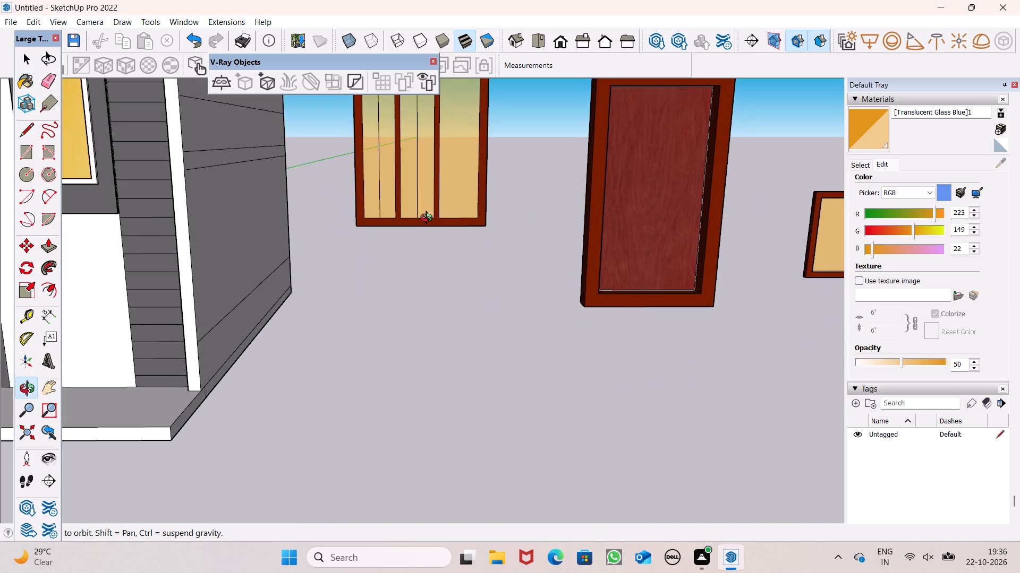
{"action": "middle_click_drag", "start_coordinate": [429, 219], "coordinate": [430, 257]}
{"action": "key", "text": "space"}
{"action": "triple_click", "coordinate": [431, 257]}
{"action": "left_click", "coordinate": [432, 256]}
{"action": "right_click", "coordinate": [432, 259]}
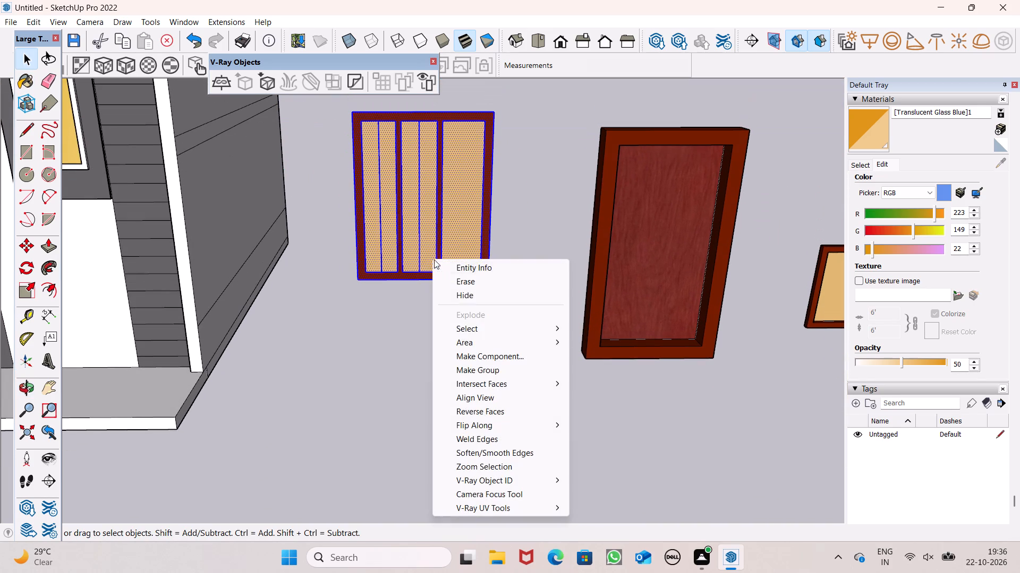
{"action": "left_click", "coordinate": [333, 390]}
Pull the brown frame face of the 4' by 5' divided panel outward about 2".
{"action": "middle_click_drag", "start_coordinate": [343, 386], "coordinate": [674, 458]}
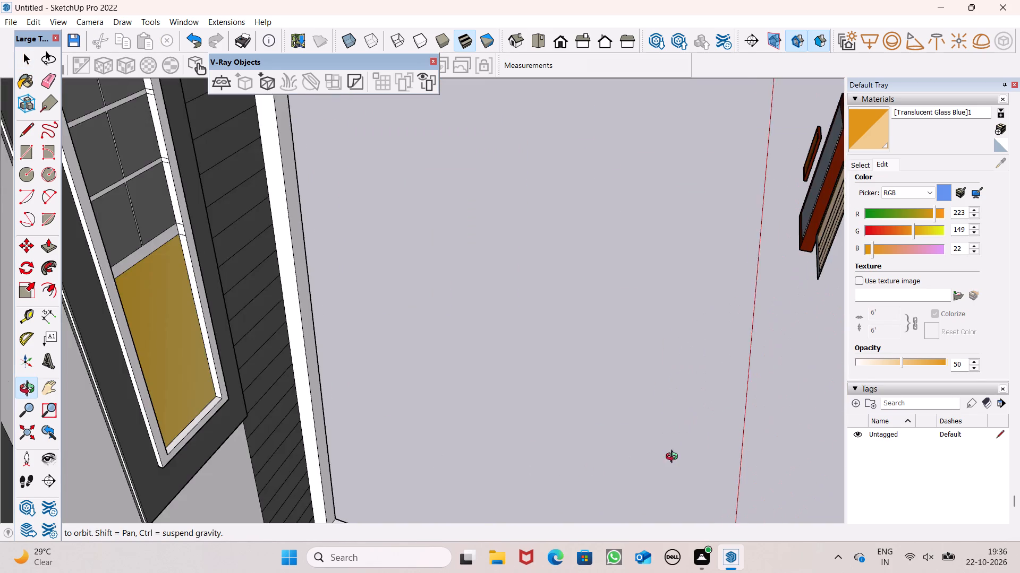
{"action": "middle_click_drag", "start_coordinate": [674, 458], "coordinate": [675, 455]}
{"action": "scroll", "coordinate": [600, 394], "scroll_direction": "down", "scroll_amount": 3}
{"action": "scroll", "coordinate": [798, 271], "scroll_direction": "up", "scroll_amount": 6}
{"action": "middle_click_drag", "start_coordinate": [840, 318], "coordinate": [988, 361]}
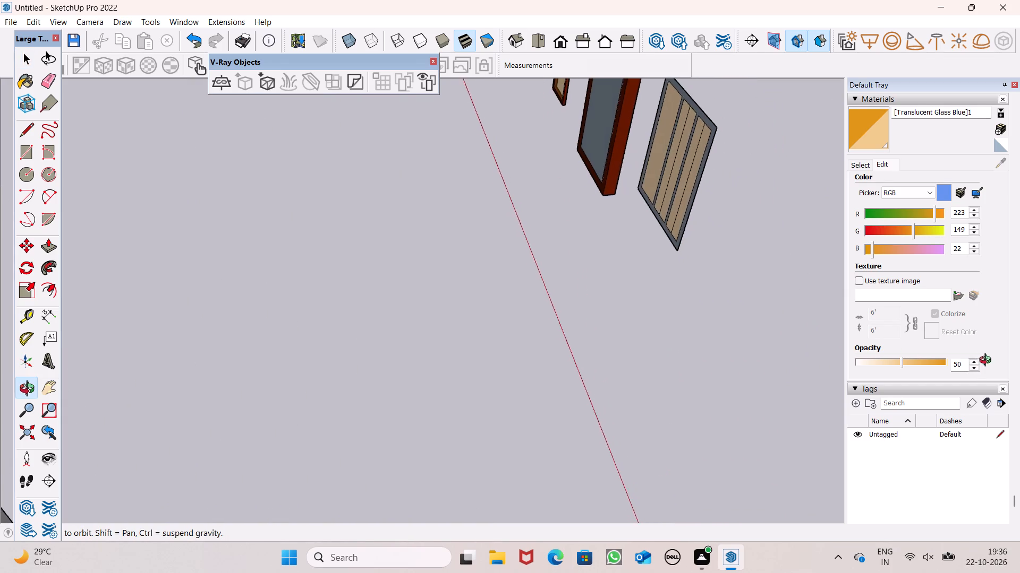
{"action": "middle_click_drag", "start_coordinate": [988, 361], "coordinate": [976, 341]}
{"action": "scroll", "coordinate": [598, 205], "scroll_direction": "up", "scroll_amount": 2}
{"action": "middle_click_drag", "start_coordinate": [693, 224], "coordinate": [361, 258]}
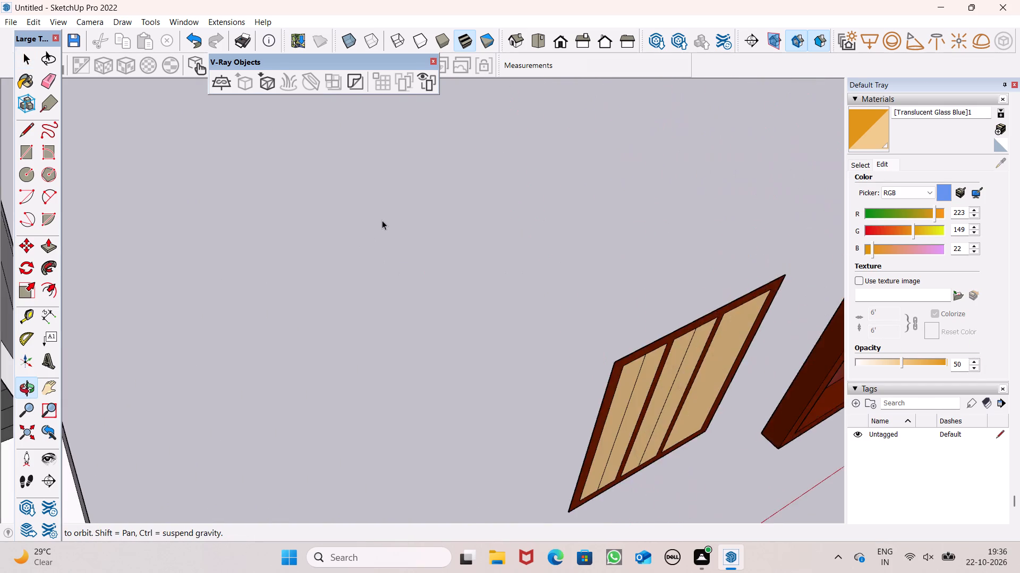
{"action": "scroll", "coordinate": [384, 221], "scroll_direction": "down", "scroll_amount": 4}
{"action": "left_click", "coordinate": [45, 252]}
{"action": "scroll", "coordinate": [601, 444], "scroll_direction": "up", "scroll_amount": 4}
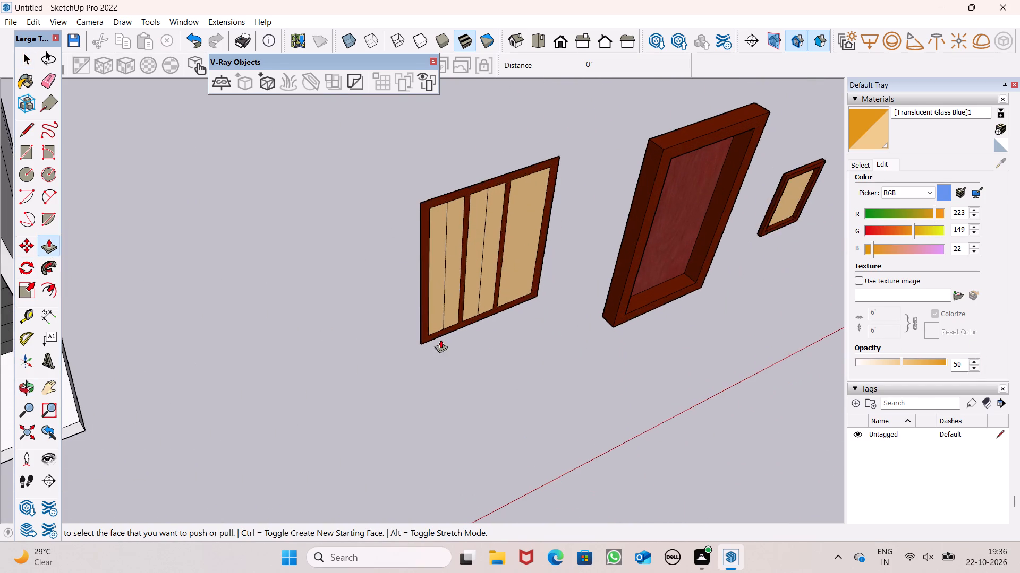
{"action": "scroll", "coordinate": [416, 325], "scroll_direction": "up", "scroll_amount": 6}
{"action": "left_click_drag", "start_coordinate": [324, 309], "coordinate": [335, 335]}
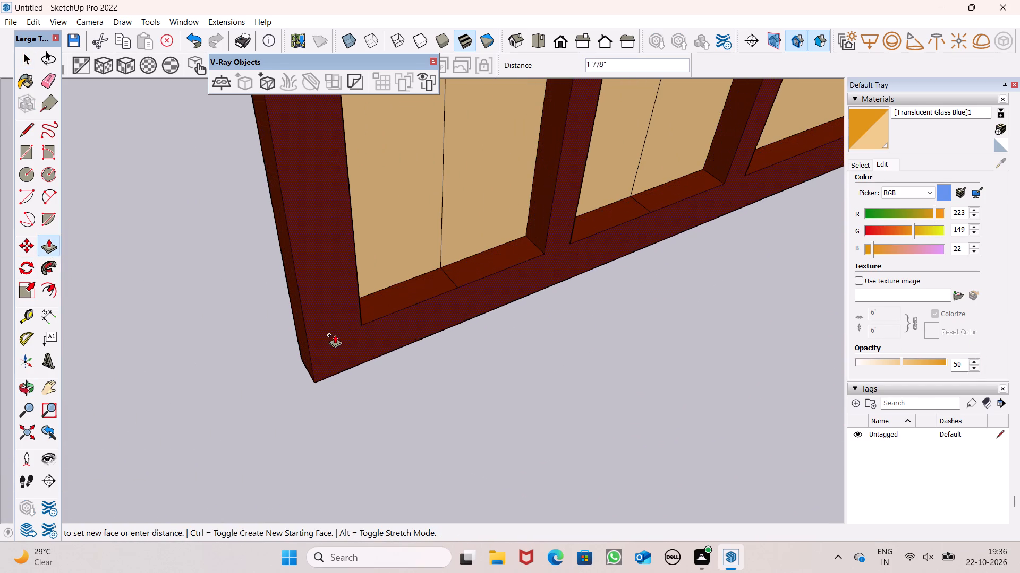
{"action": "left_click_drag", "start_coordinate": [335, 335], "coordinate": [336, 344]}
Select all connected geometry of the 4' by 5' divided panel and make it a group.
{"action": "key", "text": "space"}
{"action": "left_click", "coordinate": [266, 342]}
{"action": "triple_click", "coordinate": [377, 300]}
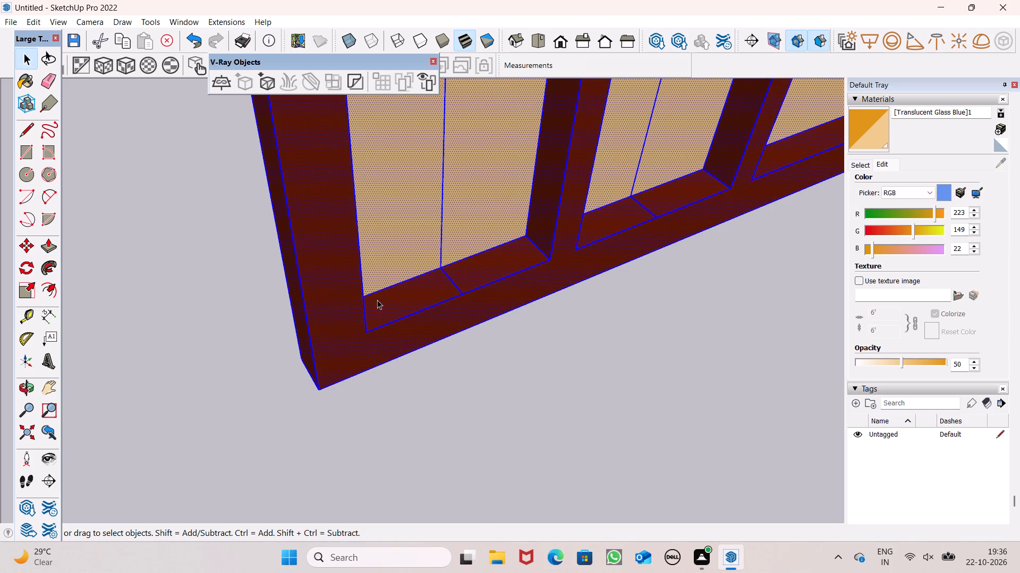
{"action": "left_click", "coordinate": [377, 300]}
{"action": "right_click", "coordinate": [377, 300]}
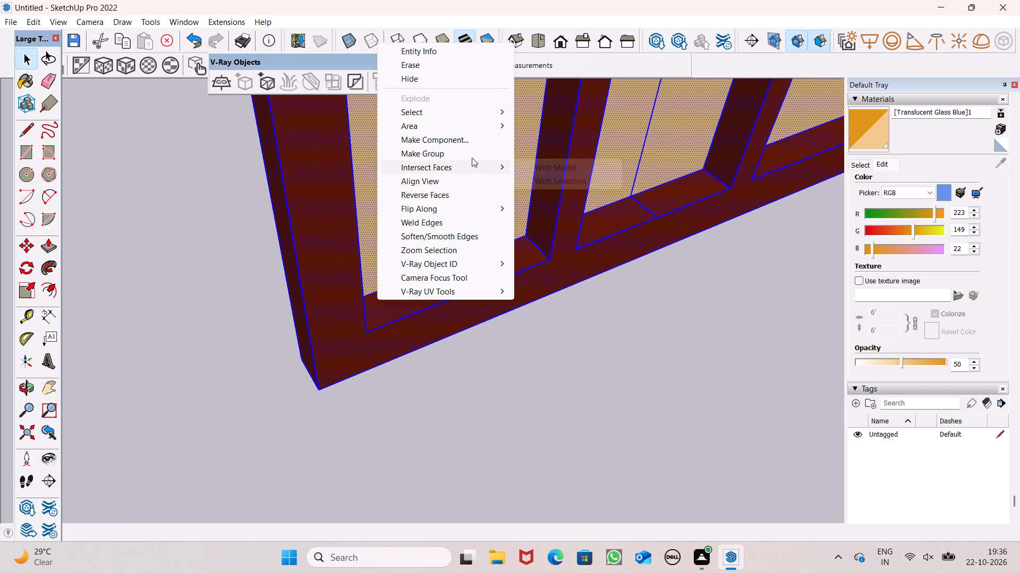
{"action": "left_click", "coordinate": [472, 158]}
{"action": "scroll", "coordinate": [629, 357], "scroll_direction": "down", "scroll_amount": 7}
{"action": "scroll", "coordinate": [445, 336], "scroll_direction": "down", "scroll_amount": 3}
{"action": "middle_click_drag", "start_coordinate": [610, 442], "coordinate": [554, 402]}
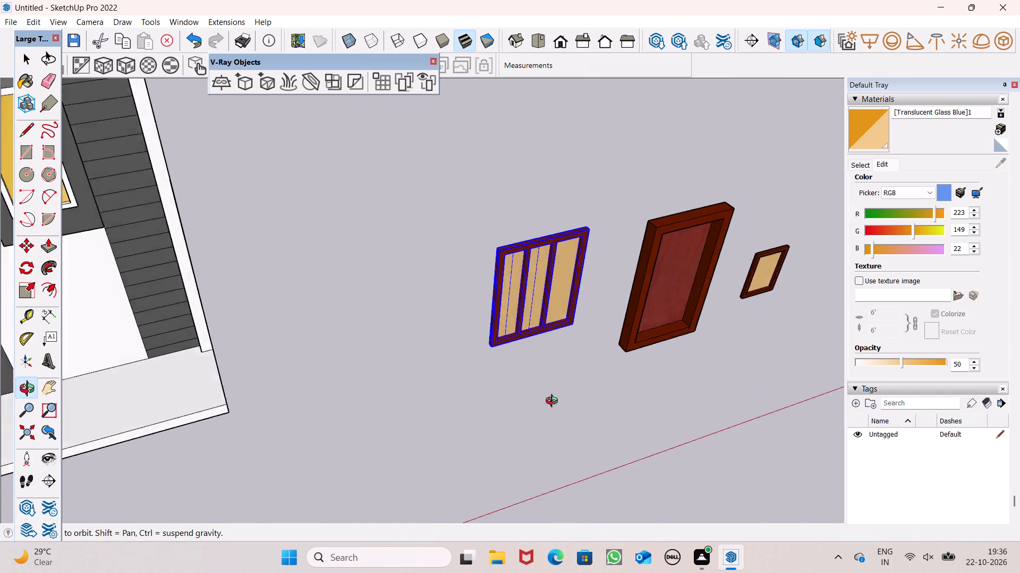
{"action": "middle_click_drag", "start_coordinate": [554, 402], "coordinate": [540, 398]}
{"action": "left_click", "coordinate": [533, 444]}
Move the 4' by 7' wood-veneered door group by its lower corner into the house's ground-floor doorway opening.
{"action": "scroll", "coordinate": [538, 390], "scroll_direction": "down", "scroll_amount": 5}
{"action": "middle_click_drag", "start_coordinate": [569, 411], "coordinate": [567, 404]}
{"action": "scroll", "coordinate": [639, 360], "scroll_direction": "down", "scroll_amount": 6}
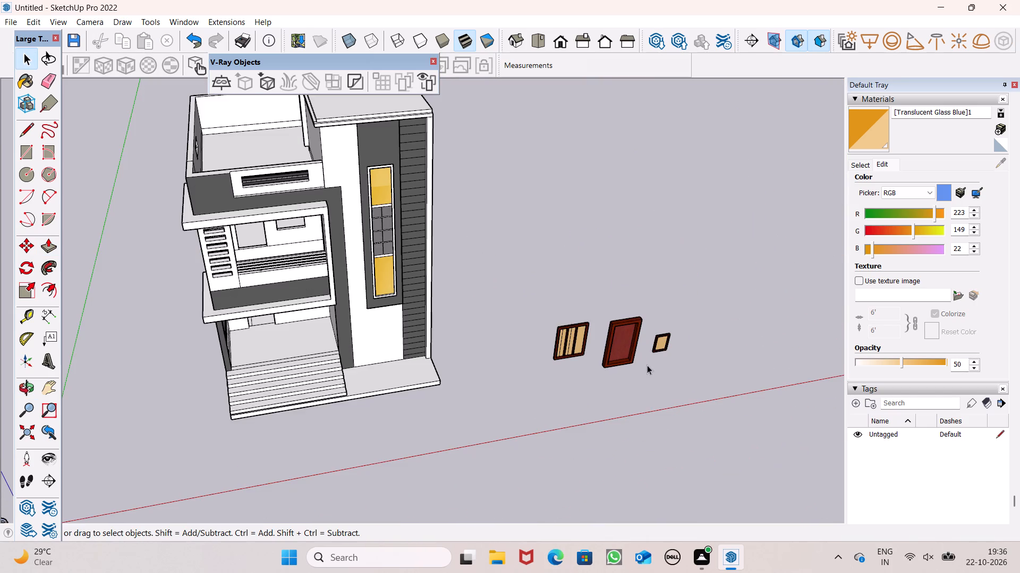
{"action": "scroll", "coordinate": [612, 337], "scroll_direction": "down", "scroll_amount": 2}
{"action": "middle_click_drag", "start_coordinate": [625, 339], "coordinate": [544, 177]}
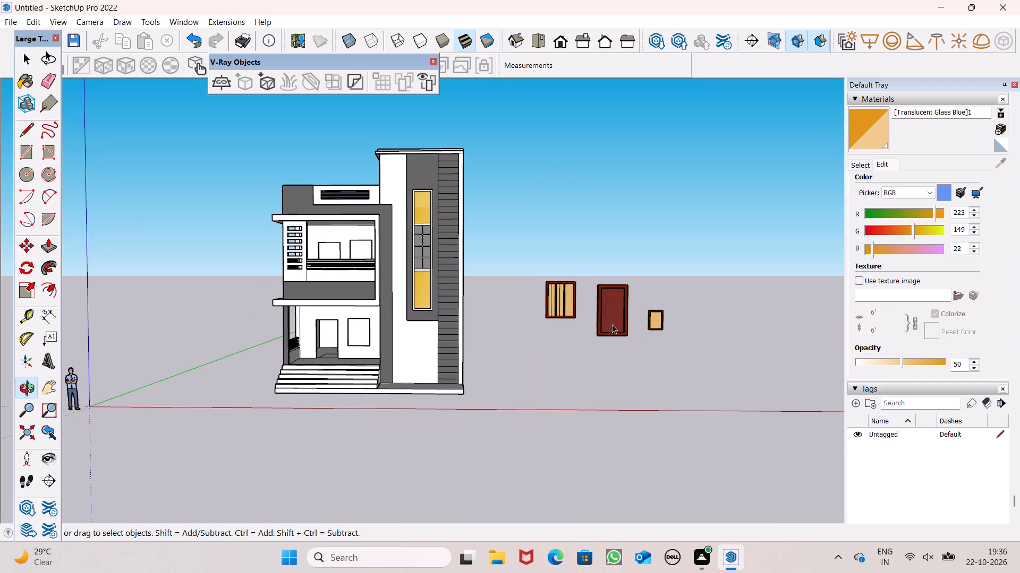
{"action": "left_click", "coordinate": [619, 332]}
{"action": "key", "text": "m"}
{"action": "key", "text": "Return"}
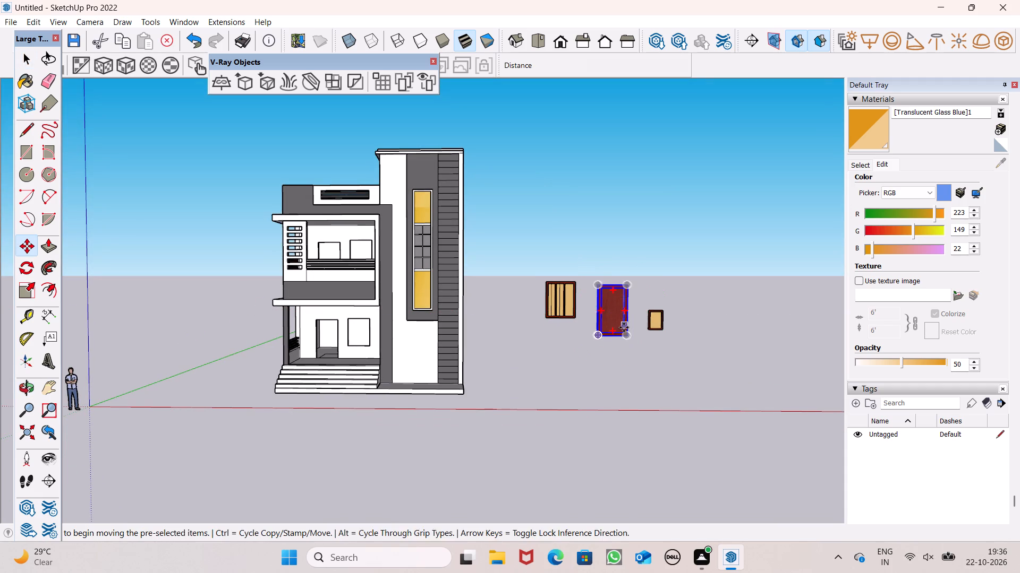
{"action": "left_click_drag", "start_coordinate": [628, 337], "coordinate": [324, 359]}
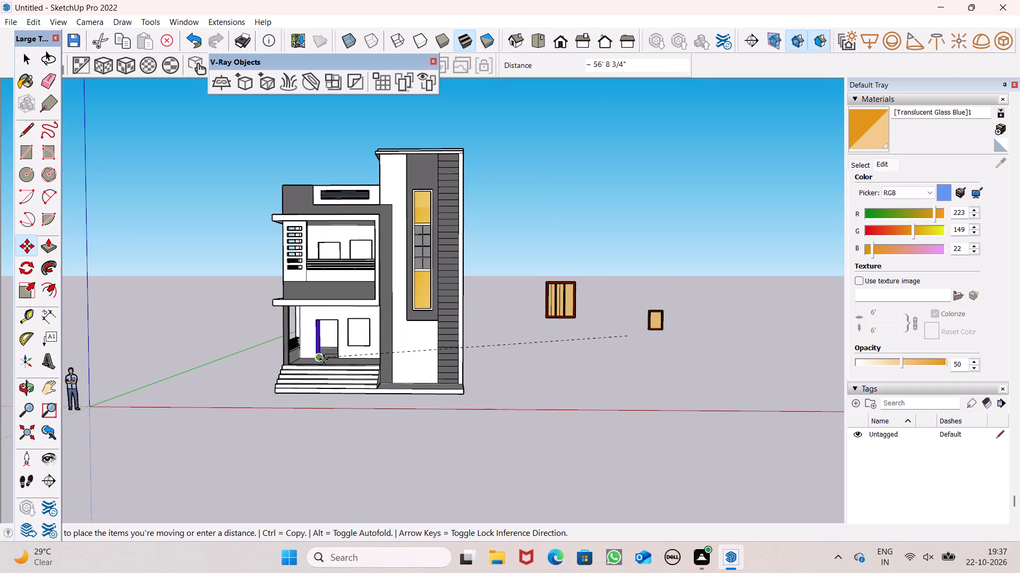
{"action": "left_click_drag", "start_coordinate": [324, 359], "coordinate": [338, 356]}
Shift the door group outward within the doorway about 3" by its lower corner, toward the front face of the wall.
{"action": "scroll", "coordinate": [310, 309], "scroll_direction": "up", "scroll_amount": 7}
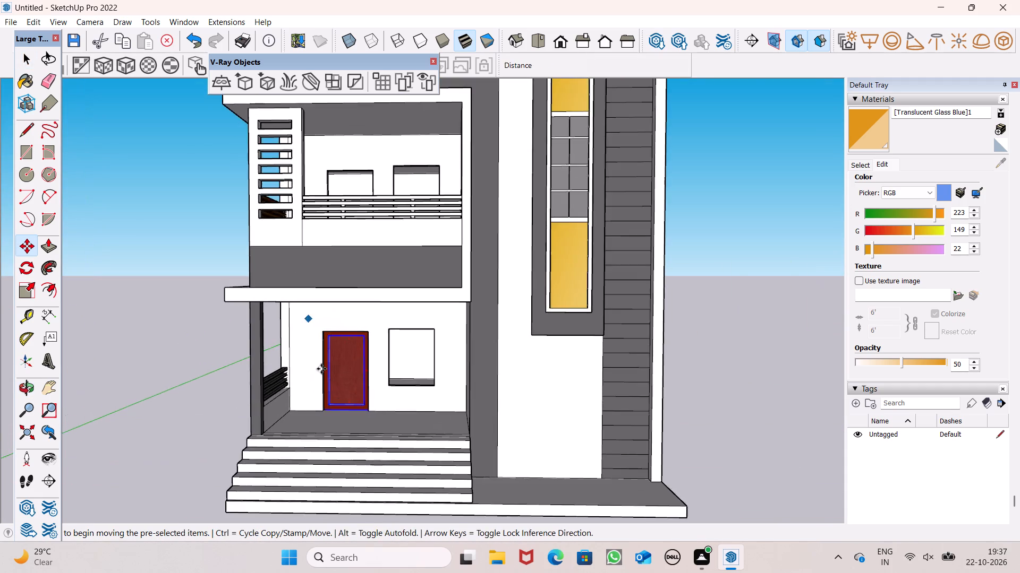
{"action": "scroll", "coordinate": [339, 413], "scroll_direction": "up", "scroll_amount": 8}
{"action": "middle_click_drag", "start_coordinate": [378, 463], "coordinate": [374, 514]}
{"action": "scroll", "coordinate": [376, 478], "scroll_direction": "up", "scroll_amount": 6}
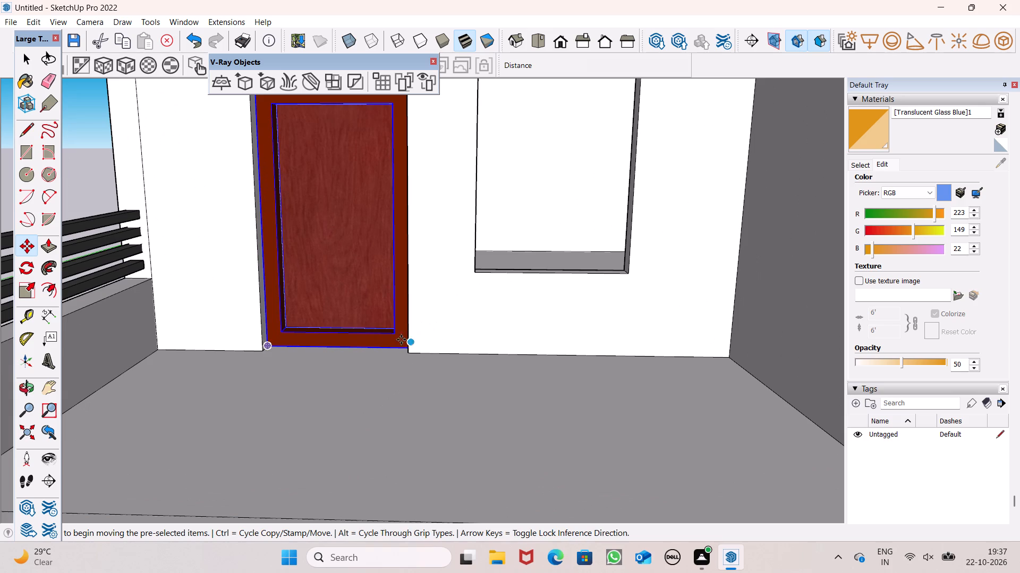
{"action": "left_click_drag", "start_coordinate": [411, 346], "coordinate": [413, 353]}
{"action": "middle_click_drag", "start_coordinate": [421, 367], "coordinate": [437, 443]}
{"action": "scroll", "coordinate": [437, 418], "scroll_direction": "up", "scroll_amount": 8}
{"action": "middle_click_drag", "start_coordinate": [412, 371], "coordinate": [547, 431]}
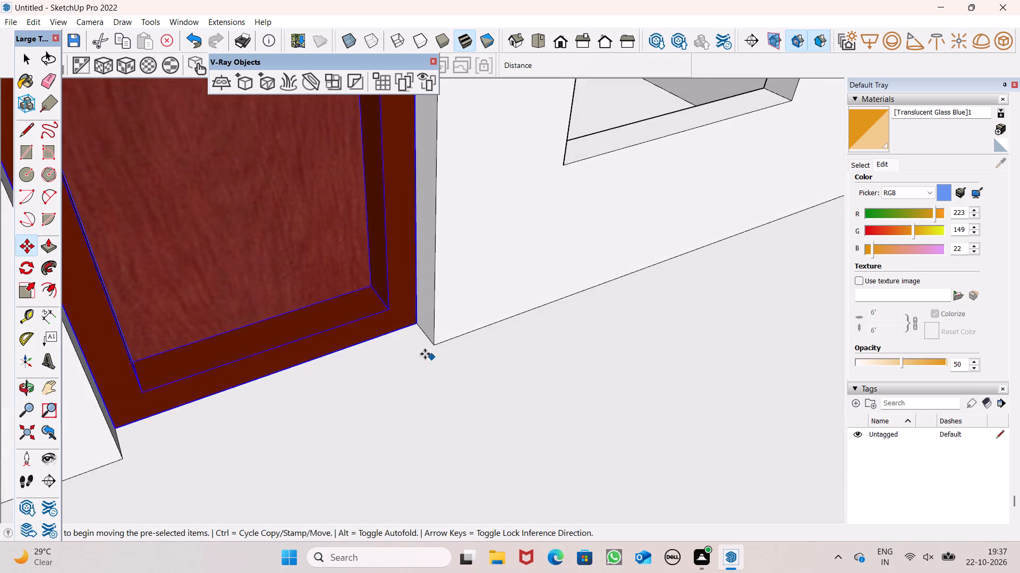
{"action": "scroll", "coordinate": [424, 354], "scroll_direction": "up", "scroll_amount": 4}
{"action": "left_click_drag", "start_coordinate": [412, 309], "coordinate": [421, 329]}
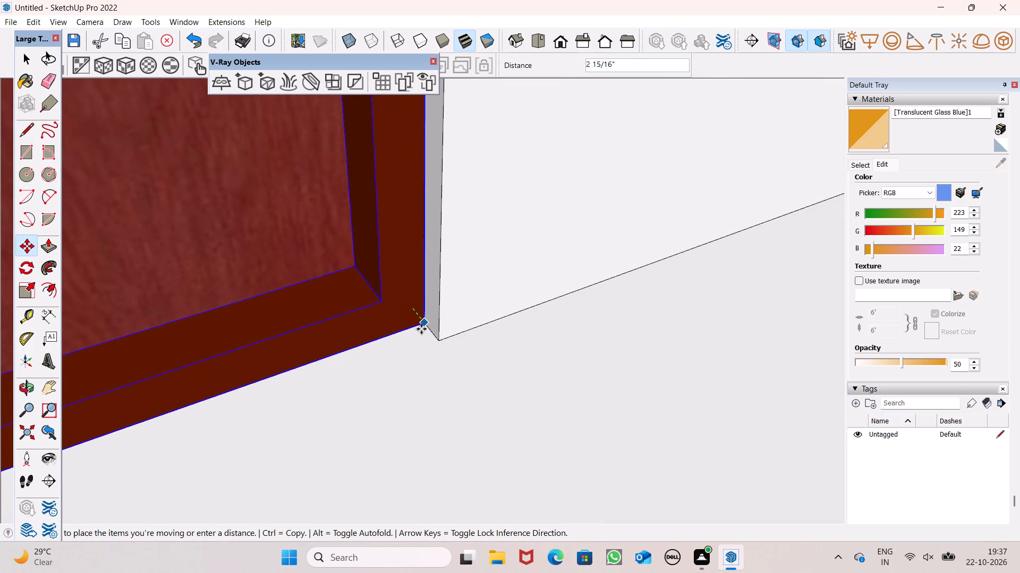
{"action": "left_click_drag", "start_coordinate": [421, 329], "coordinate": [423, 335]}
Examine the door's placement in the ground-floor doorway from the front and from an angle above.
{"action": "scroll", "coordinate": [414, 317], "scroll_direction": "down", "scroll_amount": 16}
{"action": "scroll", "coordinate": [382, 321], "scroll_direction": "down", "scroll_amount": 5}
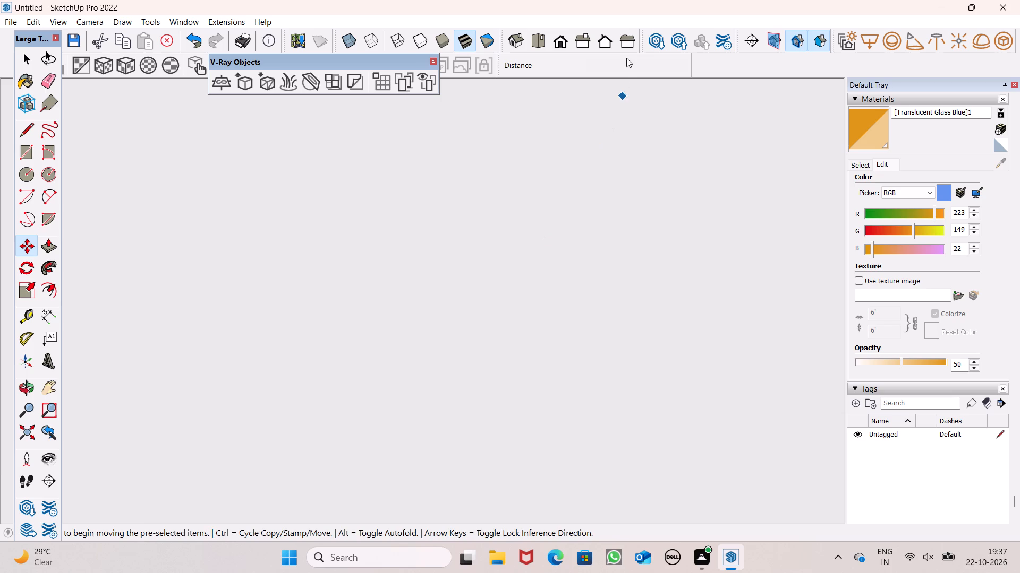
{"action": "left_click", "coordinate": [570, 44]}
{"action": "scroll", "coordinate": [556, 316], "scroll_direction": "down", "scroll_amount": 8}
{"action": "scroll", "coordinate": [528, 370], "scroll_direction": "down", "scroll_amount": 6}
{"action": "middle_click_drag", "start_coordinate": [535, 389], "coordinate": [540, 407]}
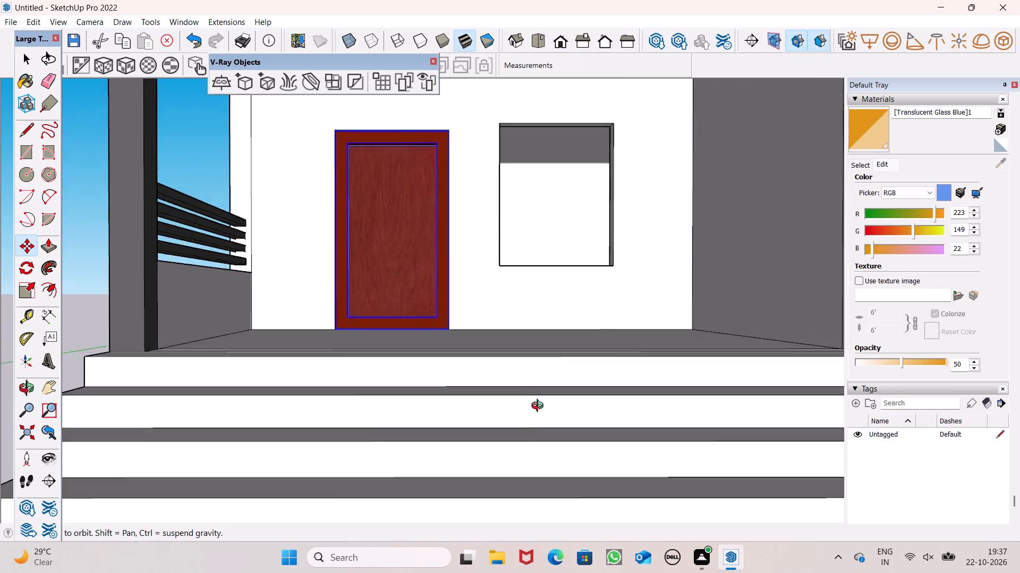
{"action": "middle_click_drag", "start_coordinate": [540, 407], "coordinate": [555, 470]}
{"action": "scroll", "coordinate": [532, 453], "scroll_direction": "down", "scroll_amount": 6}
{"action": "scroll", "coordinate": [458, 346], "scroll_direction": "down", "scroll_amount": 6}
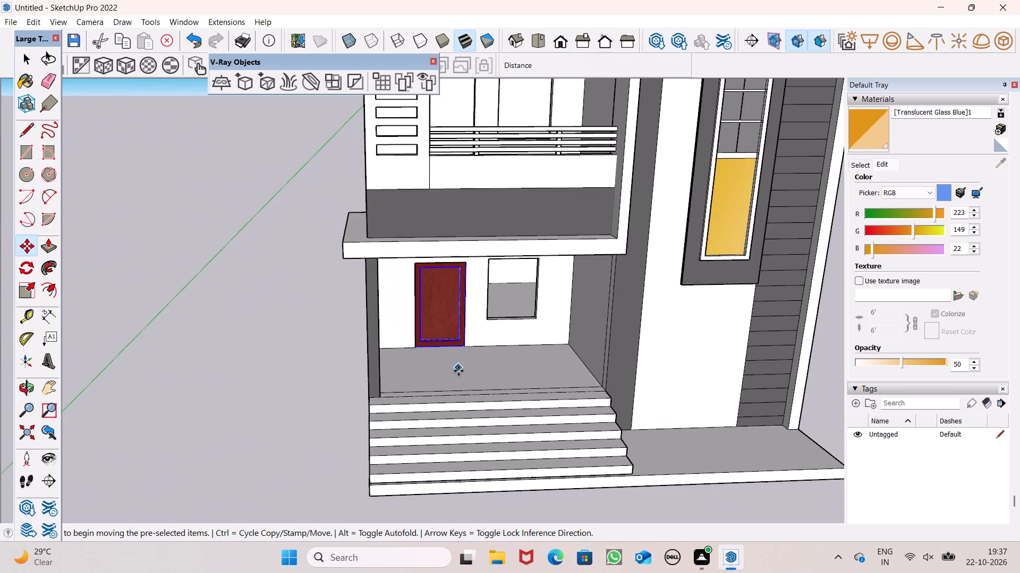
Copy the wood-veneered door group from the ground-floor doorway up to the doorway behind the upper balcony.
{"action": "middle_click_drag", "start_coordinate": [458, 375], "coordinate": [454, 404]}
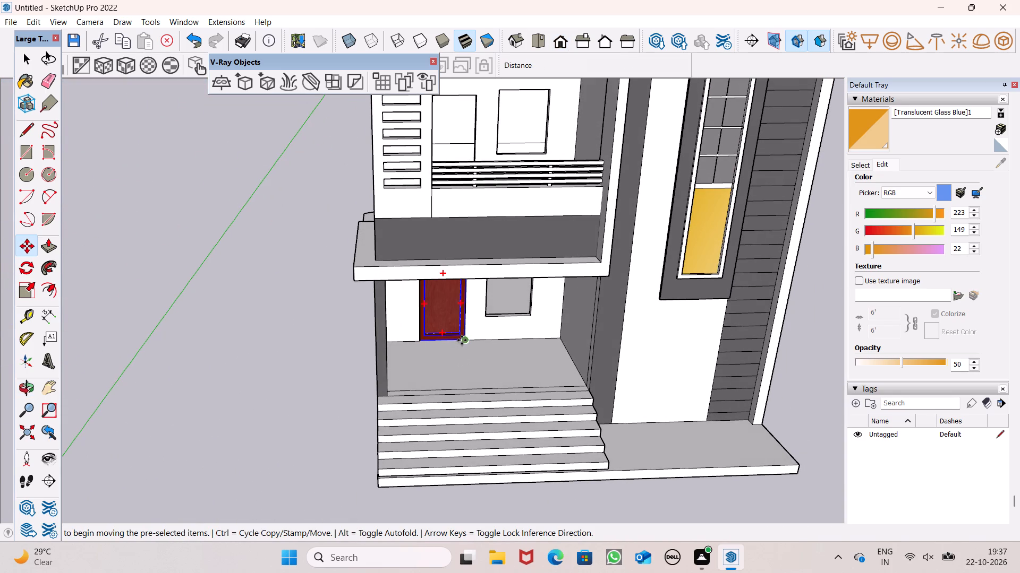
{"action": "left_click_drag", "start_coordinate": [464, 340], "coordinate": [480, 168]}
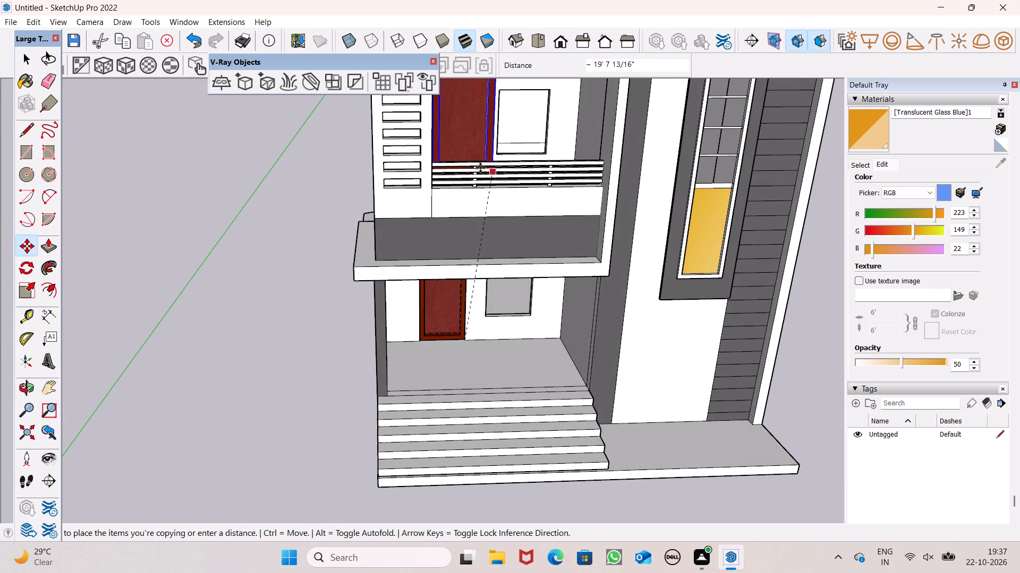
{"action": "left_click_drag", "start_coordinate": [480, 168], "coordinate": [475, 138]}
Lower the copied door by its bottom corner onto the sill corner of the upper-floor doorway and seat it in the opening.
{"action": "scroll", "coordinate": [475, 138], "scroll_direction": "up", "scroll_amount": 15}
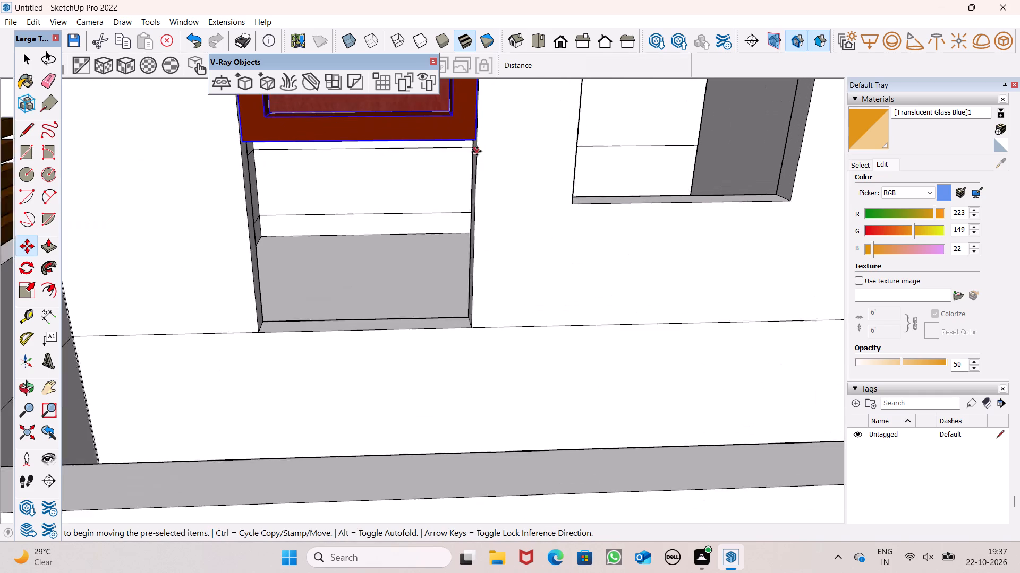
{"action": "scroll", "coordinate": [477, 151], "scroll_direction": "up", "scroll_amount": 2}
{"action": "middle_click_drag", "start_coordinate": [500, 199], "coordinate": [576, 247]}
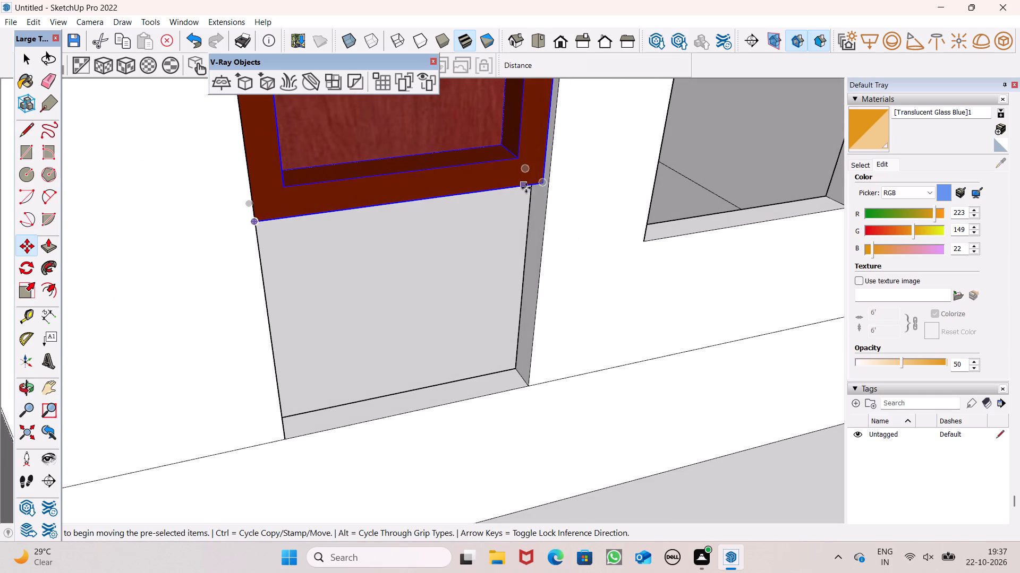
{"action": "left_click_drag", "start_coordinate": [543, 181], "coordinate": [528, 377]}
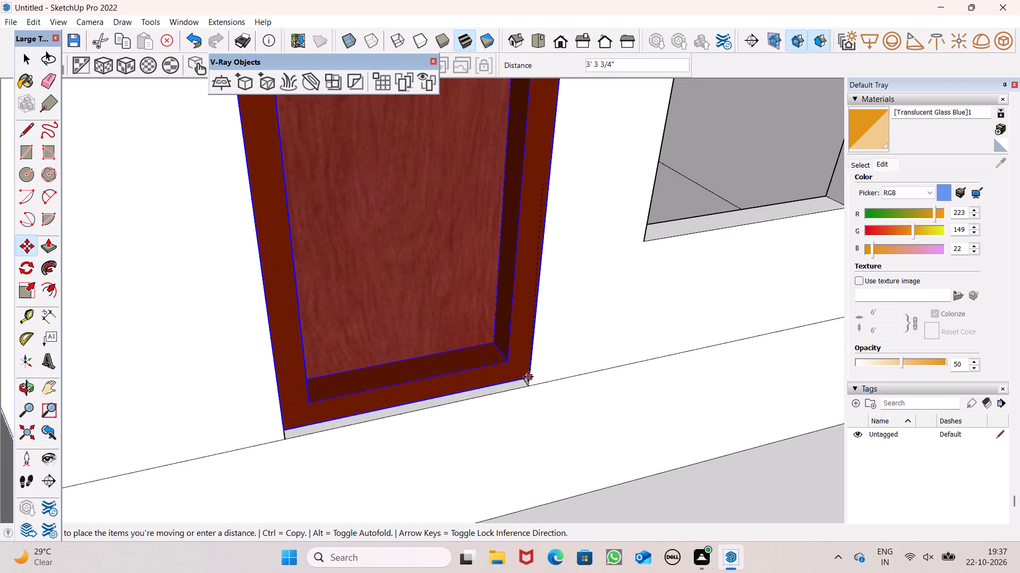
{"action": "left_click_drag", "start_coordinate": [528, 377], "coordinate": [522, 380]}
{"action": "scroll", "coordinate": [532, 416], "scroll_direction": "up", "scroll_amount": 7}
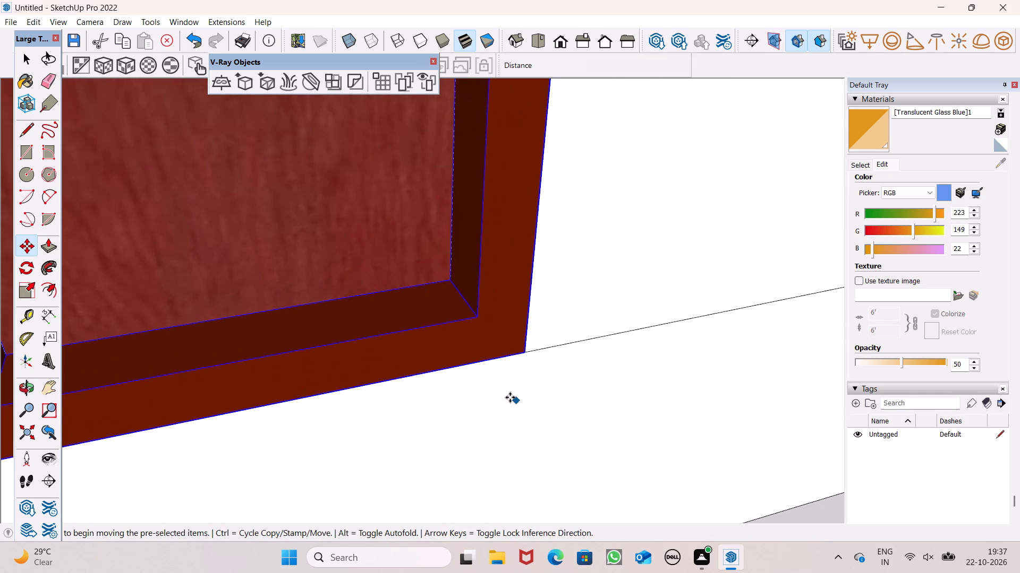
{"action": "left_click_drag", "start_coordinate": [528, 354], "coordinate": [509, 342]}
{"action": "key", "text": "space"}
Move the divided amber-glass window group by its lower corner into the ground-floor window opening beside the door.
{"action": "scroll", "coordinate": [451, 273], "scroll_direction": "down", "scroll_amount": 18}
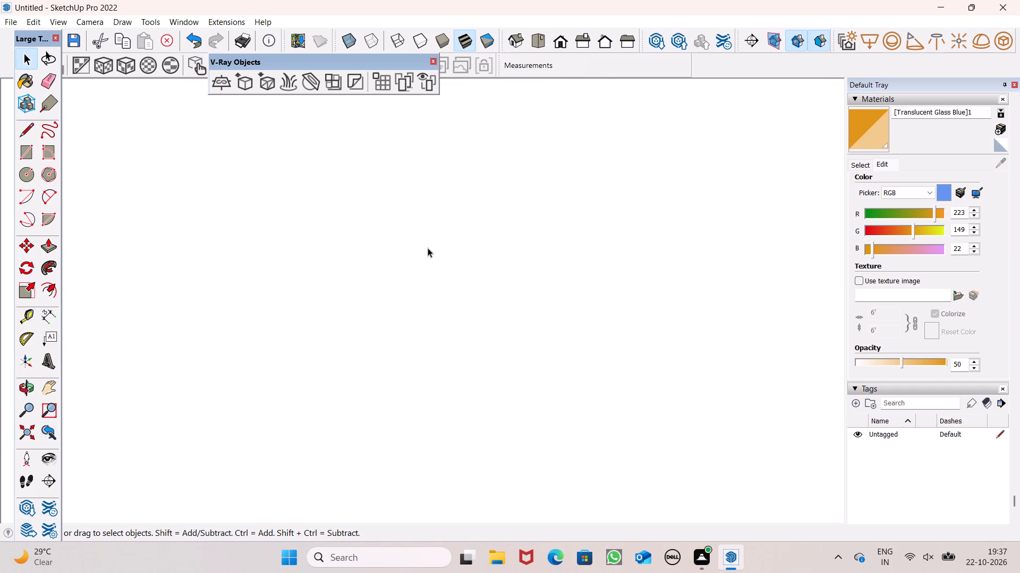
{"action": "scroll", "coordinate": [428, 248], "scroll_direction": "down", "scroll_amount": 3}
{"action": "left_click", "coordinate": [567, 42]}
{"action": "scroll", "coordinate": [515, 295], "scroll_direction": "down", "scroll_amount": 6}
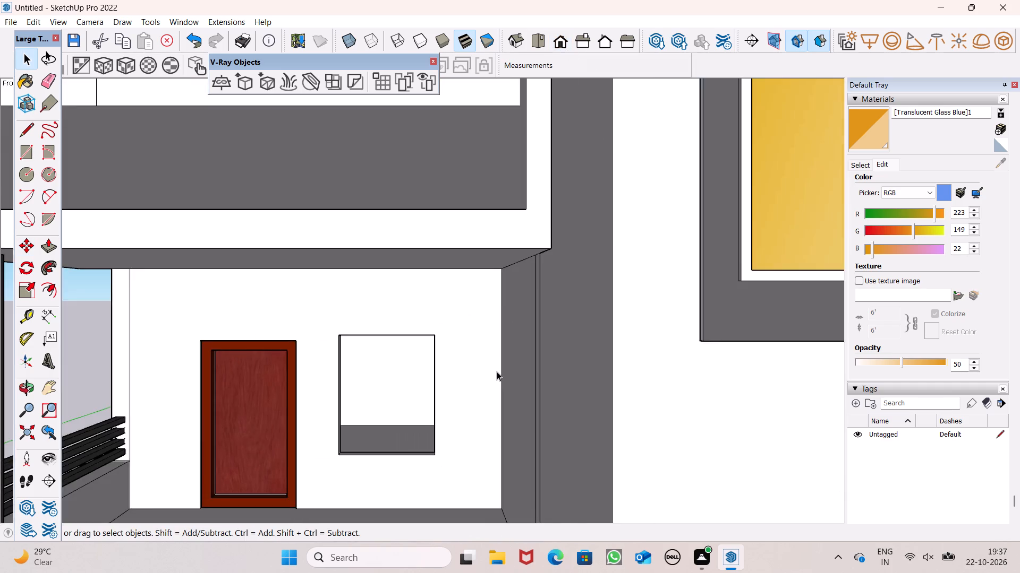
{"action": "scroll", "coordinate": [497, 306], "scroll_direction": "down", "scroll_amount": 12}
{"action": "left_click", "coordinate": [271, 354]}
{"action": "scroll", "coordinate": [298, 388], "scroll_direction": "down", "scroll_amount": 4}
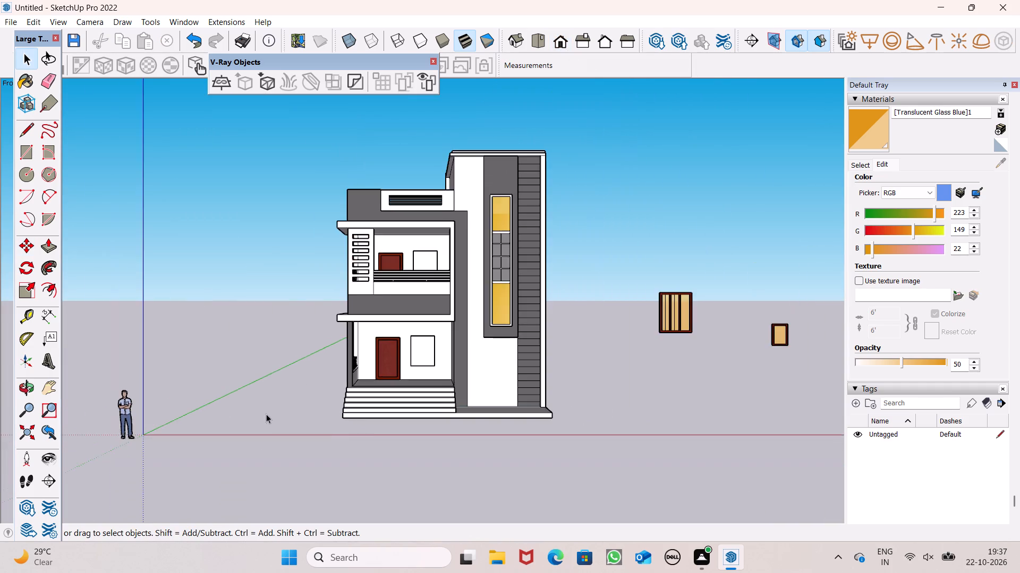
{"action": "middle_click_drag", "start_coordinate": [361, 454], "coordinate": [361, 497]}
{"action": "scroll", "coordinate": [631, 399], "scroll_direction": "up", "scroll_amount": 4}
{"action": "left_click", "coordinate": [632, 295]}
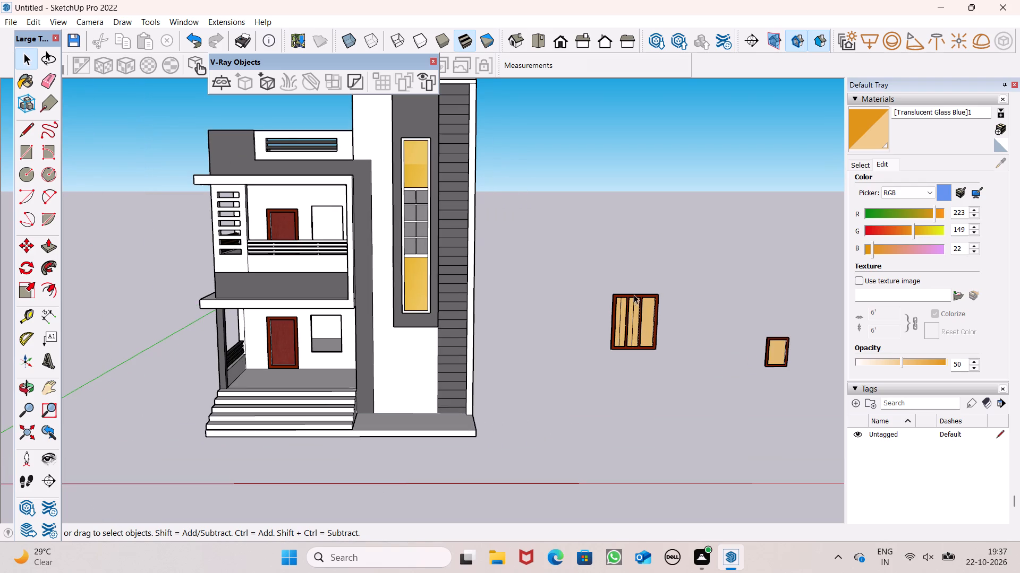
{"action": "key", "text": "m"}
{"action": "key", "text": "Return"}
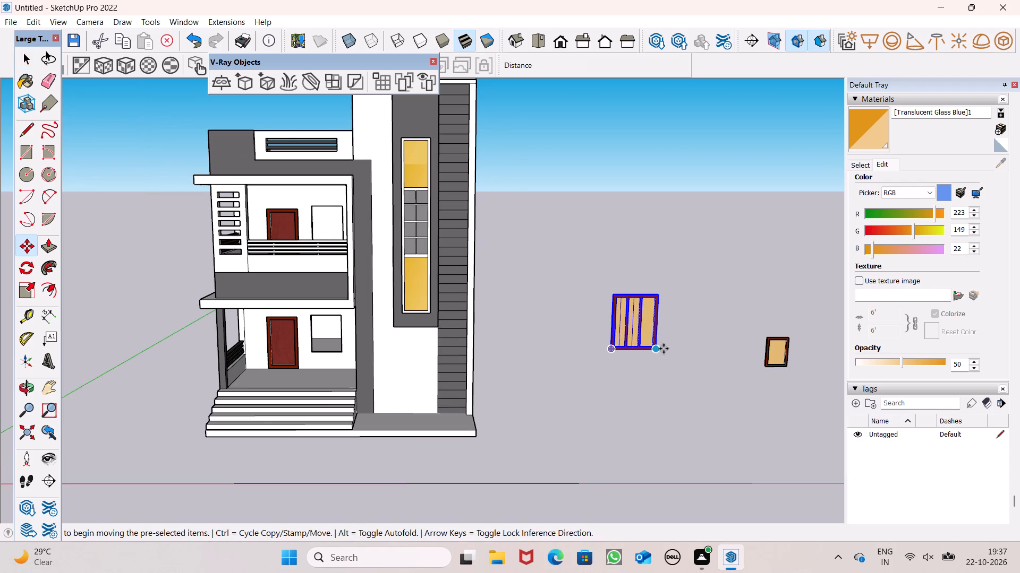
{"action": "left_click_drag", "start_coordinate": [658, 349], "coordinate": [338, 353]}
Copy the divided window group from the ground-floor opening up into the upper-floor window opening by its lower corner.
{"action": "scroll", "coordinate": [297, 335], "scroll_direction": "up", "scroll_amount": 8}
{"action": "scroll", "coordinate": [297, 336], "scroll_direction": "down", "scroll_amount": 5}
{"action": "scroll", "coordinate": [297, 230], "scroll_direction": "up", "scroll_amount": 6}
{"action": "scroll", "coordinate": [402, 455], "scroll_direction": "down", "scroll_amount": 4}
{"action": "middle_click_drag", "start_coordinate": [409, 472], "coordinate": [409, 475]}
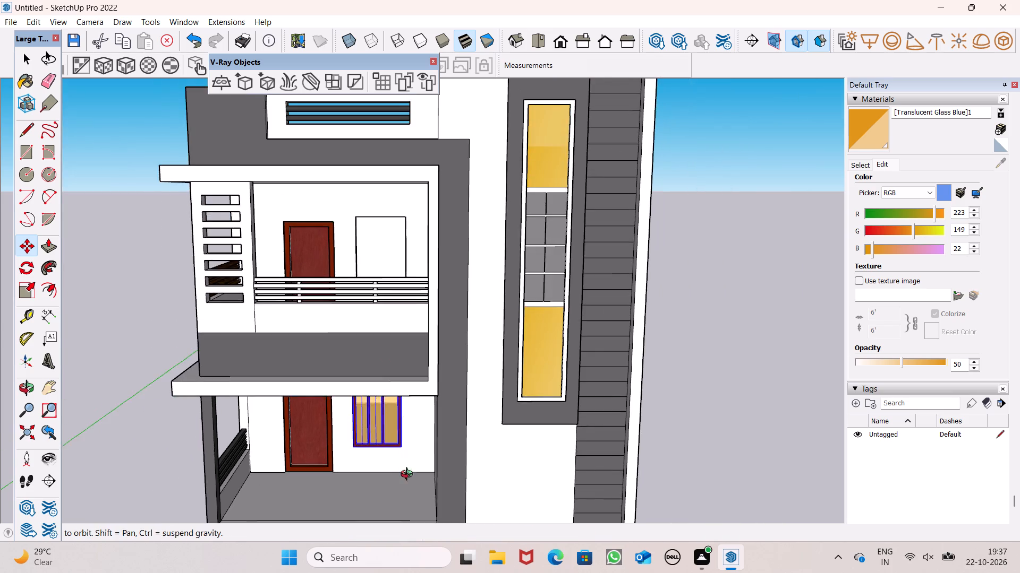
{"action": "middle_click_drag", "start_coordinate": [409, 475], "coordinate": [424, 498]}
{"action": "left_click_drag", "start_coordinate": [402, 439], "coordinate": [395, 331]}
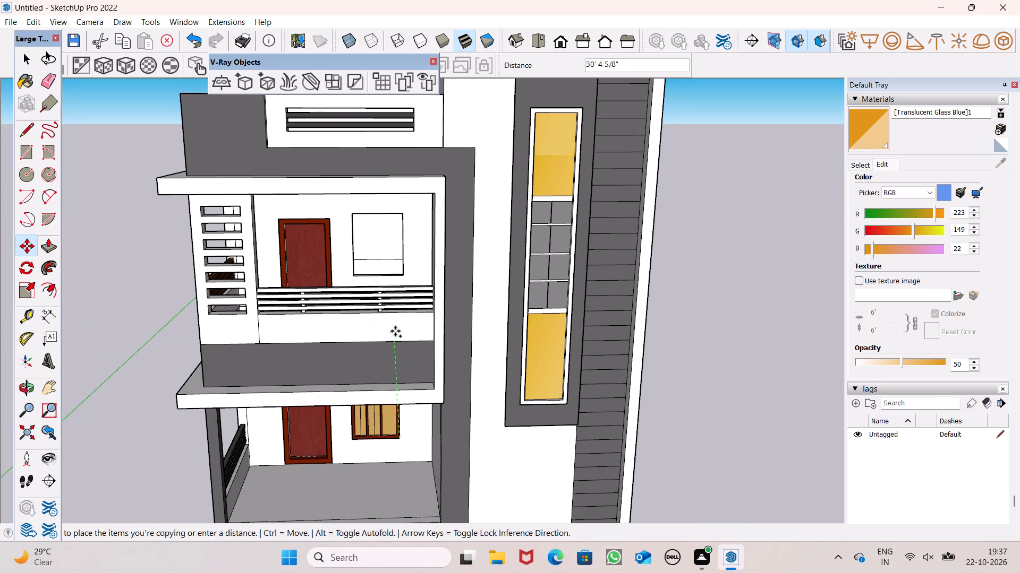
{"action": "left_click_drag", "start_coordinate": [395, 331], "coordinate": [399, 272]}
{"action": "key", "text": "space"}
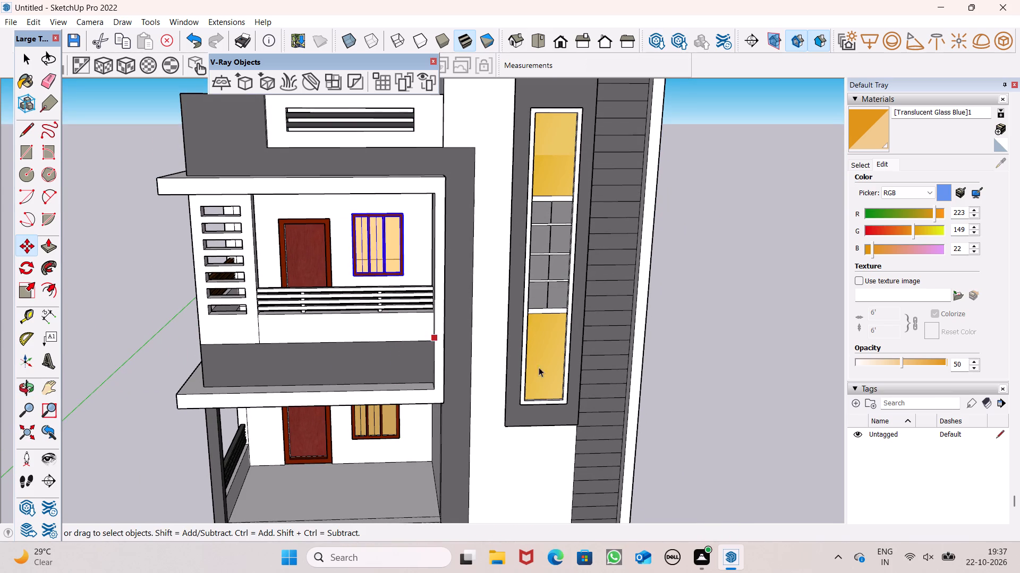
{"action": "key", "text": "space"}
{"action": "left_click", "coordinate": [728, 378]}
Move the small single-pane amber-glass window group about 71' 10" across to the open ground beside the house's side wall.
{"action": "scroll", "coordinate": [687, 355], "scroll_direction": "down", "scroll_amount": 3}
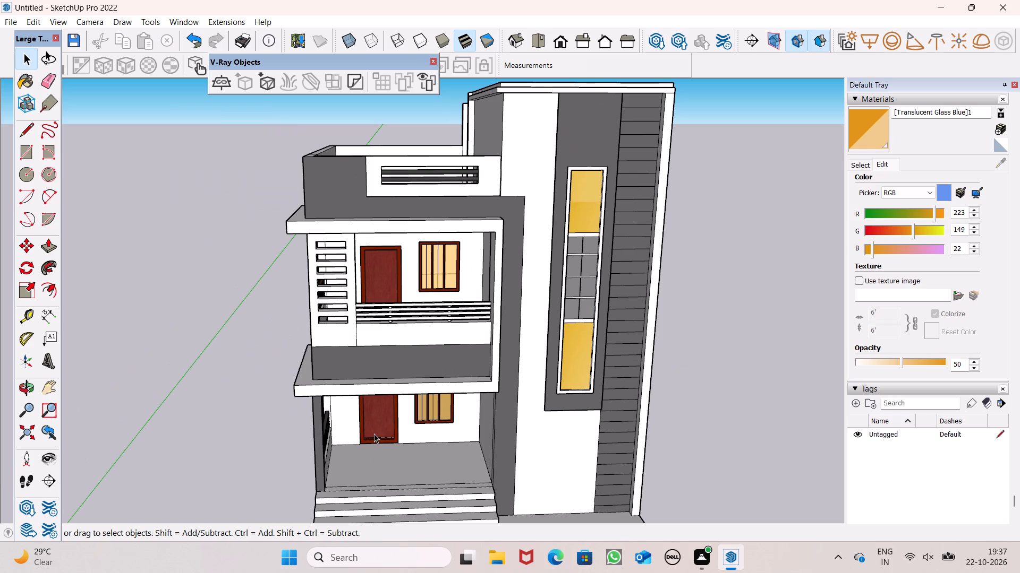
{"action": "scroll", "coordinate": [373, 433], "scroll_direction": "down", "scroll_amount": 2}
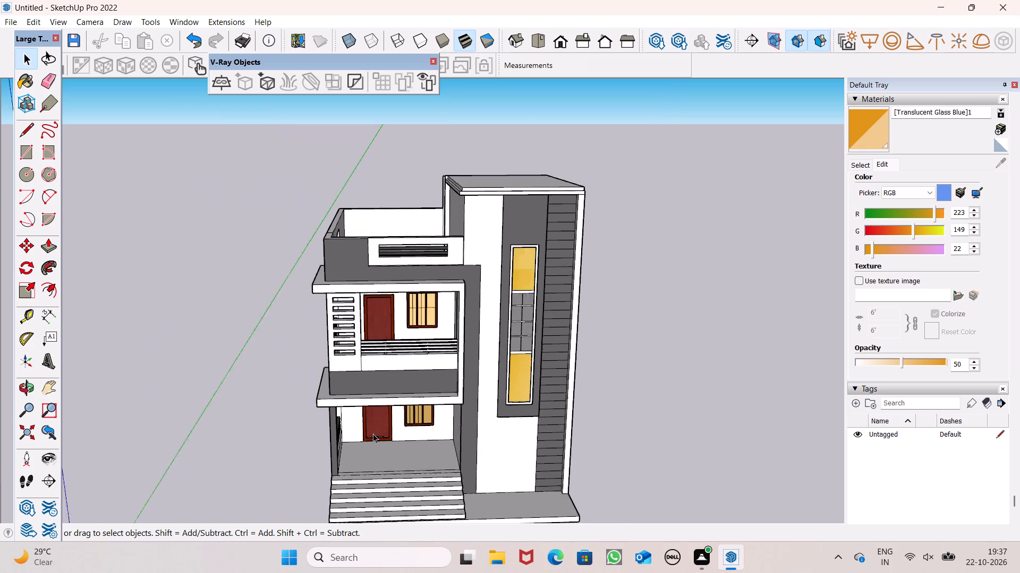
{"action": "scroll", "coordinate": [373, 433], "scroll_direction": "down", "scroll_amount": 2}
{"action": "left_click", "coordinate": [817, 475]}
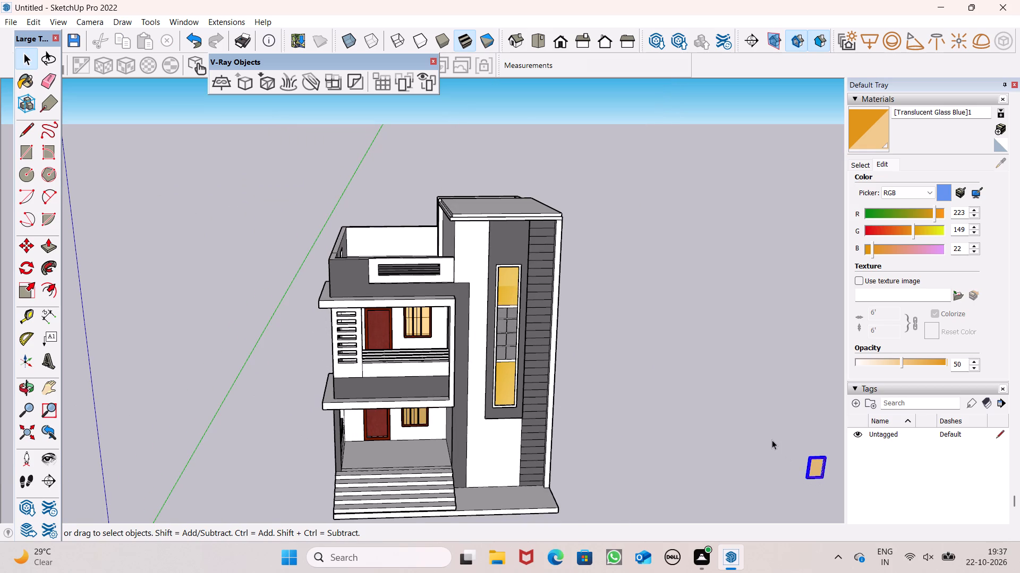
{"action": "scroll", "coordinate": [772, 440], "scroll_direction": "down", "scroll_amount": 3}
{"action": "key", "text": "m"}
{"action": "key", "text": "Return"}
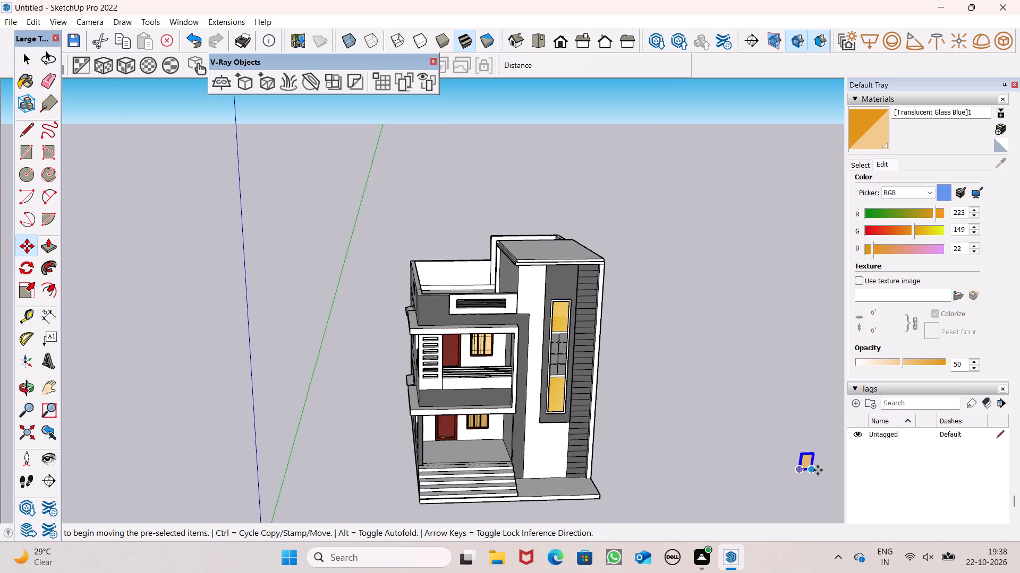
{"action": "left_click_drag", "start_coordinate": [817, 470], "coordinate": [338, 438]}
{"action": "key", "text": "space"}
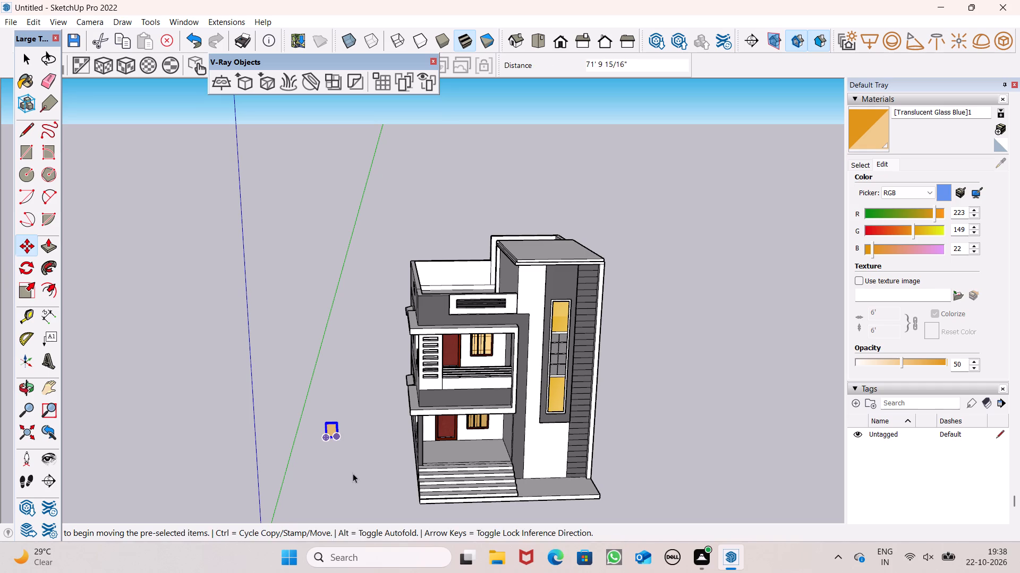
{"action": "left_click", "coordinate": [353, 474]}
Rotate the small single-pane window group 90 degrees on the ground plane so it faces parallel to the side wall.
{"action": "left_click", "coordinate": [334, 432]}
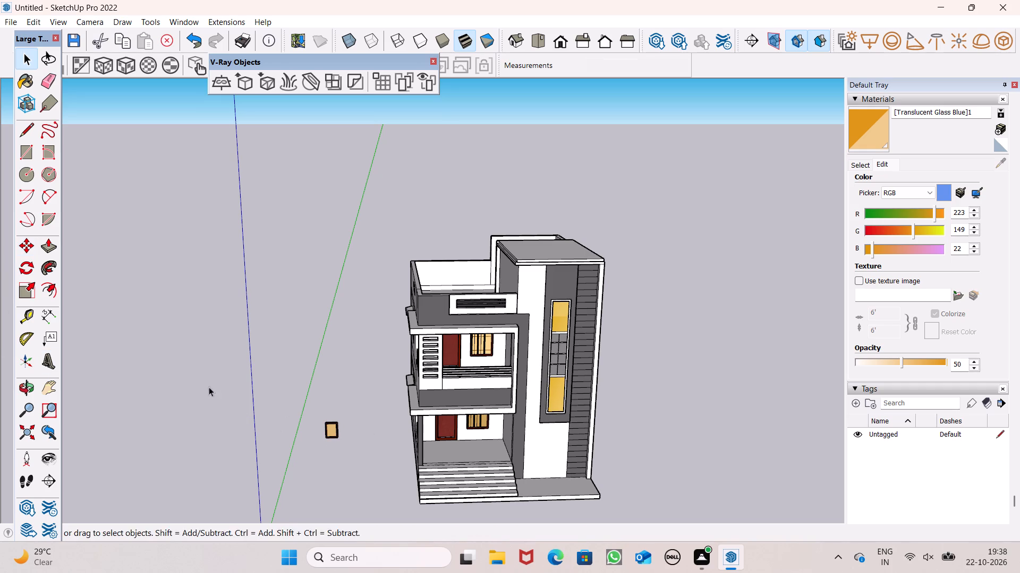
{"action": "left_click", "coordinate": [22, 266]}
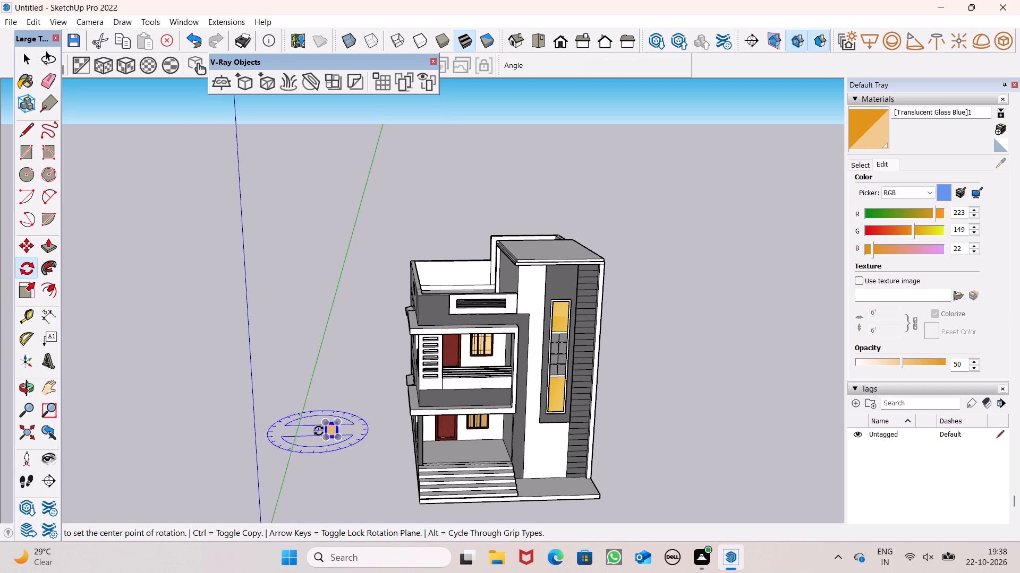
{"action": "scroll", "coordinate": [319, 431], "scroll_direction": "up", "scroll_amount": 5}
{"action": "scroll", "coordinate": [354, 461], "scroll_direction": "up", "scroll_amount": 8}
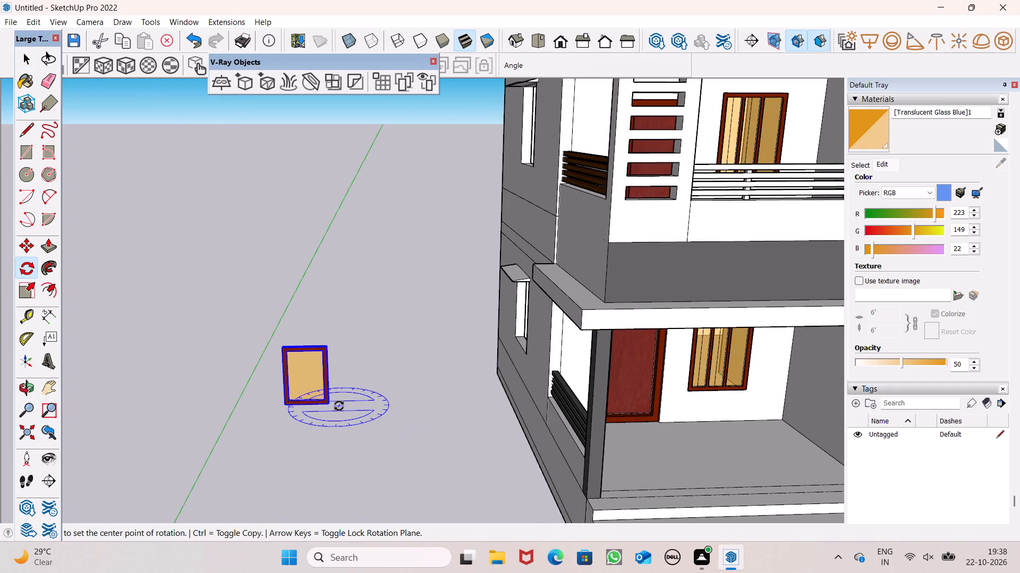
{"action": "left_click", "coordinate": [319, 416]}
{"action": "left_click", "coordinate": [382, 416]}
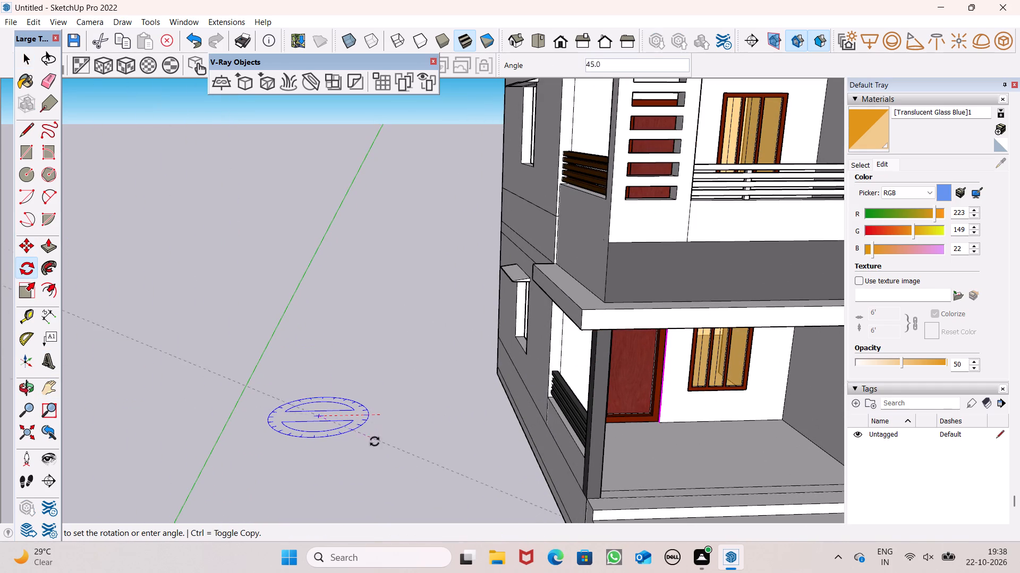
{"action": "scroll", "coordinate": [309, 439], "scroll_direction": "down", "scroll_amount": 6}
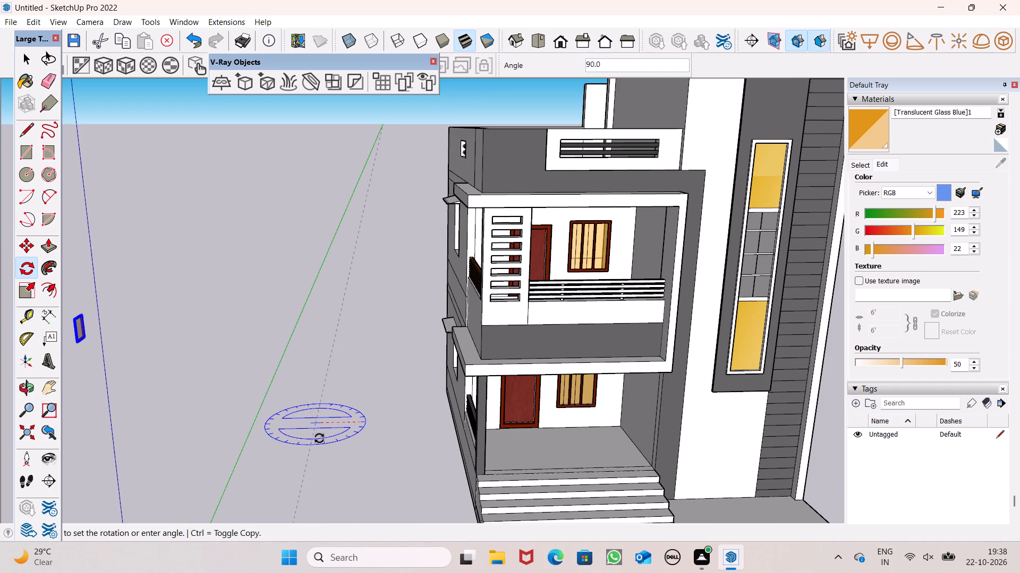
{"action": "left_click", "coordinate": [317, 437]}
{"action": "key", "text": "space"}
Move the rotated window group by its lower corner onto the lower corner of the side wall's ground-floor window opening.
{"action": "scroll", "coordinate": [315, 425], "scroll_direction": "down", "scroll_amount": 2}
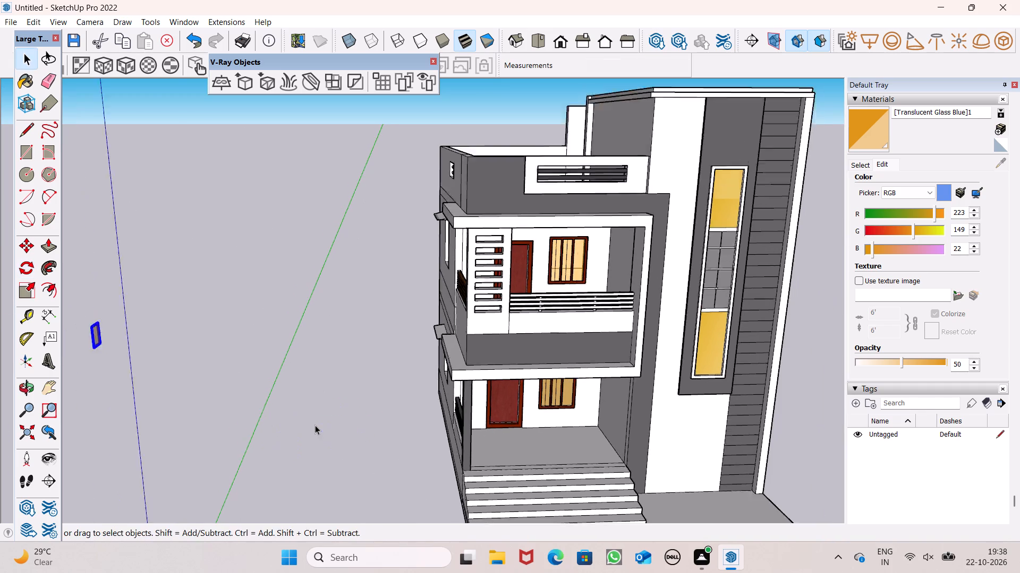
{"action": "scroll", "coordinate": [315, 425], "scroll_direction": "down", "scroll_amount": 1}
{"action": "middle_click_drag", "start_coordinate": [321, 438], "coordinate": [808, 387]}
{"action": "scroll", "coordinate": [650, 369], "scroll_direction": "down", "scroll_amount": 1}
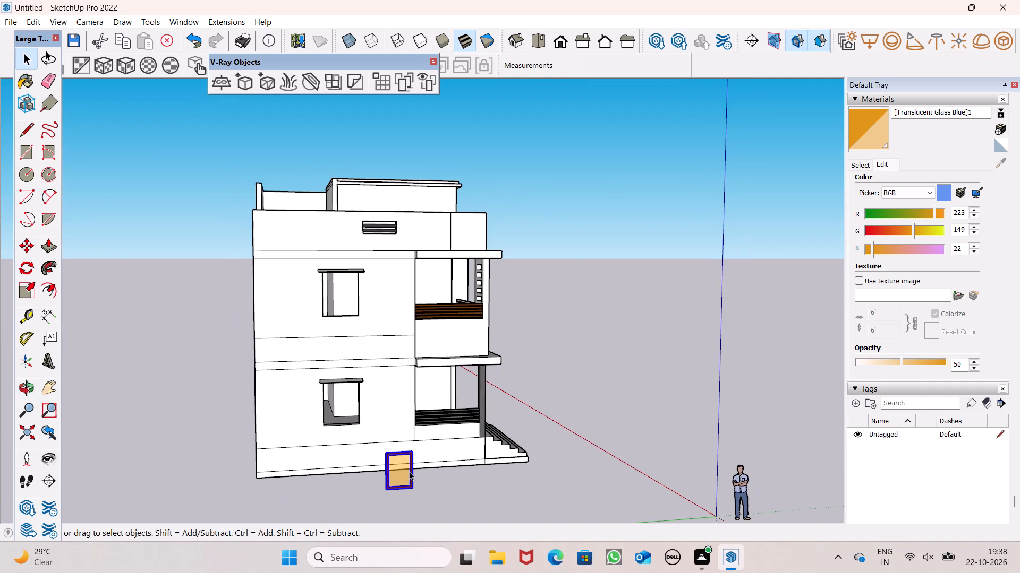
{"action": "key", "text": "m"}
{"action": "key", "text": "Return"}
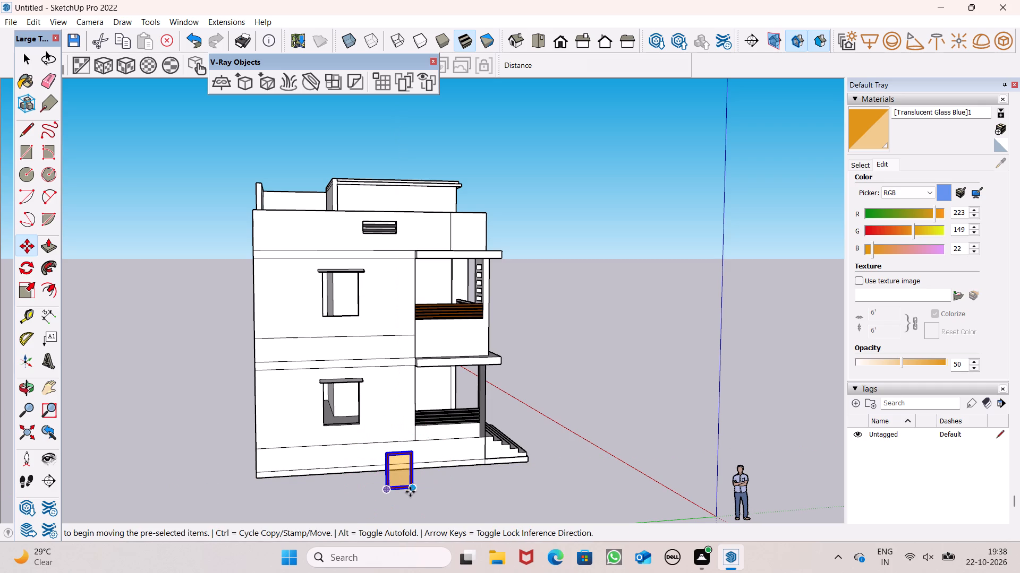
{"action": "left_click_drag", "start_coordinate": [412, 491], "coordinate": [361, 422]}
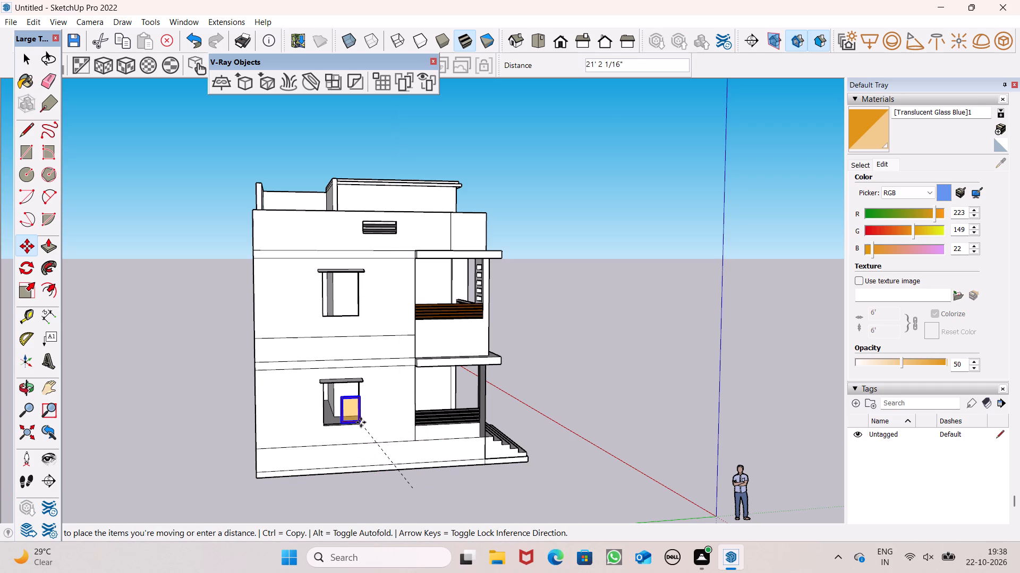
{"action": "left_click_drag", "start_coordinate": [361, 422], "coordinate": [361, 423]}
{"action": "scroll", "coordinate": [350, 411], "scroll_direction": "up", "scroll_amount": 14}
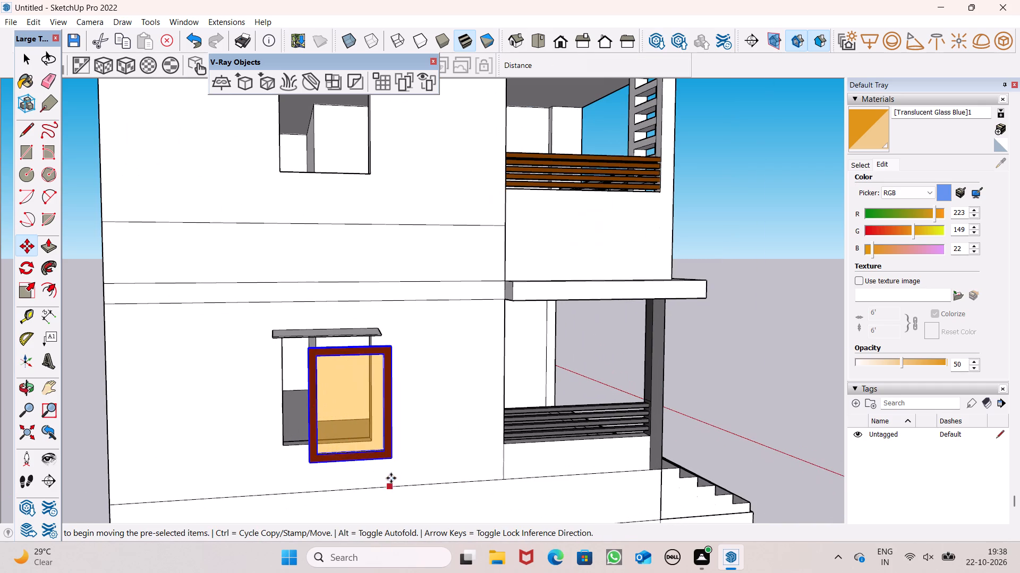
{"action": "left_click_drag", "start_coordinate": [392, 464], "coordinate": [366, 438]}
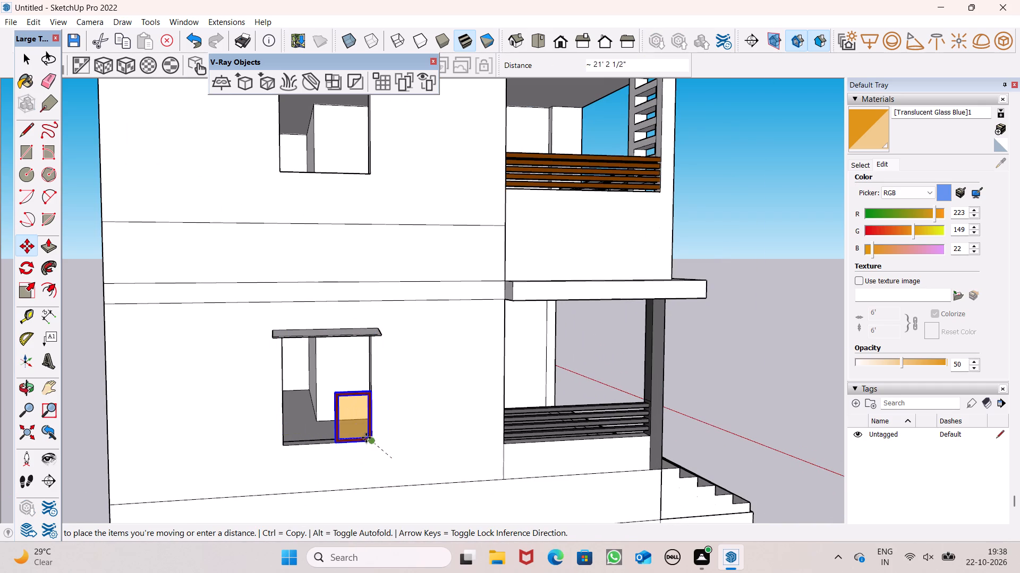
{"action": "left_click_drag", "start_coordinate": [366, 438], "coordinate": [364, 436]}
{"action": "scroll", "coordinate": [355, 437], "scroll_direction": "up", "scroll_amount": 8}
{"action": "left_click_drag", "start_coordinate": [377, 433], "coordinate": [368, 444]}
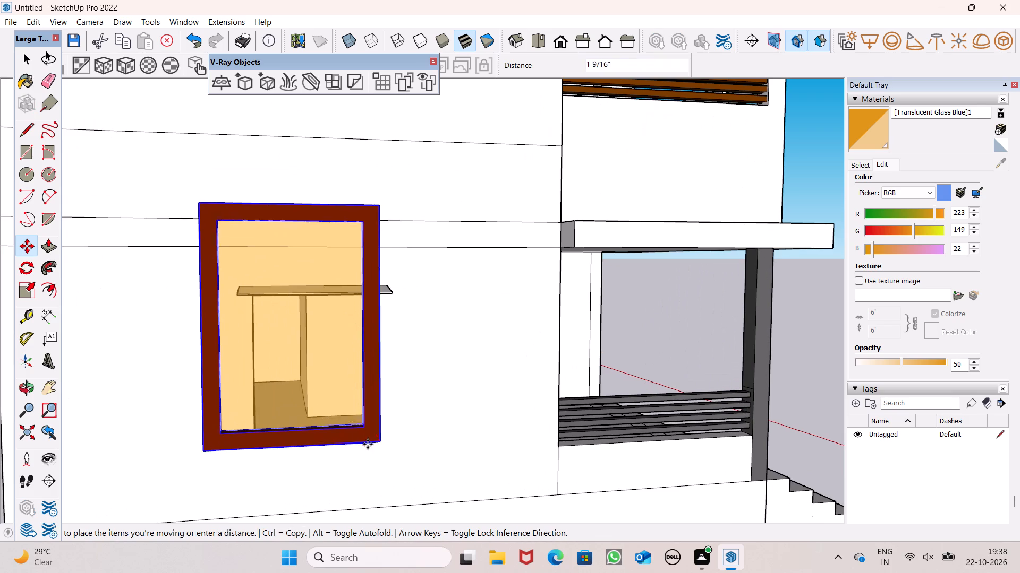
{"action": "left_click_drag", "start_coordinate": [368, 444], "coordinate": [377, 426]}
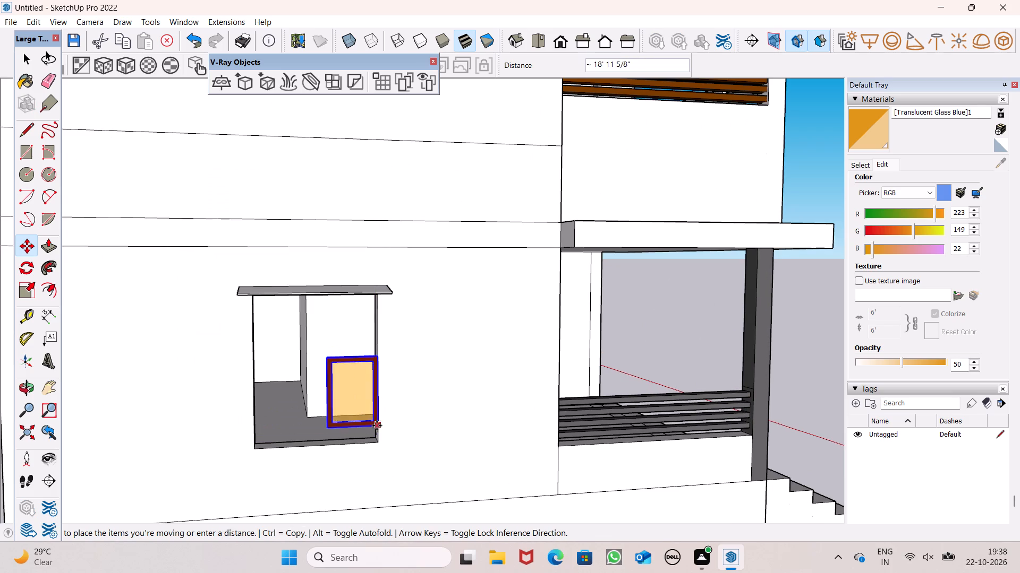
{"action": "left_click_drag", "start_coordinate": [377, 426], "coordinate": [380, 439]}
Scale the small single-pane window group to 2.00 in depth along the green axis.
{"action": "scroll", "coordinate": [347, 420], "scroll_direction": "up", "scroll_amount": 4}
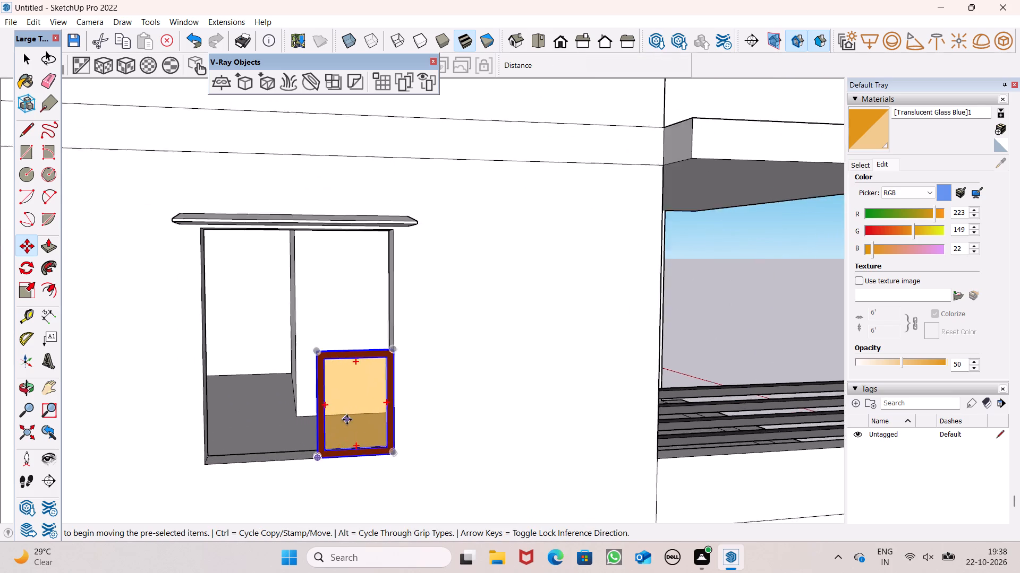
{"action": "scroll", "coordinate": [347, 420], "scroll_direction": "up", "scroll_amount": 3}
{"action": "middle_click_drag", "start_coordinate": [363, 461], "coordinate": [473, 513]}
{"action": "scroll", "coordinate": [456, 431], "scroll_direction": "down", "scroll_amount": 3}
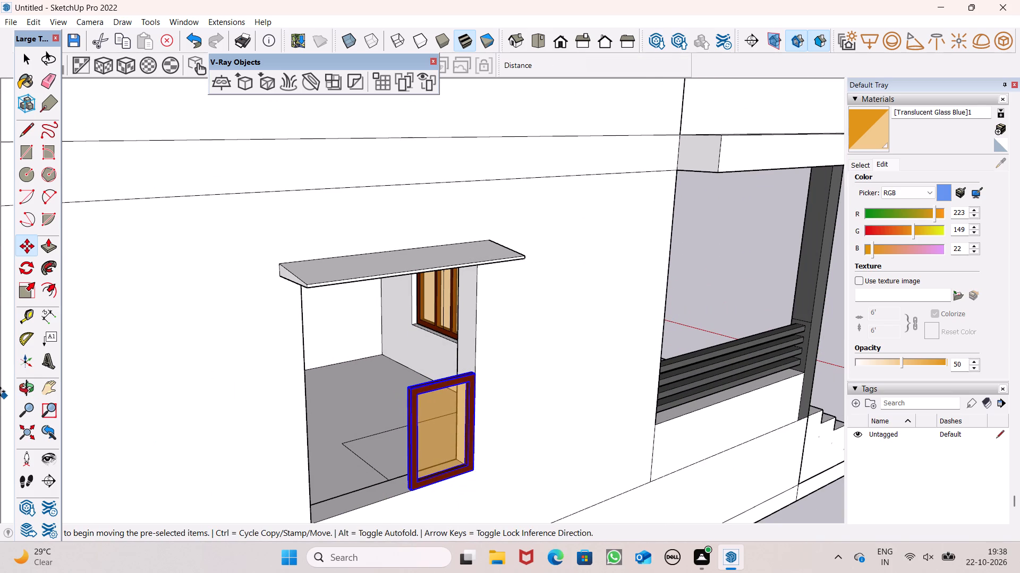
{"action": "left_click", "coordinate": [33, 287]}
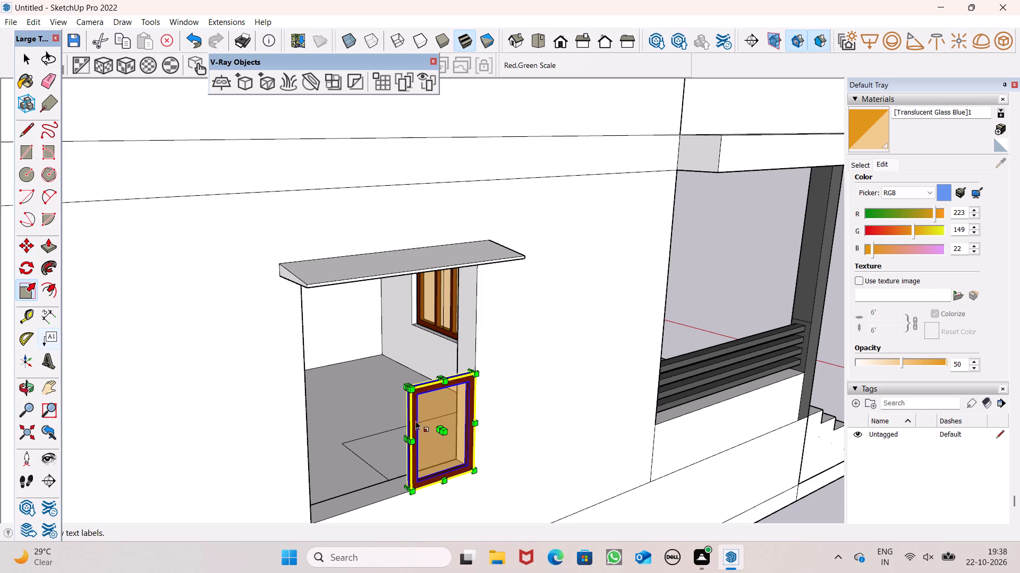
{"action": "scroll", "coordinate": [456, 441], "scroll_direction": "up", "scroll_amount": 4}
{"action": "middle_click_drag", "start_coordinate": [448, 432], "coordinate": [506, 450]}
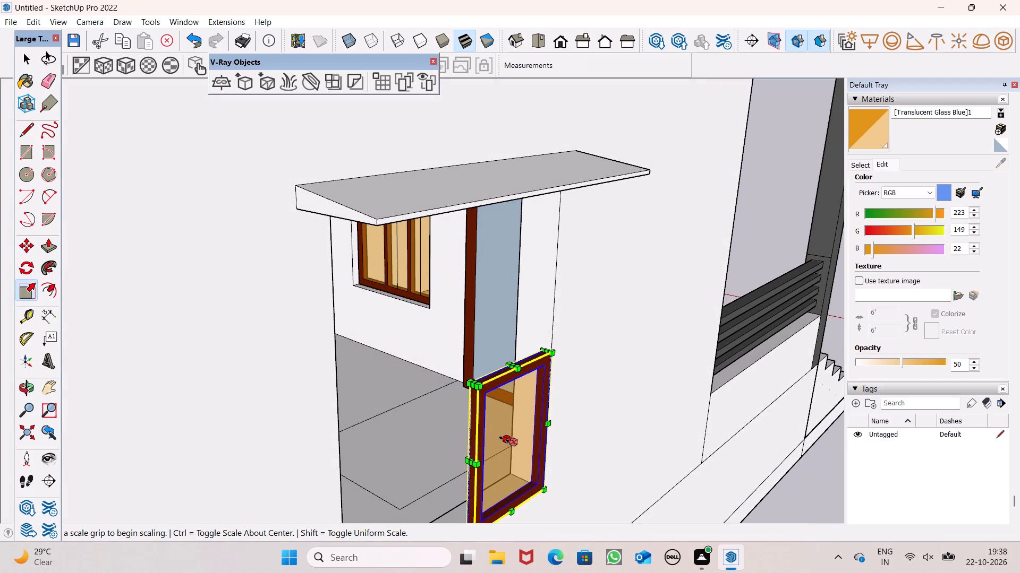
{"action": "left_click_drag", "start_coordinate": [506, 439], "coordinate": [500, 435]}
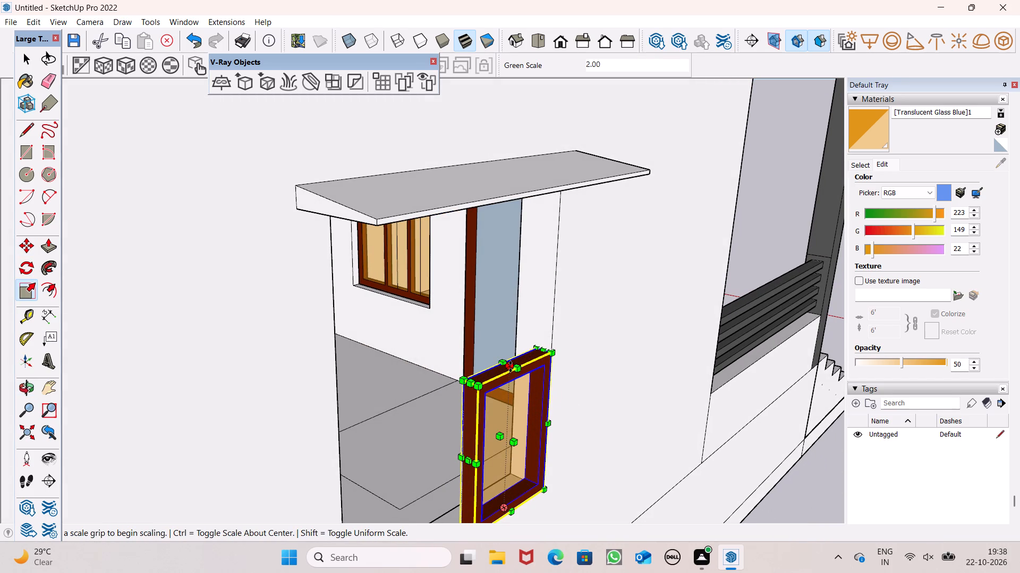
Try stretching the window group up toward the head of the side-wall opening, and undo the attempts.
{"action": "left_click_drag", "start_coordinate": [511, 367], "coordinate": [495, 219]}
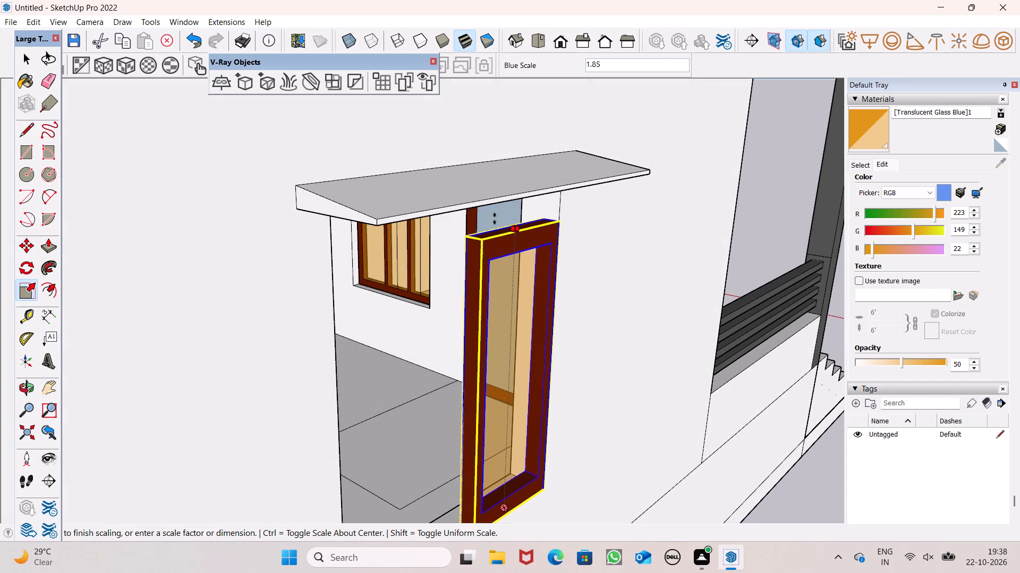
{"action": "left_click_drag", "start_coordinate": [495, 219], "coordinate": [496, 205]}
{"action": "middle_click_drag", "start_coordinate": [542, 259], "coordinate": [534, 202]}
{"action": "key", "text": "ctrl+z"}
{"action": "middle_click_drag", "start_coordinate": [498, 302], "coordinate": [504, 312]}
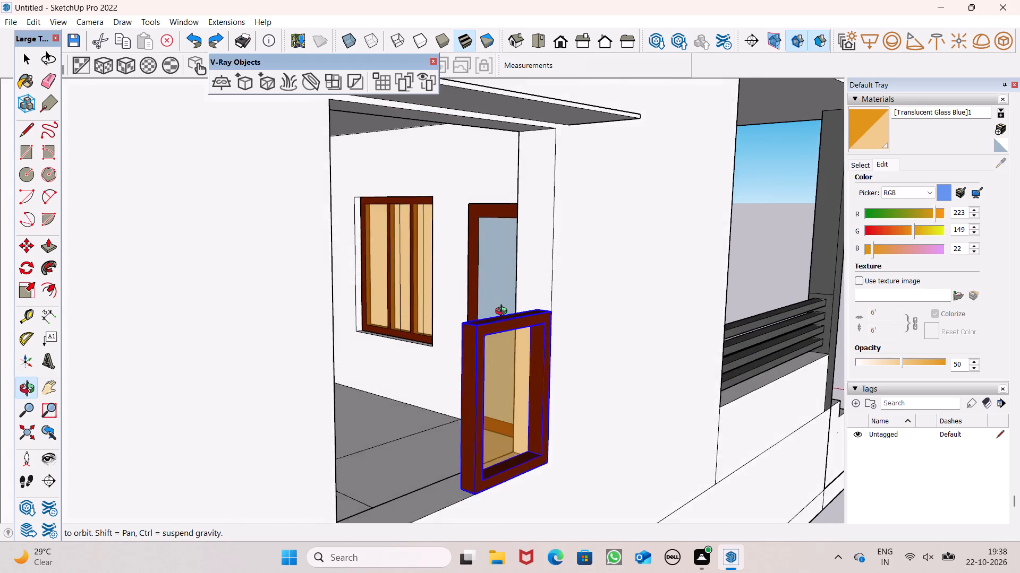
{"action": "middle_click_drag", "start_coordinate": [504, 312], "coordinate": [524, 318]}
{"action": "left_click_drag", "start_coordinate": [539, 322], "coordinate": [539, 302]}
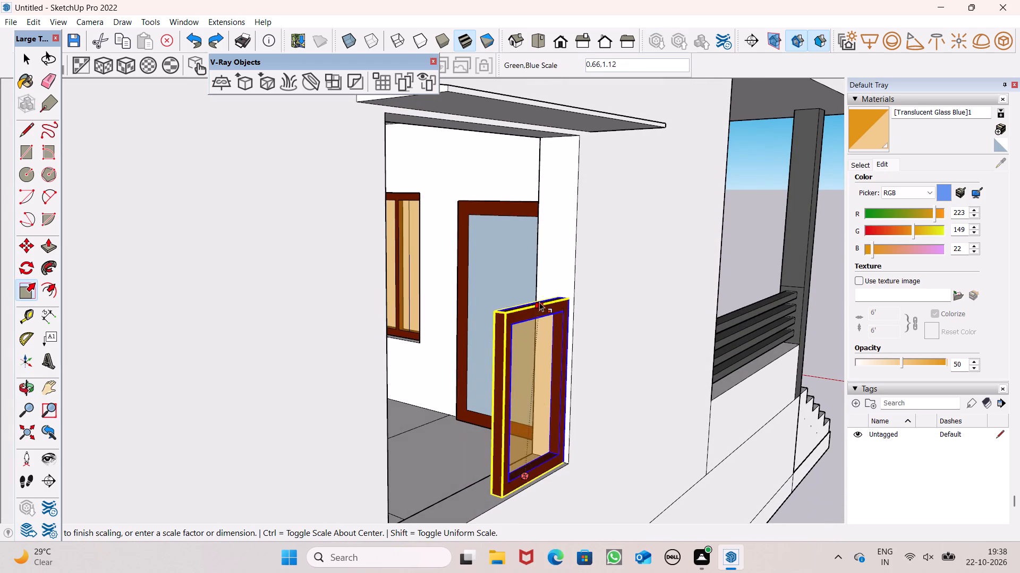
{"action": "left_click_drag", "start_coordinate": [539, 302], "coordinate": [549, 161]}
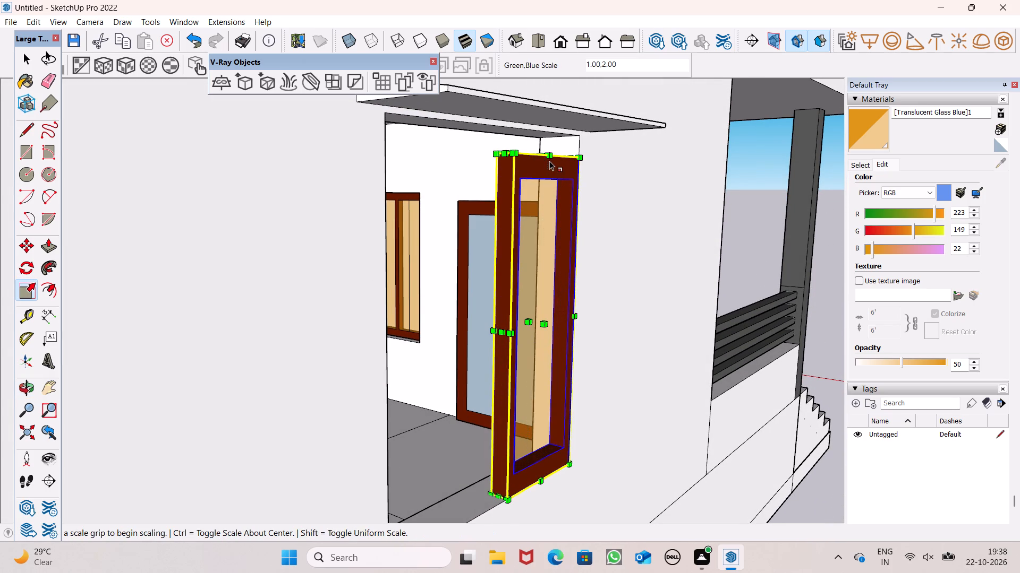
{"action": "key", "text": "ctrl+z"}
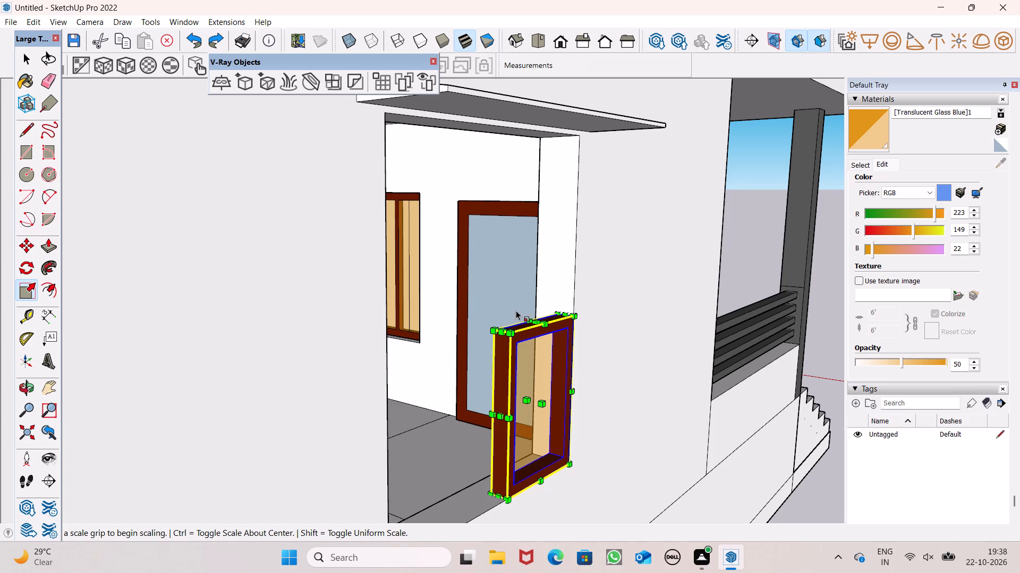
Scale the window group to about 2.14 in height and 2.40 in width to fill the ground-floor side opening.
{"action": "left_click_drag", "start_coordinate": [535, 324], "coordinate": [513, 127]}
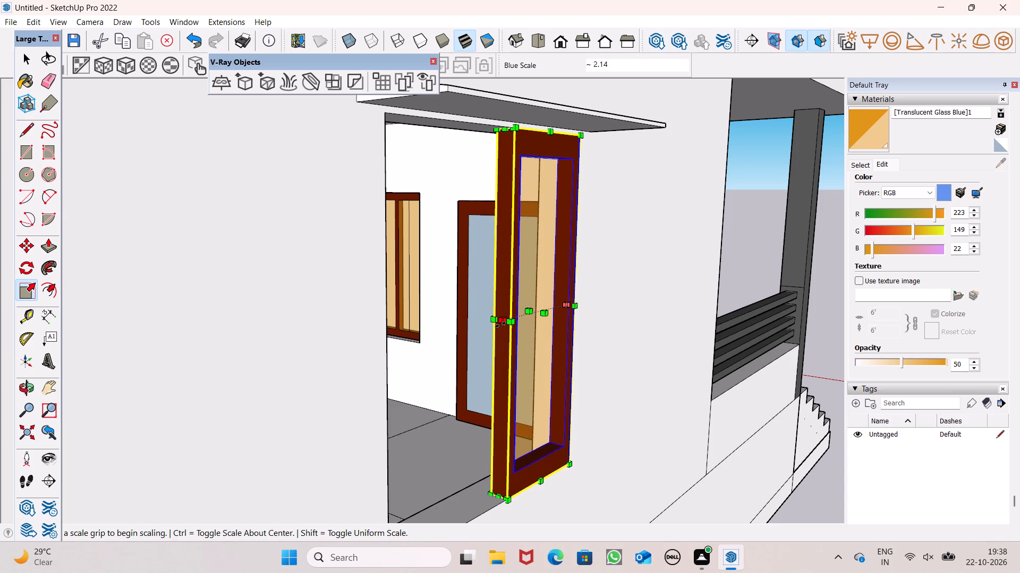
{"action": "left_click_drag", "start_coordinate": [501, 323], "coordinate": [394, 379]}
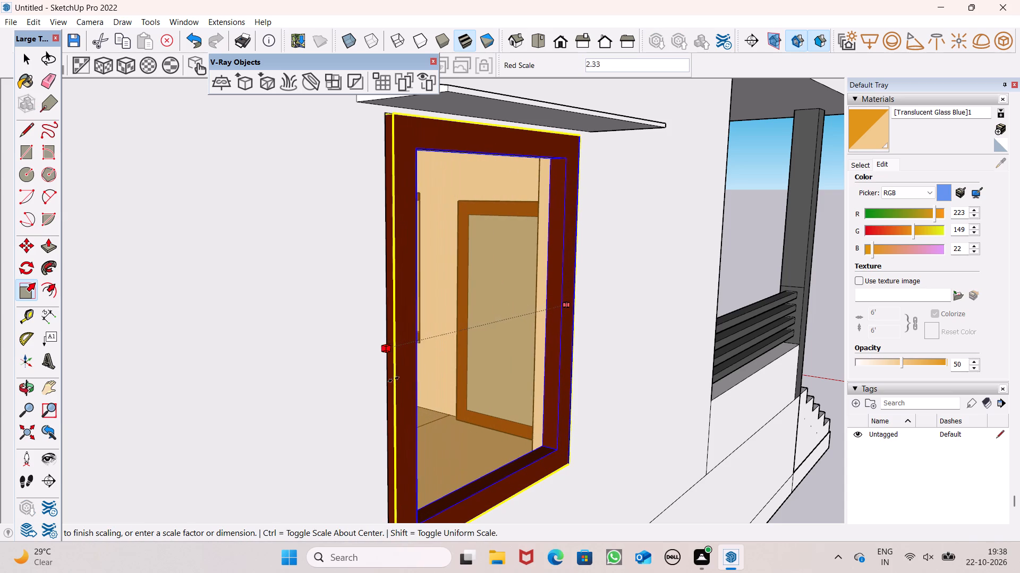
{"action": "left_click_drag", "start_coordinate": [394, 379], "coordinate": [393, 379]}
{"action": "key", "text": "ctrl+z"}
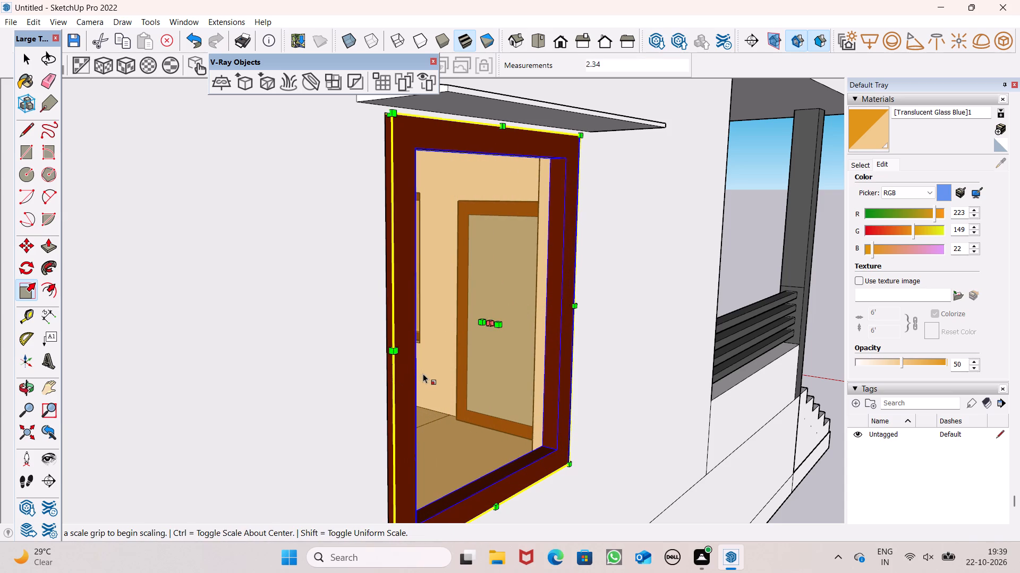
{"action": "left_click_drag", "start_coordinate": [499, 318], "coordinate": [492, 328]}
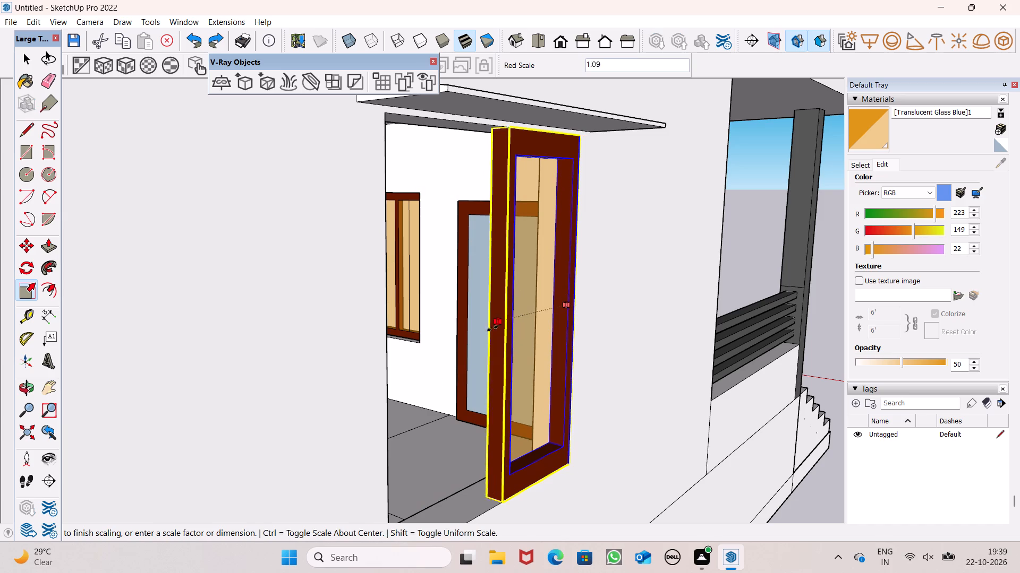
{"action": "left_click_drag", "start_coordinate": [492, 328], "coordinate": [388, 379]}
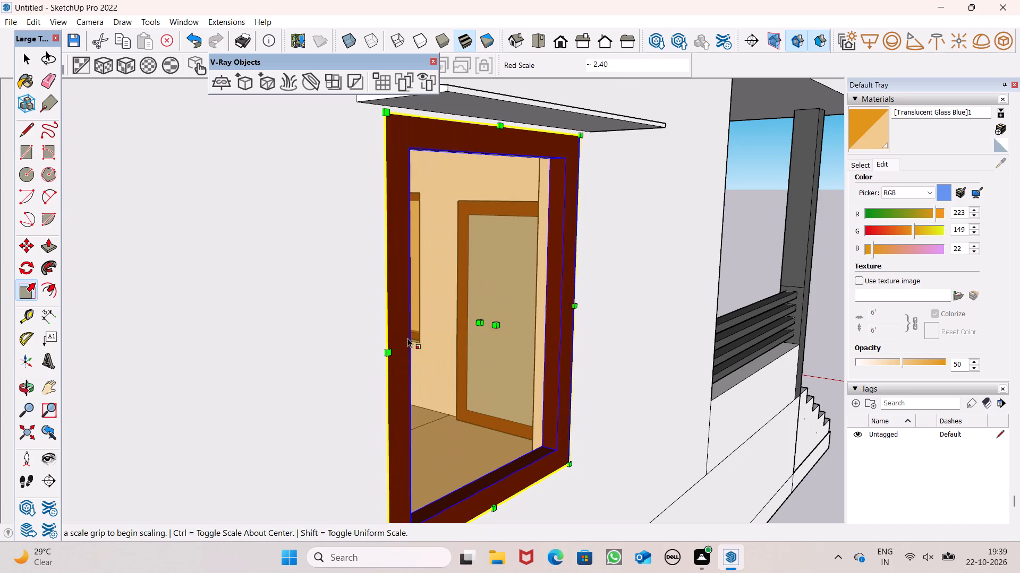
{"action": "scroll", "coordinate": [407, 338], "scroll_direction": "down", "scroll_amount": 5}
{"action": "middle_click_drag", "start_coordinate": [436, 374], "coordinate": [354, 400]}
{"action": "key", "text": "space"}
Copy the fitted window group 14' 3/4" up by its lower corner into the side wall's upper-floor window opening.
{"action": "scroll", "coordinate": [427, 329], "scroll_direction": "down", "scroll_amount": 11}
{"action": "middle_click_drag", "start_coordinate": [463, 363], "coordinate": [376, 366]}
{"action": "scroll", "coordinate": [404, 363], "scroll_direction": "down", "scroll_amount": 7}
{"action": "scroll", "coordinate": [352, 219], "scroll_direction": "up", "scroll_amount": 5}
{"action": "middle_click_drag", "start_coordinate": [428, 313], "coordinate": [367, 299]}
{"action": "key", "text": "m"}
{"action": "key", "text": "Return"}
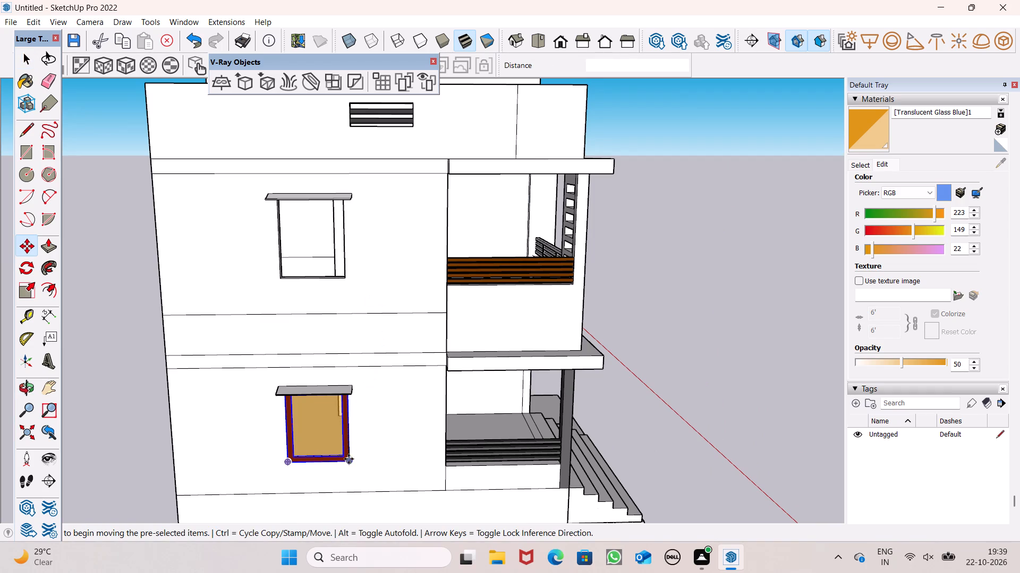
{"action": "left_click_drag", "start_coordinate": [348, 459], "coordinate": [342, 278], "text": "ctrl"}
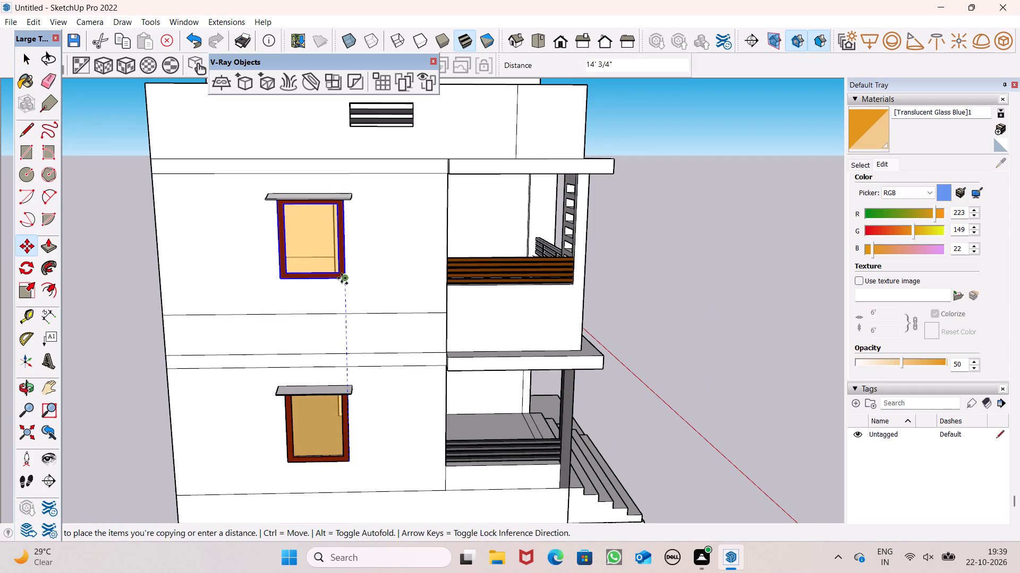
{"action": "left_click_drag", "start_coordinate": [342, 278], "coordinate": [342, 278], "text": "ctrl"}
{"action": "key", "text": "space"}
{"action": "left_click", "coordinate": [121, 314]}
Examine the side wall and its ground-floor and upper-floor windows from several angles.
{"action": "scroll", "coordinate": [170, 297], "scroll_direction": "down", "scroll_amount": 2}
{"action": "scroll", "coordinate": [316, 301], "scroll_direction": "up", "scroll_amount": 4}
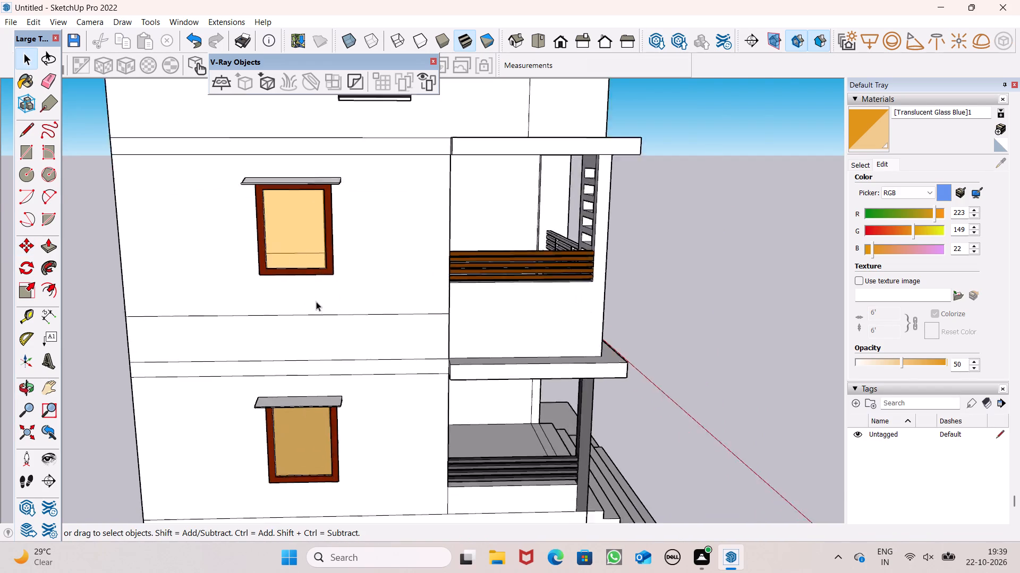
{"action": "scroll", "coordinate": [316, 301], "scroll_direction": "up", "scroll_amount": 3}
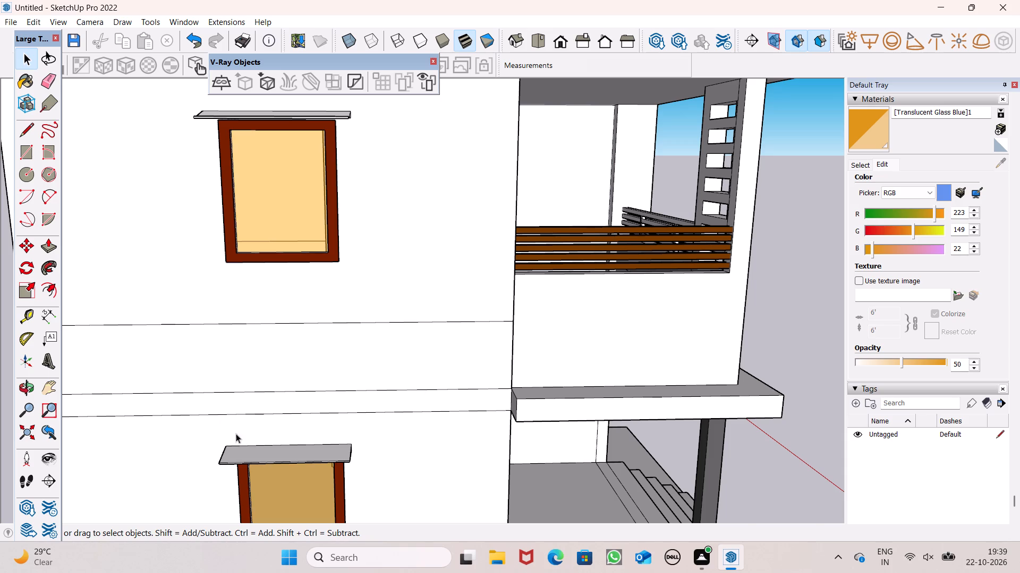
{"action": "scroll", "coordinate": [245, 513], "scroll_direction": "down", "scroll_amount": 4}
{"action": "scroll", "coordinate": [257, 454], "scroll_direction": "down", "scroll_amount": 5}
{"action": "scroll", "coordinate": [341, 369], "scroll_direction": "down", "scroll_amount": 5}
{"action": "middle_click_drag", "start_coordinate": [401, 367], "coordinate": [678, 277]}
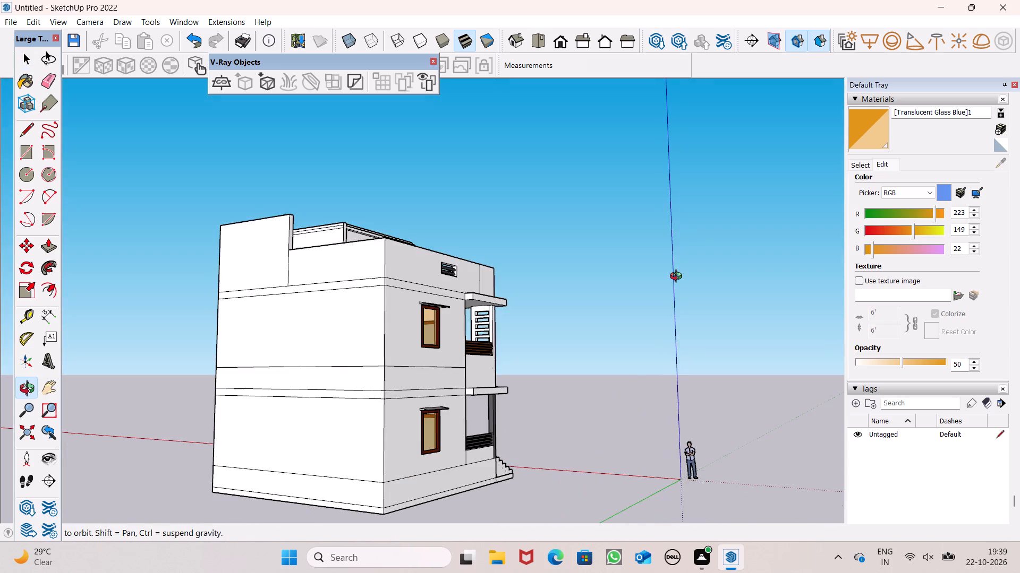
{"action": "middle_click_drag", "start_coordinate": [678, 277], "coordinate": [533, 364]}
{"action": "scroll", "coordinate": [367, 370], "scroll_direction": "up", "scroll_amount": 6}
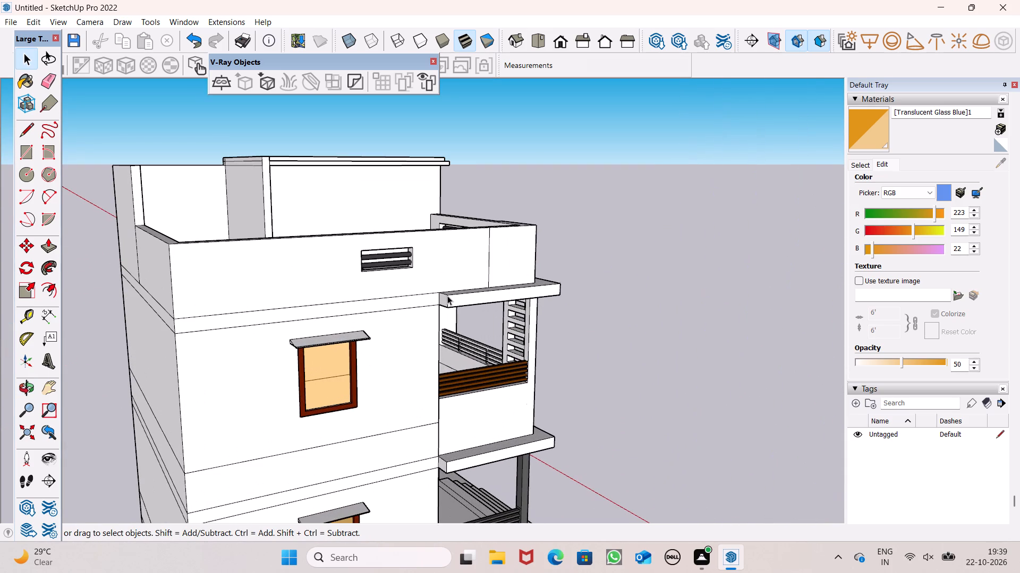
{"action": "scroll", "coordinate": [492, 363], "scroll_direction": "up", "scroll_amount": 1}
{"action": "middle_click_drag", "start_coordinate": [492, 363], "coordinate": [592, 323]}
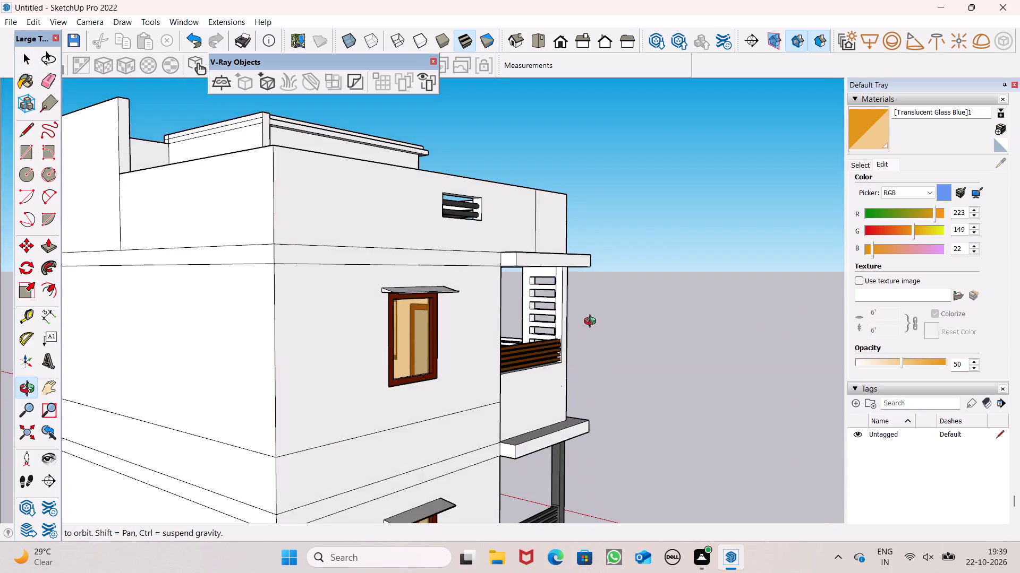
{"action": "middle_click_drag", "start_coordinate": [592, 323], "coordinate": [526, 158]}
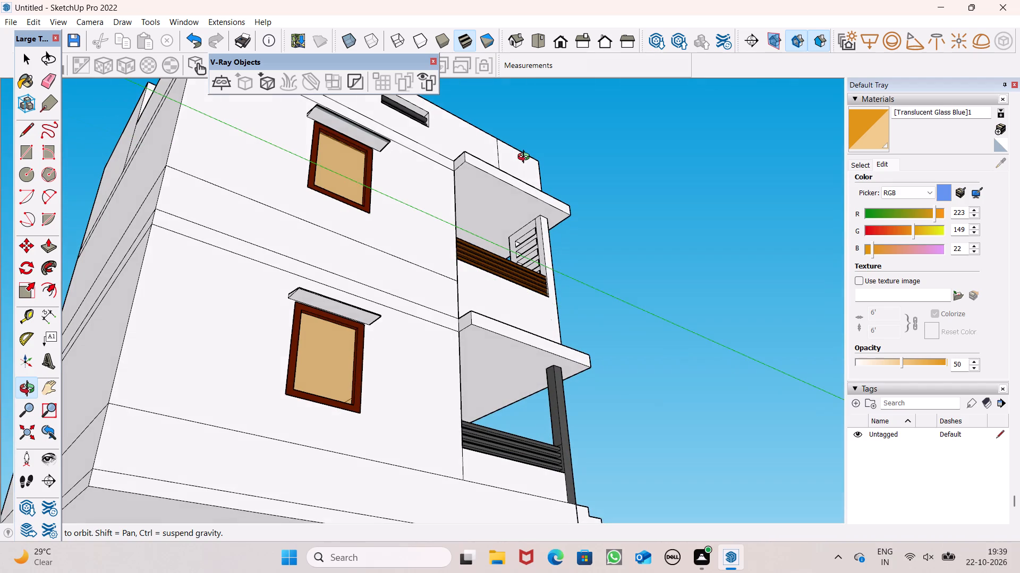
{"action": "middle_click_drag", "start_coordinate": [526, 158], "coordinate": [507, 208]}
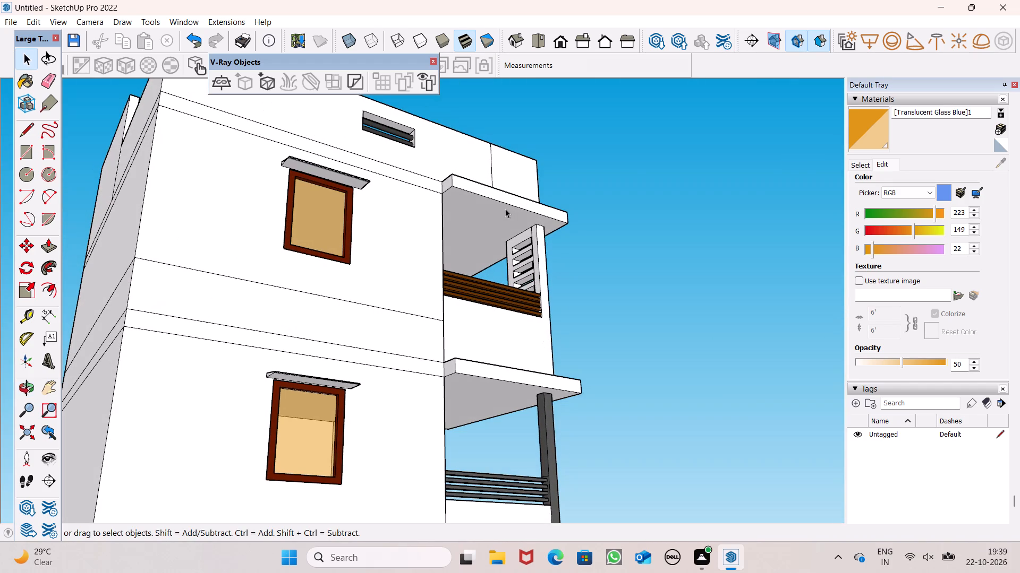
{"action": "scroll", "coordinate": [365, 342], "scroll_direction": "down", "scroll_amount": 4}
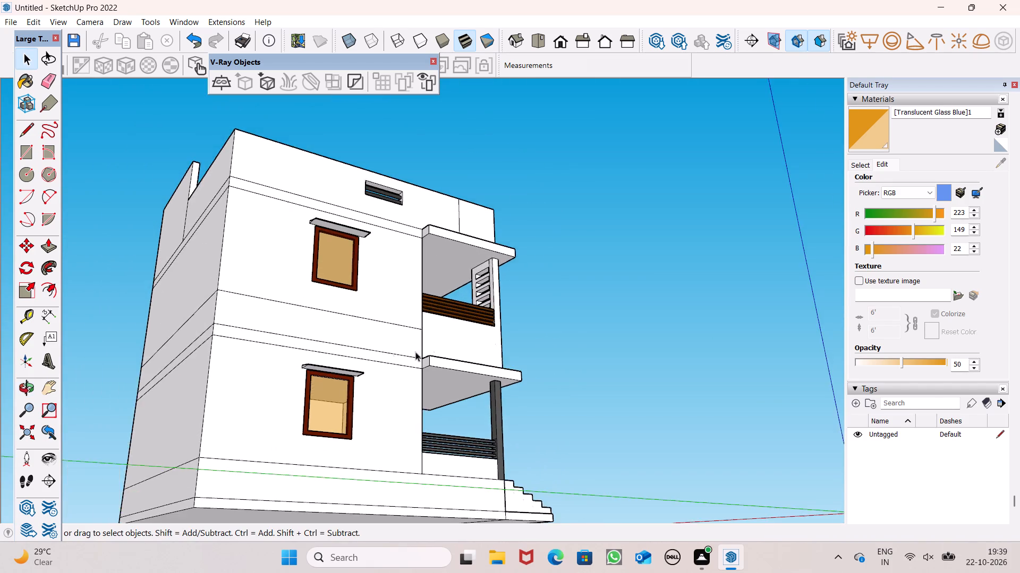
{"action": "scroll", "coordinate": [450, 328], "scroll_direction": "down", "scroll_amount": 4}
Erase the horizontal division lines across the house's blank rear wall, leaving the lowest base line.
{"action": "middle_click_drag", "start_coordinate": [388, 372], "coordinate": [626, 493]}
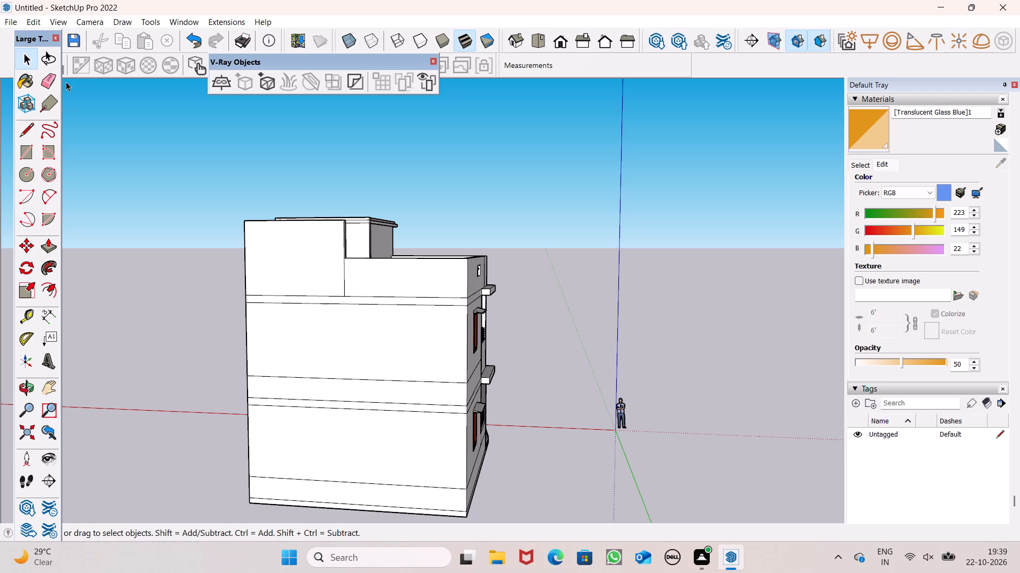
{"action": "left_click_drag", "start_coordinate": [40, 84], "coordinate": [46, 86]}
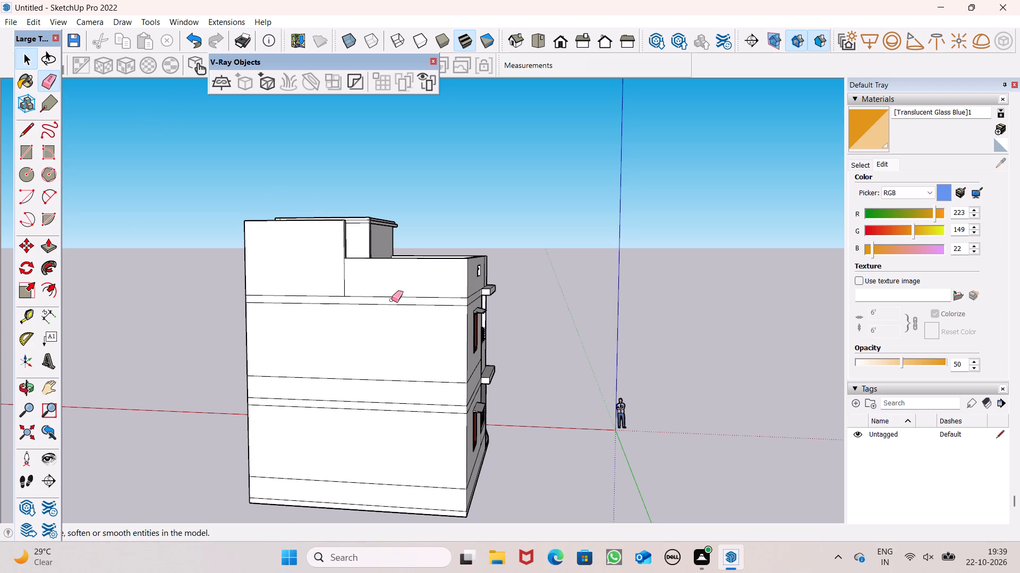
{"action": "left_click_drag", "start_coordinate": [324, 288], "coordinate": [379, 311]}
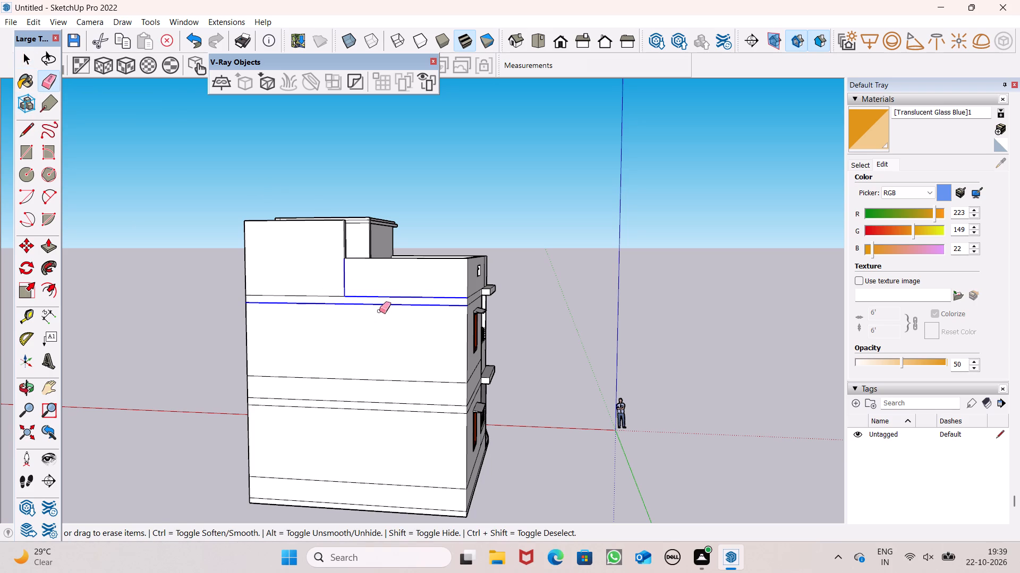
{"action": "left_click_drag", "start_coordinate": [379, 311], "coordinate": [335, 488]}
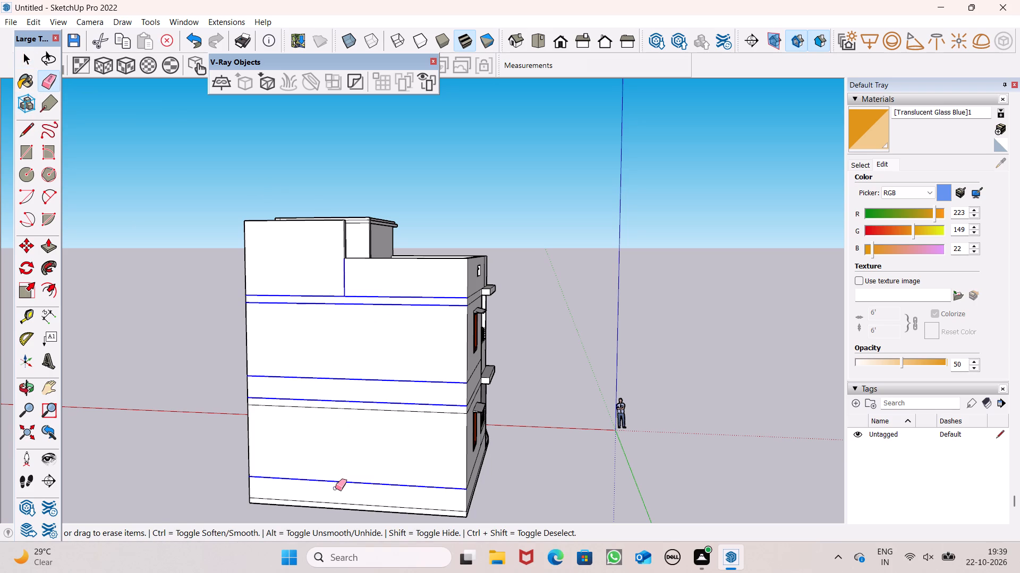
{"action": "left_click_drag", "start_coordinate": [335, 488], "coordinate": [360, 430]}
{"action": "scroll", "coordinate": [402, 355], "scroll_direction": "down", "scroll_amount": 4}
Erase the horizontal division lines across the blank side wall opposite the windowed side.
{"action": "middle_click_drag", "start_coordinate": [368, 395], "coordinate": [761, 398]}
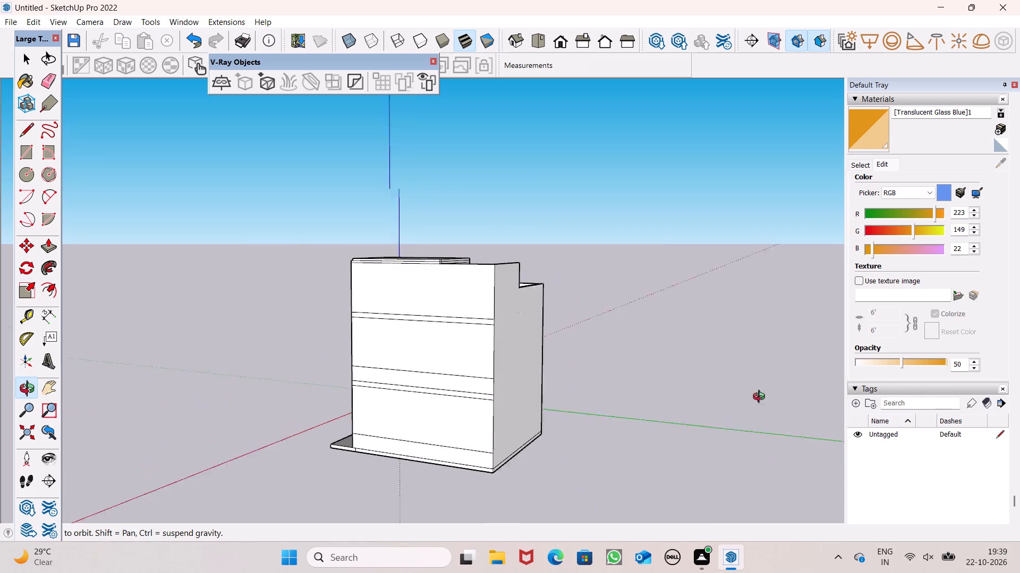
{"action": "middle_click_drag", "start_coordinate": [761, 398], "coordinate": [775, 399]}
{"action": "left_click_drag", "start_coordinate": [425, 304], "coordinate": [402, 437]}
{"action": "scroll", "coordinate": [421, 361], "scroll_direction": "down", "scroll_amount": 3}
{"action": "middle_click_drag", "start_coordinate": [388, 402], "coordinate": [592, 372]}
{"action": "left_click_drag", "start_coordinate": [456, 323], "coordinate": [461, 345]}
Erase the horizontal floor and slab division lines across the windowed side wall, leaving the lowest base line.
{"action": "middle_click_drag", "start_coordinate": [448, 357], "coordinate": [726, 360]}
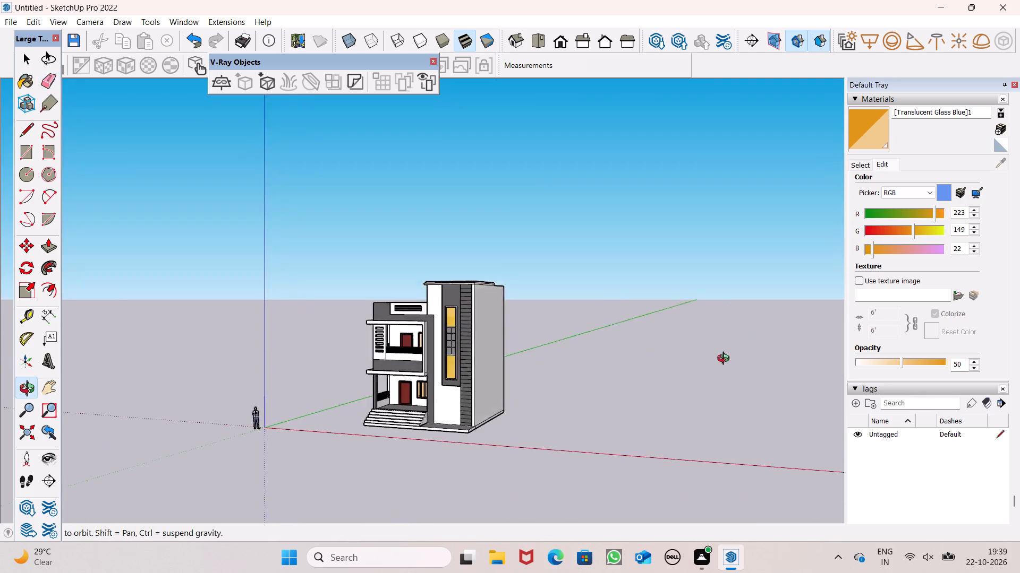
{"action": "middle_click_drag", "start_coordinate": [726, 360], "coordinate": [922, 323]}
{"action": "middle_click_drag", "start_coordinate": [396, 446], "coordinate": [495, 430]}
{"action": "scroll", "coordinate": [314, 372], "scroll_direction": "up", "scroll_amount": 4}
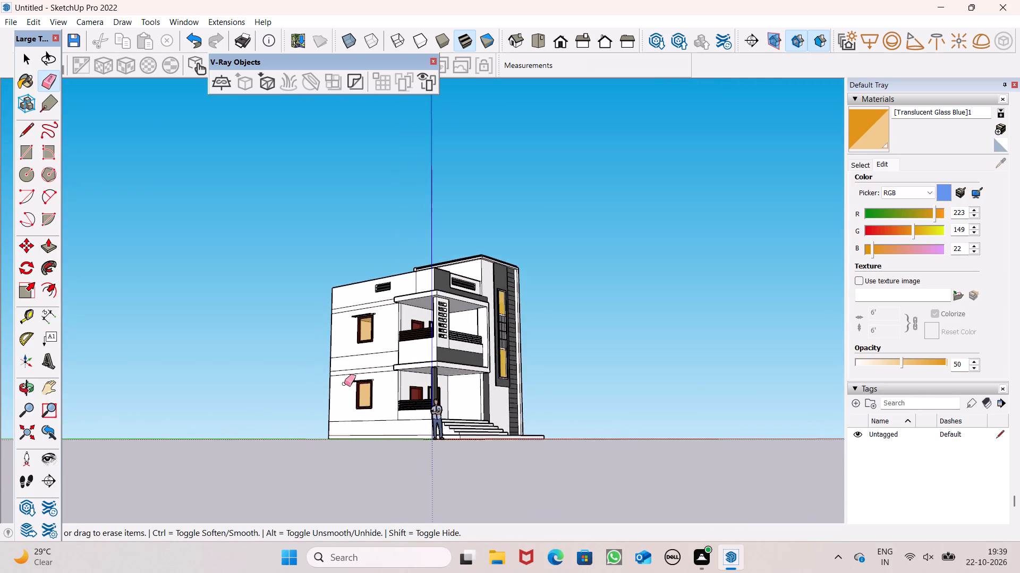
{"action": "middle_click_drag", "start_coordinate": [371, 399], "coordinate": [530, 415]}
{"action": "left_click_drag", "start_coordinate": [342, 297], "coordinate": [344, 314]}
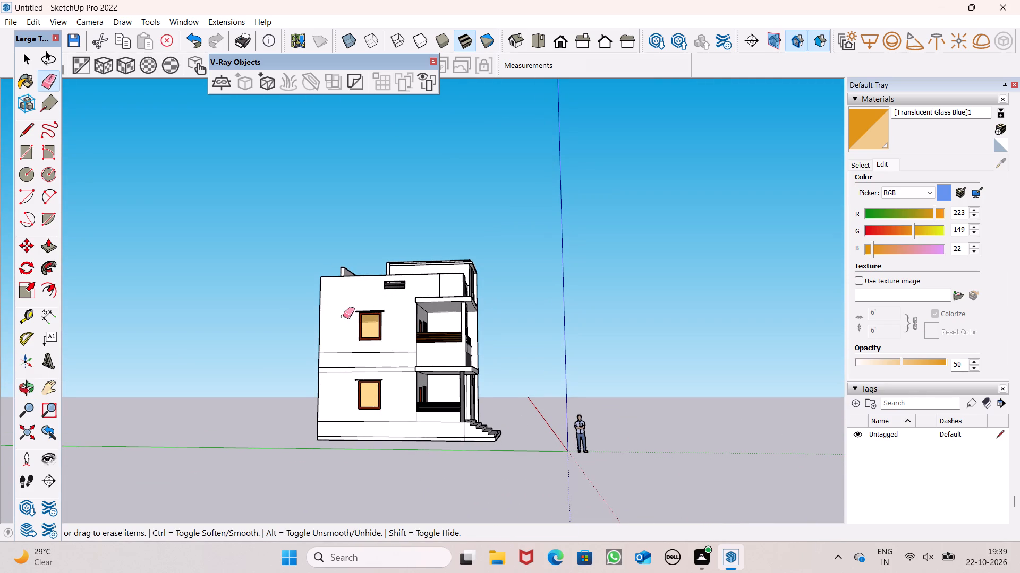
{"action": "left_click_drag", "start_coordinate": [335, 350], "coordinate": [333, 379]}
{"action": "left_click_drag", "start_coordinate": [336, 397], "coordinate": [342, 427]}
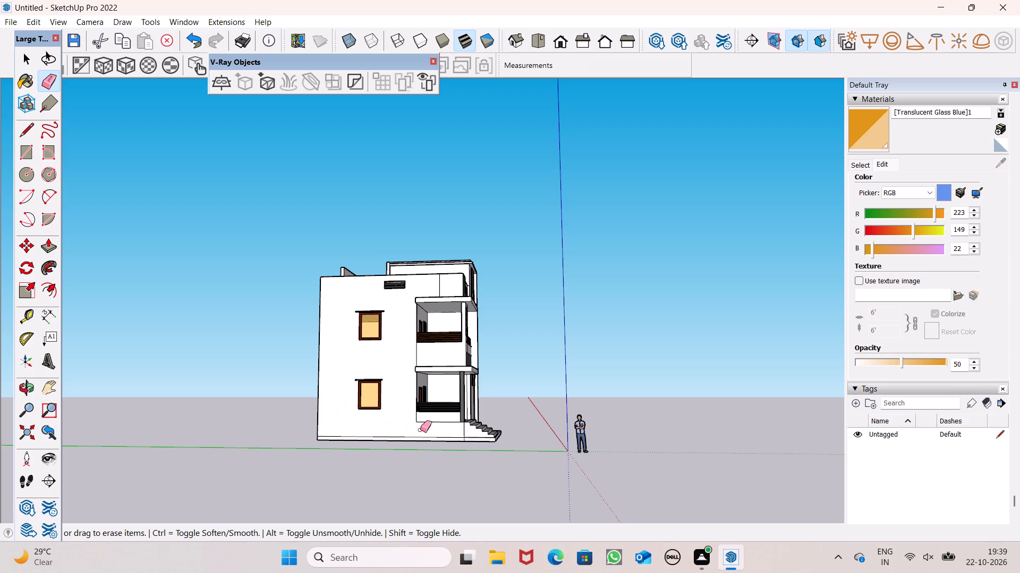
{"action": "left_click", "coordinate": [428, 416]}
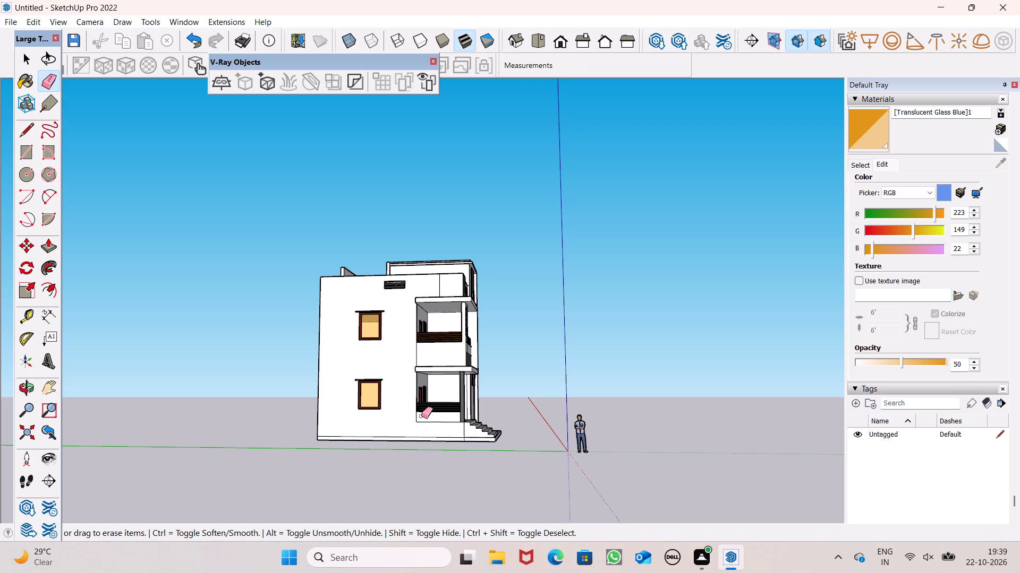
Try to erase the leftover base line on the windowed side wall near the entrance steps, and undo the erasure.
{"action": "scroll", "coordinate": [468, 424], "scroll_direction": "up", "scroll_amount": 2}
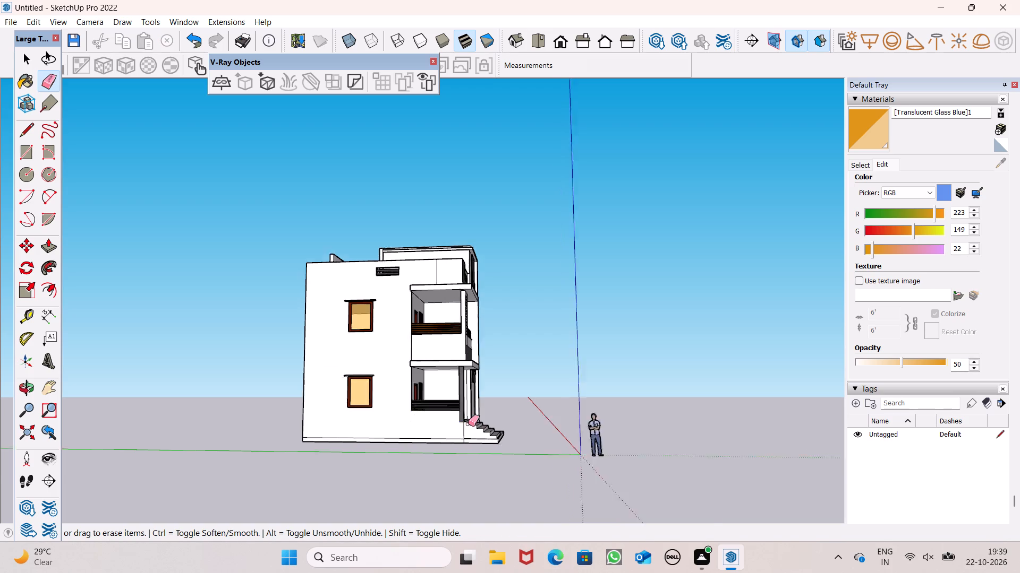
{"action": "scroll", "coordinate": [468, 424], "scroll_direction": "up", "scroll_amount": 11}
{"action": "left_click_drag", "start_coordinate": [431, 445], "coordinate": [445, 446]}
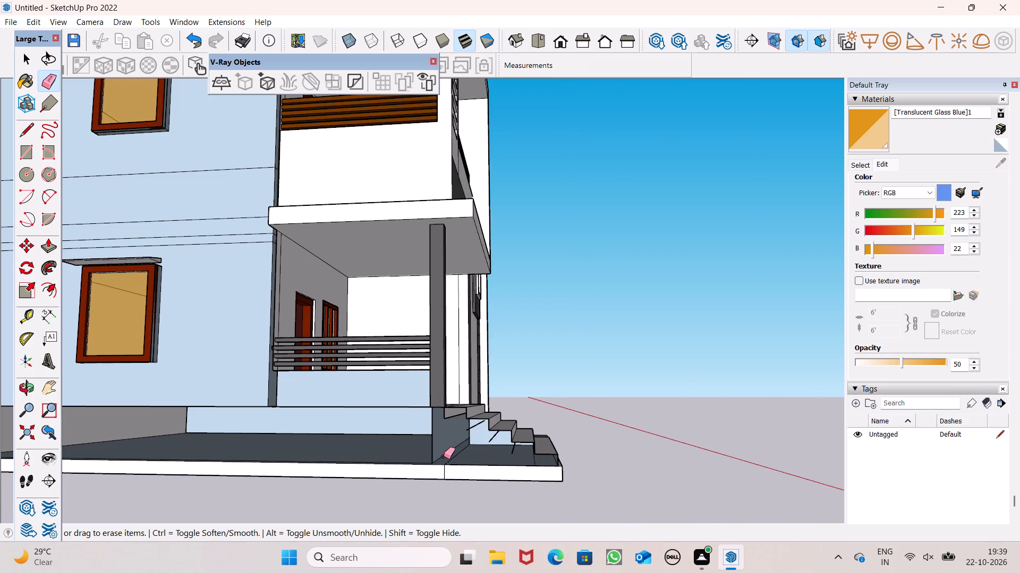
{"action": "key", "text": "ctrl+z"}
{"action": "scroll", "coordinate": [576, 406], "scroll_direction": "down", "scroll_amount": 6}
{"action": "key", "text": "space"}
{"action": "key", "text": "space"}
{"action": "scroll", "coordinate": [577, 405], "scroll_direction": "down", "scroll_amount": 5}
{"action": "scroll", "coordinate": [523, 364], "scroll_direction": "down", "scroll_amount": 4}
Paint the side face and top edge of the front corner of the rooftop parapet with Color M06.
{"action": "middle_click_drag", "start_coordinate": [529, 390], "coordinate": [505, 548]}
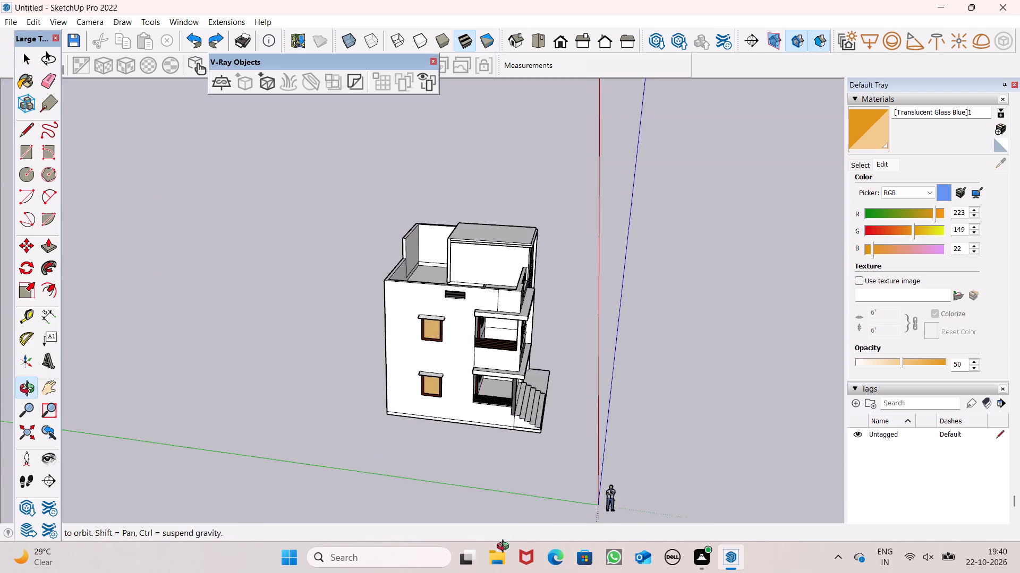
{"action": "middle_click_drag", "start_coordinate": [505, 548], "coordinate": [508, 542]}
{"action": "scroll", "coordinate": [448, 232], "scroll_direction": "up", "scroll_amount": 3}
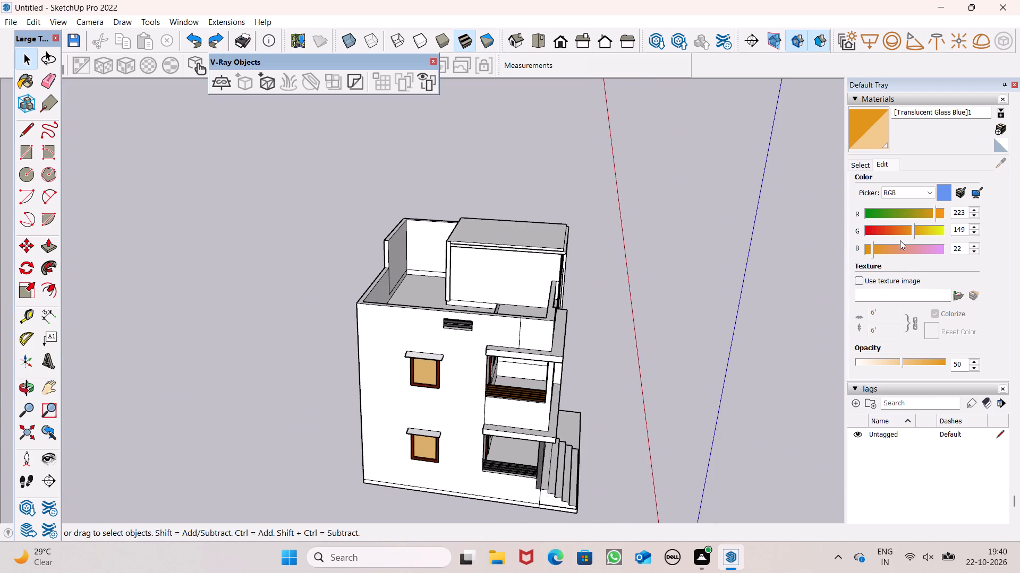
{"action": "left_click", "coordinate": [866, 165]}
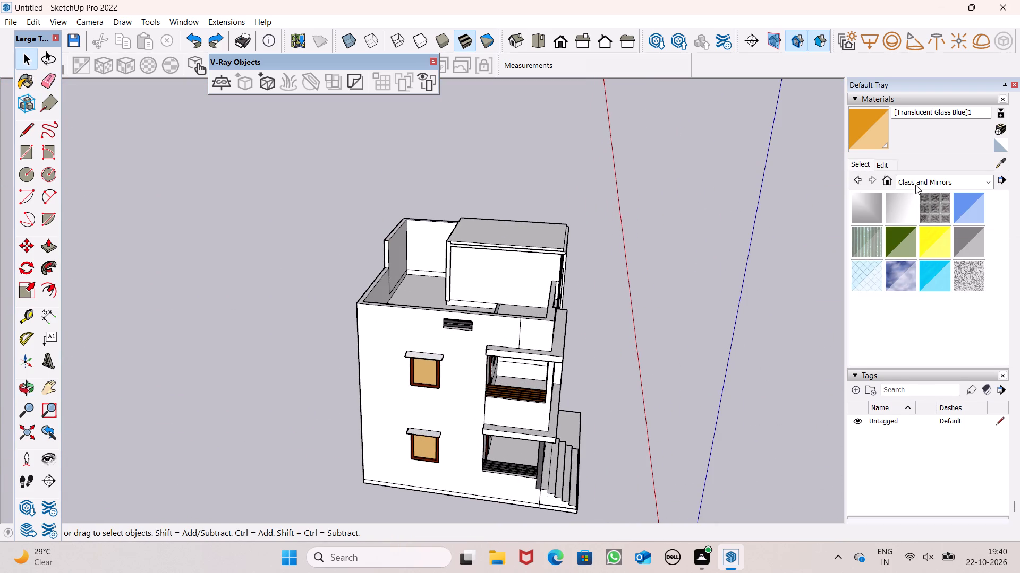
{"action": "left_click", "coordinate": [915, 185]}
{"action": "left_click", "coordinate": [920, 230]}
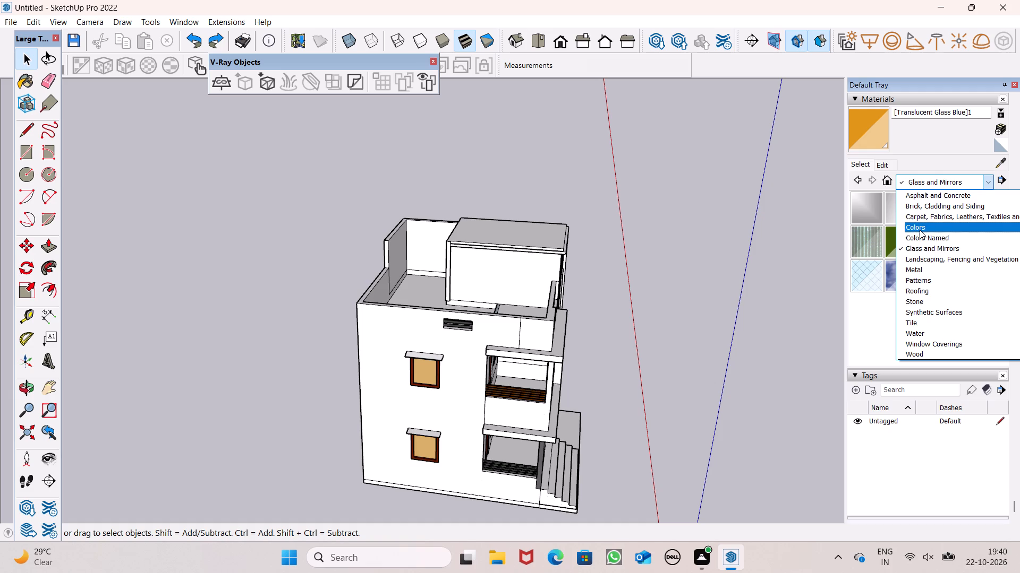
{"action": "scroll", "coordinate": [944, 272], "scroll_direction": "down", "scroll_amount": 13}
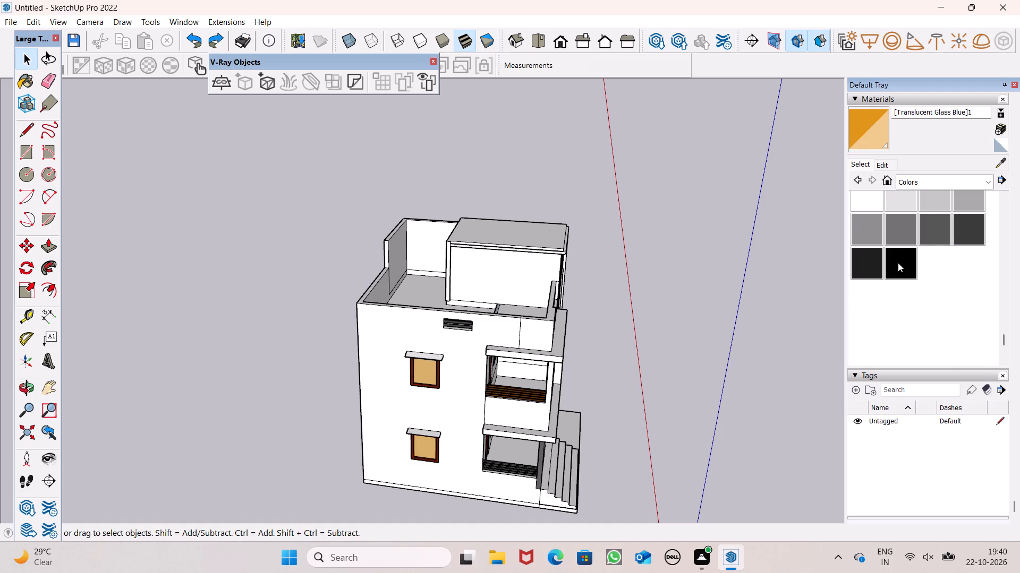
{"action": "left_click", "coordinate": [936, 238]}
{"action": "scroll", "coordinate": [561, 380], "scroll_direction": "up", "scroll_amount": 5}
{"action": "left_click", "coordinate": [498, 291]}
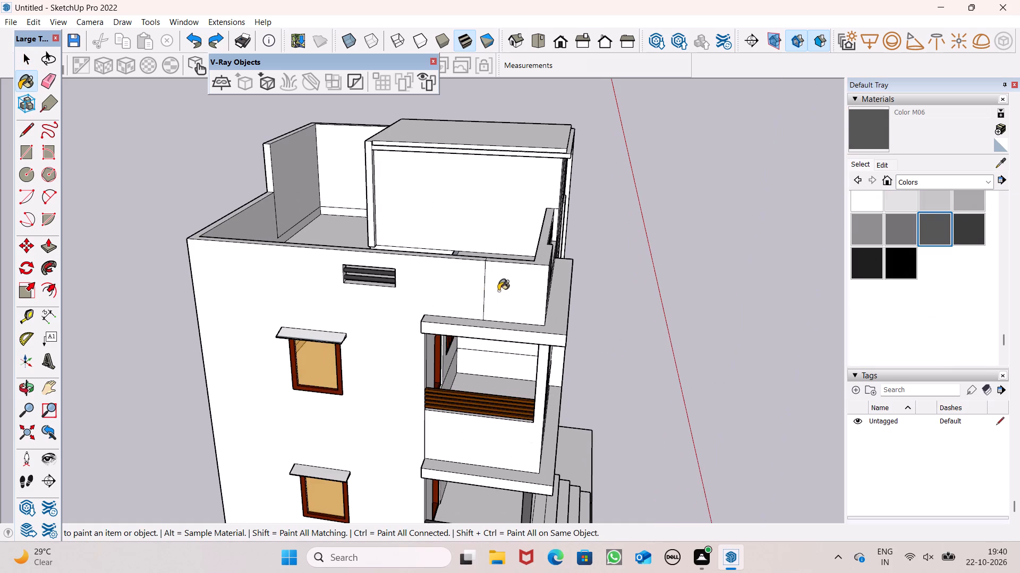
{"action": "middle_click_drag", "start_coordinate": [522, 294], "coordinate": [433, 376]}
{"action": "scroll", "coordinate": [511, 354], "scroll_direction": "up", "scroll_amount": 3}
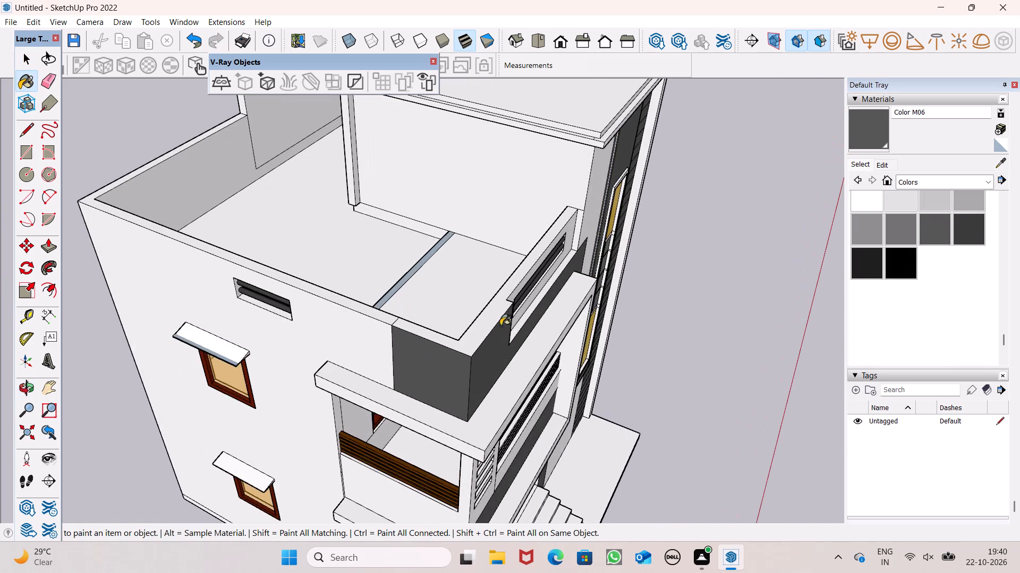
{"action": "left_click", "coordinate": [465, 346]}
Examine the parapet corner, side wall and front facade from several angles.
{"action": "scroll", "coordinate": [472, 306], "scroll_direction": "down", "scroll_amount": 3}
{"action": "middle_click_drag", "start_coordinate": [497, 334], "coordinate": [348, 204]}
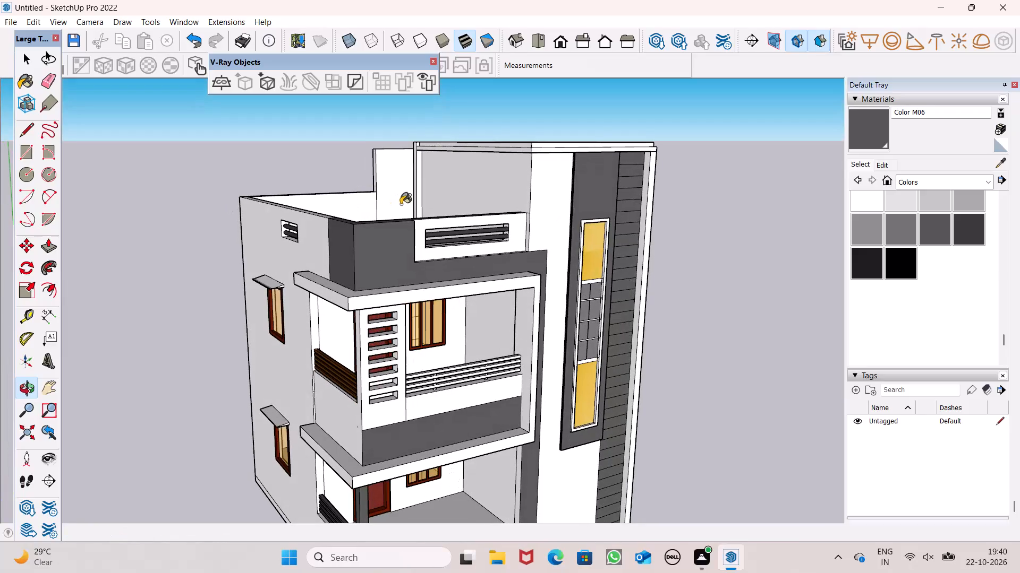
{"action": "middle_click_drag", "start_coordinate": [394, 257], "coordinate": [603, 268]}
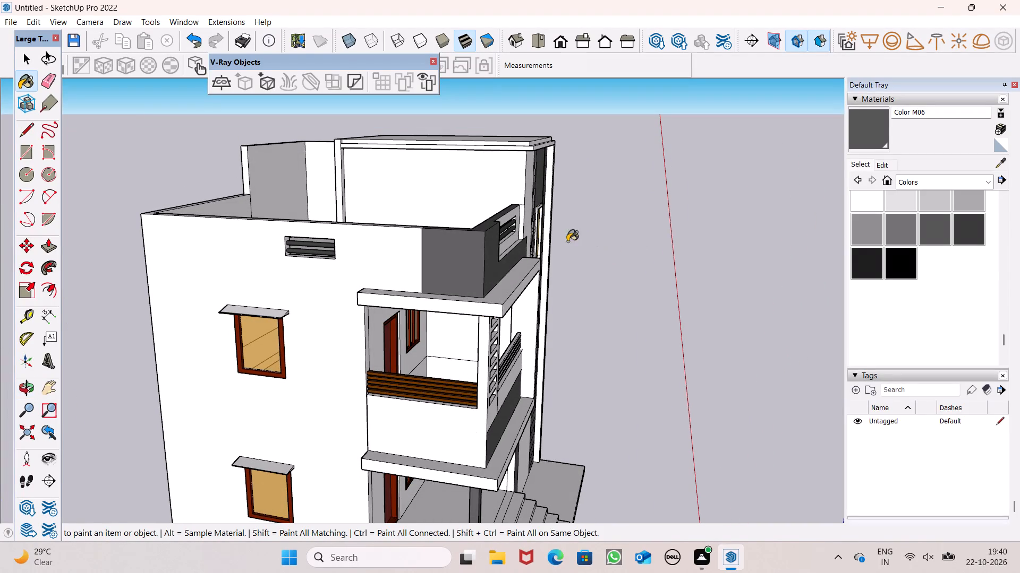
{"action": "scroll", "coordinate": [547, 238], "scroll_direction": "down", "scroll_amount": 1}
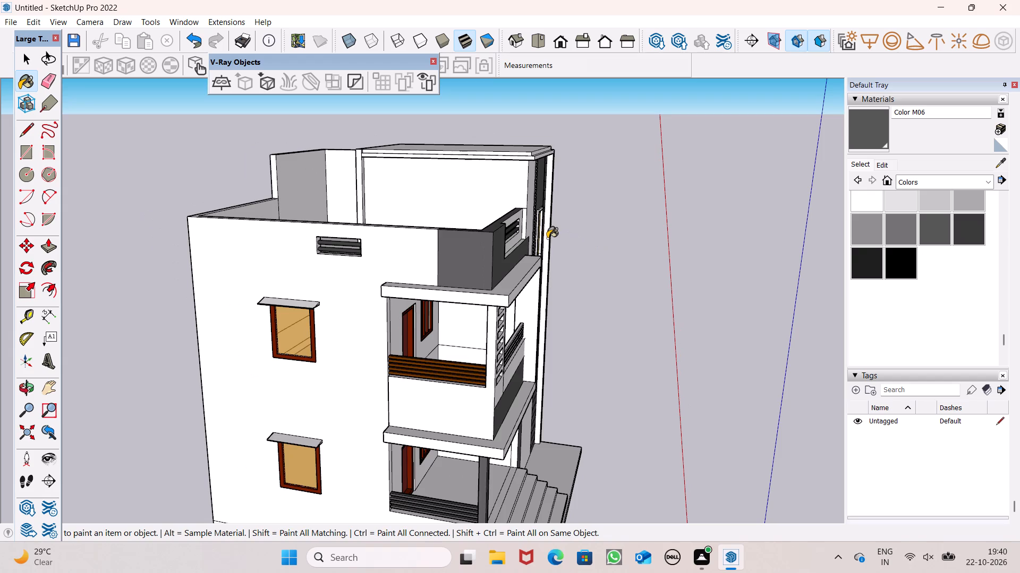
{"action": "middle_click_drag", "start_coordinate": [584, 262], "coordinate": [493, 287]}
{"action": "key", "text": "space"}
{"action": "scroll", "coordinate": [477, 239], "scroll_direction": "down", "scroll_amount": 3}
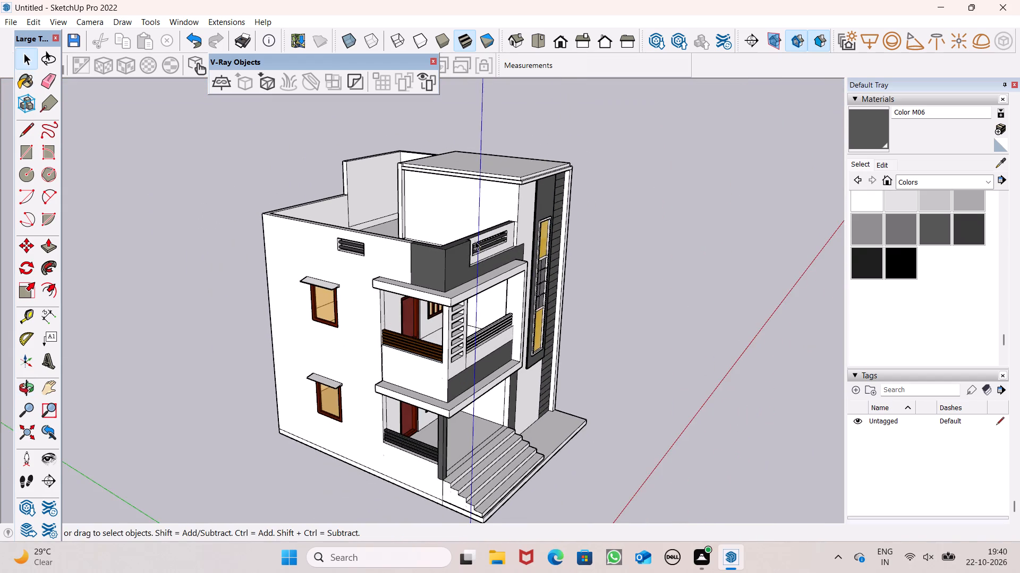
{"action": "middle_click_drag", "start_coordinate": [479, 260], "coordinate": [299, 283]}
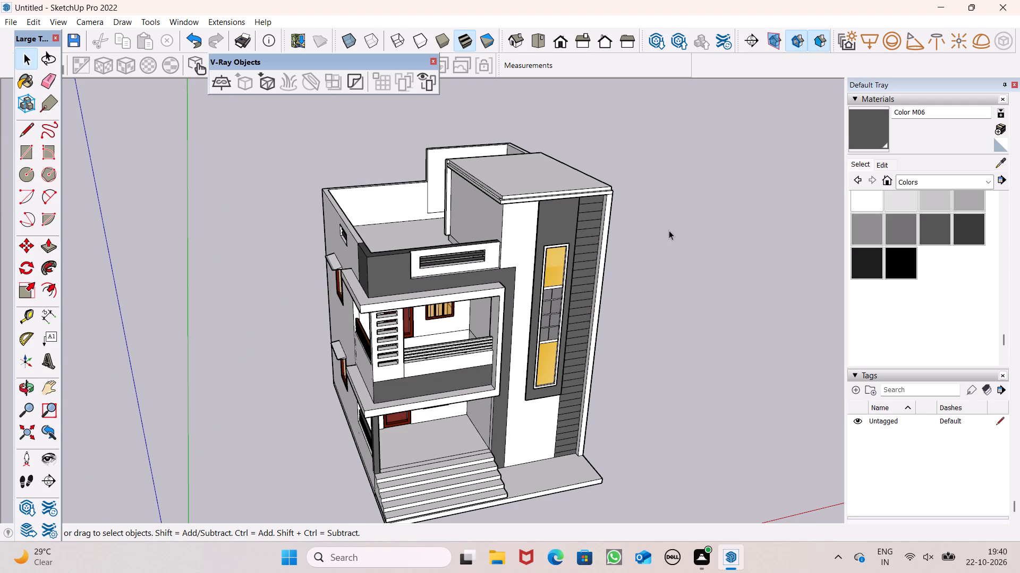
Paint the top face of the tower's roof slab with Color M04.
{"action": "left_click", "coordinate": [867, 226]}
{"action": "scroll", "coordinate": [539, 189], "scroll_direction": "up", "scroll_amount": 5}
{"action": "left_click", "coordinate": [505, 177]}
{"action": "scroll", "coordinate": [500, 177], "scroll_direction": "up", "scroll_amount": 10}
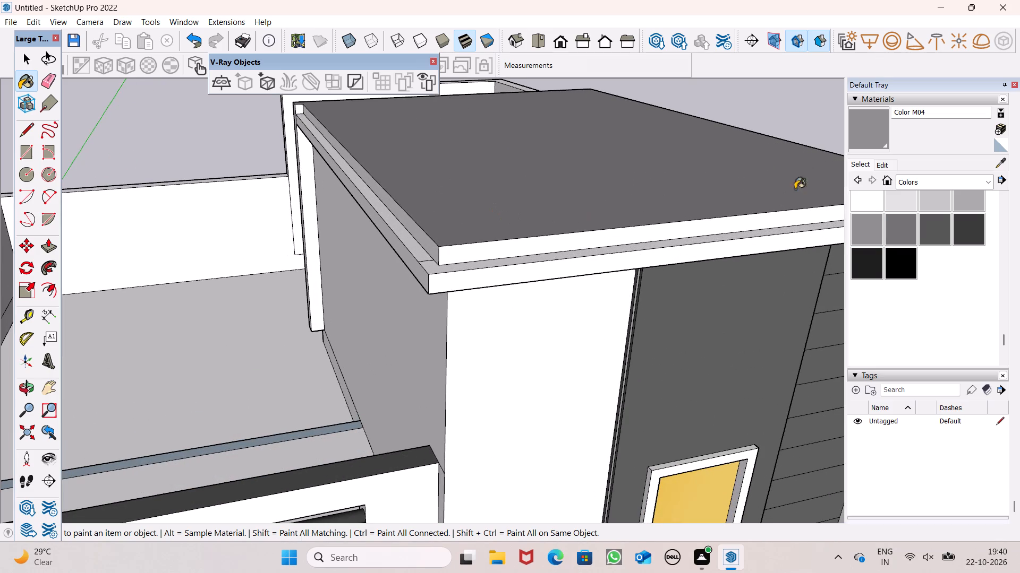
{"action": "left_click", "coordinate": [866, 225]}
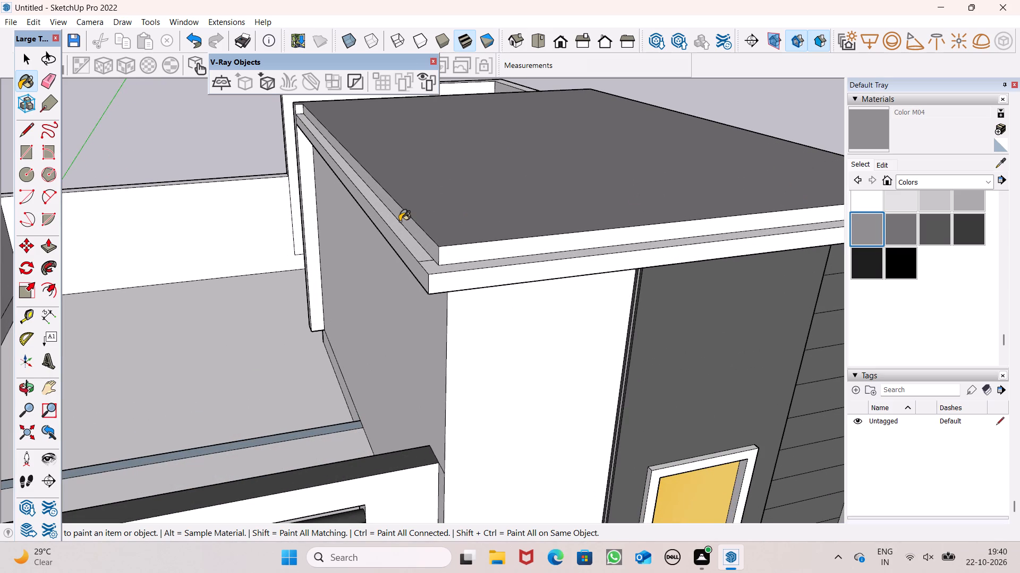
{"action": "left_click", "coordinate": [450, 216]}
Paint the tower roof's top face and the stepped slab edges and ledges at its terrace-side front corner with Color M03.
{"action": "middle_click_drag", "start_coordinate": [450, 256], "coordinate": [696, 225]}
{"action": "scroll", "coordinate": [516, 202], "scroll_direction": "up", "scroll_amount": 4}
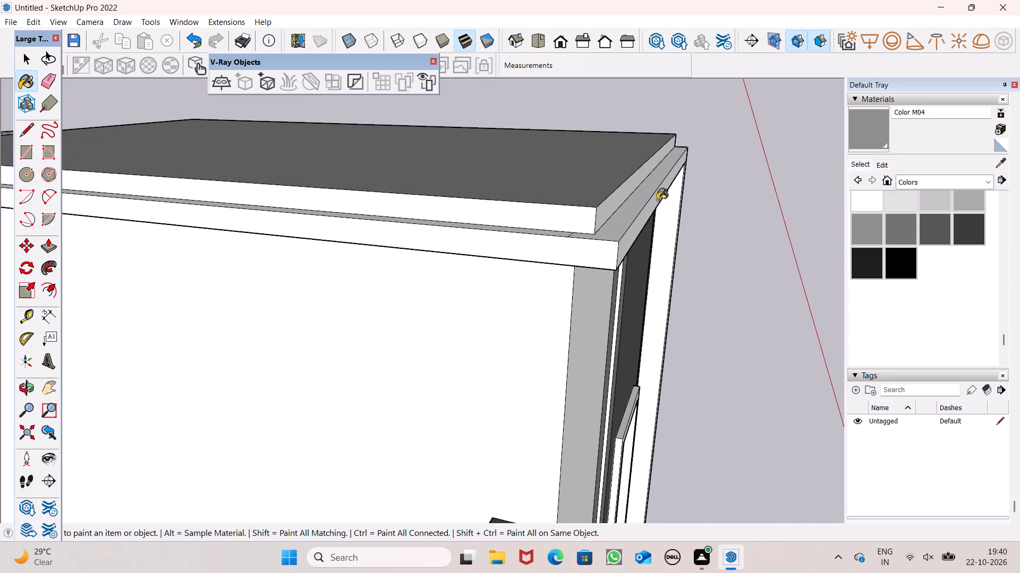
{"action": "left_click", "coordinate": [979, 199]}
{"action": "left_click", "coordinate": [979, 199]}
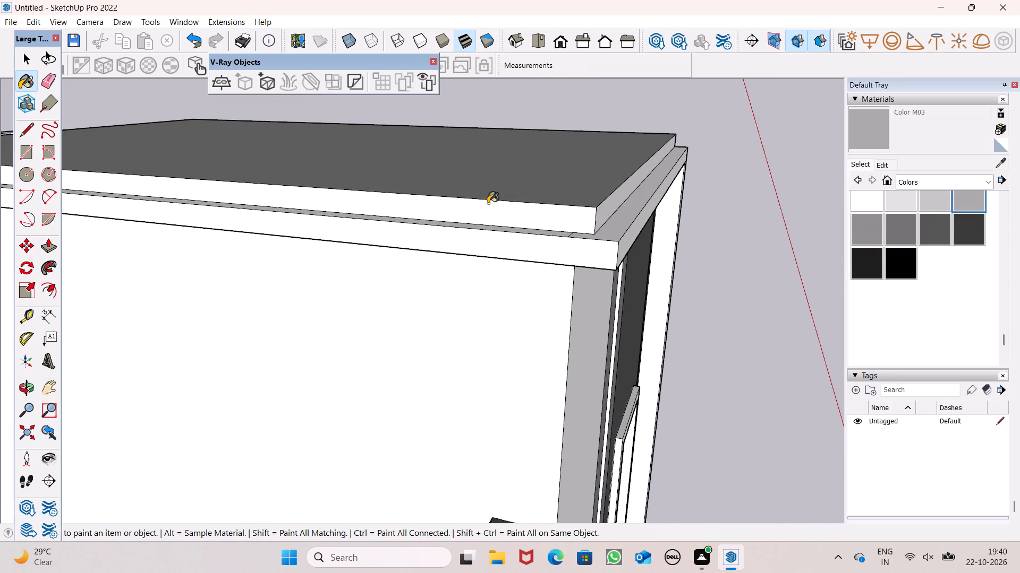
{"action": "left_click", "coordinate": [520, 175]}
{"action": "left_click_drag", "start_coordinate": [541, 213], "coordinate": [555, 216]}
{"action": "left_click", "coordinate": [608, 213]}
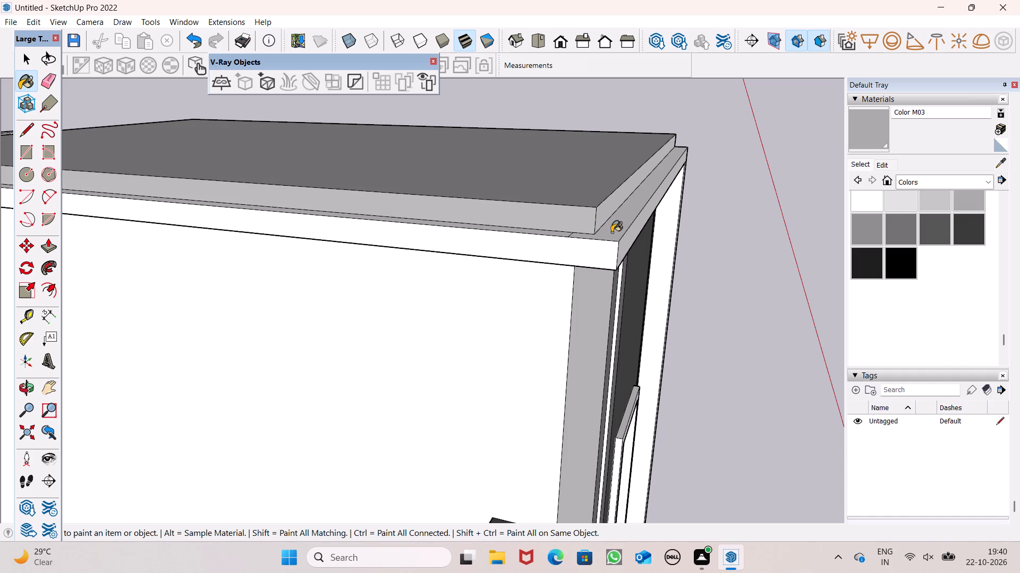
{"action": "left_click", "coordinate": [611, 233]}
{"action": "left_click", "coordinate": [552, 238]}
{"action": "left_click", "coordinate": [542, 232]}
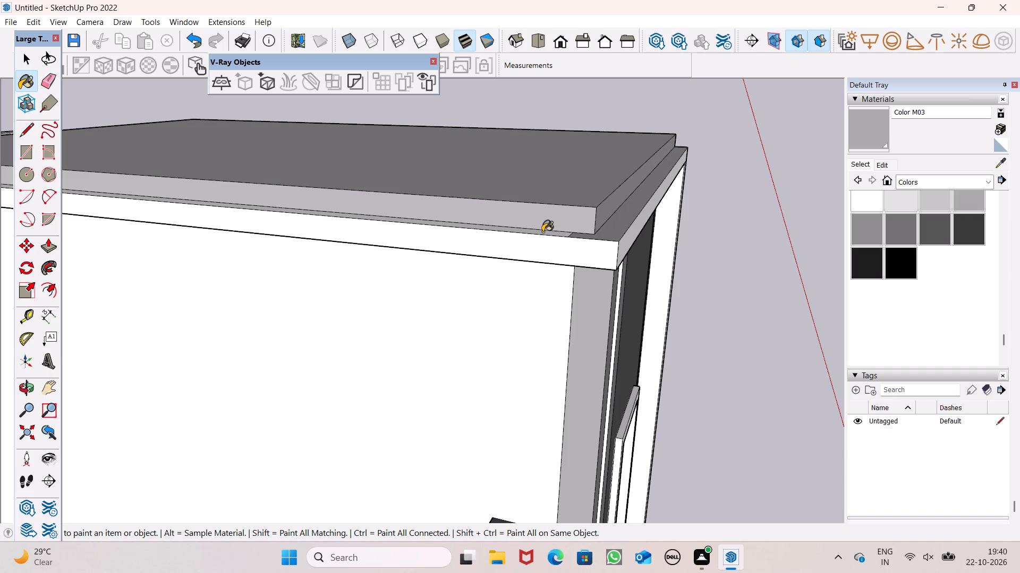
{"action": "left_click", "coordinate": [622, 248]}
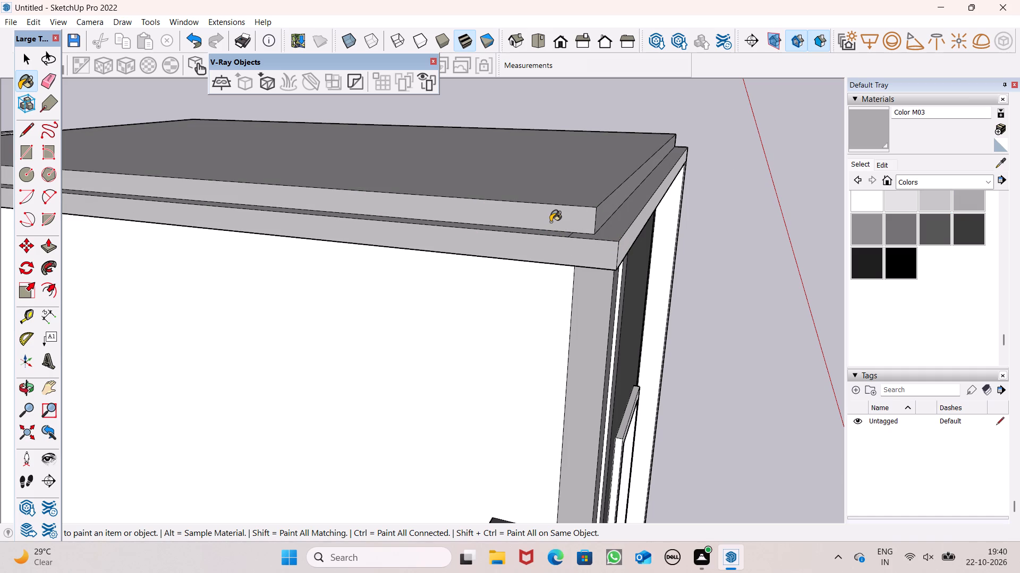
Paint the faces of the vertical fin at the tower's terrace-side wall and the roof slab's underside with Color M03.
{"action": "scroll", "coordinate": [595, 229], "scroll_direction": "down", "scroll_amount": 3}
{"action": "middle_click_drag", "start_coordinate": [590, 254], "coordinate": [533, 314]}
{"action": "scroll", "coordinate": [583, 265], "scroll_direction": "up", "scroll_amount": 1}
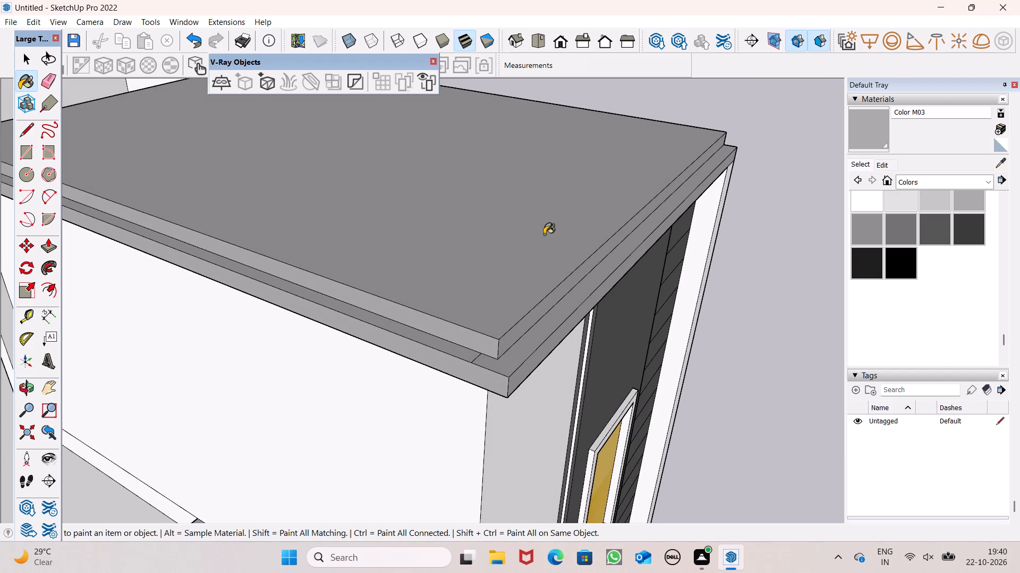
{"action": "scroll", "coordinate": [544, 235], "scroll_direction": "down", "scroll_amount": 6}
{"action": "middle_click_drag", "start_coordinate": [424, 274], "coordinate": [631, 149]}
{"action": "scroll", "coordinate": [206, 225], "scroll_direction": "up", "scroll_amount": 4}
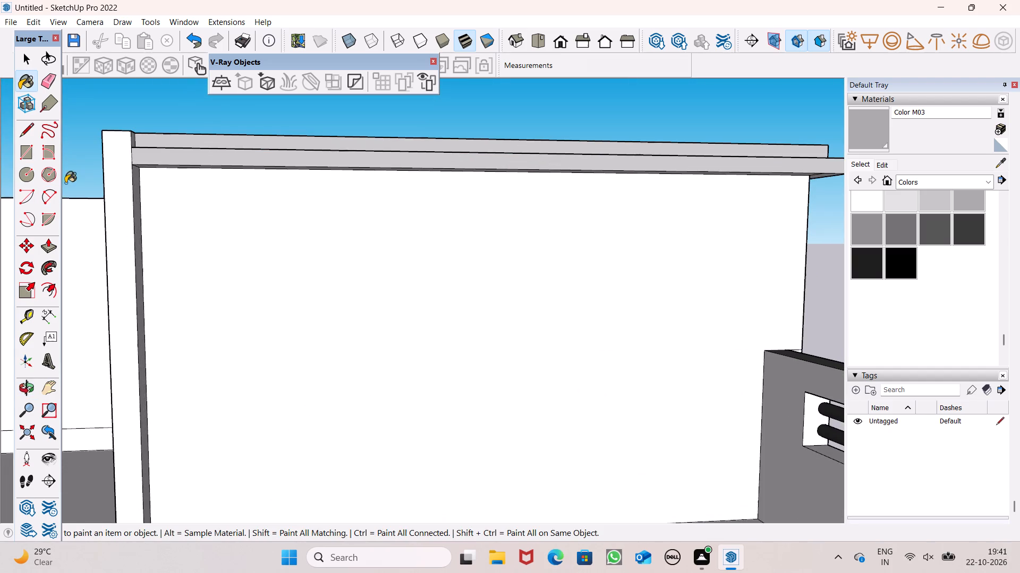
{"action": "left_click", "coordinate": [113, 181]}
{"action": "middle_click_drag", "start_coordinate": [116, 180], "coordinate": [57, 155]}
{"action": "scroll", "coordinate": [57, 156], "scroll_direction": "up", "scroll_amount": 1}
{"action": "middle_click_drag", "start_coordinate": [57, 155], "coordinate": [57, 156]}
{"action": "scroll", "coordinate": [87, 166], "scroll_direction": "up", "scroll_amount": 7}
{"action": "scroll", "coordinate": [133, 145], "scroll_direction": "up", "scroll_amount": 6}
{"action": "left_click", "coordinate": [133, 134]}
{"action": "left_click", "coordinate": [112, 154]}
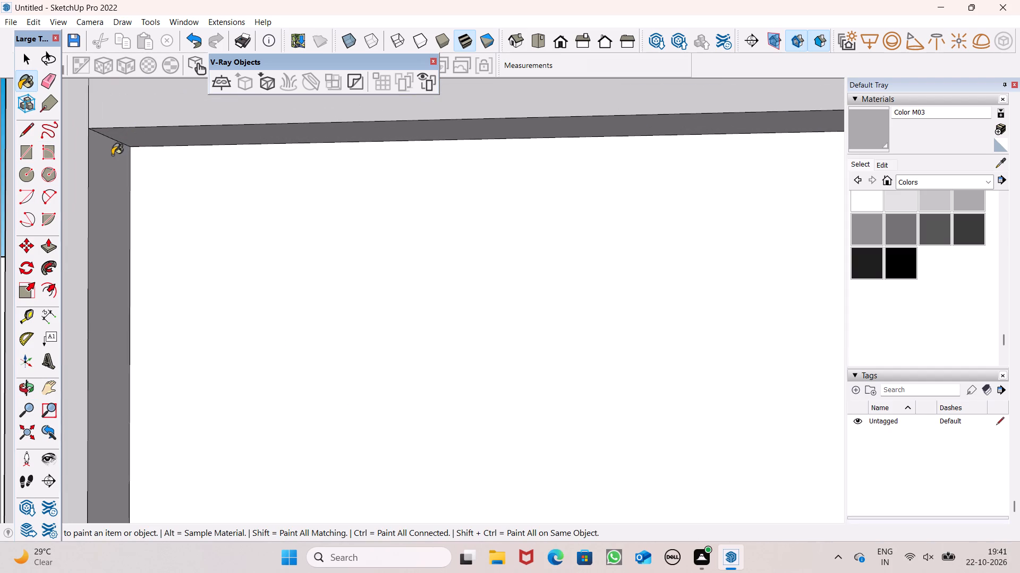
Paint the edge bands of the tower's roof slab along its rear side, including the small end pieces, with Color M03.
{"action": "scroll", "coordinate": [240, 157], "scroll_direction": "down", "scroll_amount": 11}
{"action": "middle_click_drag", "start_coordinate": [254, 202], "coordinate": [515, 311]}
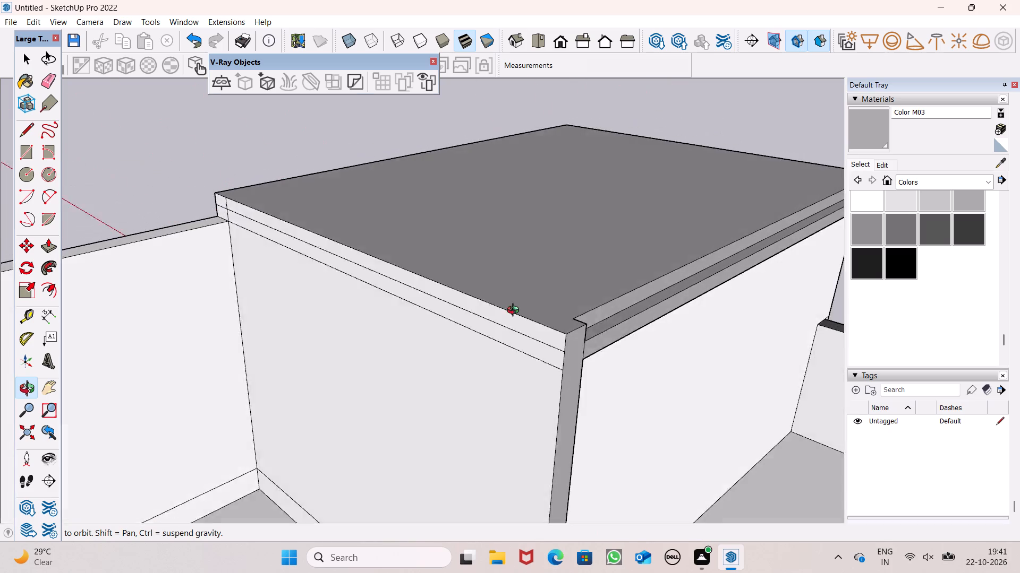
{"action": "middle_click_drag", "start_coordinate": [515, 311], "coordinate": [529, 293]}
{"action": "left_click", "coordinate": [552, 290]}
{"action": "left_click", "coordinate": [564, 274]}
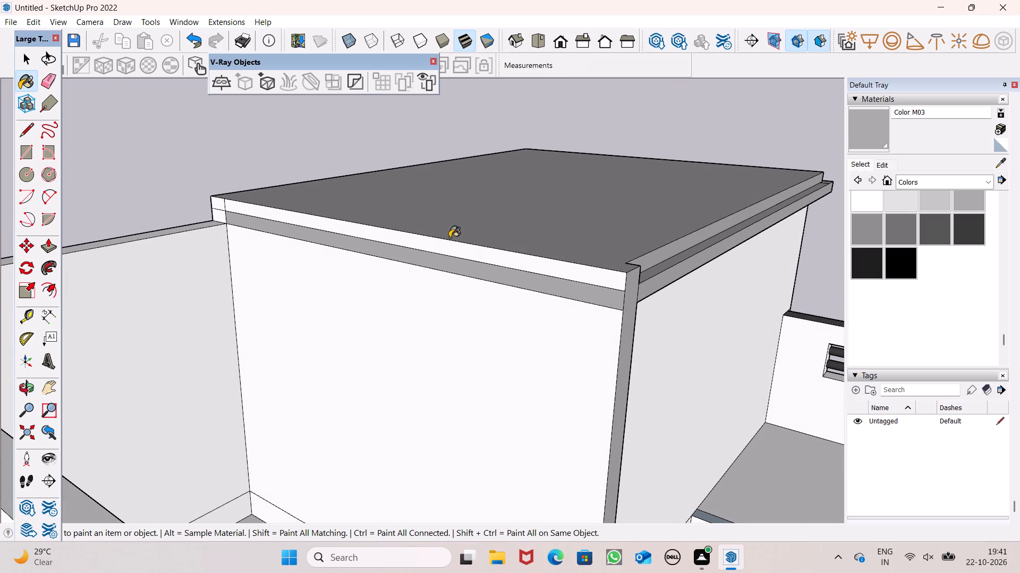
{"action": "middle_click_drag", "start_coordinate": [441, 230], "coordinate": [679, 237]}
{"action": "scroll", "coordinate": [443, 211], "scroll_direction": "up", "scroll_amount": 6}
{"action": "left_click_drag", "start_coordinate": [354, 255], "coordinate": [355, 271]}
{"action": "left_click", "coordinate": [361, 260]}
Paint the two roof slab edge bands above the tower's blank outer side wall with Color M03.
{"action": "scroll", "coordinate": [359, 204], "scroll_direction": "down", "scroll_amount": 3}
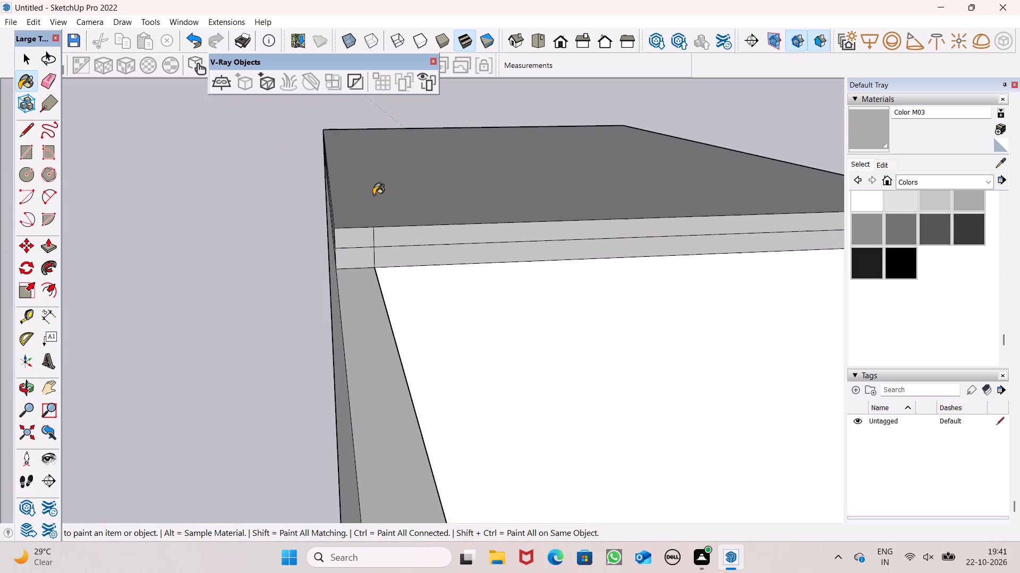
{"action": "scroll", "coordinate": [382, 154], "scroll_direction": "down", "scroll_amount": 5}
{"action": "middle_click_drag", "start_coordinate": [382, 185], "coordinate": [579, 184]}
{"action": "scroll", "coordinate": [597, 185], "scroll_direction": "up", "scroll_amount": 6}
{"action": "left_click_drag", "start_coordinate": [659, 171], "coordinate": [660, 181]}
{"action": "left_click", "coordinate": [660, 195]}
{"action": "left_click", "coordinate": [668, 176]}
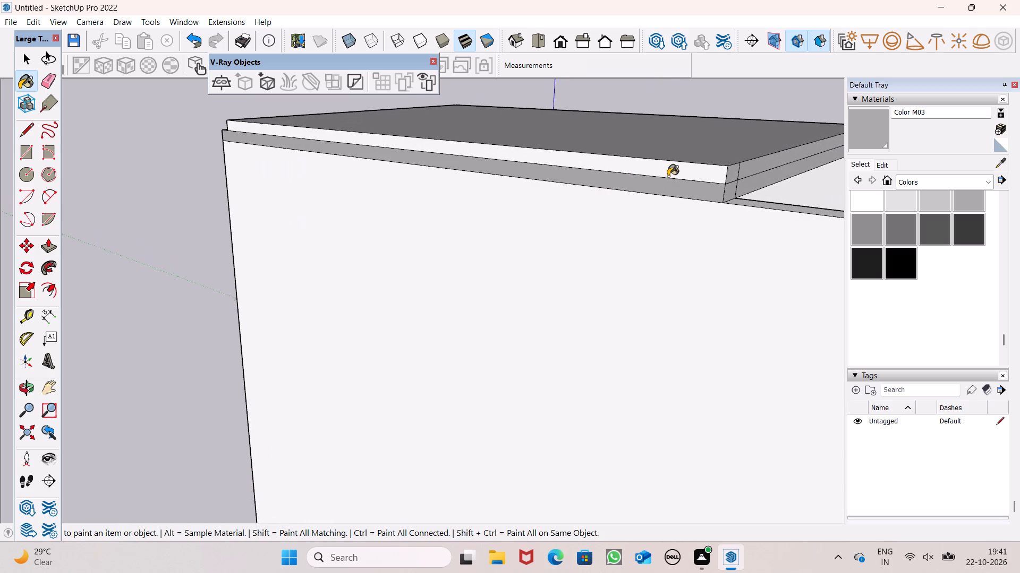
Examine the painted roof slab and the house's terrace, side and front facade from all around.
{"action": "scroll", "coordinate": [675, 155], "scroll_direction": "down", "scroll_amount": 6}
{"action": "middle_click_drag", "start_coordinate": [662, 166], "coordinate": [602, 196]}
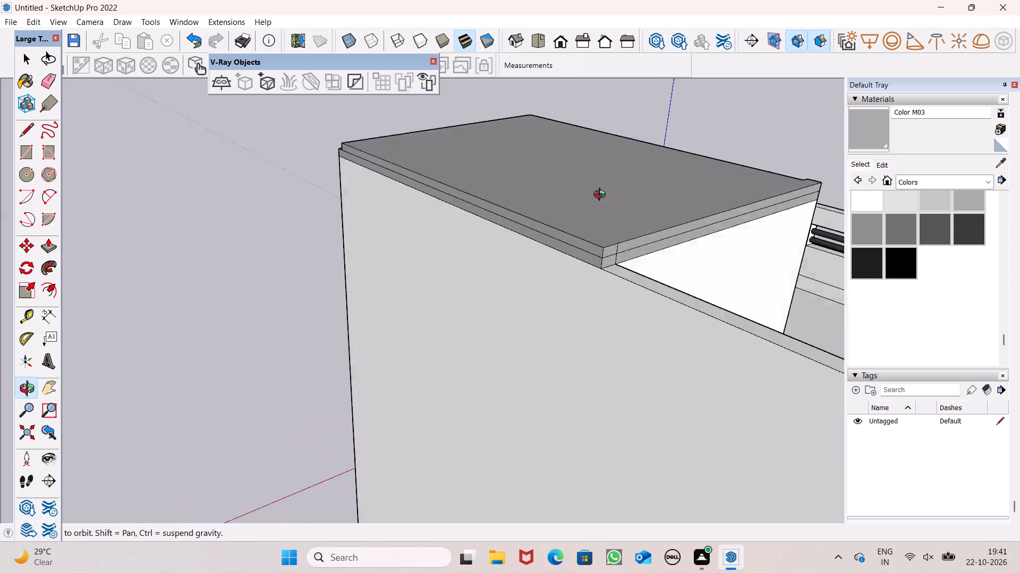
{"action": "middle_click_drag", "start_coordinate": [602, 196], "coordinate": [652, 78]}
{"action": "scroll", "coordinate": [516, 225], "scroll_direction": "down", "scroll_amount": 5}
{"action": "middle_click_drag", "start_coordinate": [560, 208], "coordinate": [184, 289]}
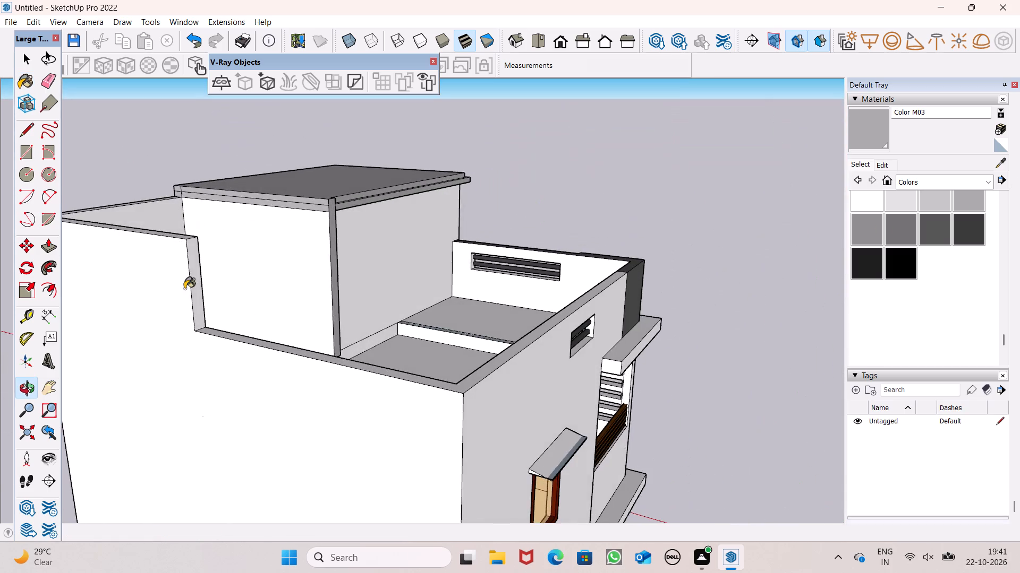
{"action": "middle_click_drag", "start_coordinate": [184, 289], "coordinate": [184, 296]}
{"action": "scroll", "coordinate": [310, 199], "scroll_direction": "down", "scroll_amount": 3}
{"action": "middle_click_drag", "start_coordinate": [449, 229], "coordinate": [120, 264]}
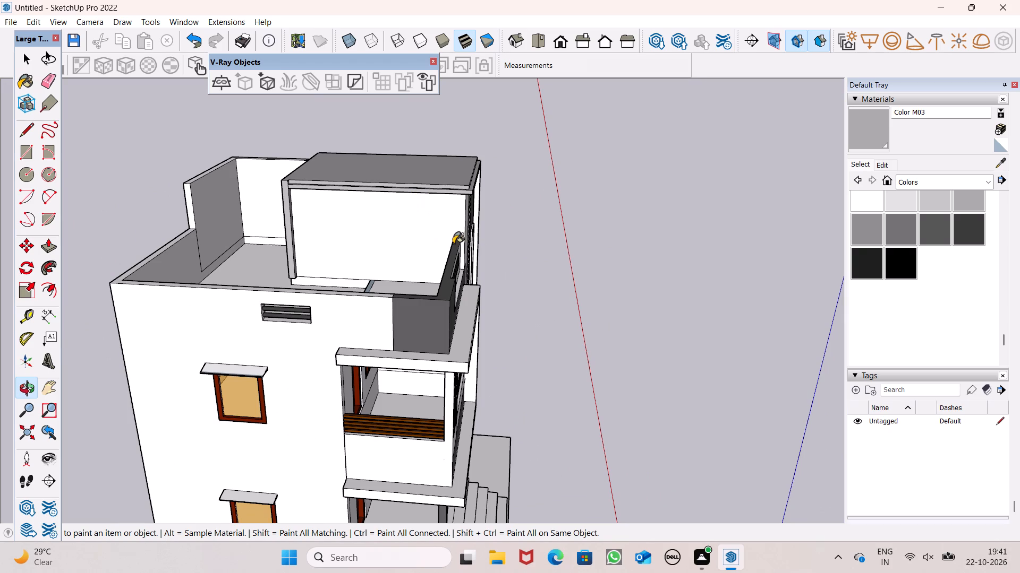
{"action": "middle_click_drag", "start_coordinate": [543, 254], "coordinate": [201, 256]}
{"action": "scroll", "coordinate": [543, 254], "scroll_direction": "up", "scroll_amount": 1}
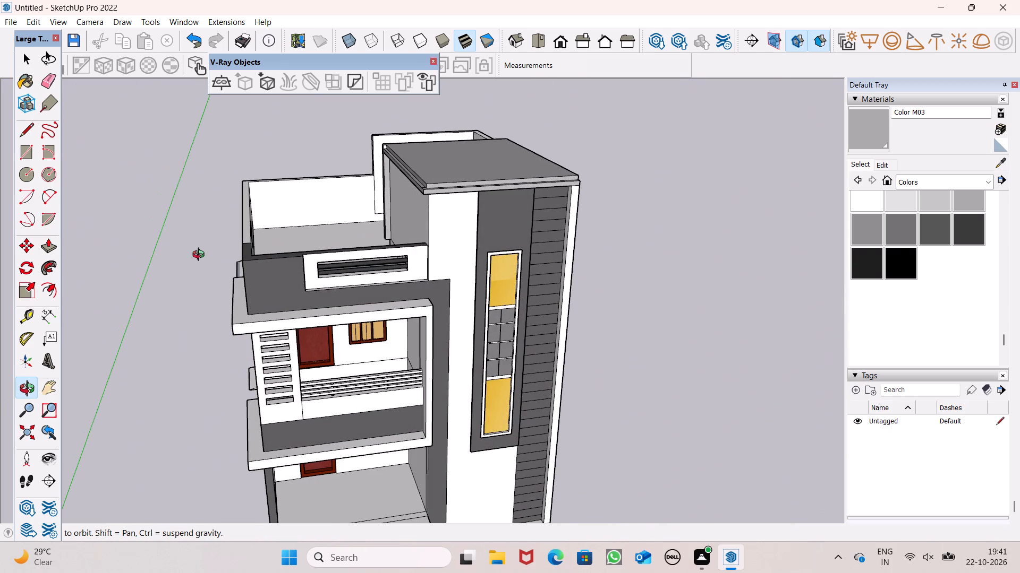
{"action": "middle_click_drag", "start_coordinate": [201, 256], "coordinate": [200, 254]}
{"action": "key", "text": "space"}
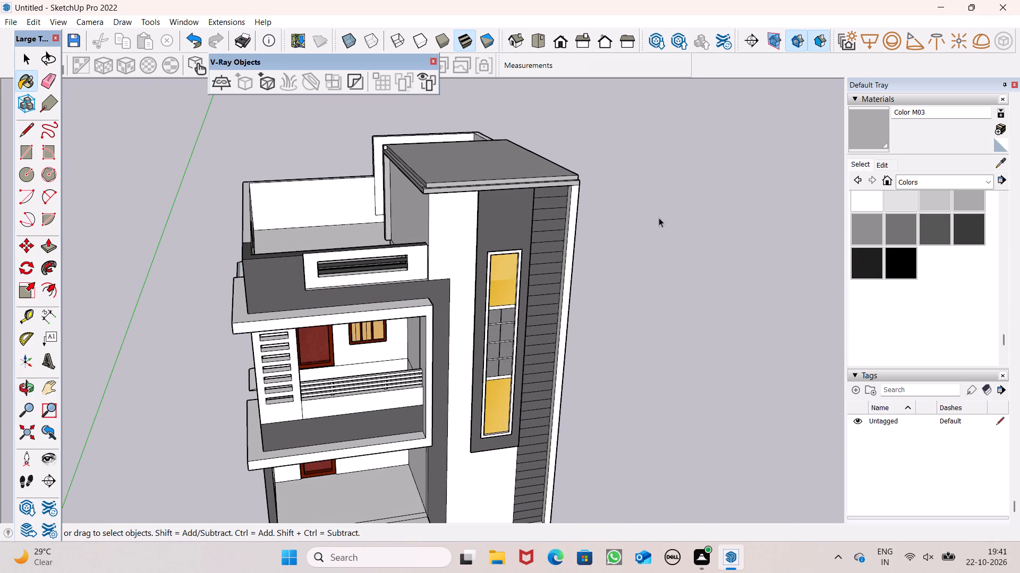
{"action": "scroll", "coordinate": [659, 218], "scroll_direction": "down", "scroll_amount": 4}
{"action": "middle_click_drag", "start_coordinate": [650, 235], "coordinate": [571, 149]}
{"action": "scroll", "coordinate": [649, 236], "scroll_direction": "up", "scroll_amount": 1}
{"action": "scroll", "coordinate": [573, 146], "scroll_direction": "down", "scroll_amount": 4}
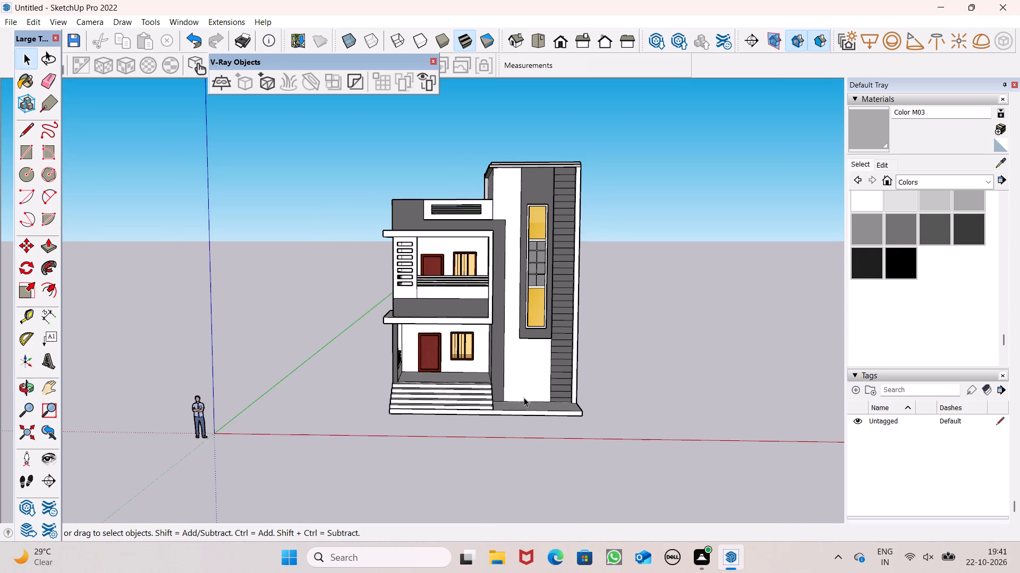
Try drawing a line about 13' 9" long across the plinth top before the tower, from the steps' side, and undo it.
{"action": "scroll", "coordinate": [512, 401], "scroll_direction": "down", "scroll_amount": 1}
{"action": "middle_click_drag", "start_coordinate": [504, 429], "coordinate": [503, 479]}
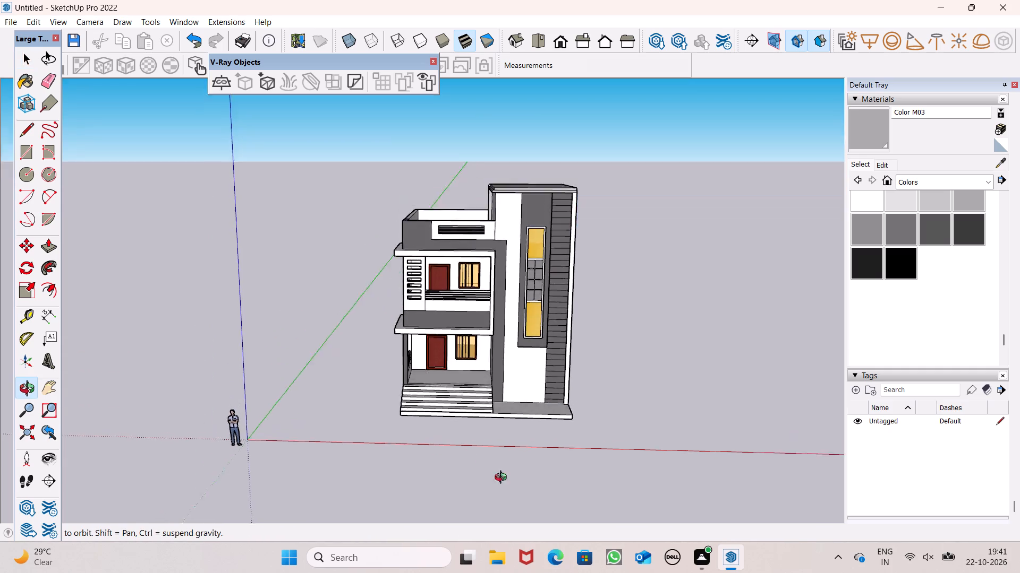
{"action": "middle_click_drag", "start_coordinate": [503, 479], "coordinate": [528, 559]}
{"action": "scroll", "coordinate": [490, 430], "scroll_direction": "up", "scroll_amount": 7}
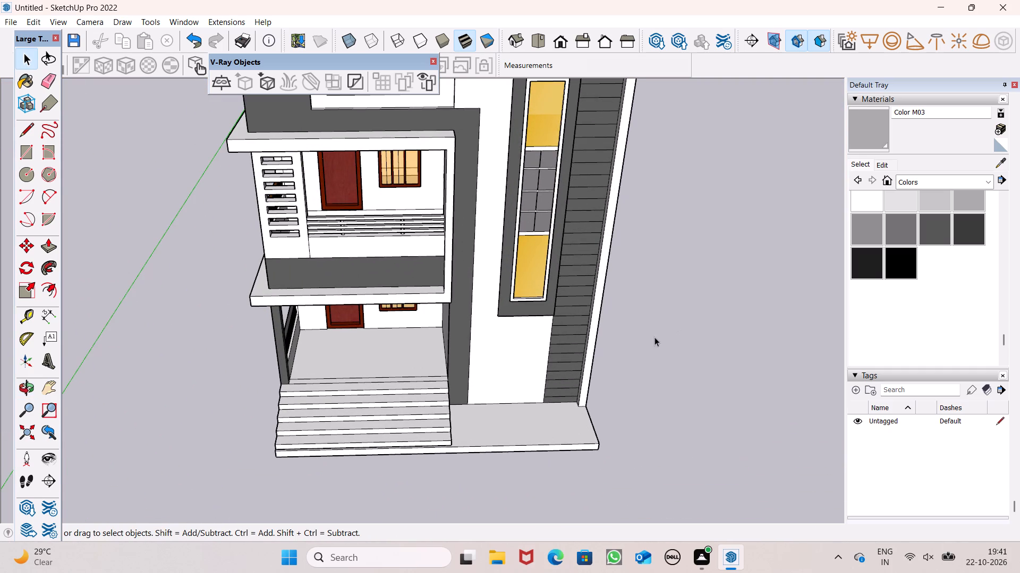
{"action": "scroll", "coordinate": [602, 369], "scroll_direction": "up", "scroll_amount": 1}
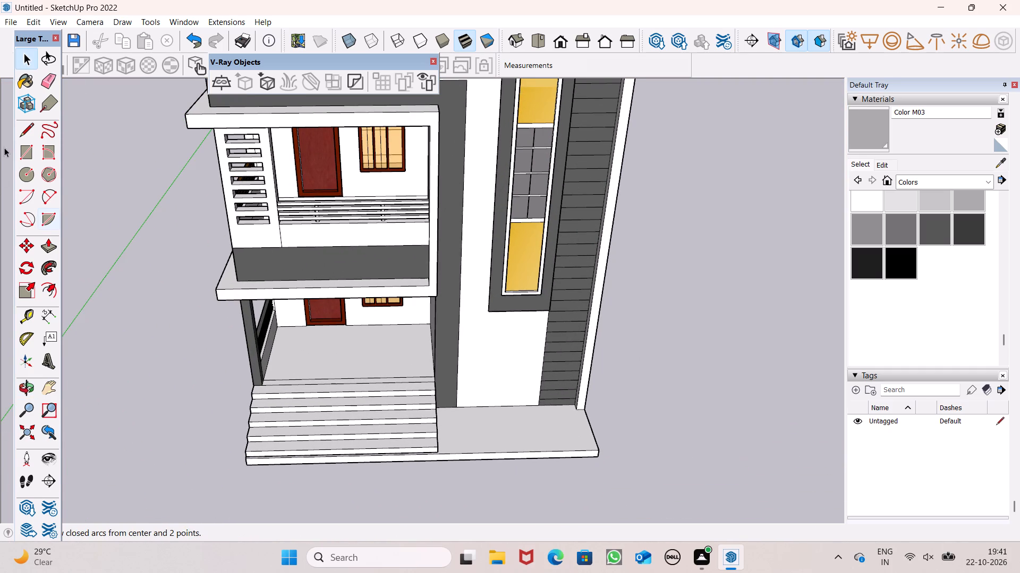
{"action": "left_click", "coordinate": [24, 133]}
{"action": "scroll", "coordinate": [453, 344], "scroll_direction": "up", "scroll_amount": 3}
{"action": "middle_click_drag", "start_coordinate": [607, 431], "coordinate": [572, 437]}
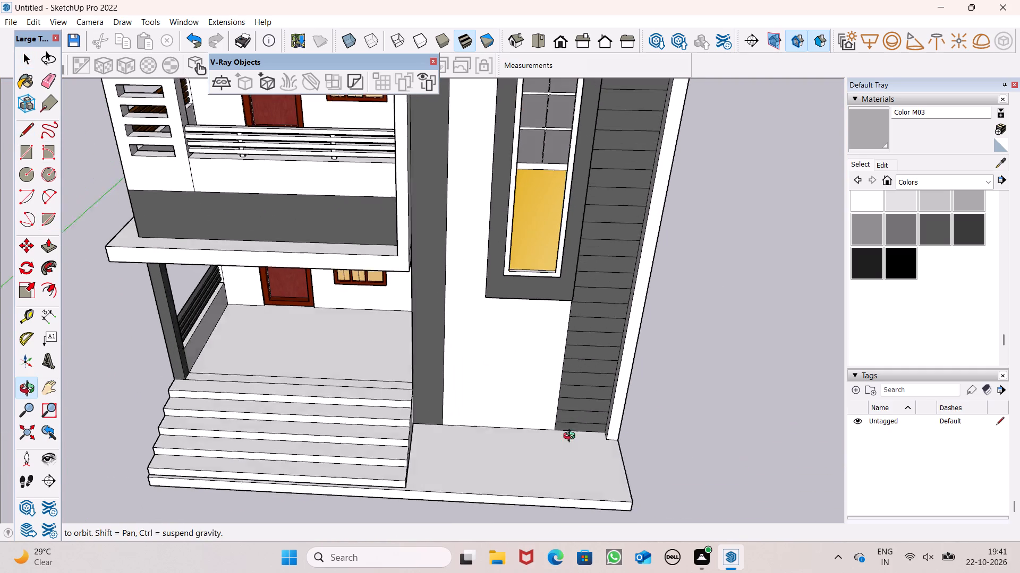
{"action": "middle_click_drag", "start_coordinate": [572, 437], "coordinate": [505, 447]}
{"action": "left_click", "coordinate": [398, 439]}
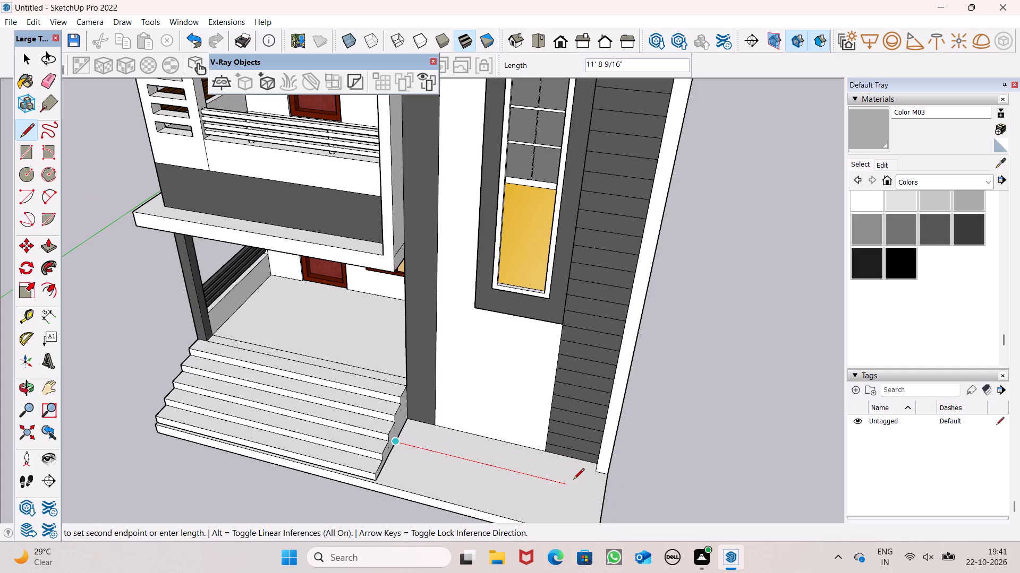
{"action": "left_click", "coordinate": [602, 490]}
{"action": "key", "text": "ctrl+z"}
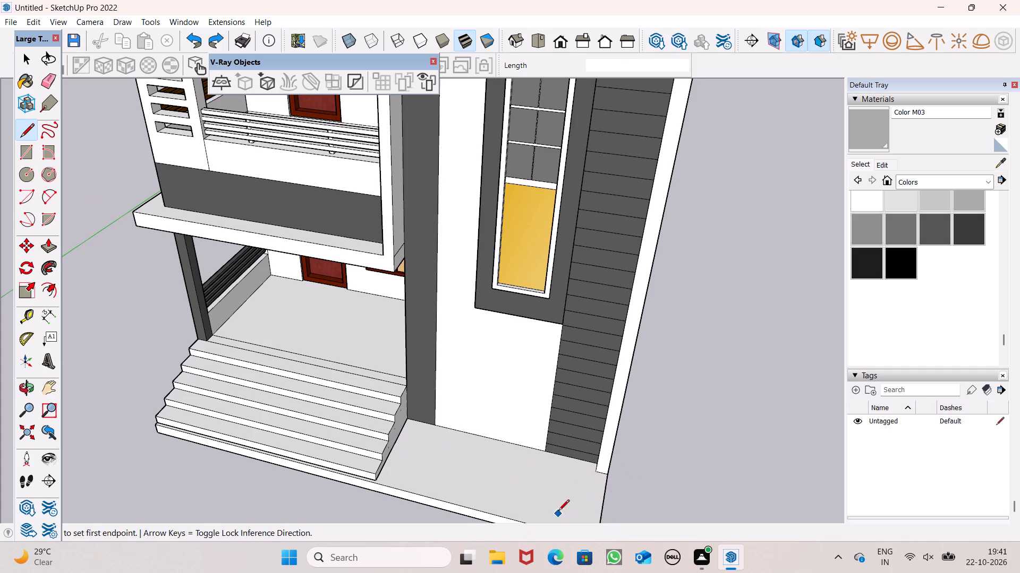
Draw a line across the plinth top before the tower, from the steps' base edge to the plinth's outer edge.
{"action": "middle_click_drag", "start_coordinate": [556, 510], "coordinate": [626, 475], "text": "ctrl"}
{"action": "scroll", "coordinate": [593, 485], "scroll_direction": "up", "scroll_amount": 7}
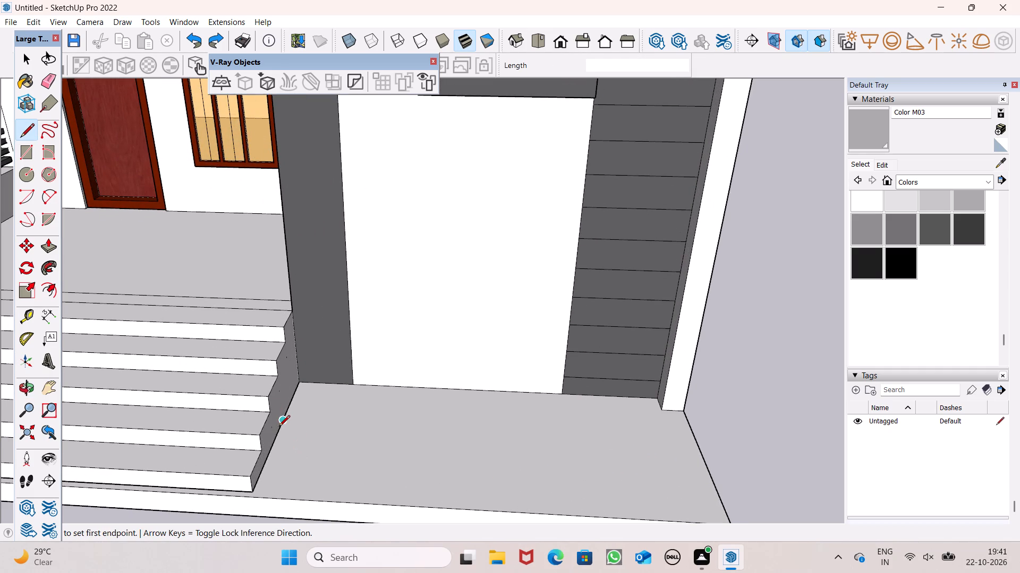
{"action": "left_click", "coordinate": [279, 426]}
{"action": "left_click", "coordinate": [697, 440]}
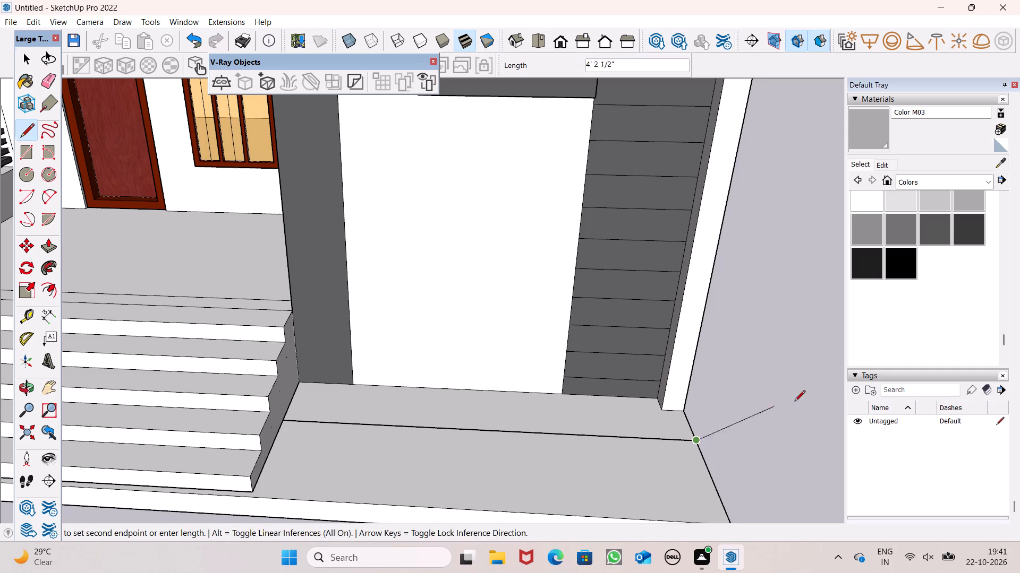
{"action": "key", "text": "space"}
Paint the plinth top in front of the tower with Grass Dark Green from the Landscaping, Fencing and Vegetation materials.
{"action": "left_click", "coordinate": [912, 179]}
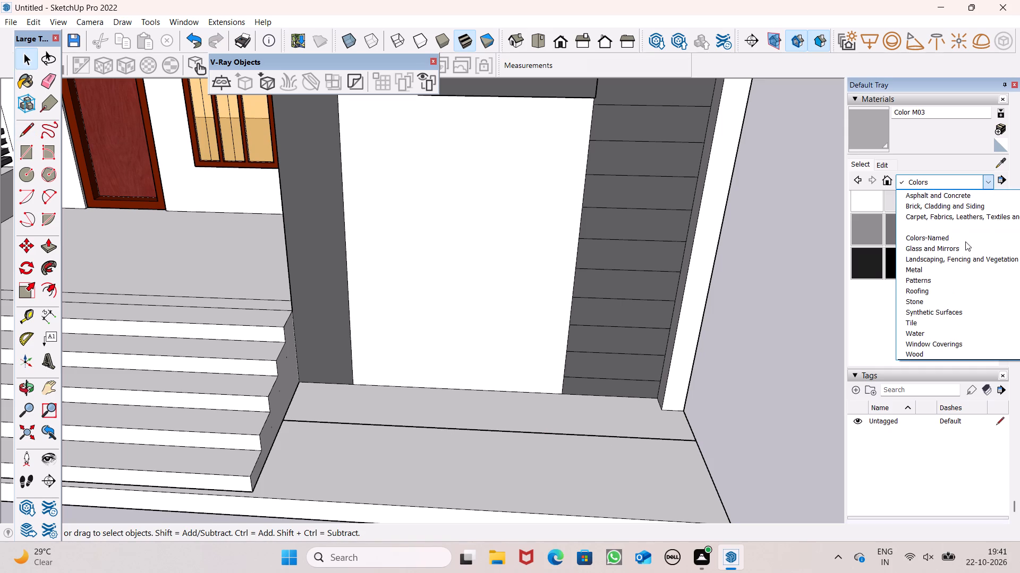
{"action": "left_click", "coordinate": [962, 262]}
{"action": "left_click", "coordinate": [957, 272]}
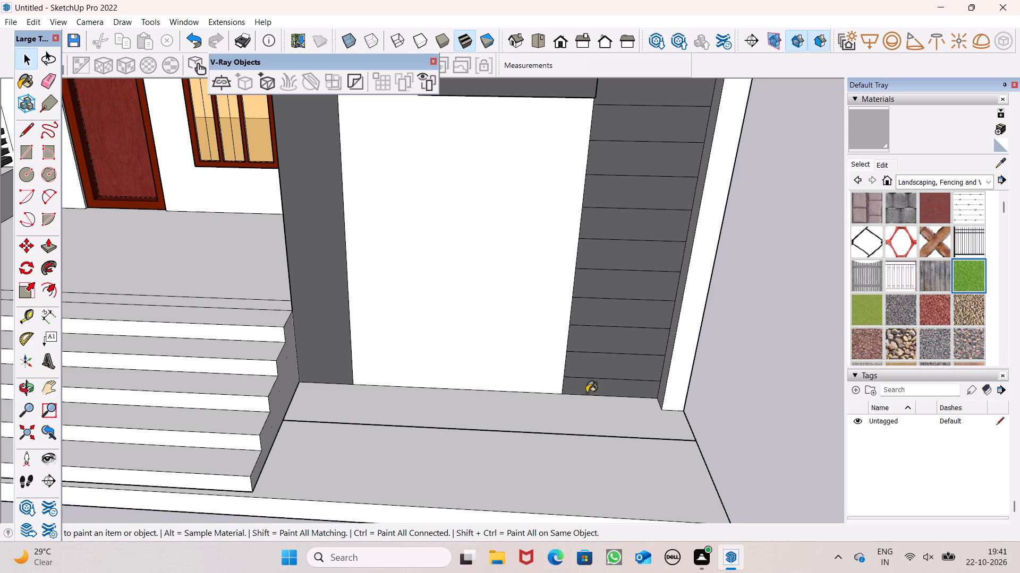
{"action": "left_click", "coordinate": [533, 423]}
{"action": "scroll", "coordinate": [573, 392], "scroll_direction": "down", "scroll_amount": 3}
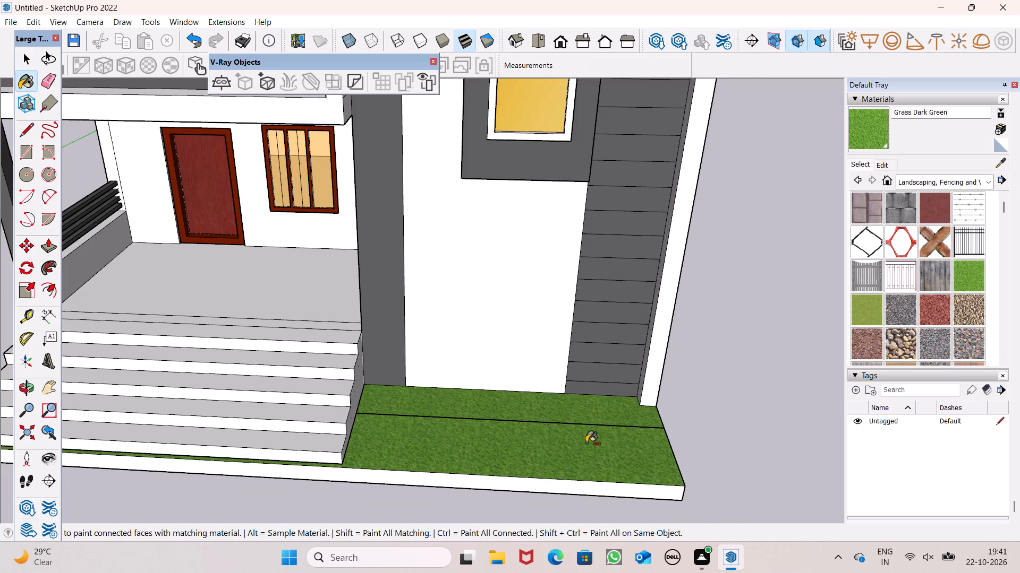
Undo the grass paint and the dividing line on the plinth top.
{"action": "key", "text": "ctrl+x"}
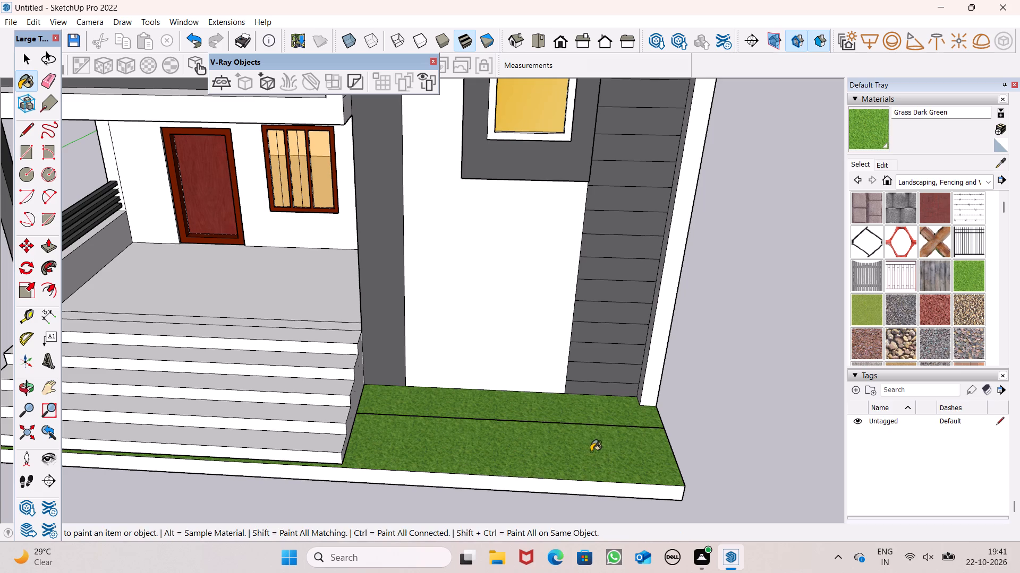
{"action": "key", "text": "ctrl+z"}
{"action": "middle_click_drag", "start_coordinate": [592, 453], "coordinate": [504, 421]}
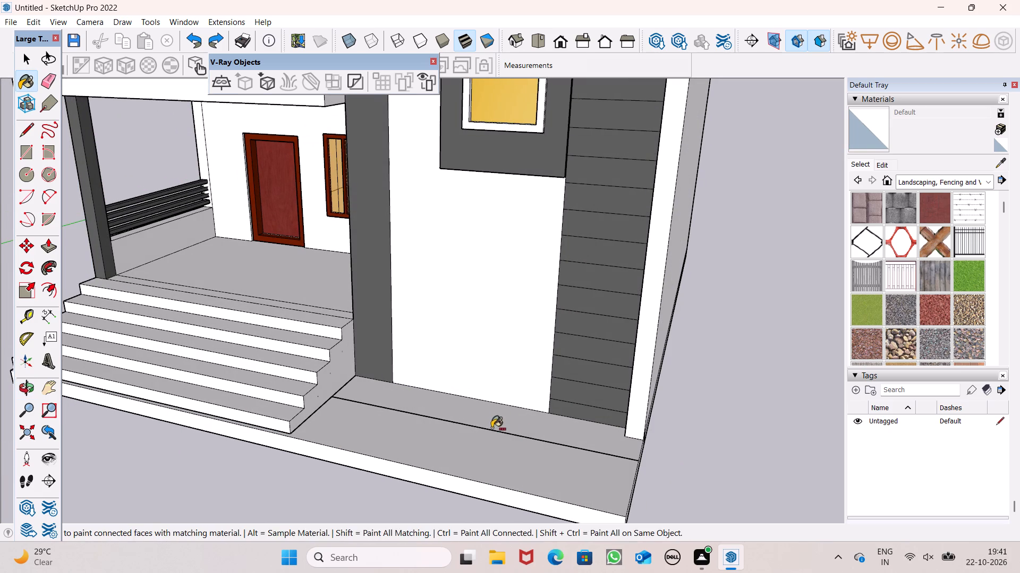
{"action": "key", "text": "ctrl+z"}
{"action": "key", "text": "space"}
Draw a dividing line across the plinth top before the tower, from the steps' base edge towards the plinth's outer edge.
{"action": "middle_click_drag", "start_coordinate": [576, 456], "coordinate": [365, 354]}
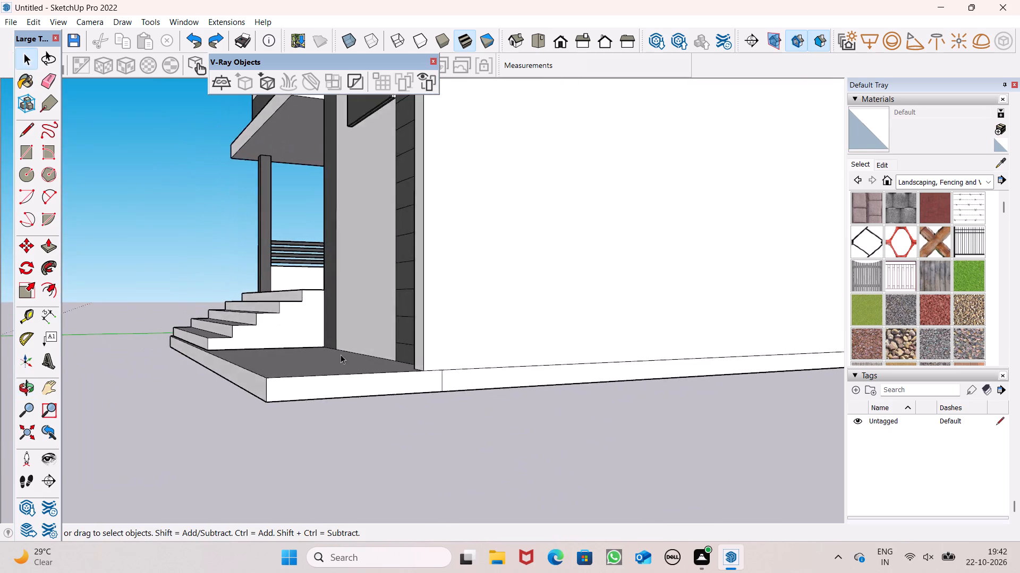
{"action": "scroll", "coordinate": [326, 358], "scroll_direction": "up", "scroll_amount": 8}
{"action": "scroll", "coordinate": [173, 347], "scroll_direction": "up", "scroll_amount": 8}
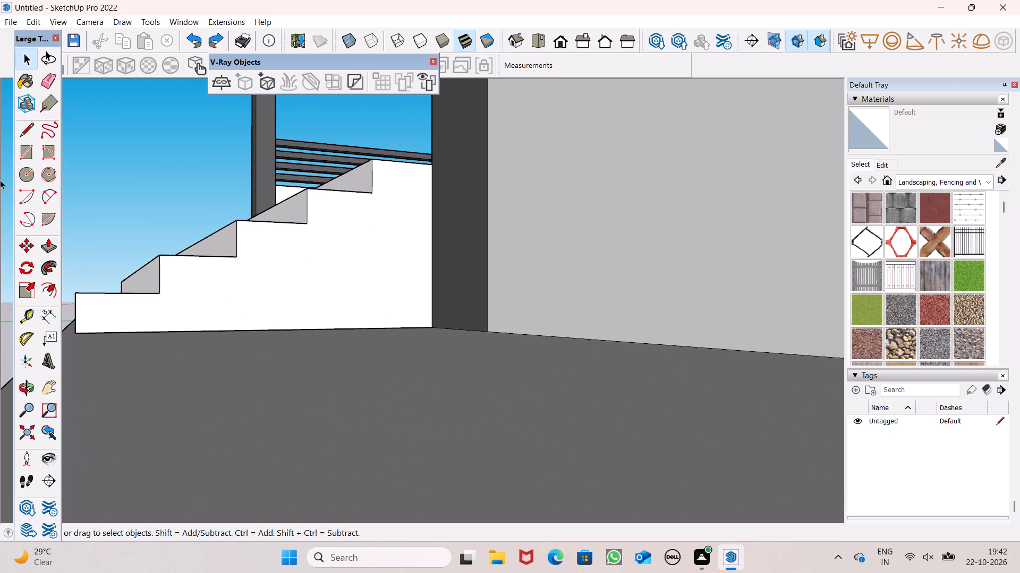
{"action": "left_click", "coordinate": [33, 136]}
{"action": "scroll", "coordinate": [150, 207], "scroll_direction": "down", "scroll_amount": 4}
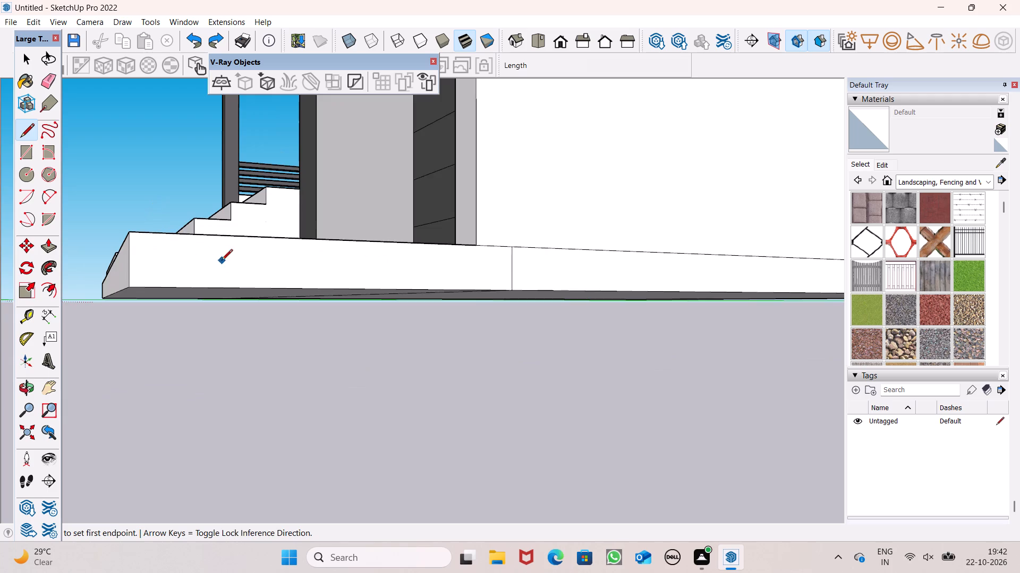
{"action": "middle_click_drag", "start_coordinate": [232, 284], "coordinate": [579, 442]}
{"action": "scroll", "coordinate": [605, 298], "scroll_direction": "down", "scroll_amount": 7}
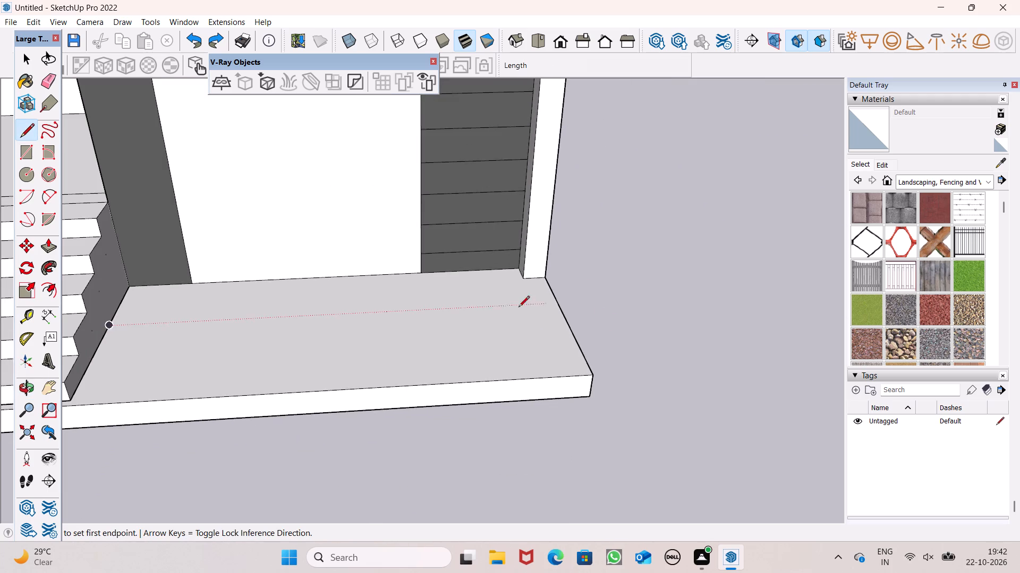
{"action": "middle_click_drag", "start_coordinate": [434, 333], "coordinate": [317, 378]}
{"action": "scroll", "coordinate": [211, 307], "scroll_direction": "up", "scroll_amount": 6}
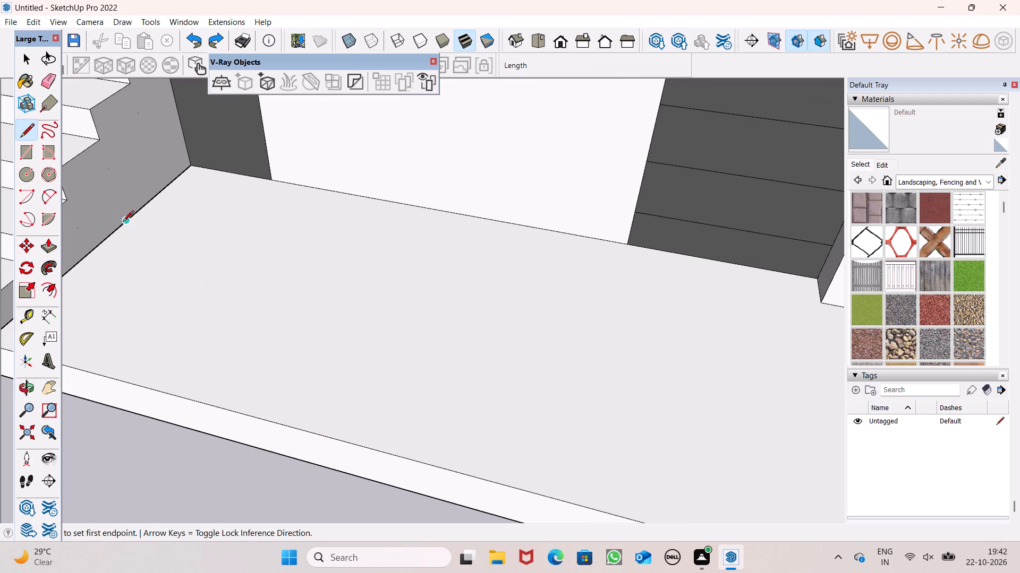
{"action": "left_click", "coordinate": [121, 226]}
{"action": "scroll", "coordinate": [285, 253], "scroll_direction": "down", "scroll_amount": 4}
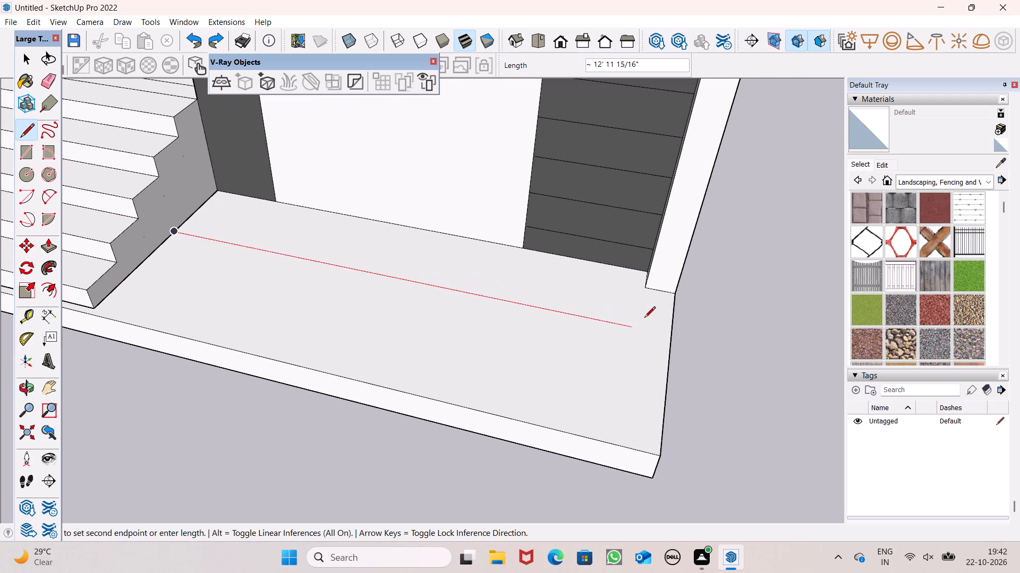
{"action": "left_click", "coordinate": [667, 336]}
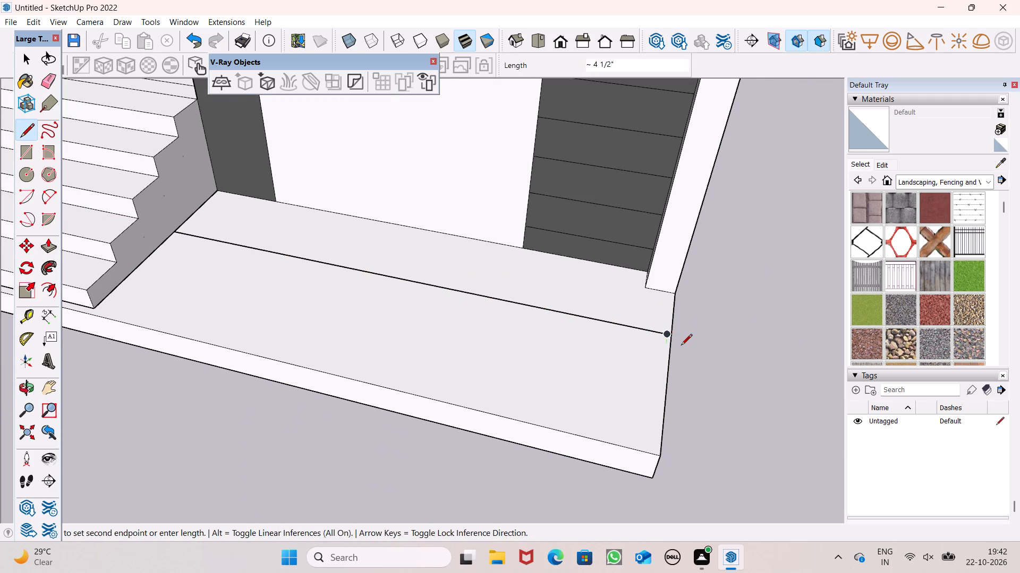
Extend the dividing line's outer end with a short segment towards the plinth's outer edge.
{"action": "middle_click_drag", "start_coordinate": [681, 346], "coordinate": [591, 307]}
{"action": "scroll", "coordinate": [642, 379], "scroll_direction": "up", "scroll_amount": 16}
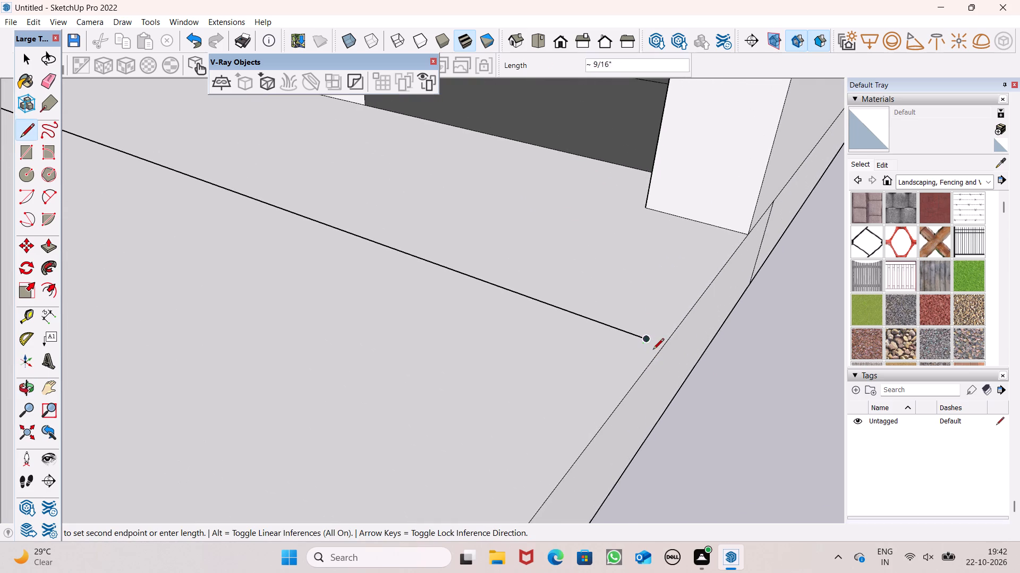
{"action": "scroll", "coordinate": [653, 350], "scroll_direction": "up", "scroll_amount": 4}
{"action": "left_click", "coordinate": [670, 342]}
{"action": "scroll", "coordinate": [712, 343], "scroll_direction": "down", "scroll_amount": 1}
{"action": "scroll", "coordinate": [690, 358], "scroll_direction": "up", "scroll_amount": 2}
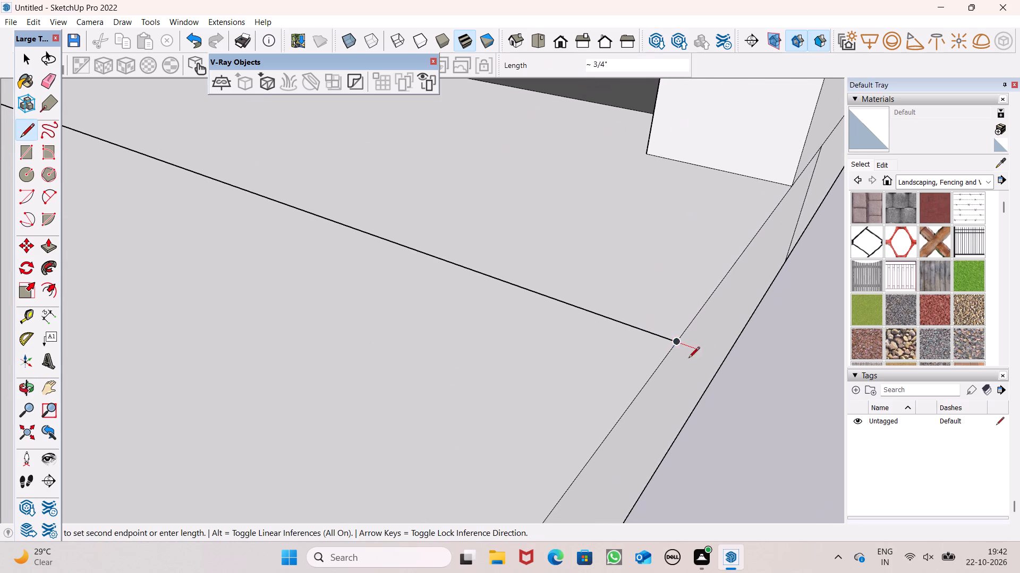
{"action": "scroll", "coordinate": [688, 359], "scroll_direction": "up", "scroll_amount": 11}
{"action": "key", "text": "space"}
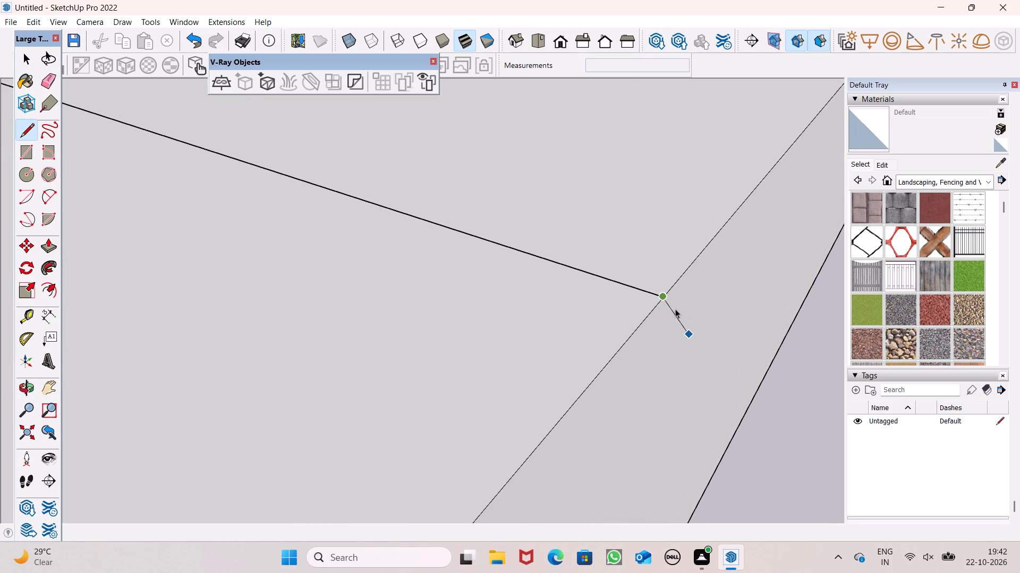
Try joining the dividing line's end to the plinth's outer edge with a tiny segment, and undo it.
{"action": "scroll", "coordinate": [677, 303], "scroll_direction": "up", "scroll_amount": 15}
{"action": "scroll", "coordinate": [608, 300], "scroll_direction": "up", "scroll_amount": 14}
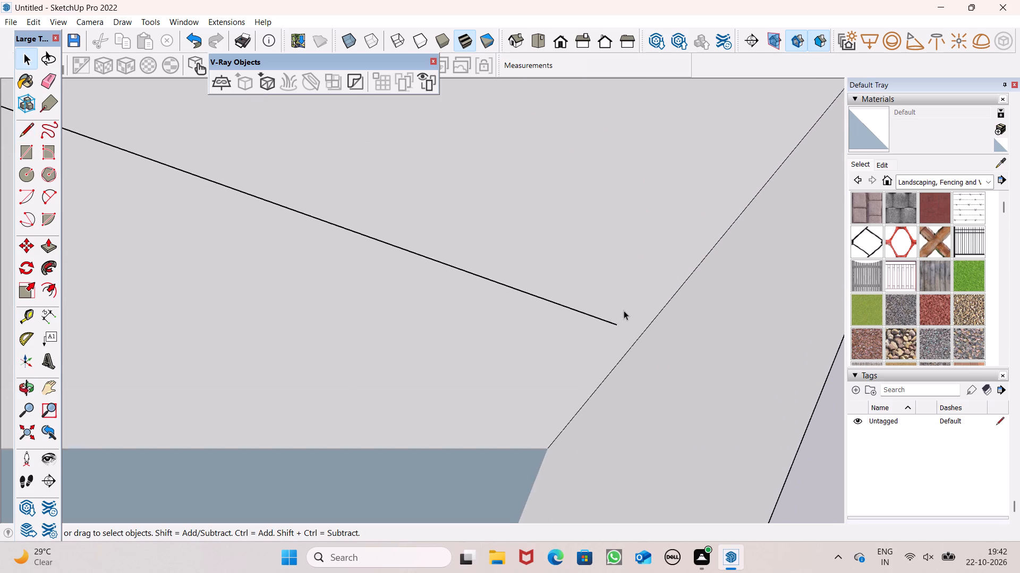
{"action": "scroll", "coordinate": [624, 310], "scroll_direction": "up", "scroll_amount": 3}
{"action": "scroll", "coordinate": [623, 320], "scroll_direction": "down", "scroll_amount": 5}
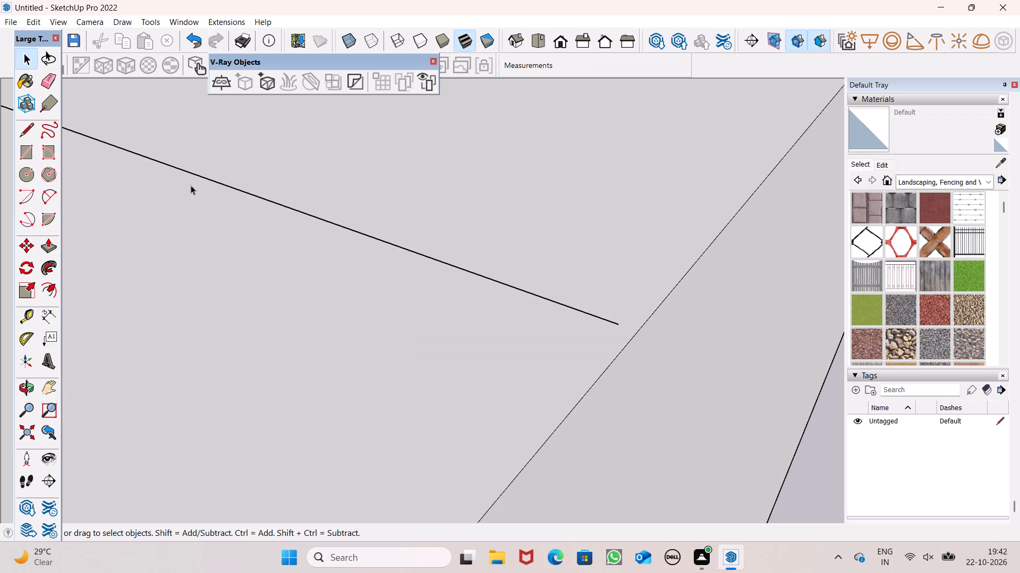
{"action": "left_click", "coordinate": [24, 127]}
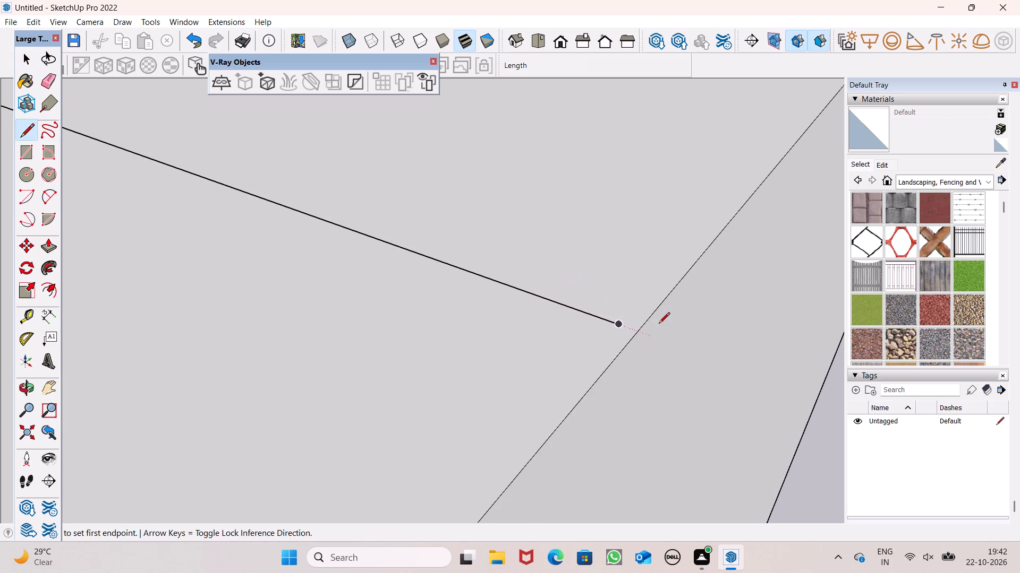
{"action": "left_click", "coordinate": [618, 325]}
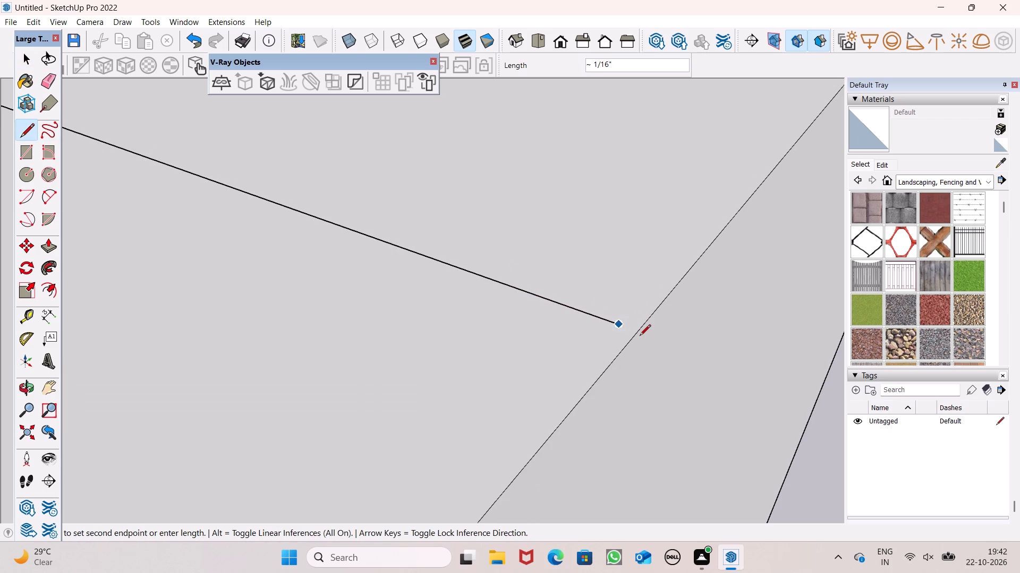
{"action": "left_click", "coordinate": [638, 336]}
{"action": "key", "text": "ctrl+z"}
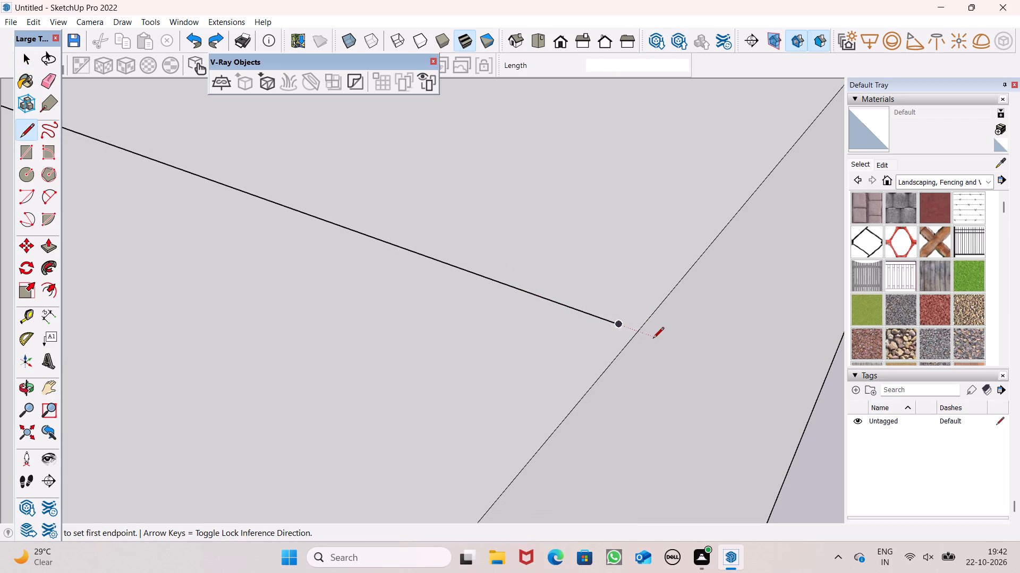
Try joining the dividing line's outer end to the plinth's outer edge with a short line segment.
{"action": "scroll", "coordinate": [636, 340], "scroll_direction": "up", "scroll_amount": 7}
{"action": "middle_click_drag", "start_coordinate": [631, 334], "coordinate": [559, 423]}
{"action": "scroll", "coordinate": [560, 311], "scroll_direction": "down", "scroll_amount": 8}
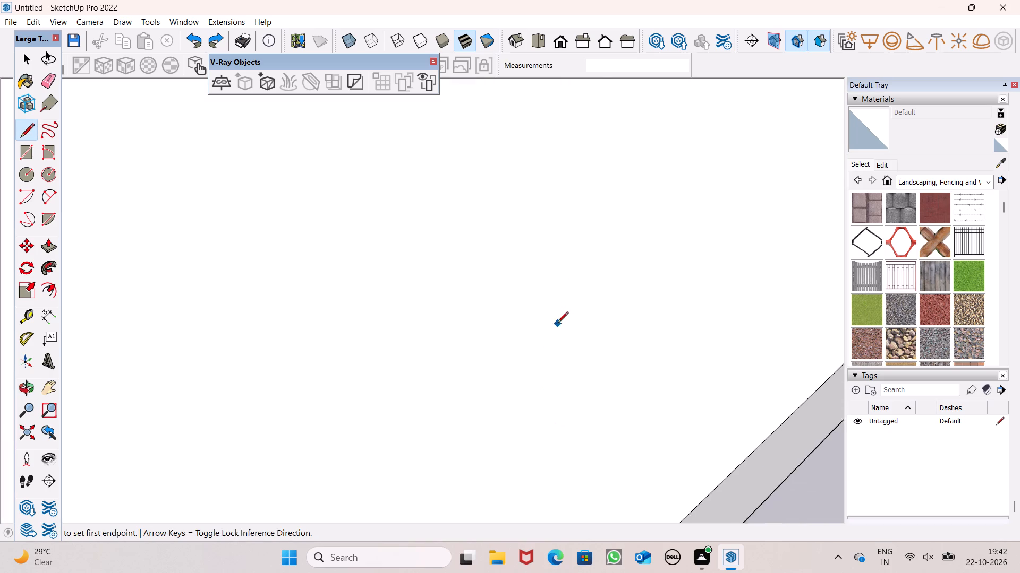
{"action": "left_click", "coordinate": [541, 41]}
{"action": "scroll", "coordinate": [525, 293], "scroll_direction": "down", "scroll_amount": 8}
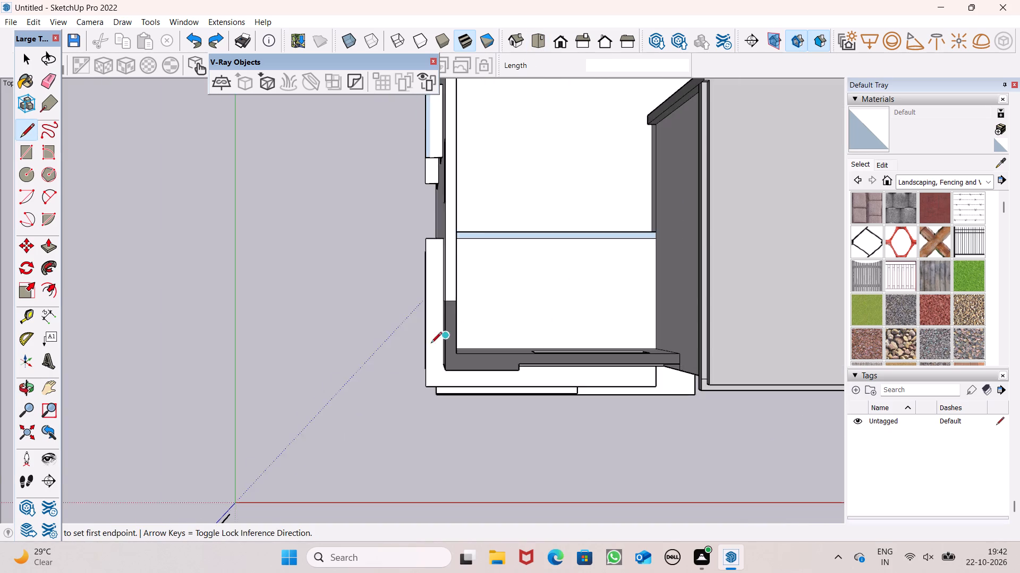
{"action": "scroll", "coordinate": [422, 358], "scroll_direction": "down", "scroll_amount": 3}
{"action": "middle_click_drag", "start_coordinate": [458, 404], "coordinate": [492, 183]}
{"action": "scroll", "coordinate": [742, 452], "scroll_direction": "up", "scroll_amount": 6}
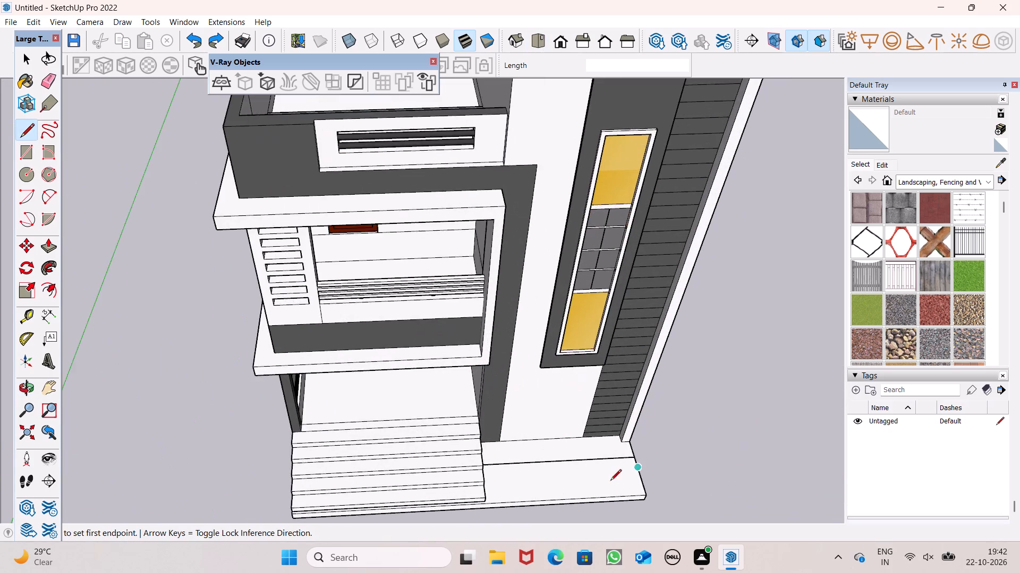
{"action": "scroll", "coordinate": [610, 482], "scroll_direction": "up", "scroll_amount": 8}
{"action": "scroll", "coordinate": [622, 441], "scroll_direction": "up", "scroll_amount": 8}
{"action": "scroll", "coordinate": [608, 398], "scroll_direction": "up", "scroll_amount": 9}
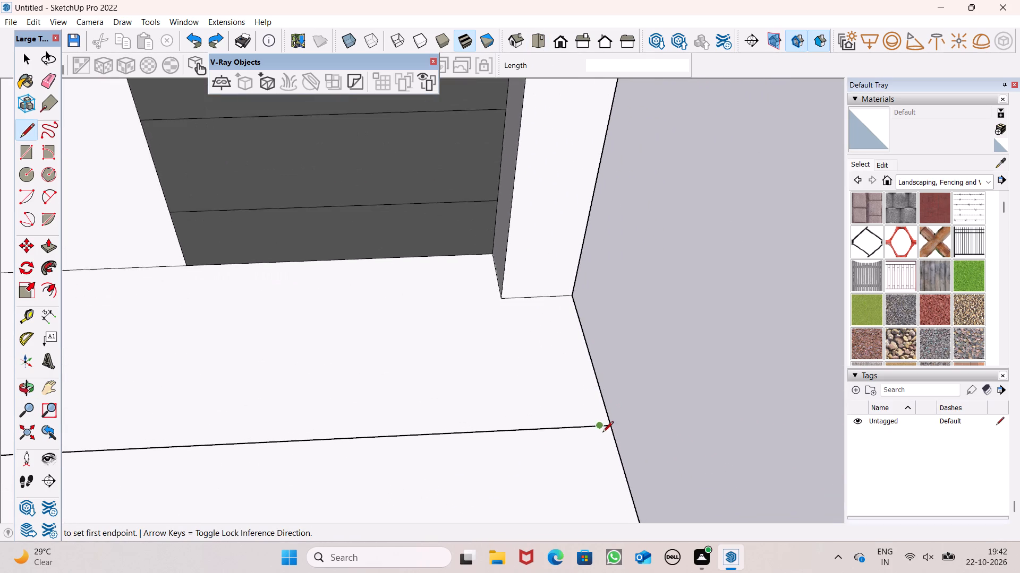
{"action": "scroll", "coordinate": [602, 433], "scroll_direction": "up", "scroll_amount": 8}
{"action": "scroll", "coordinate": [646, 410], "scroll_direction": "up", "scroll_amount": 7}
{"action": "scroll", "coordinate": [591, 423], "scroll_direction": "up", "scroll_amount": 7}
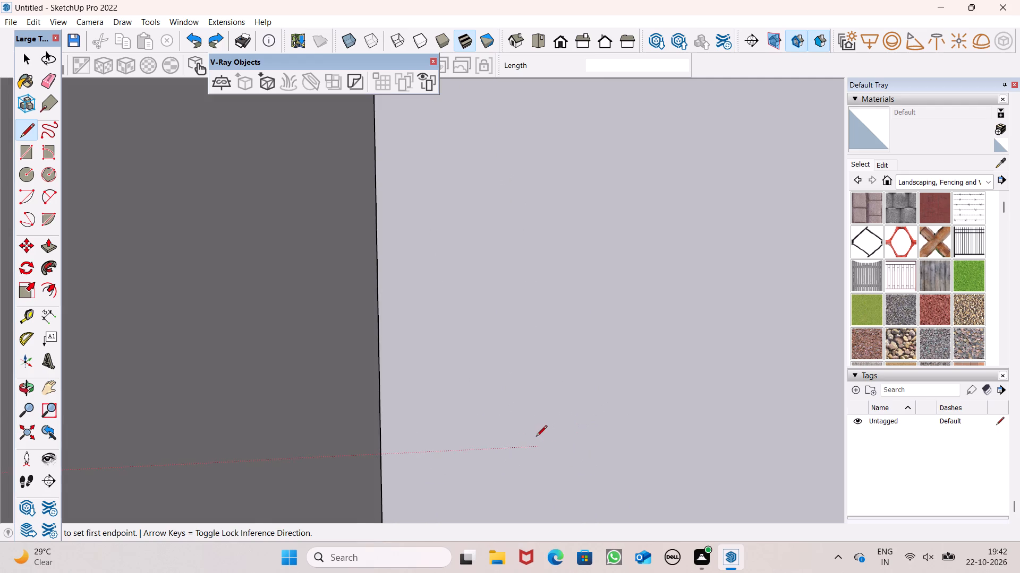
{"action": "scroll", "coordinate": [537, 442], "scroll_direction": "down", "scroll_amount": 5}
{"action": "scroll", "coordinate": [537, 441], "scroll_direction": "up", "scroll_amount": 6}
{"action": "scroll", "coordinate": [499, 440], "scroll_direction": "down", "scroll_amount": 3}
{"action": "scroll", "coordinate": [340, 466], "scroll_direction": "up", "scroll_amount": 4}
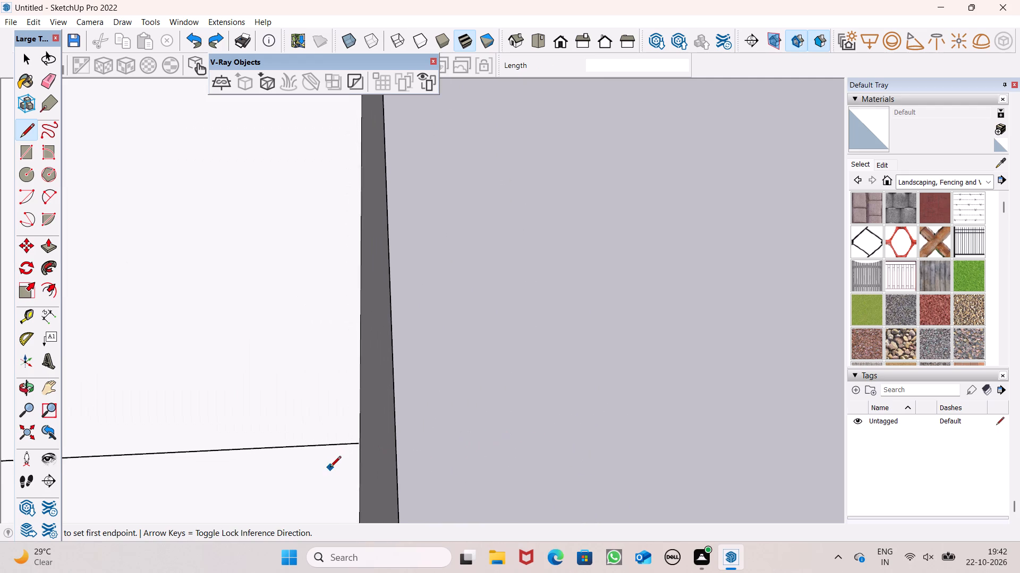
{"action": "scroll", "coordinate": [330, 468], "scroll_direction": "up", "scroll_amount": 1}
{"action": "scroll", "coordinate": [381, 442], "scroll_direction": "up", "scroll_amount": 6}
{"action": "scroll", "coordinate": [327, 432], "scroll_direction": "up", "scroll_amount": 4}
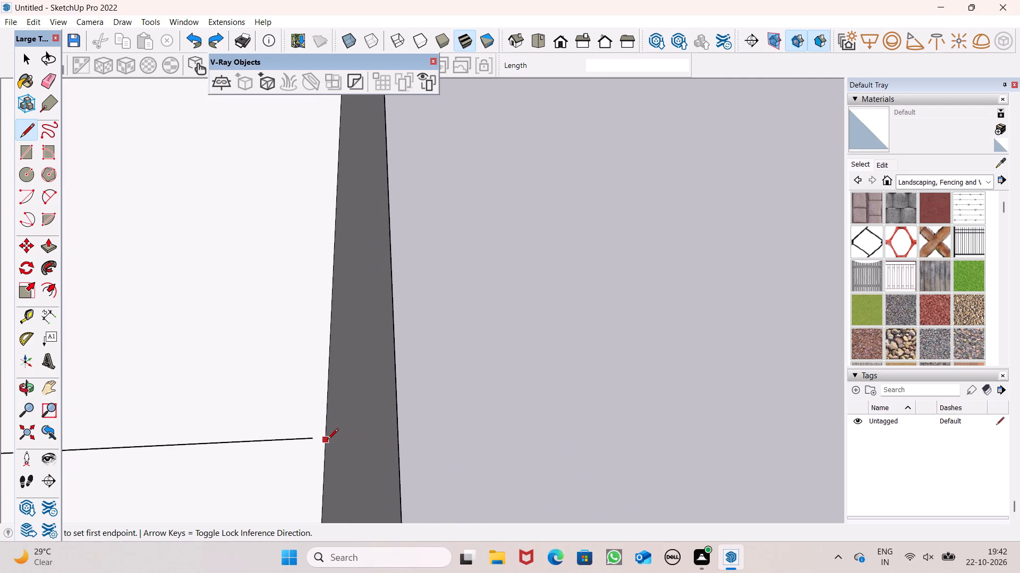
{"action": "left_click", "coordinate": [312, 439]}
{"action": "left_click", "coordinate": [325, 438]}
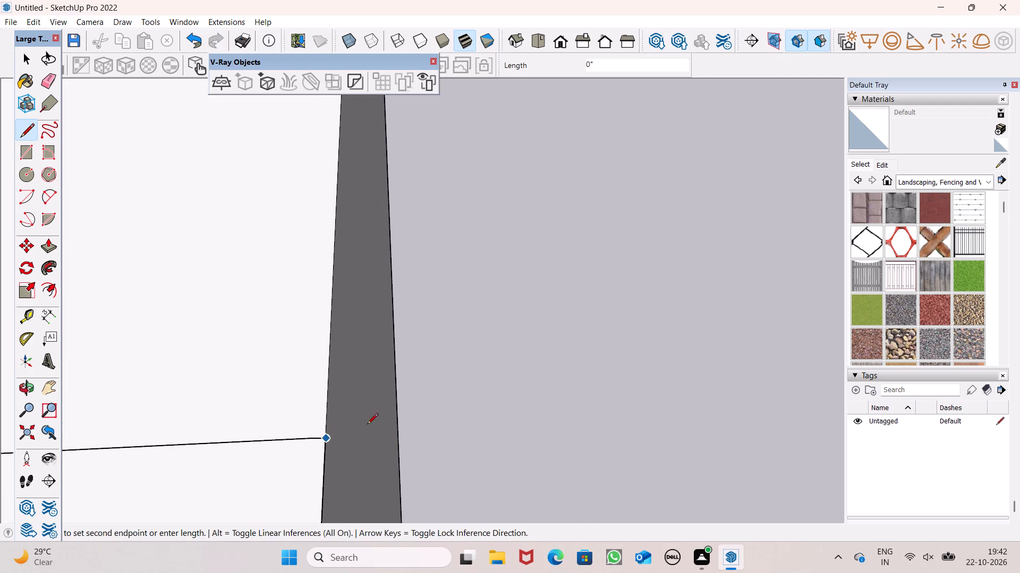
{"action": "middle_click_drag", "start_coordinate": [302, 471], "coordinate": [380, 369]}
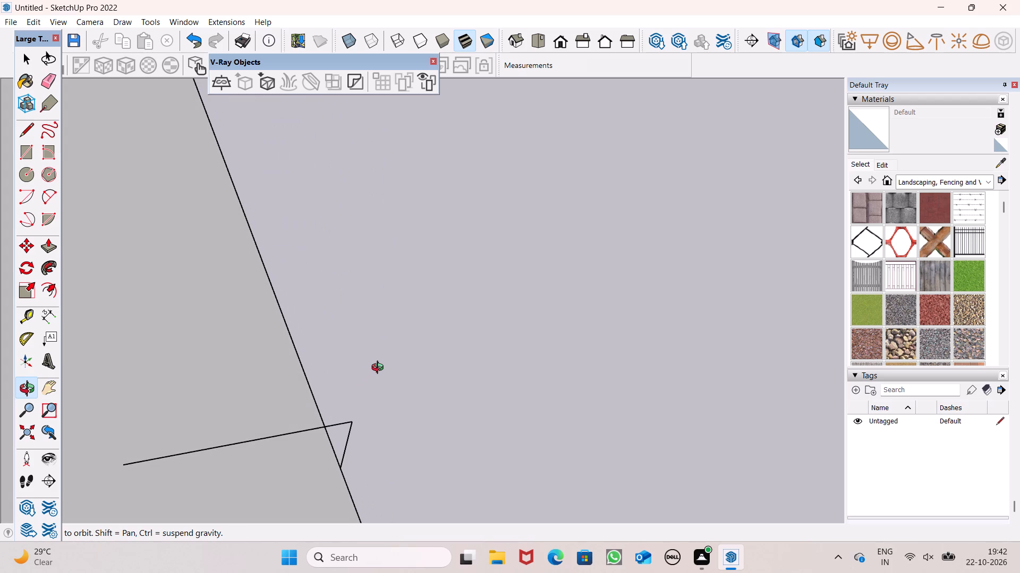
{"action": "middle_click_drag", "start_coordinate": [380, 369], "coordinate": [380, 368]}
Undo the short joining segments and the dividing line on the plinth top before the tower.
{"action": "key", "text": "ctrl+z"}
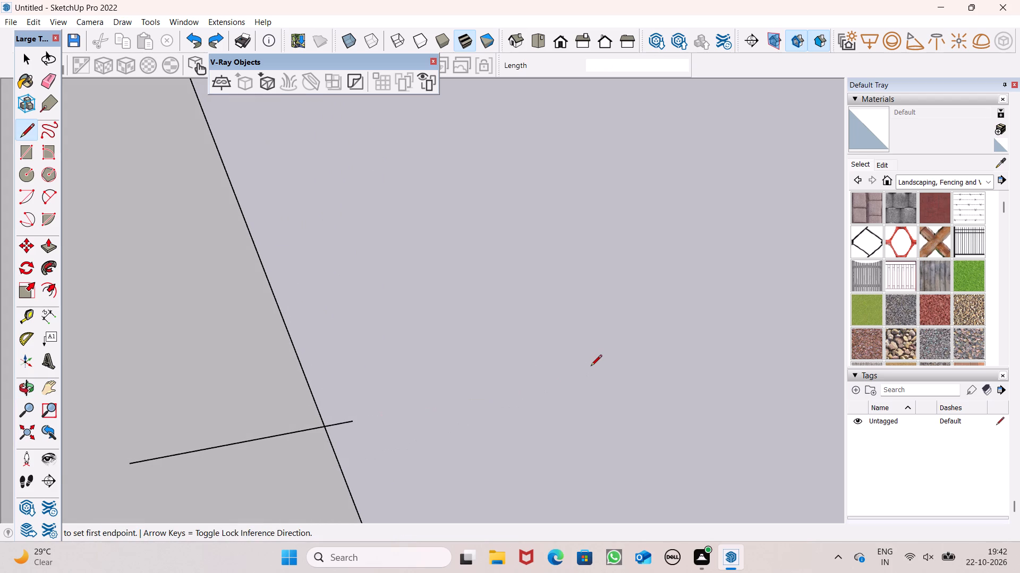
{"action": "key", "text": "ctrl+z"}
{"action": "scroll", "coordinate": [596, 350], "scroll_direction": "down", "scroll_amount": 10}
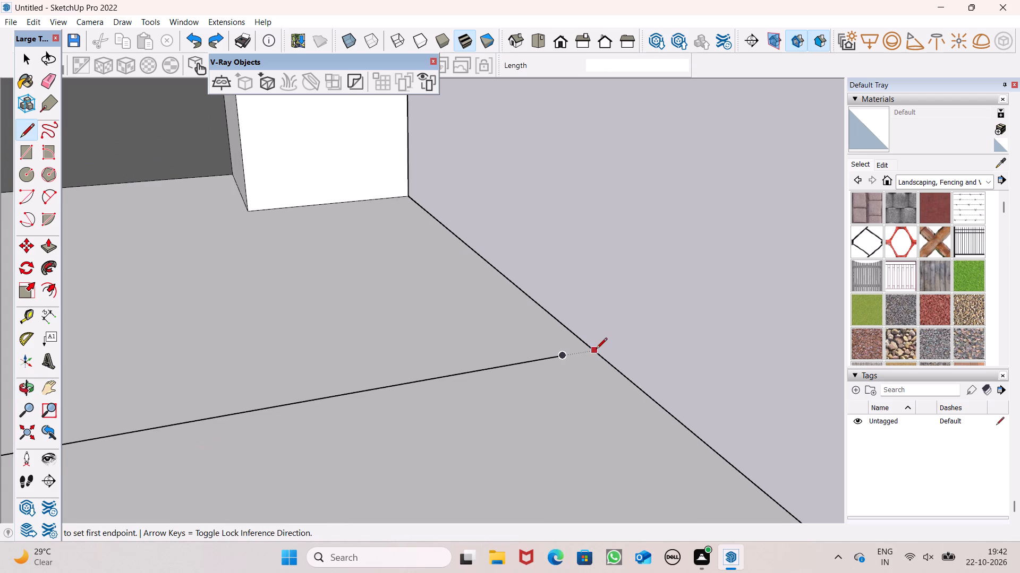
{"action": "key", "text": "ctrl+z"}
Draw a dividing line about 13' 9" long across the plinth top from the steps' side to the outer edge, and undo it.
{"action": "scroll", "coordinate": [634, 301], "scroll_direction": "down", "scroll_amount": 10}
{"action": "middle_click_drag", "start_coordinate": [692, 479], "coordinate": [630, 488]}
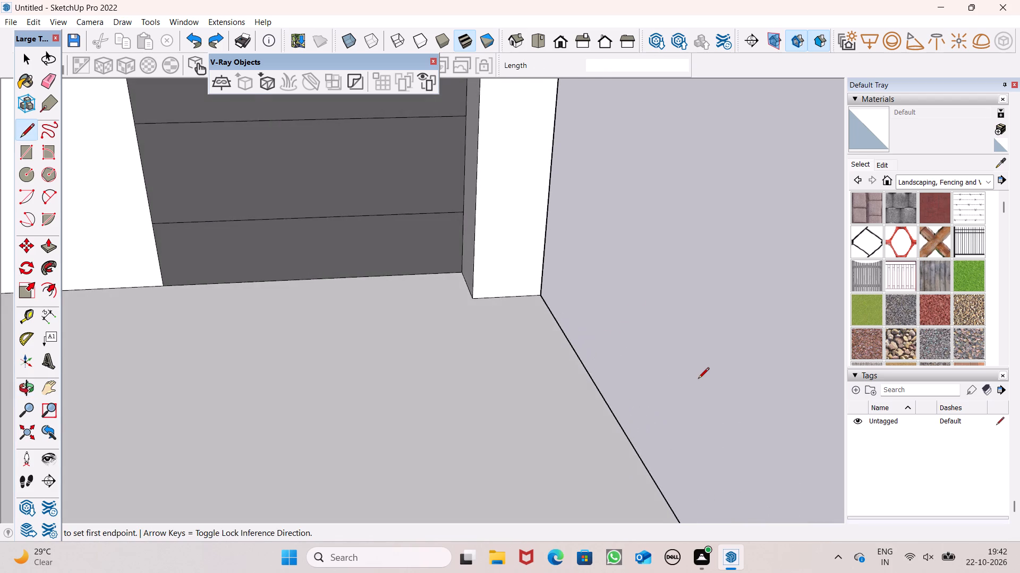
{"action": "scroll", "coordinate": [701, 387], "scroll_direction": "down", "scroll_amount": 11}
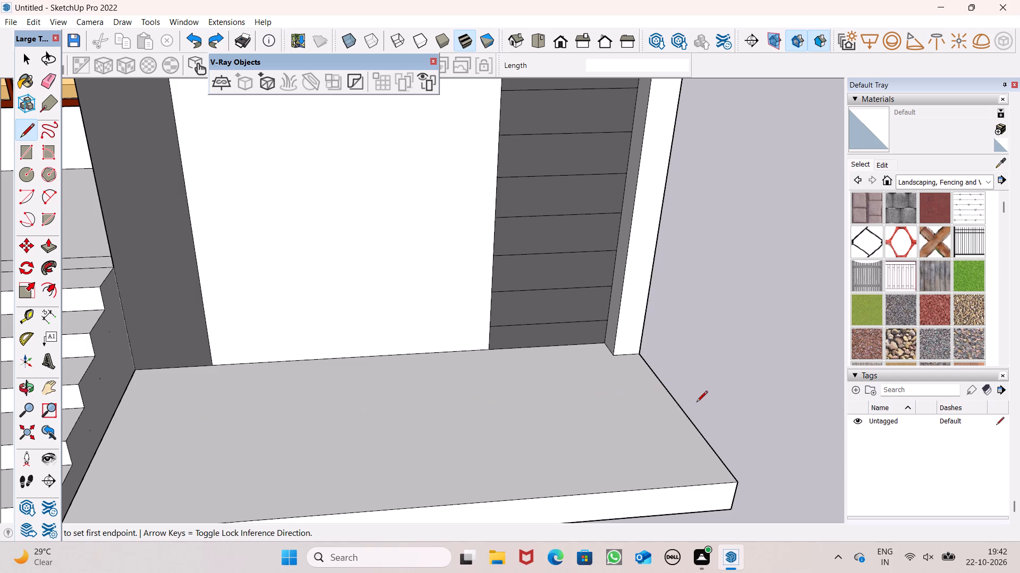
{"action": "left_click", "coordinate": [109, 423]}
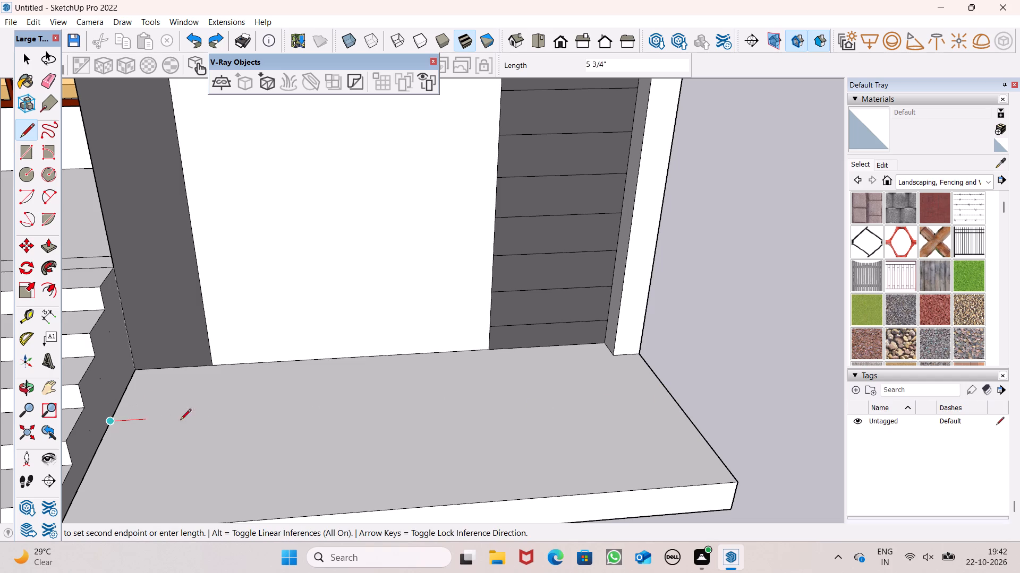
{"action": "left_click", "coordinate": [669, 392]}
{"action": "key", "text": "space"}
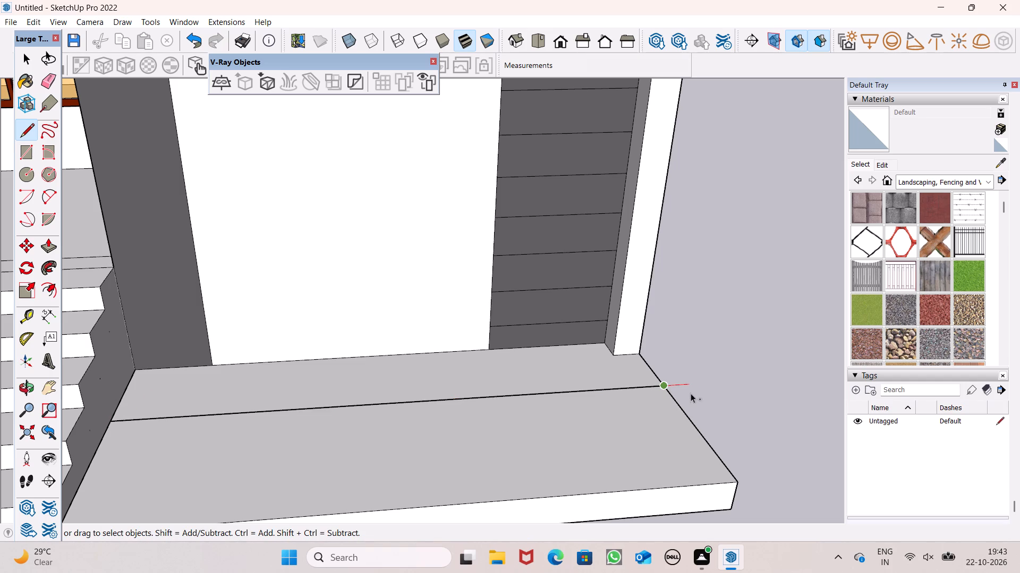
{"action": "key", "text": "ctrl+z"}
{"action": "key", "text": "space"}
Paint the plinth top before the tower with the Pavers with Grass Brick material.
{"action": "scroll", "coordinate": [691, 388], "scroll_direction": "down", "scroll_amount": 5}
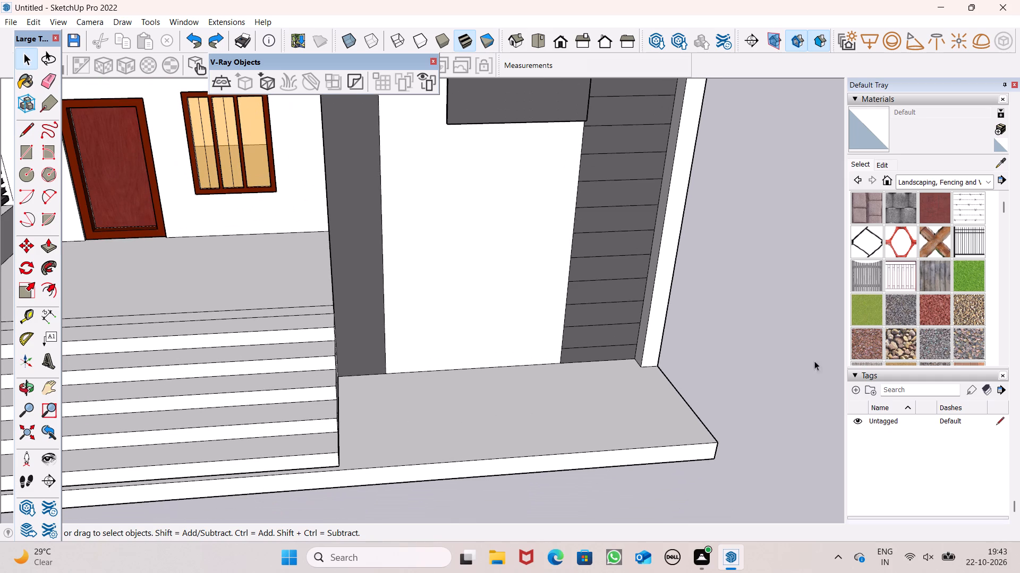
{"action": "scroll", "coordinate": [961, 302], "scroll_direction": "down", "scroll_amount": 2}
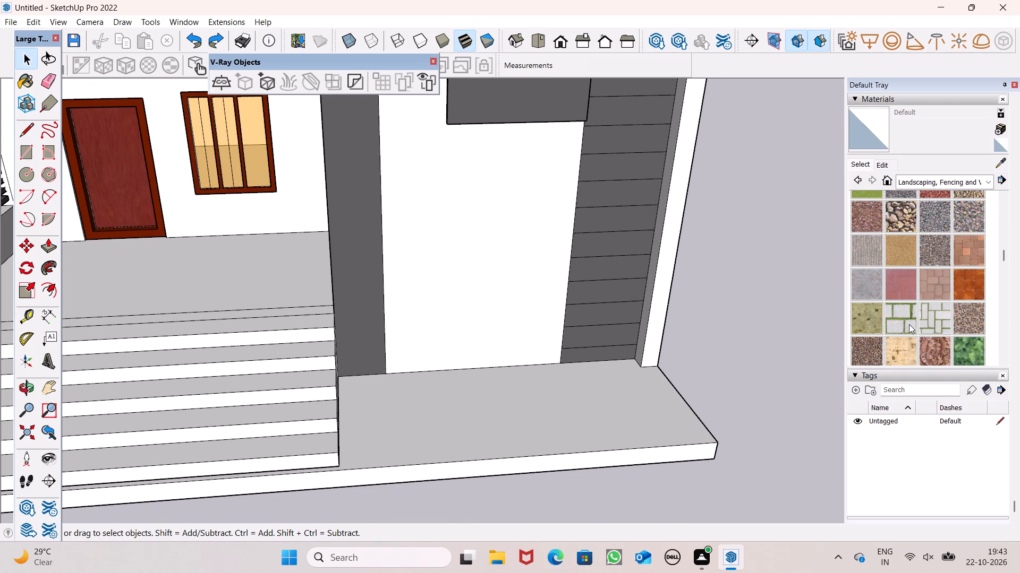
{"action": "left_click", "coordinate": [909, 324]}
{"action": "left_click", "coordinate": [560, 409]}
{"action": "scroll", "coordinate": [622, 380], "scroll_direction": "down", "scroll_amount": 3}
{"action": "middle_click_drag", "start_coordinate": [632, 414], "coordinate": [633, 472]}
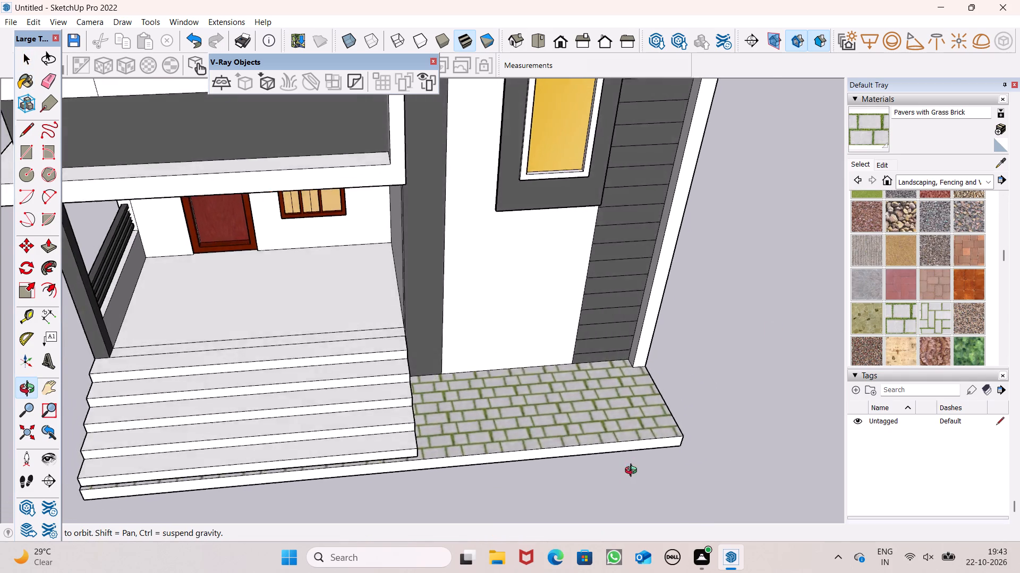
{"action": "middle_click_drag", "start_coordinate": [633, 472], "coordinate": [613, 519]}
{"action": "scroll", "coordinate": [682, 392], "scroll_direction": "down", "scroll_amount": 3}
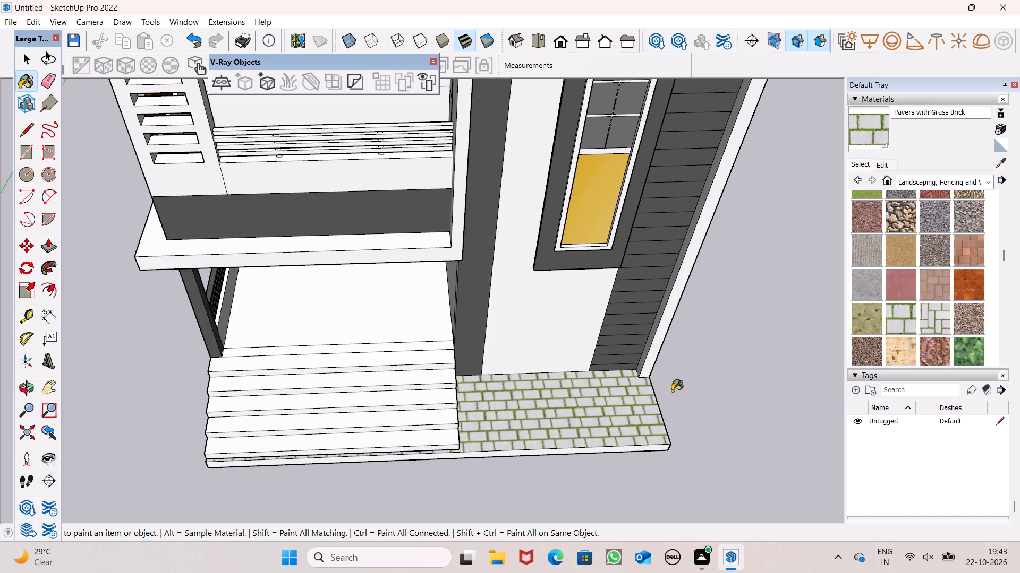
{"action": "key", "text": "space"}
Paint the plinth's front edge and its outer end face beside the tower with Concrete Block Retaining Gray.
{"action": "scroll", "coordinate": [830, 300], "scroll_direction": "up", "scroll_amount": 2}
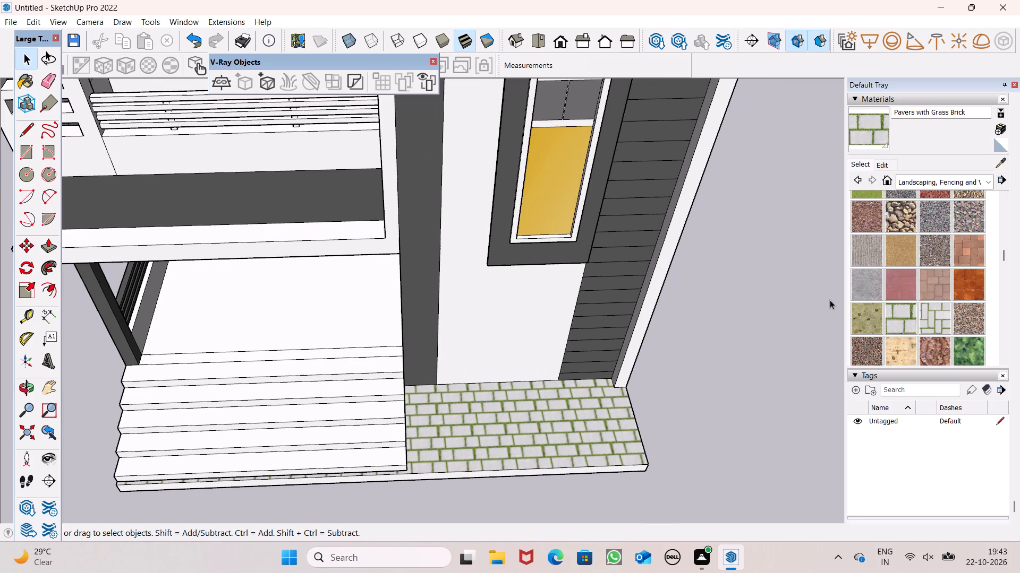
{"action": "scroll", "coordinate": [830, 300], "scroll_direction": "up", "scroll_amount": 2}
{"action": "scroll", "coordinate": [956, 284], "scroll_direction": "up", "scroll_amount": 2}
{"action": "left_click", "coordinate": [911, 211]}
{"action": "scroll", "coordinate": [872, 289], "scroll_direction": "down", "scroll_amount": 3}
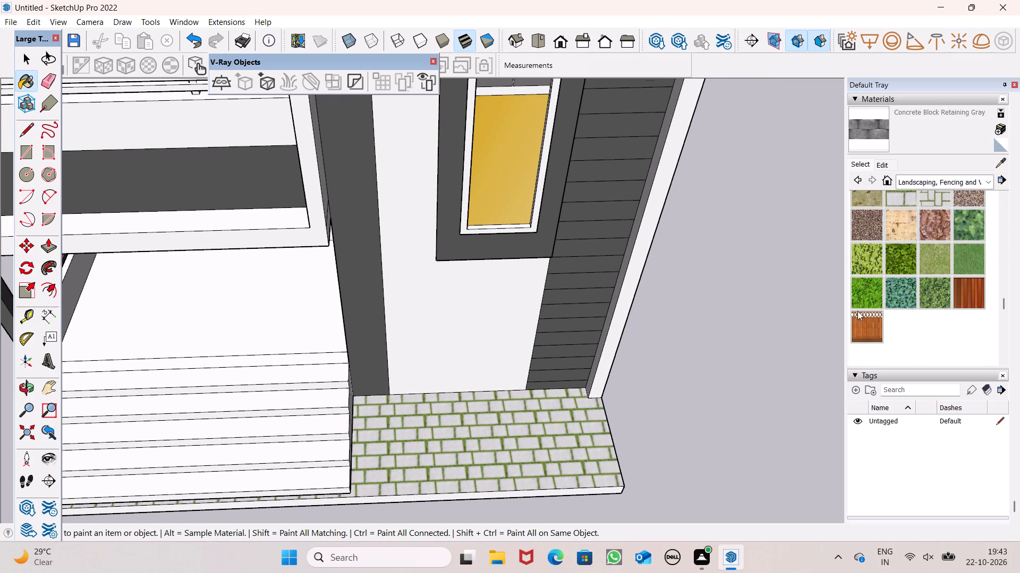
{"action": "scroll", "coordinate": [857, 311], "scroll_direction": "down", "scroll_amount": 2}
{"action": "scroll", "coordinate": [343, 465], "scroll_direction": "down", "scroll_amount": 3}
{"action": "middle_click_drag", "start_coordinate": [198, 525], "coordinate": [227, 423]}
{"action": "scroll", "coordinate": [234, 507], "scroll_direction": "up", "scroll_amount": 4}
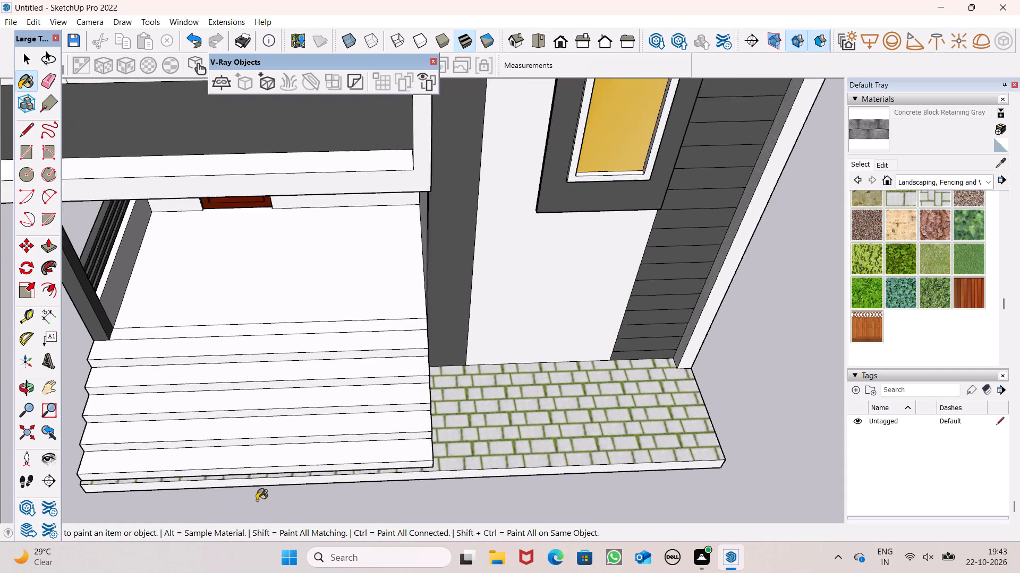
{"action": "scroll", "coordinate": [257, 500], "scroll_direction": "up", "scroll_amount": 3}
{"action": "left_click", "coordinate": [355, 476]}
{"action": "middle_click_drag", "start_coordinate": [378, 501], "coordinate": [673, 244]}
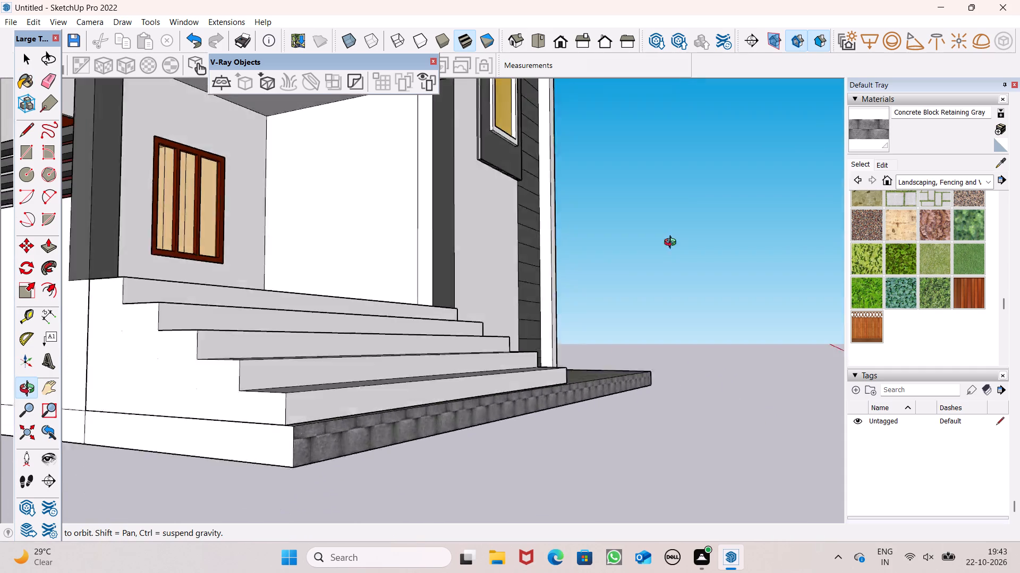
{"action": "middle_click_drag", "start_coordinate": [673, 244], "coordinate": [681, 245]}
{"action": "left_click", "coordinate": [335, 441]}
{"action": "middle_click_drag", "start_coordinate": [508, 450], "coordinate": [7, 520]}
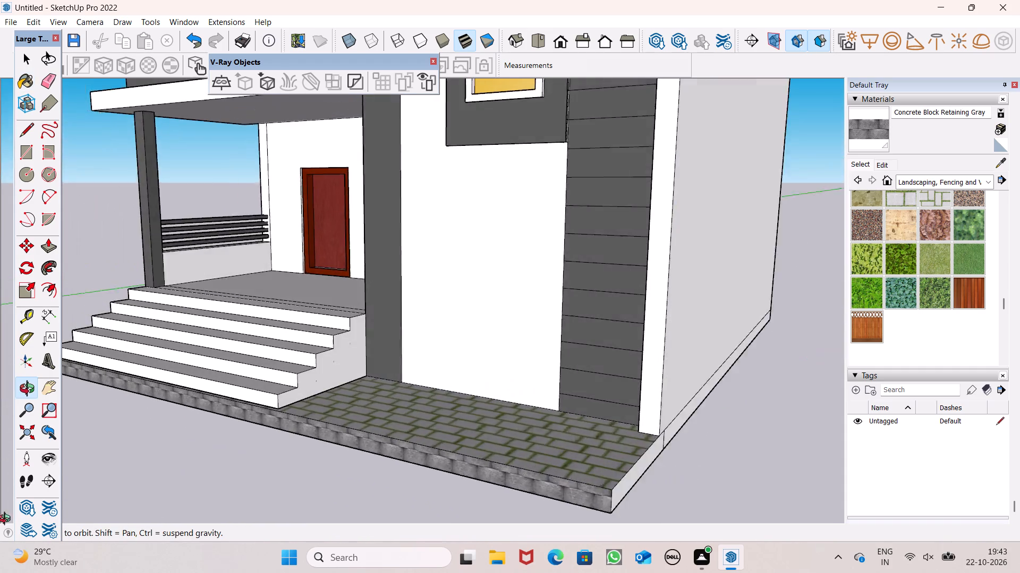
{"action": "middle_click_drag", "start_coordinate": [7, 520], "coordinate": [0, 510]}
{"action": "left_click", "coordinate": [593, 478]}
{"action": "scroll", "coordinate": [591, 478], "scroll_direction": "down", "scroll_amount": 4}
{"action": "middle_click_drag", "start_coordinate": [435, 520], "coordinate": [433, 523]}
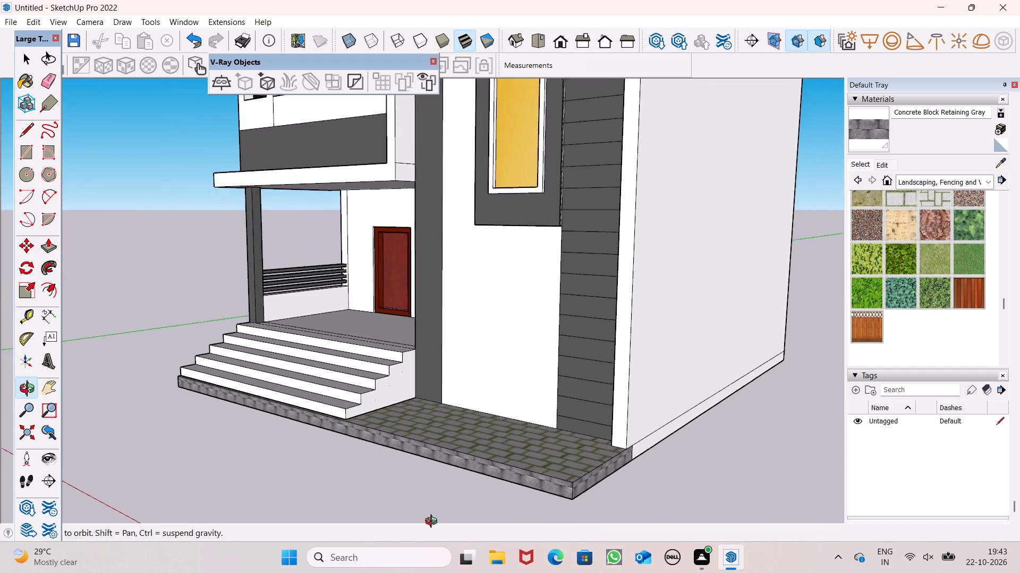
{"action": "middle_click_drag", "start_coordinate": [433, 523], "coordinate": [646, 549]}
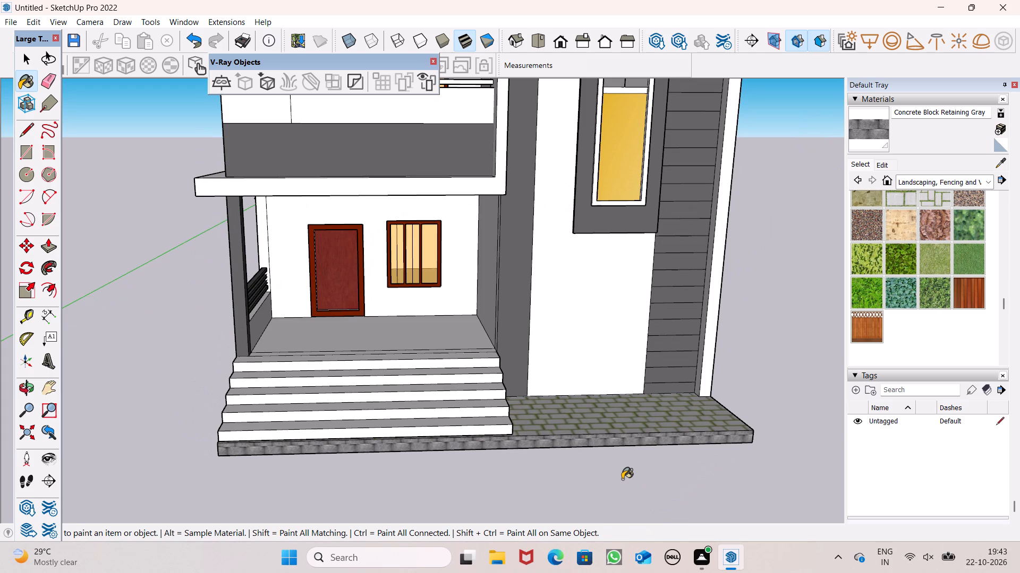
{"action": "key", "text": "space"}
Extrude the narrow strip along the front of the porch floor, at the top of the steps, upward by 6'.
{"action": "scroll", "coordinate": [426, 397], "scroll_direction": "down", "scroll_amount": 4}
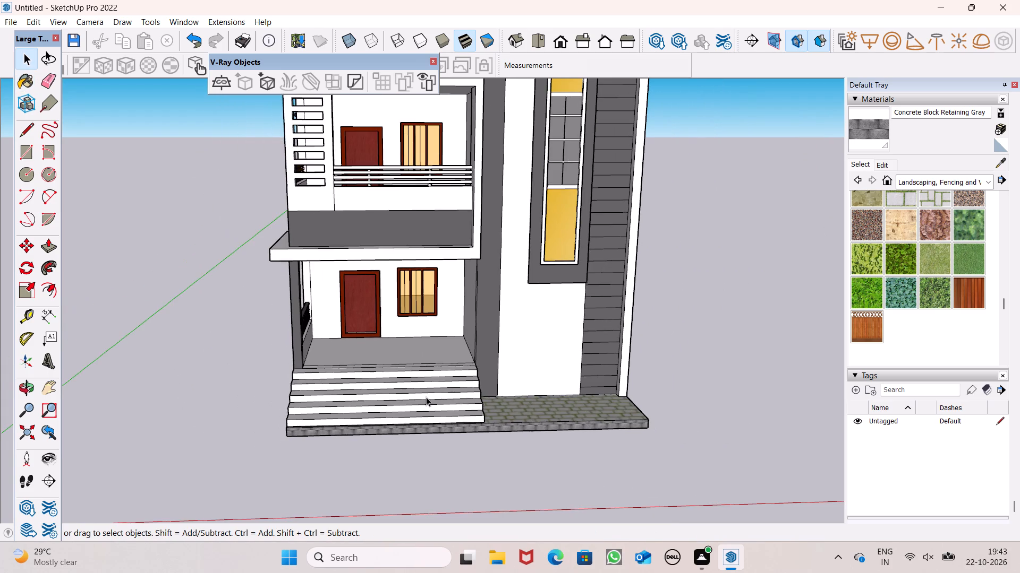
{"action": "middle_click_drag", "start_coordinate": [423, 400], "coordinate": [405, 526]}
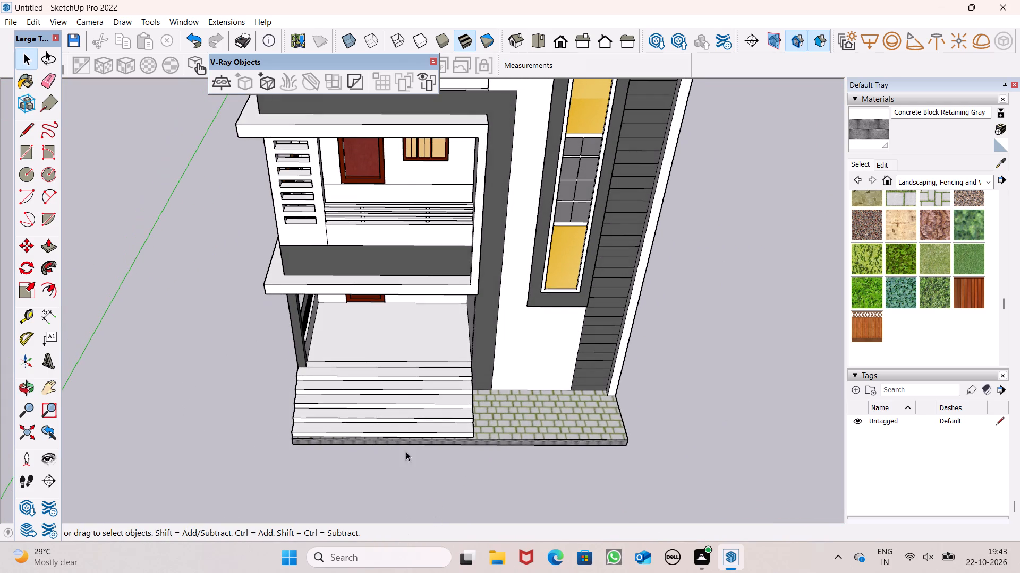
{"action": "scroll", "coordinate": [433, 406], "scroll_direction": "up", "scroll_amount": 3}
{"action": "middle_click_drag", "start_coordinate": [410, 351], "coordinate": [460, 235]}
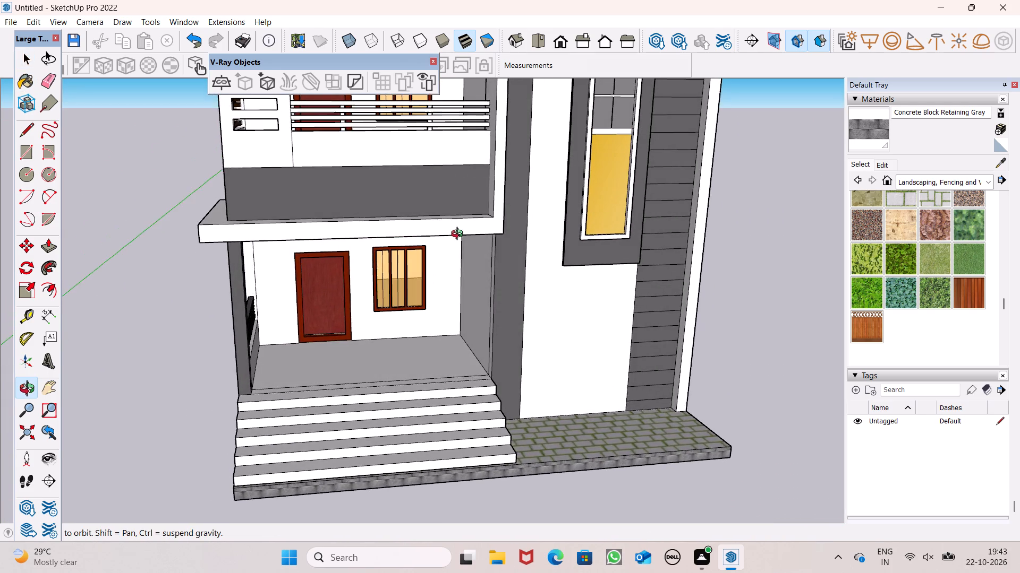
{"action": "middle_click_drag", "start_coordinate": [460, 235], "coordinate": [464, 222]}
{"action": "left_click", "coordinate": [47, 247]}
{"action": "scroll", "coordinate": [269, 346], "scroll_direction": "up", "scroll_amount": 1}
{"action": "middle_click_drag", "start_coordinate": [269, 353], "coordinate": [254, 410]}
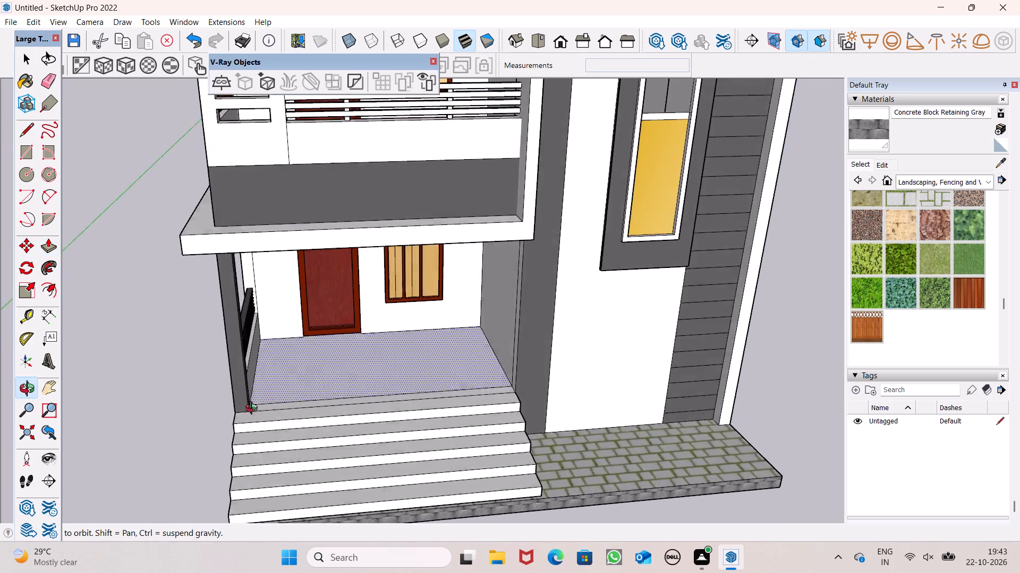
{"action": "middle_click_drag", "start_coordinate": [254, 410], "coordinate": [193, 465]}
{"action": "scroll", "coordinate": [248, 401], "scroll_direction": "up", "scroll_amount": 4}
{"action": "scroll", "coordinate": [284, 369], "scroll_direction": "up", "scroll_amount": 1}
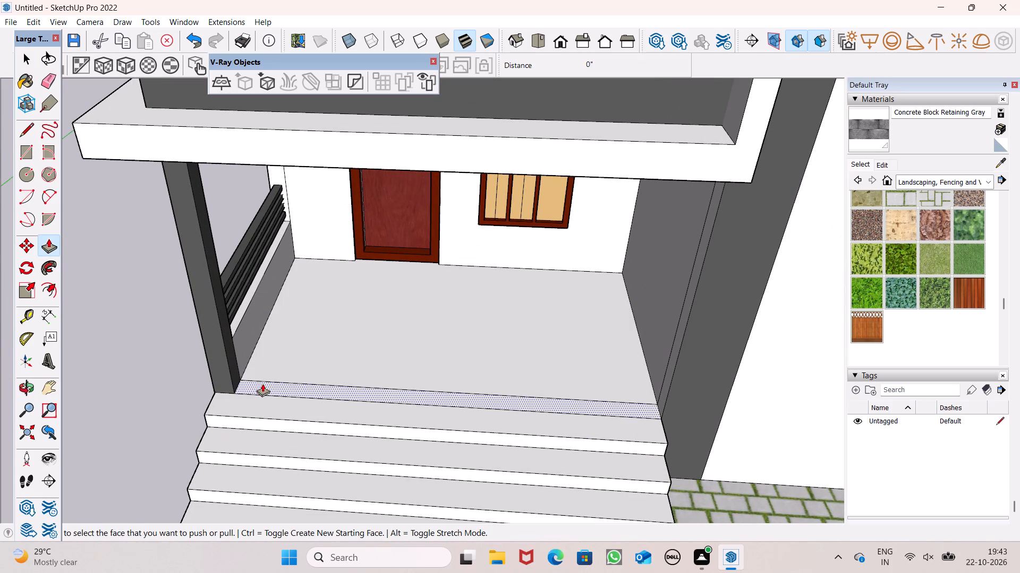
{"action": "left_click_drag", "start_coordinate": [262, 384], "coordinate": [253, 307]}
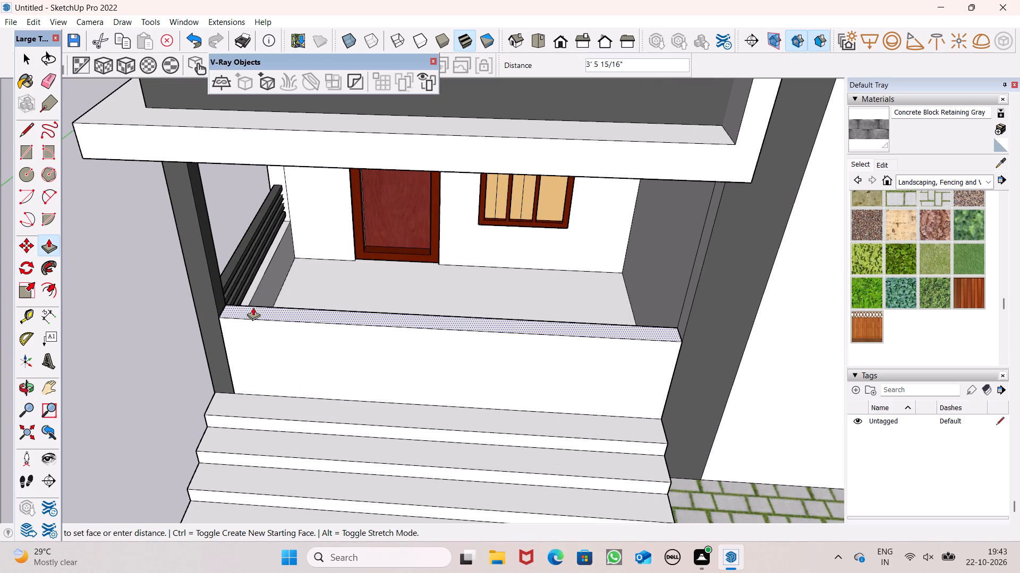
{"action": "left_click_drag", "start_coordinate": [253, 307], "coordinate": [227, 212]}
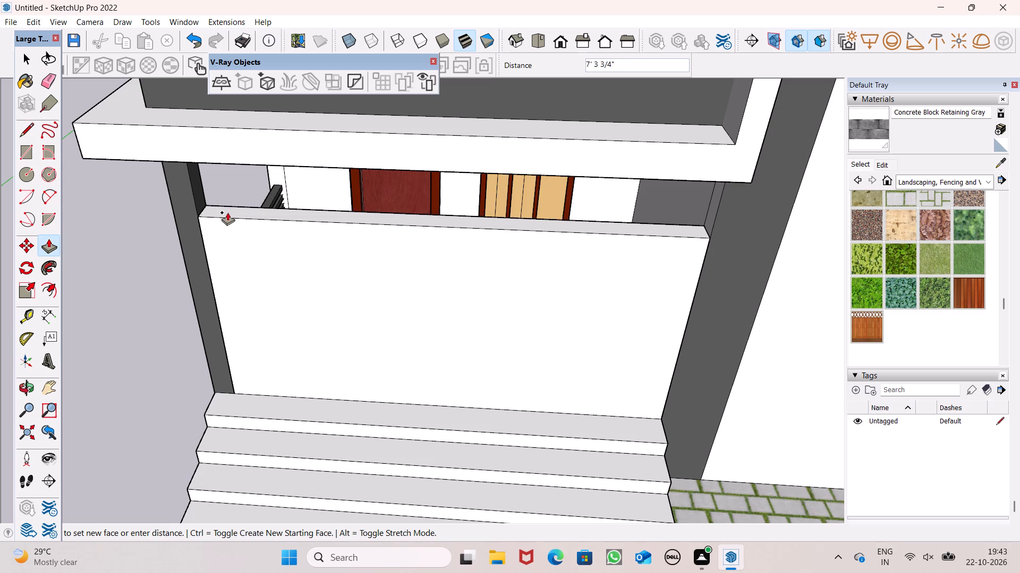
{"action": "left_click_drag", "start_coordinate": [227, 212], "coordinate": [227, 218]}
{"action": "key", "text": "6"}
{"action": "key", "text": "apostrophe"}
{"action": "key", "text": "Return"}
{"action": "middle_click_drag", "start_coordinate": [276, 316], "coordinate": [319, 186]}
{"action": "key", "text": "space"}
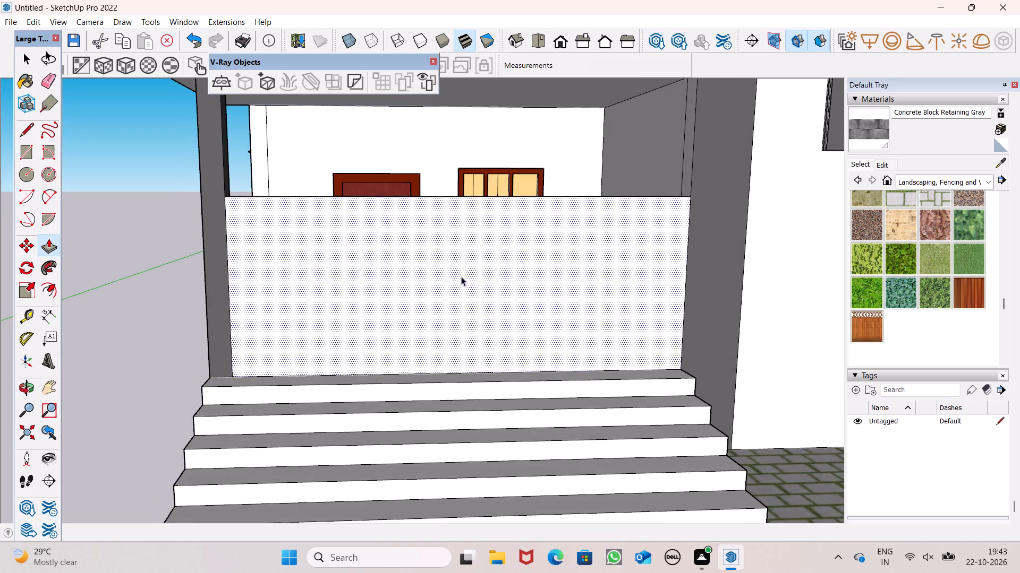
{"action": "middle_click_drag", "start_coordinate": [486, 303], "coordinate": [460, 327]}
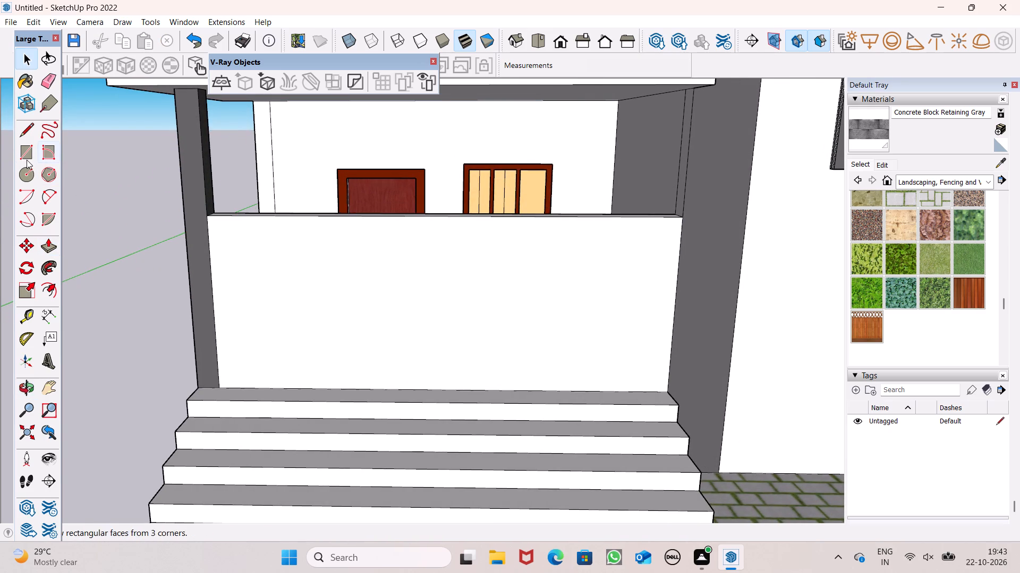
Offset the outline of the raised porch wall's front face inward to form an even border frame.
{"action": "left_click", "coordinate": [27, 160]}
{"action": "left_click", "coordinate": [48, 291]}
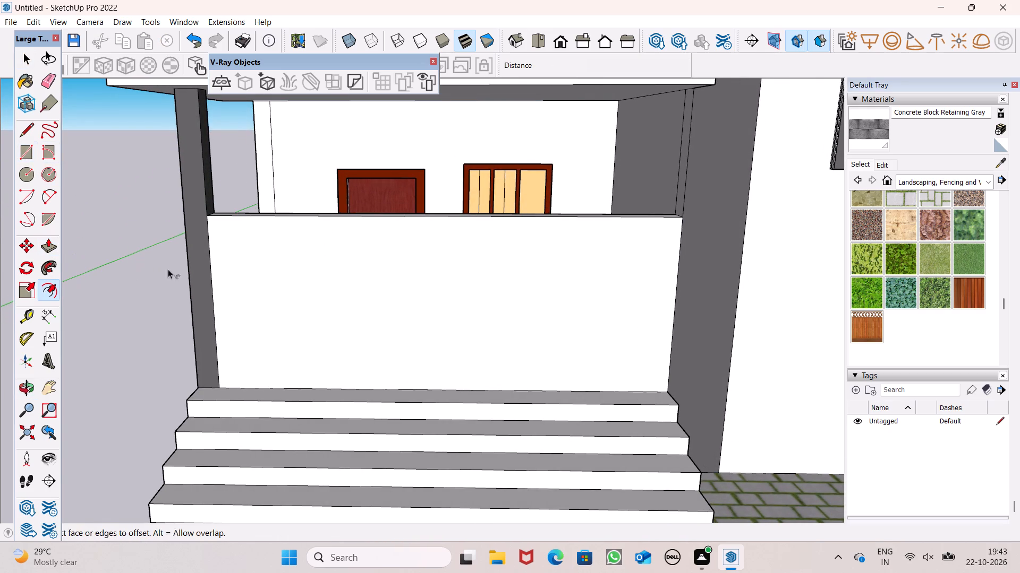
{"action": "left_click_drag", "start_coordinate": [347, 228], "coordinate": [348, 233]}
{"action": "key", "text": "space"}
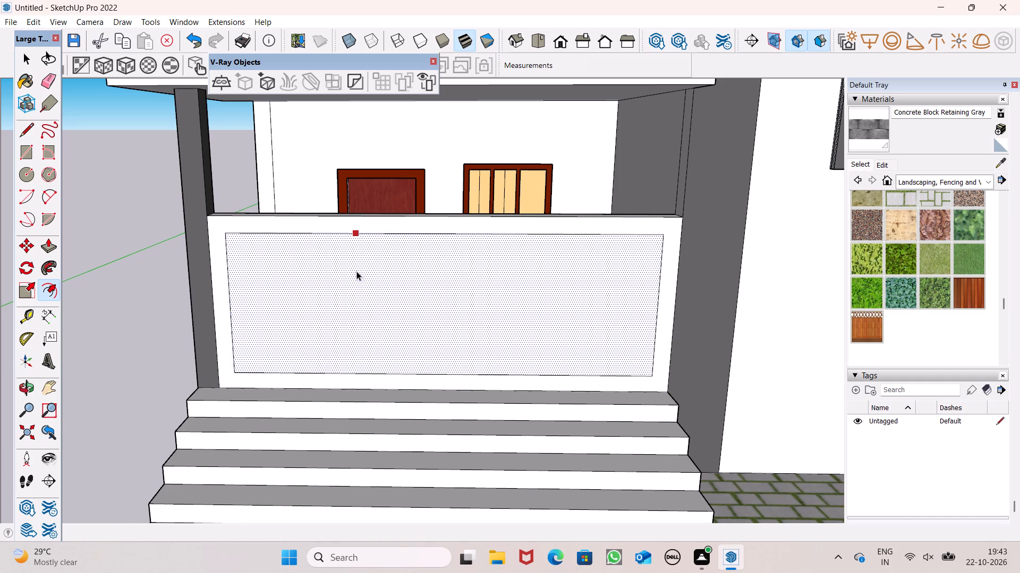
{"action": "left_click", "coordinate": [129, 225]}
Draw a vertical rectangle about 10" wide and 5' 5" tall from the wall's top edge to the frame's lower inner line, near mid-width.
{"action": "left_click", "coordinate": [28, 151]}
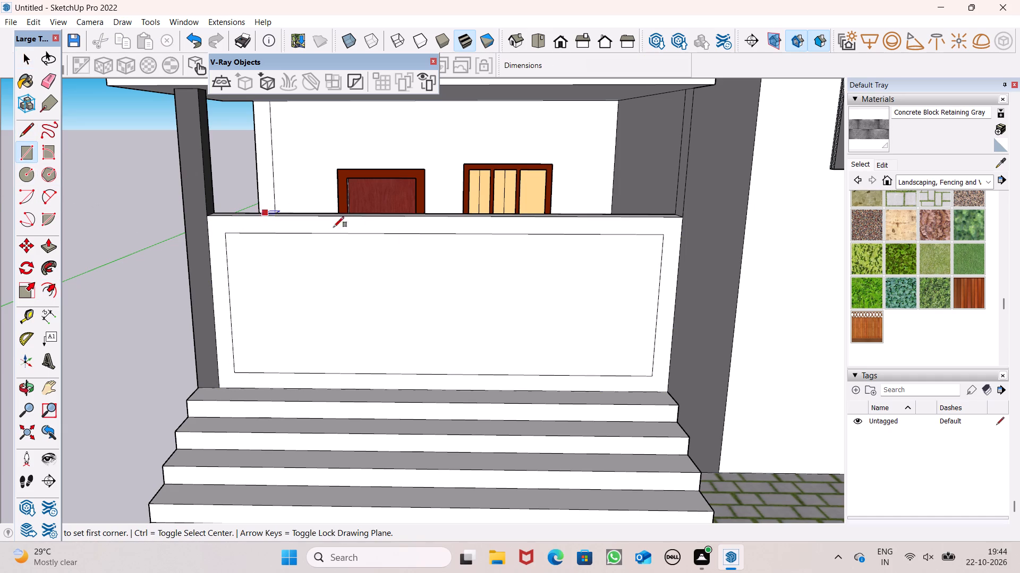
{"action": "scroll", "coordinate": [429, 257], "scroll_direction": "up", "scroll_amount": 1}
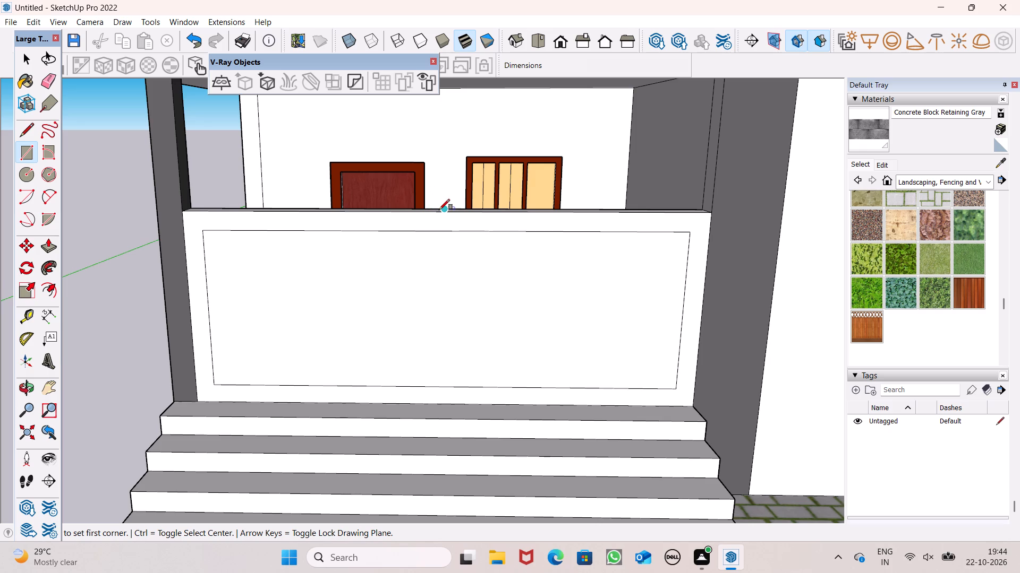
{"action": "left_click", "coordinate": [436, 211]}
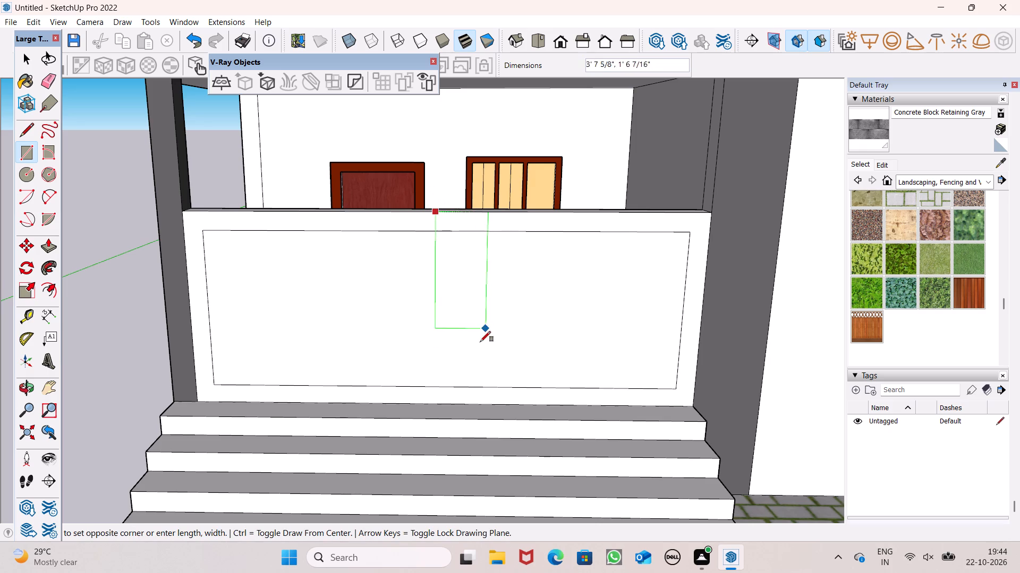
{"action": "scroll", "coordinate": [471, 381], "scroll_direction": "up", "scroll_amount": 5}
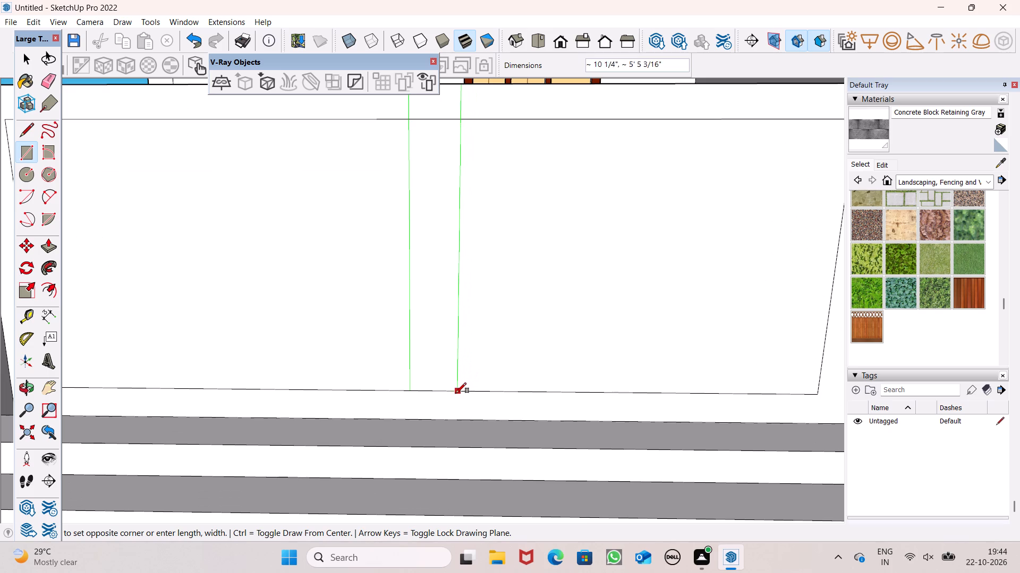
{"action": "left_click", "coordinate": [455, 394]}
{"action": "key", "text": "space"}
{"action": "scroll", "coordinate": [450, 352], "scroll_direction": "down", "scroll_amount": 4}
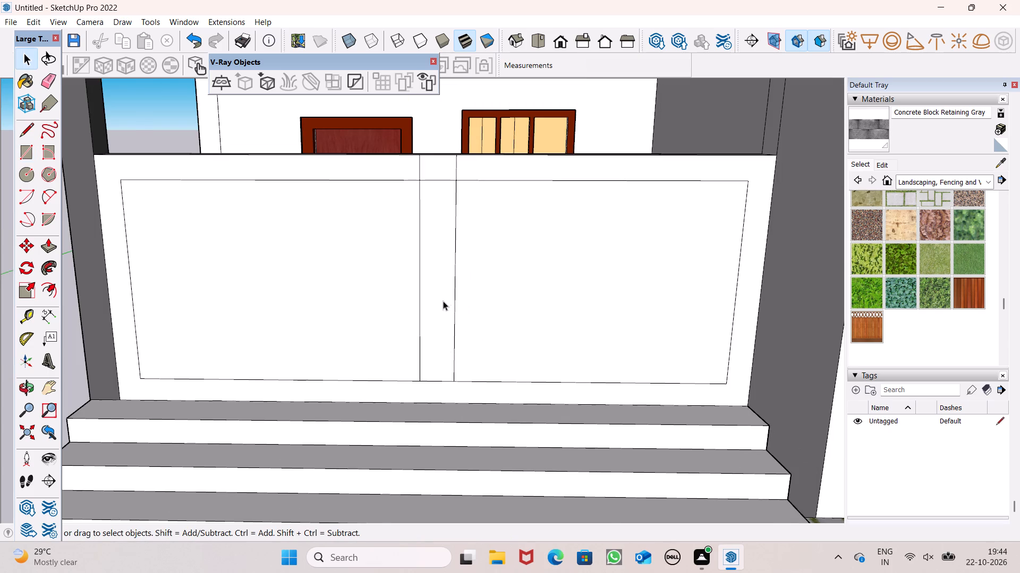
Move the whole vertical strip, including its portion in the top border, slightly sideways toward the open end of the porch.
{"action": "double_click", "coordinate": [443, 301]}
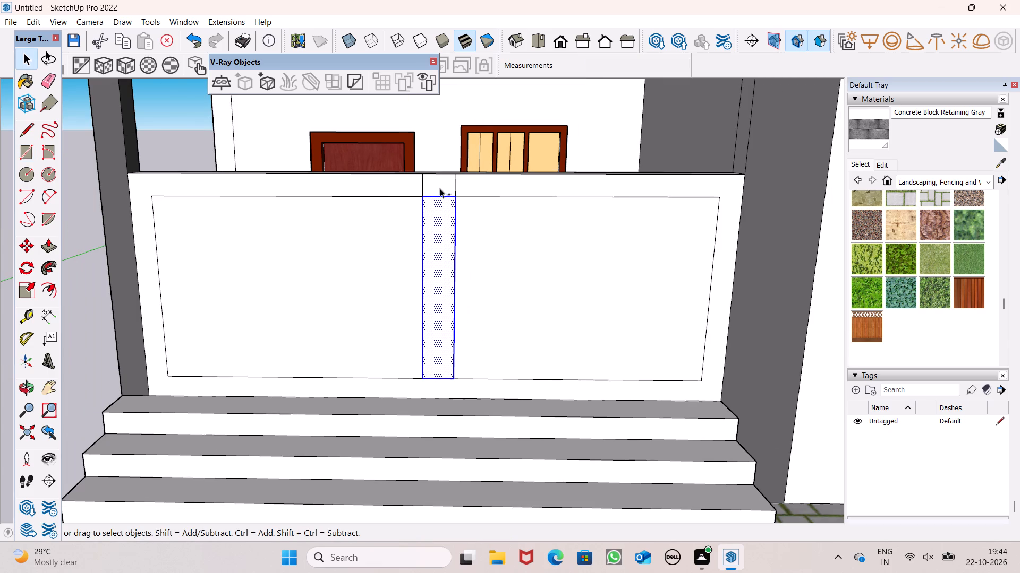
{"action": "double_click", "coordinate": [439, 188], "text": "ctrl"}
{"action": "key", "text": "m"}
{"action": "key", "text": "Return"}
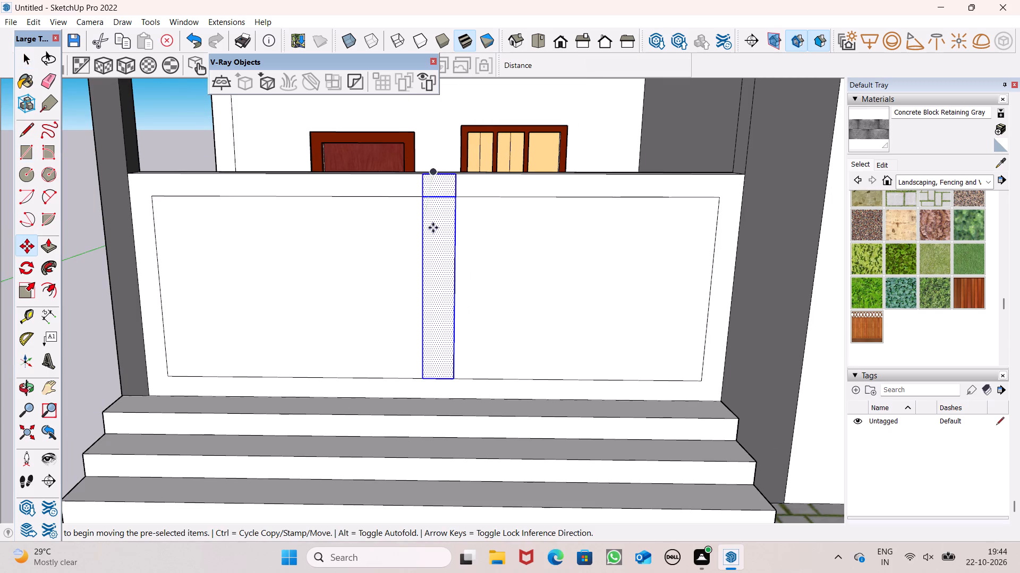
{"action": "left_click_drag", "start_coordinate": [438, 237], "coordinate": [429, 243]}
{"action": "key", "text": "space"}
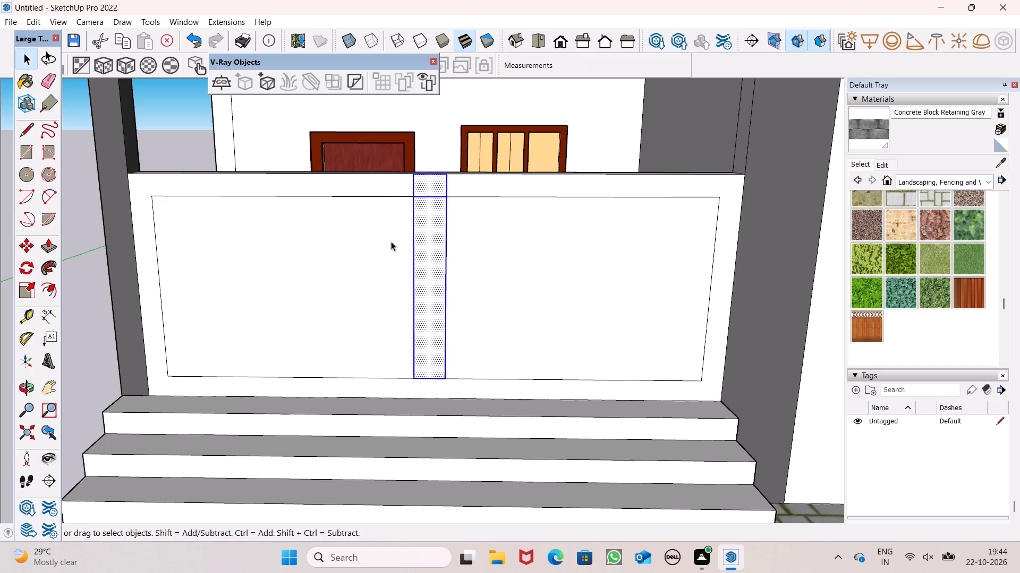
{"action": "left_click", "coordinate": [85, 201]}
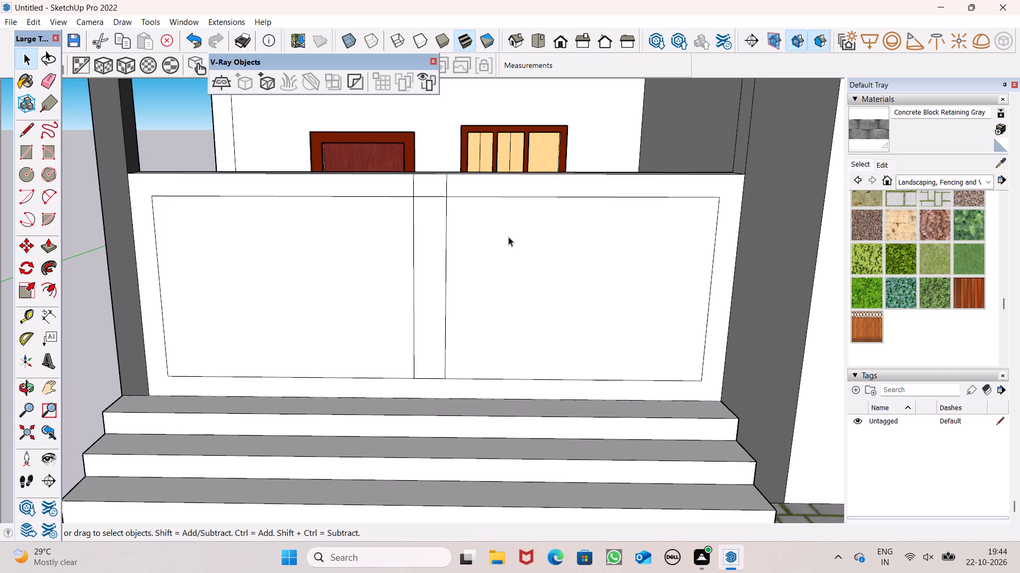
Erase the strip's two short line segments that cross the frame's top border.
{"action": "left_click", "coordinate": [53, 88]}
{"action": "scroll", "coordinate": [386, 211], "scroll_direction": "up", "scroll_amount": 1}
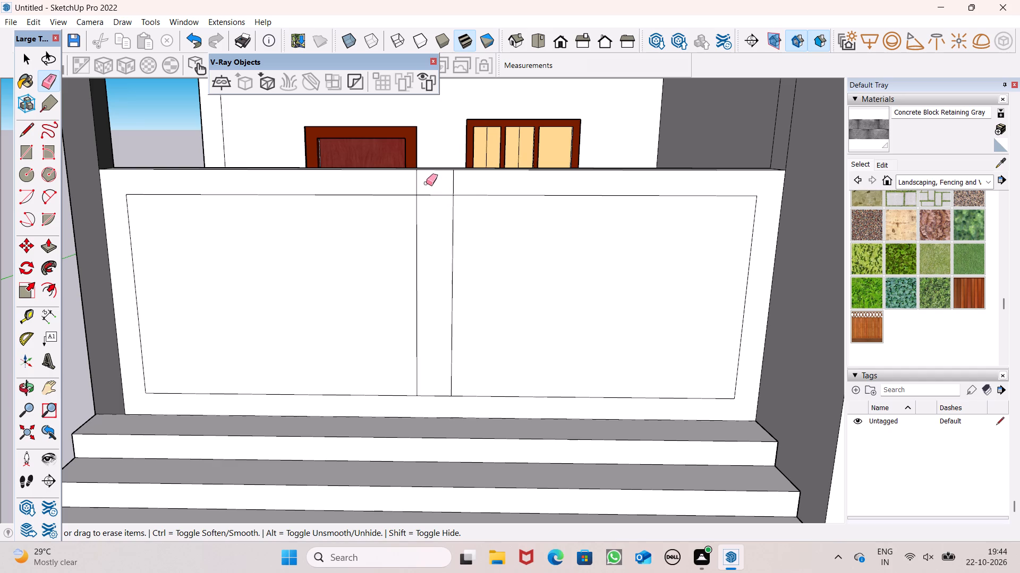
{"action": "left_click_drag", "start_coordinate": [423, 181], "coordinate": [463, 189]}
Draw a vertical line down the middle of the central strip between the frame's upper and lower inner lines.
{"action": "left_click", "coordinate": [31, 132]}
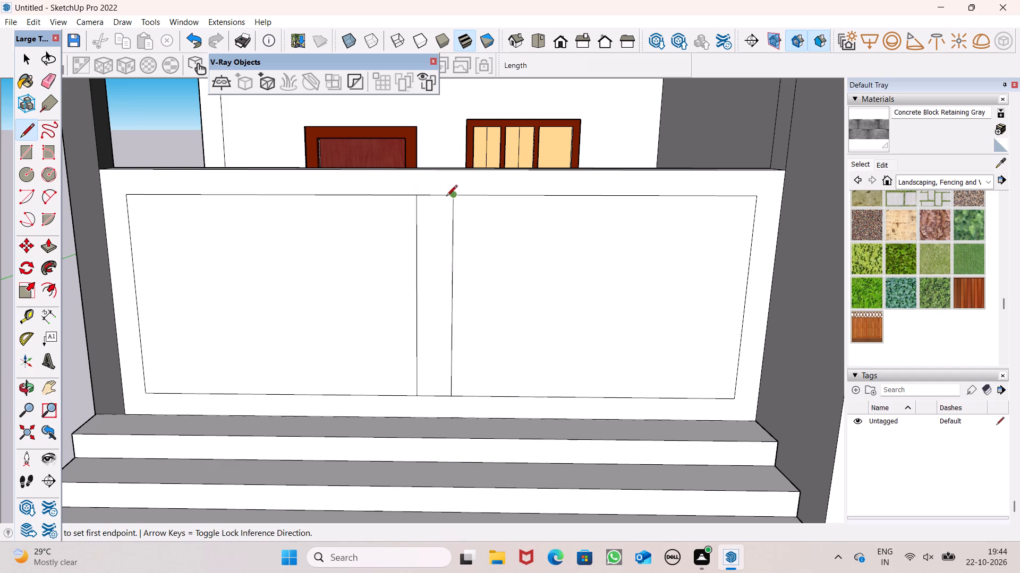
{"action": "left_click", "coordinate": [437, 197]}
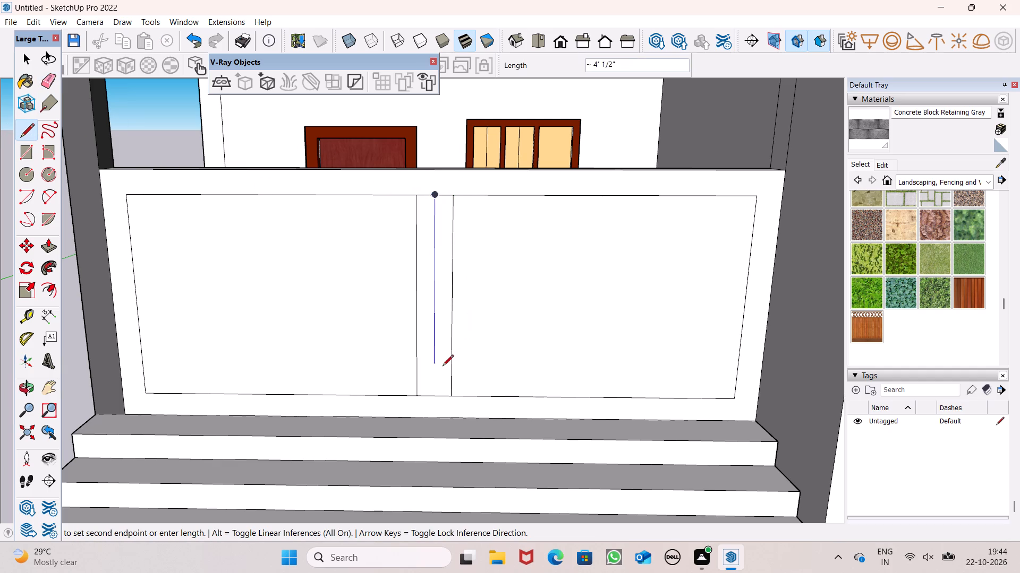
{"action": "left_click", "coordinate": [438, 393]}
{"action": "key", "text": "space"}
{"action": "scroll", "coordinate": [464, 314], "scroll_direction": "down", "scroll_amount": 2}
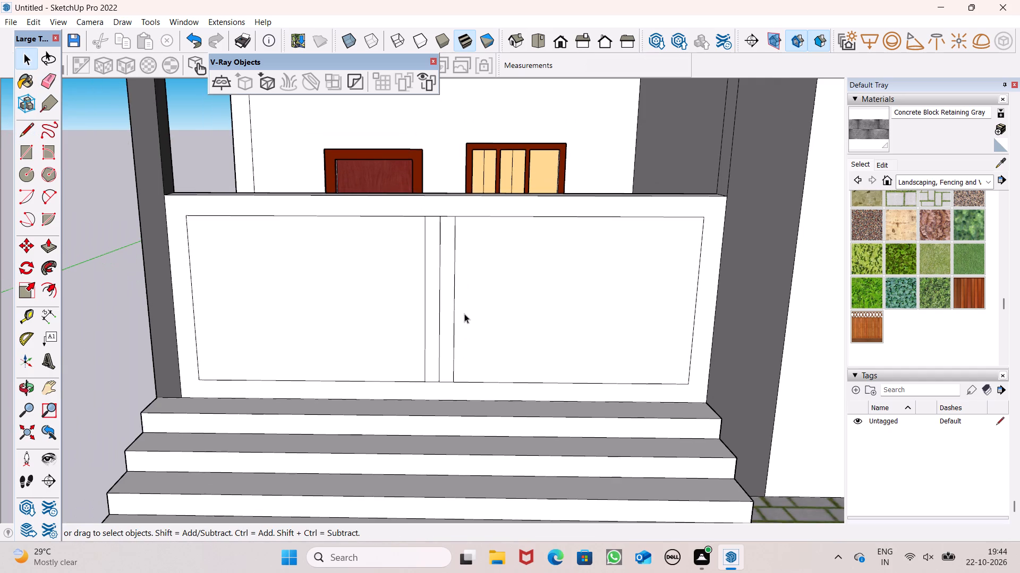
Push the two large panels beside the central post back 9" through the wall to make two openings.
{"action": "left_click", "coordinate": [44, 244]}
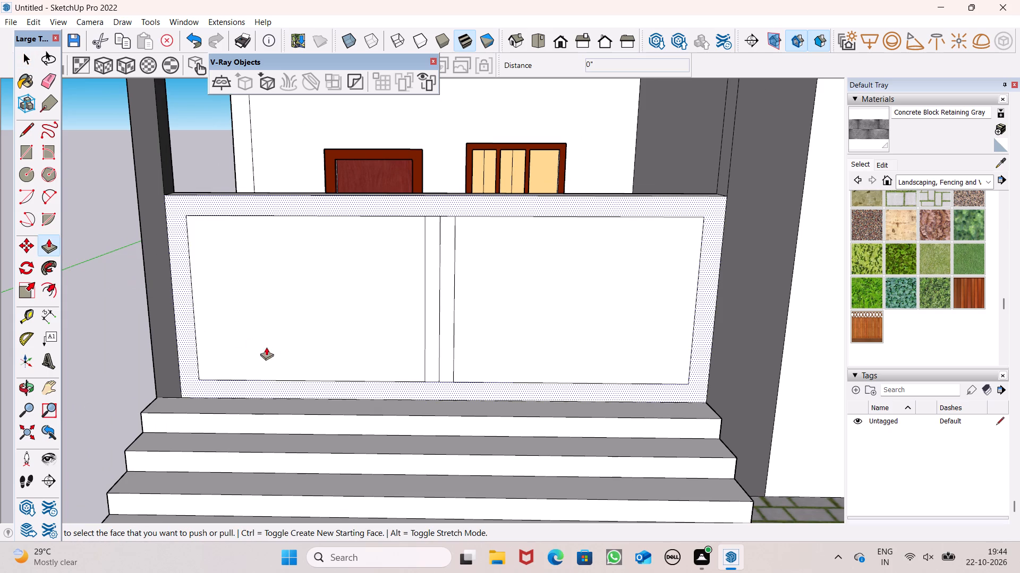
{"action": "left_click_drag", "start_coordinate": [259, 363], "coordinate": [298, 337]}
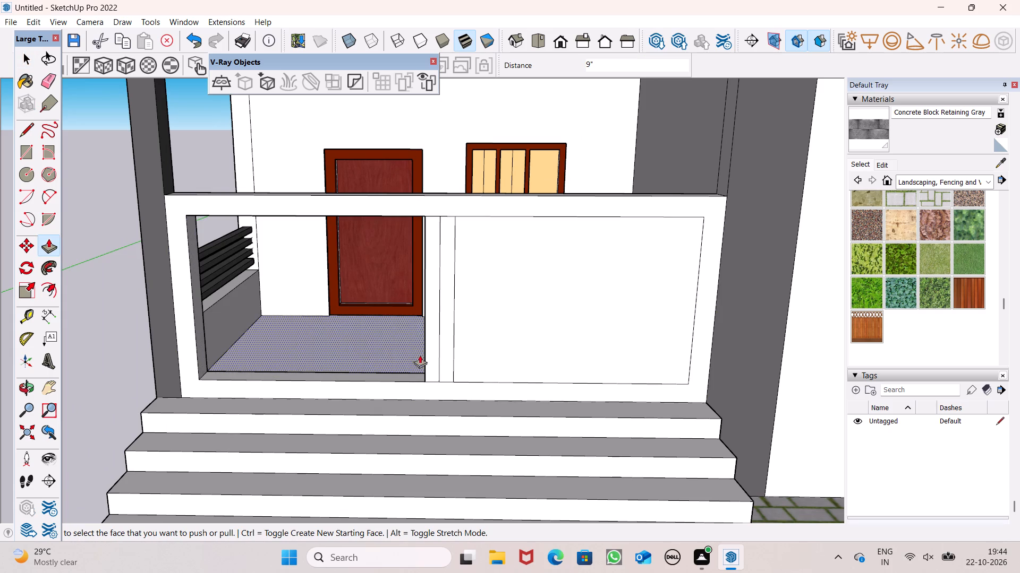
{"action": "left_click_drag", "start_coordinate": [502, 364], "coordinate": [544, 338]}
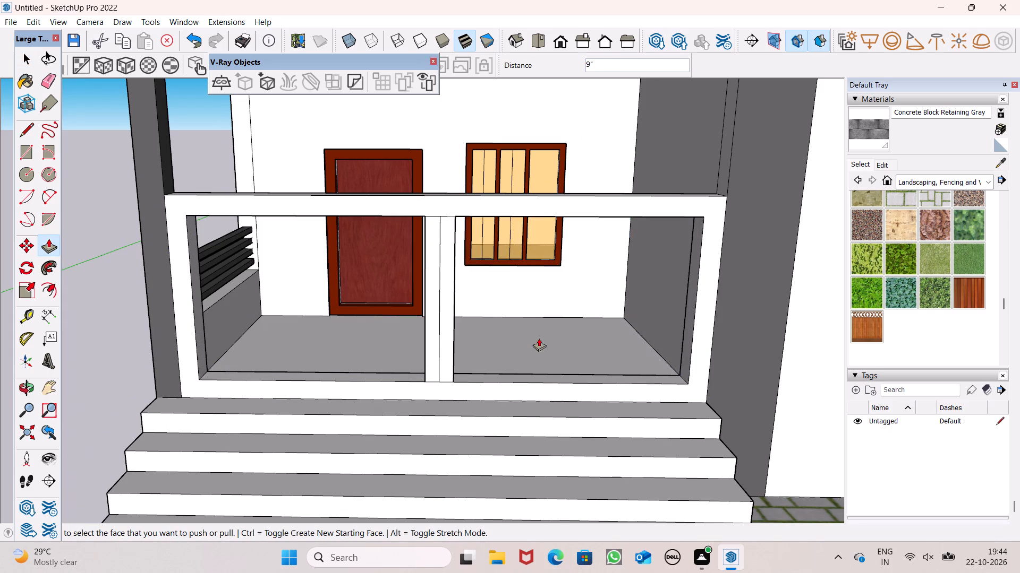
{"action": "middle_click_drag", "start_coordinate": [563, 355], "coordinate": [472, 416]}
{"action": "key", "text": "space"}
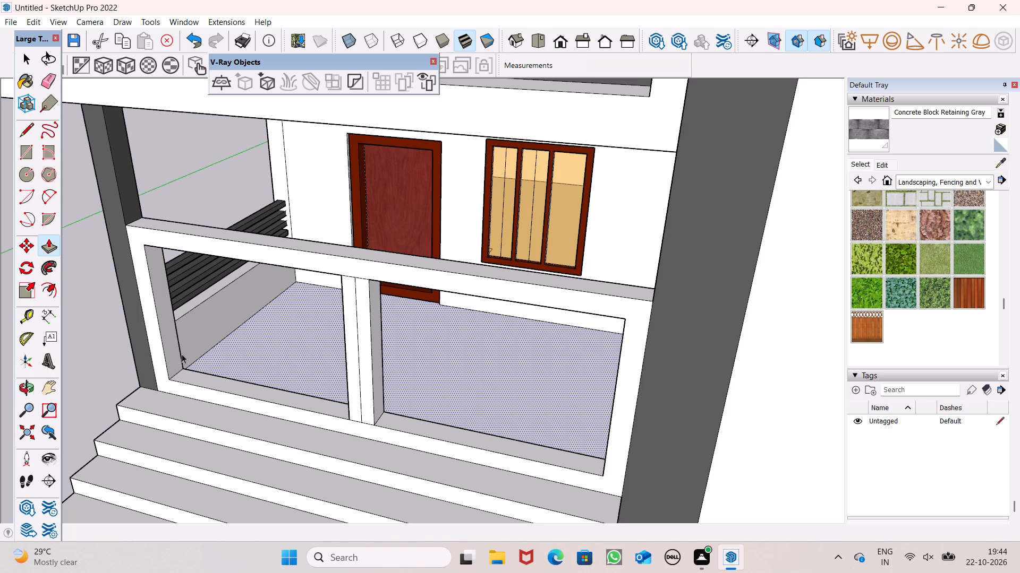
Draw a rectangle about 5" by 4" near the top of the inner side face of the frame's outer end post.
{"action": "middle_click_drag", "start_coordinate": [186, 346], "coordinate": [224, 318]}
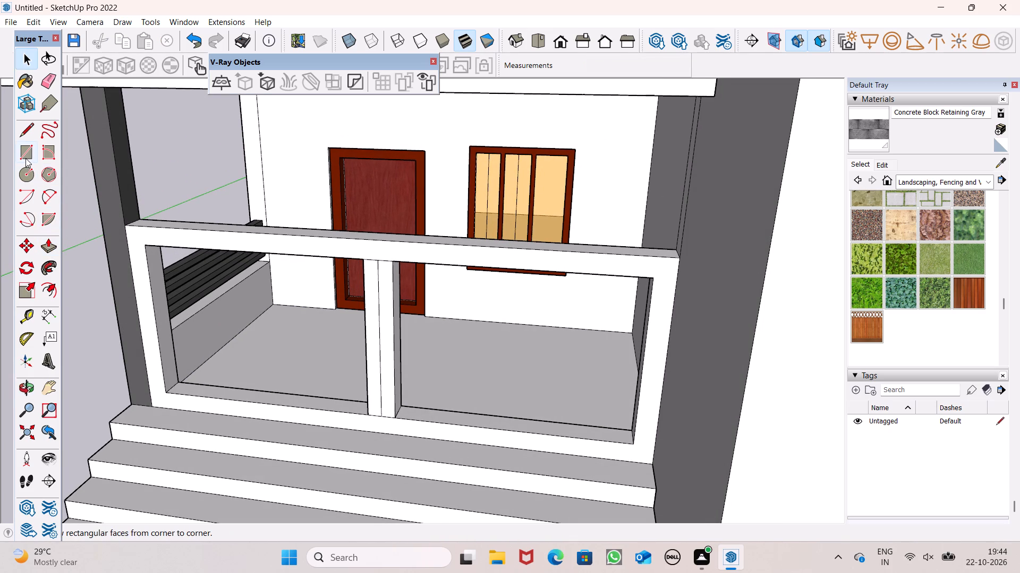
{"action": "left_click", "coordinate": [25, 158]}
{"action": "middle_click_drag", "start_coordinate": [229, 265], "coordinate": [163, 227]}
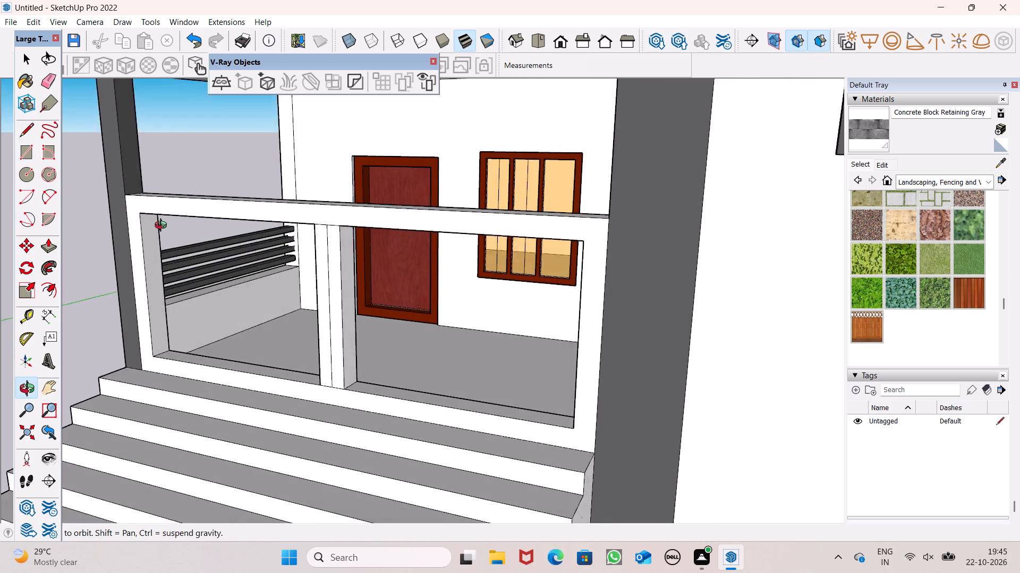
{"action": "middle_click_drag", "start_coordinate": [163, 227], "coordinate": [151, 208]}
{"action": "middle_click", "coordinate": [151, 208]}
{"action": "middle_click", "coordinate": [153, 206]}
{"action": "middle_click_drag", "start_coordinate": [162, 204], "coordinate": [168, 204]}
{"action": "middle_click_drag", "start_coordinate": [178, 202], "coordinate": [198, 208]}
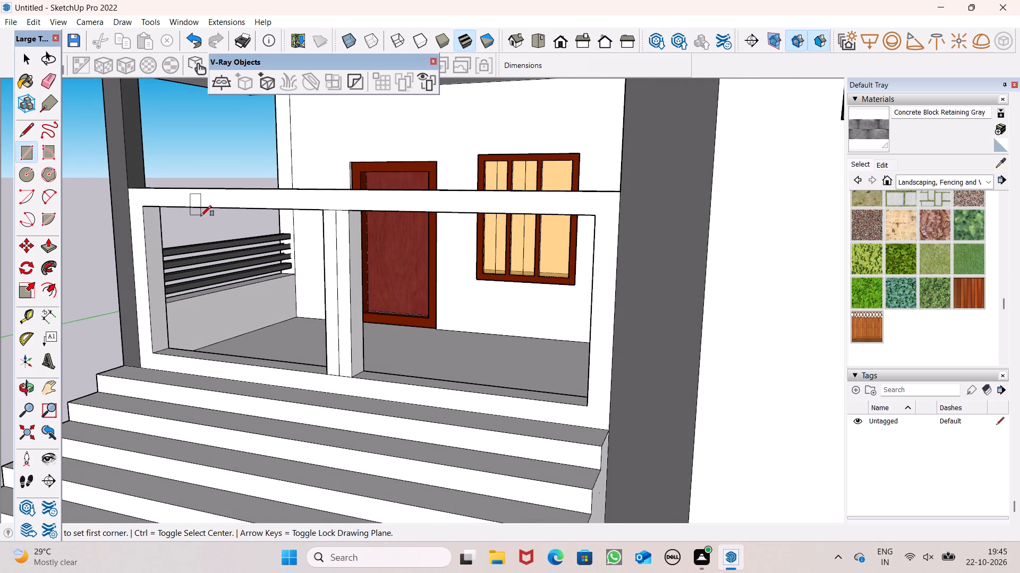
{"action": "scroll", "coordinate": [164, 253], "scroll_direction": "up", "scroll_amount": 2}
{"action": "scroll", "coordinate": [161, 246], "scroll_direction": "down", "scroll_amount": 2}
{"action": "middle_click_drag", "start_coordinate": [158, 247], "coordinate": [115, 242]}
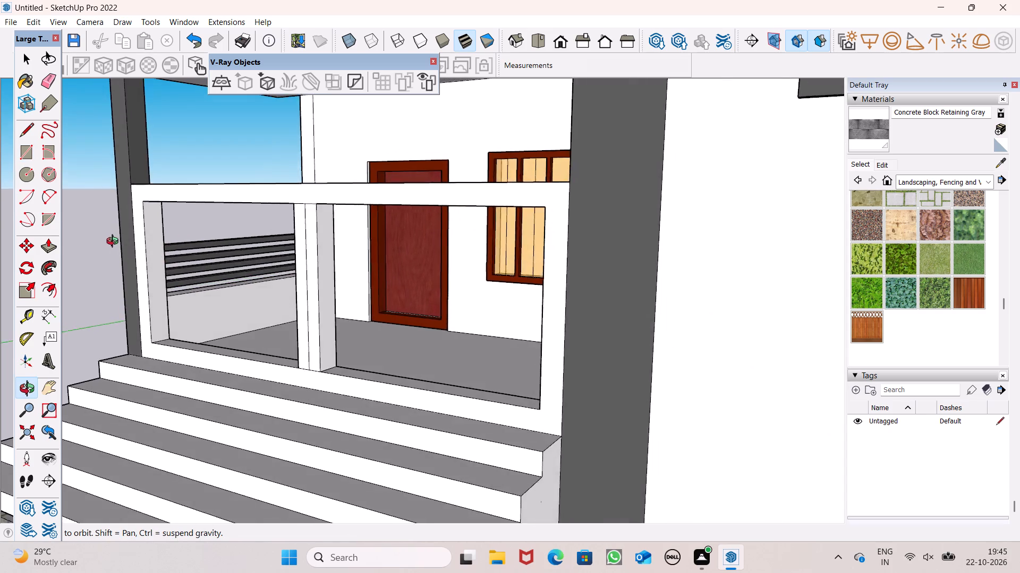
{"action": "middle_click_drag", "start_coordinate": [115, 242], "coordinate": [96, 250]}
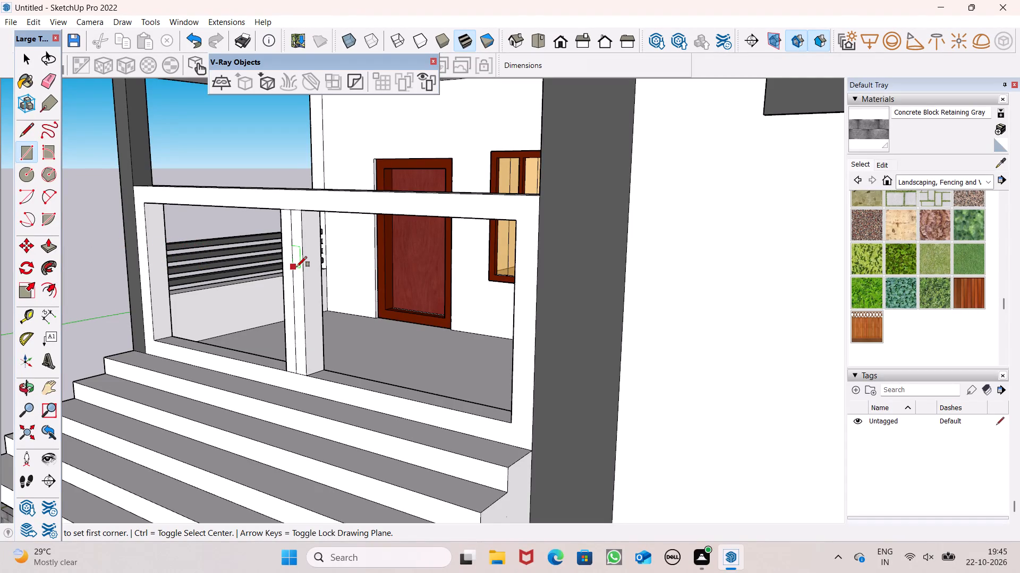
{"action": "scroll", "coordinate": [137, 204], "scroll_direction": "up", "scroll_amount": 1}
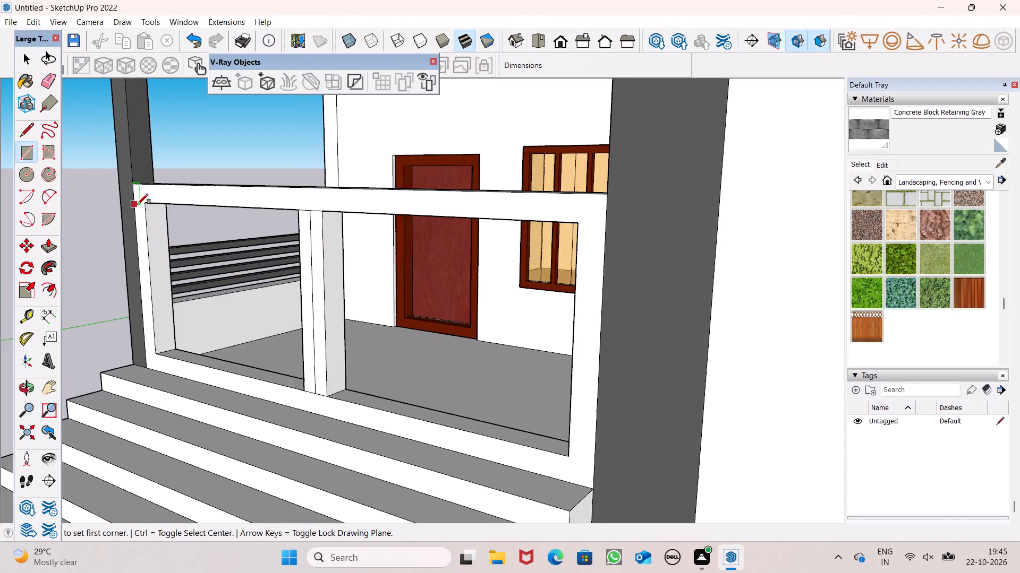
{"action": "scroll", "coordinate": [138, 204], "scroll_direction": "up", "scroll_amount": 4}
{"action": "middle_click_drag", "start_coordinate": [173, 224], "coordinate": [109, 214]}
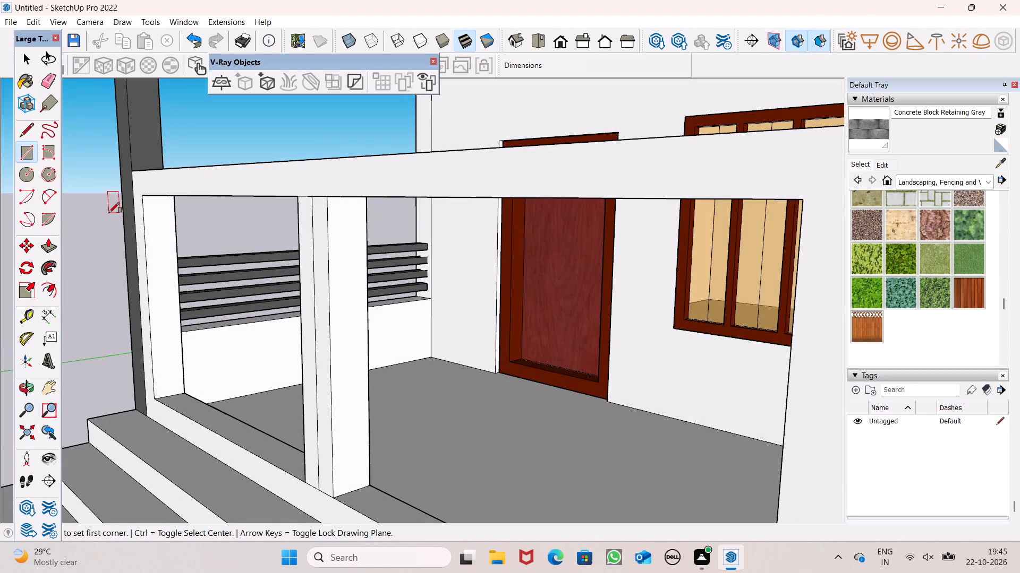
{"action": "scroll", "coordinate": [109, 213], "scroll_direction": "up", "scroll_amount": 1}
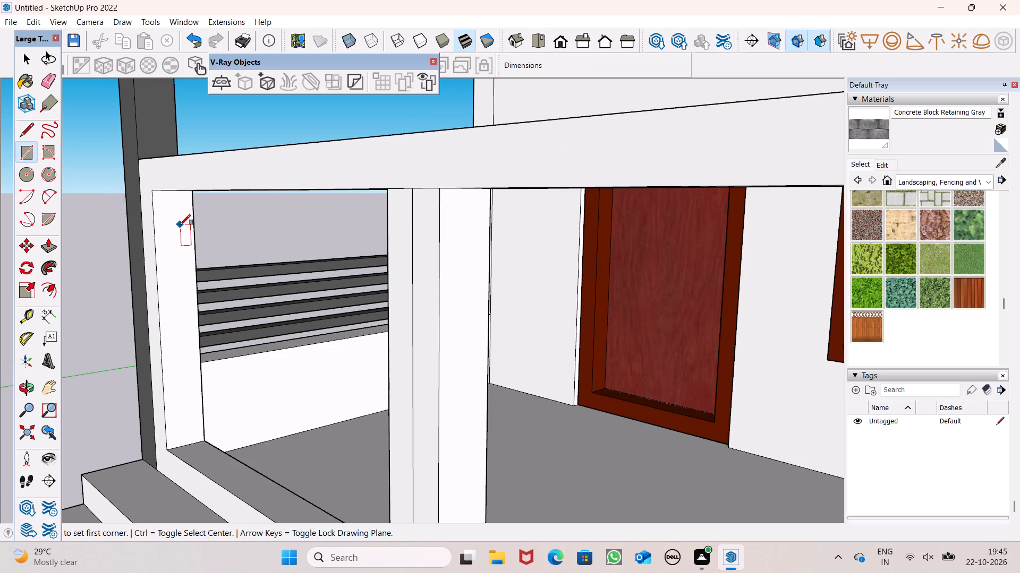
{"action": "scroll", "coordinate": [180, 226], "scroll_direction": "up", "scroll_amount": 4}
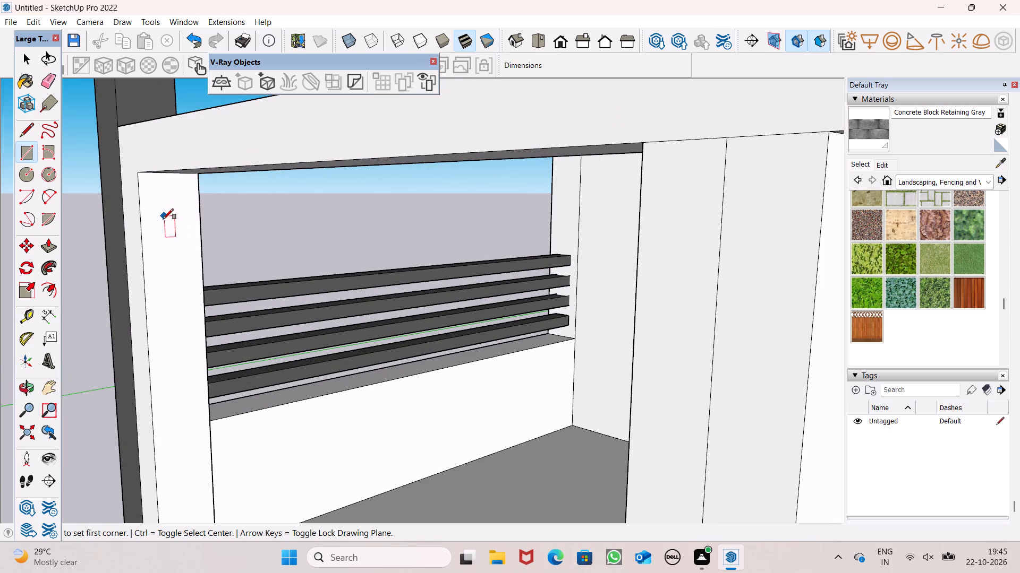
{"action": "middle_click_drag", "start_coordinate": [168, 265], "coordinate": [151, 272]}
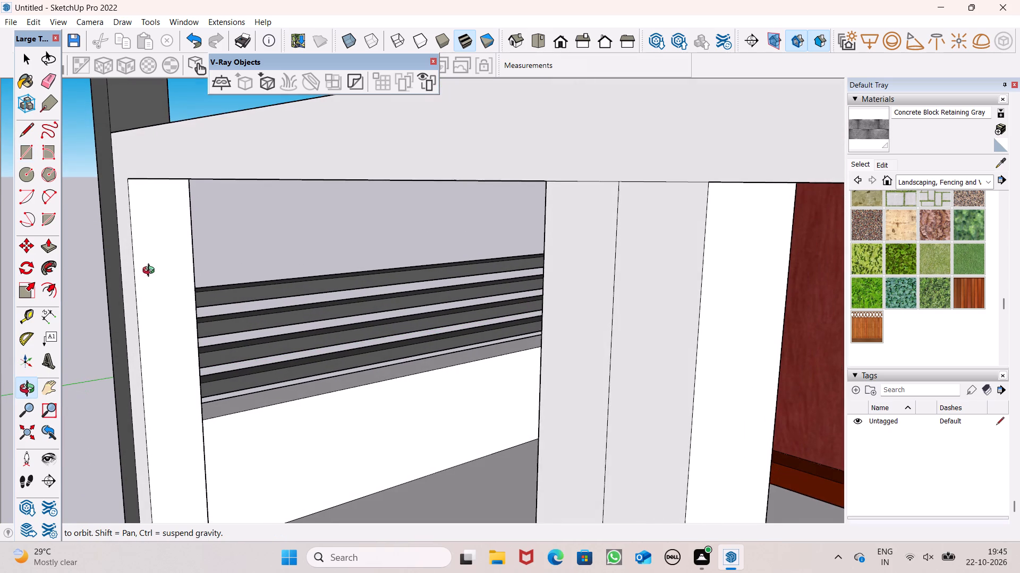
{"action": "middle_click_drag", "start_coordinate": [151, 272], "coordinate": [150, 272]}
{"action": "left_click", "coordinate": [146, 254]}
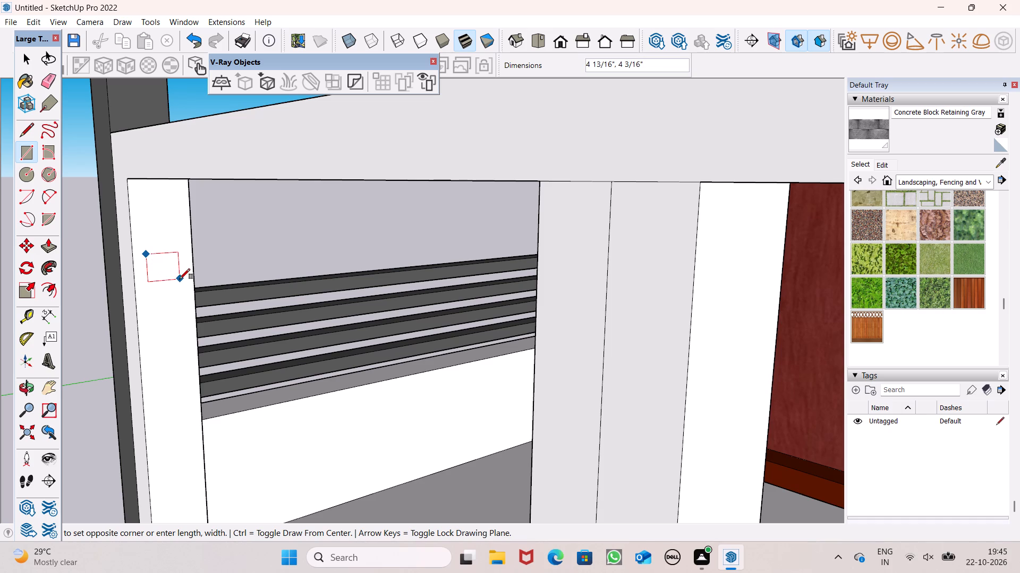
{"action": "left_click", "coordinate": [180, 279]}
{"action": "key", "text": "space"}
{"action": "scroll", "coordinate": [183, 237], "scroll_direction": "down", "scroll_amount": 1}
Copy the small rectangle straight down the end post's inner side face to a position near its bottom.
{"action": "double_click", "coordinate": [171, 259]}
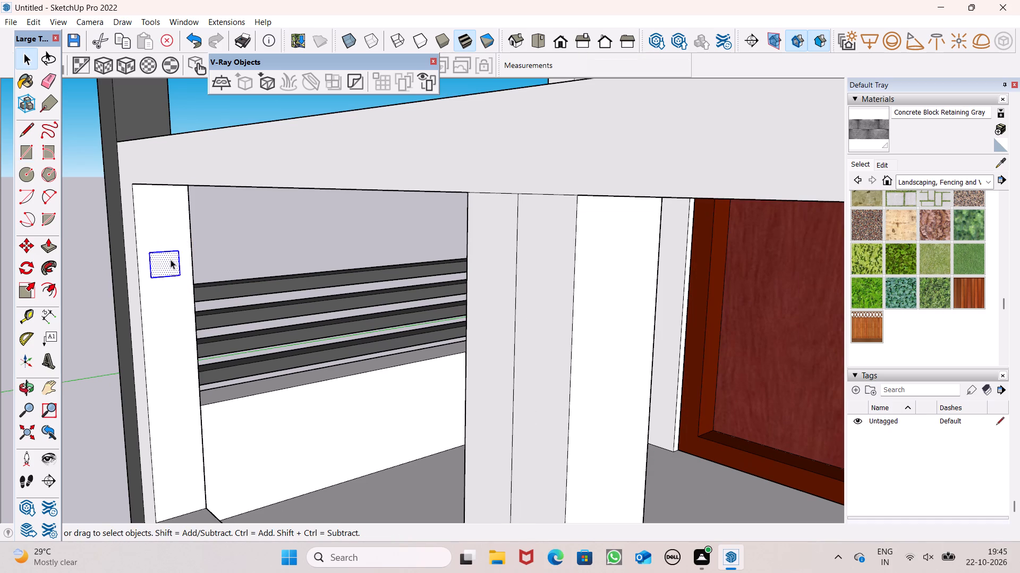
{"action": "scroll", "coordinate": [195, 206], "scroll_direction": "down", "scroll_amount": 5}
{"action": "key", "text": "m"}
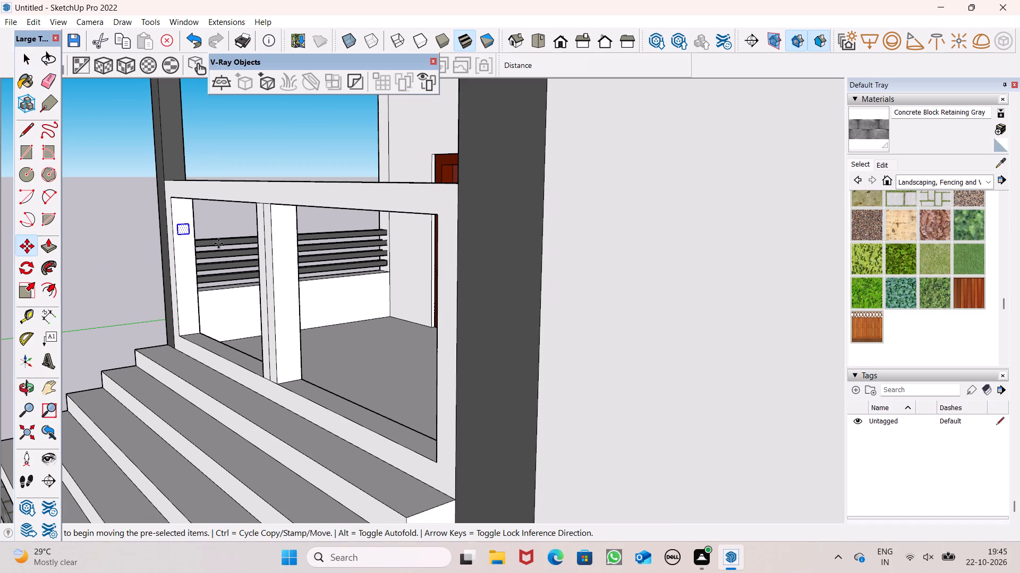
{"action": "key", "text": "Return"}
{"action": "left_click_drag", "start_coordinate": [189, 236], "coordinate": [197, 290], "text": "ctrl"}
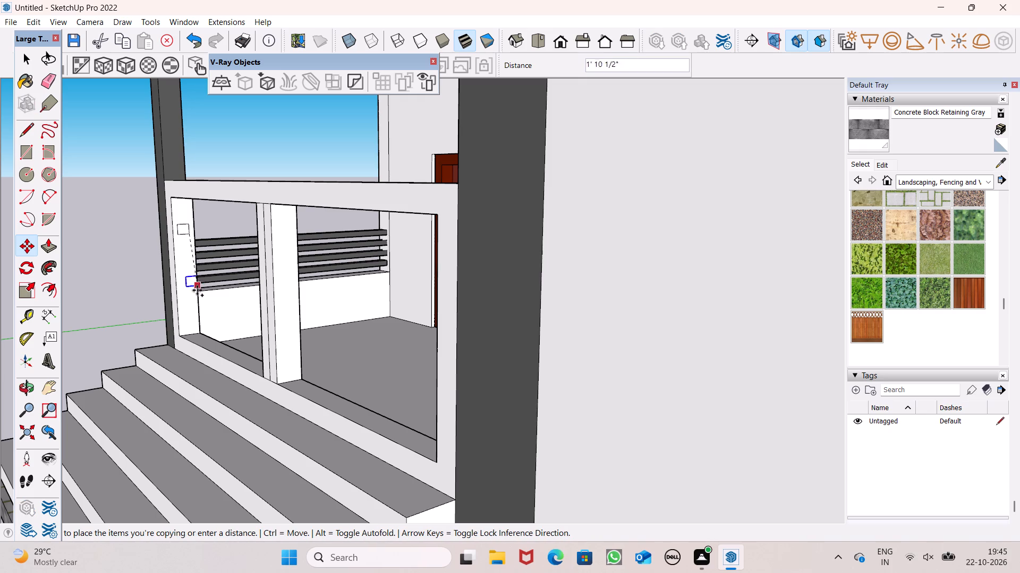
{"action": "left_click_drag", "start_coordinate": [197, 290], "coordinate": [188, 317], "text": "ctrl"}
{"action": "key", "text": "space"}
{"action": "left_click", "coordinate": [127, 264]}
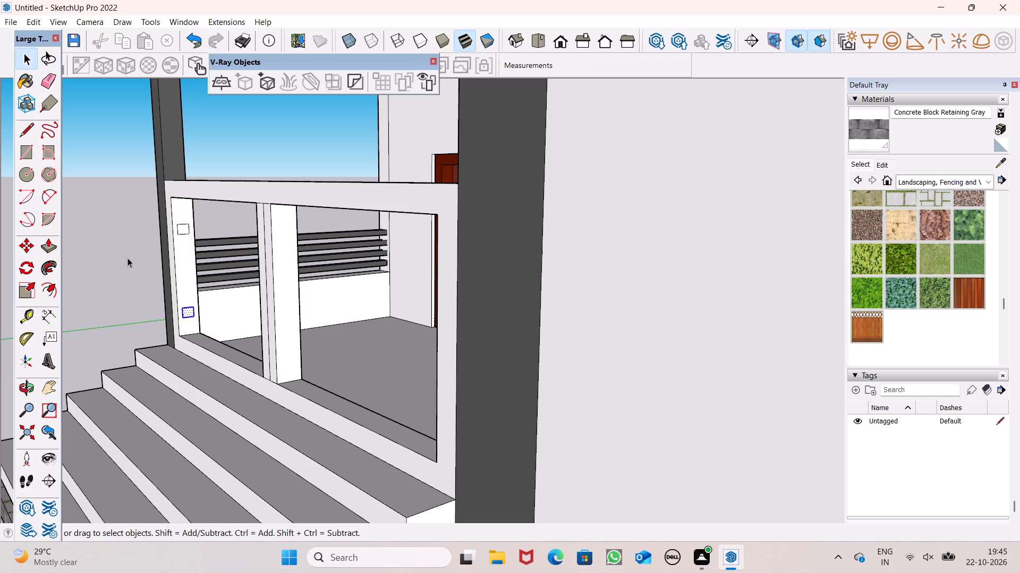
Move the upper small rectangle slightly higher on the end post's inner side face.
{"action": "scroll", "coordinate": [145, 247], "scroll_direction": "up", "scroll_amount": 8}
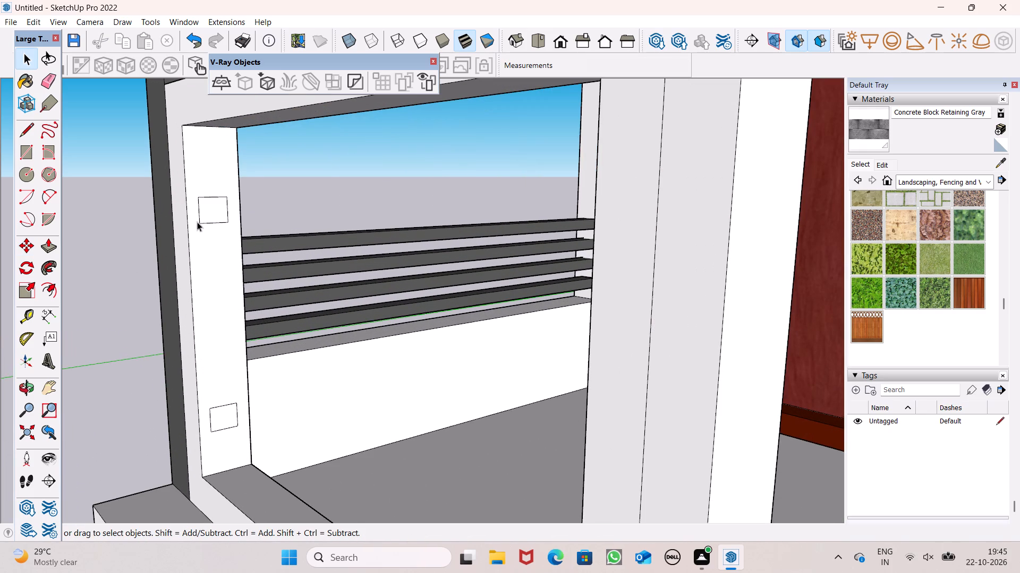
{"action": "double_click", "coordinate": [207, 215]}
{"action": "key", "text": "m"}
{"action": "key", "text": "Return"}
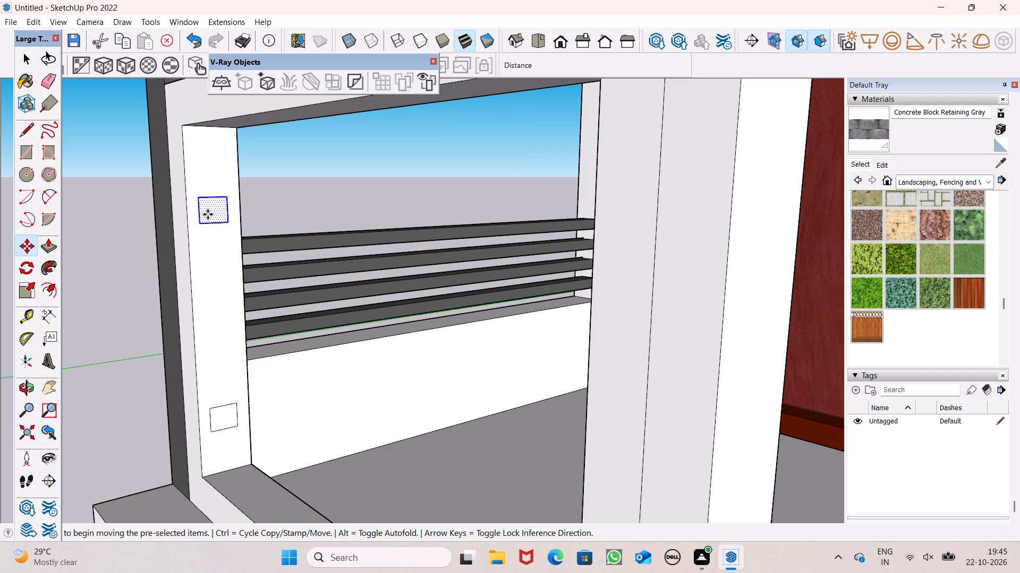
{"action": "left_click_drag", "start_coordinate": [223, 198], "coordinate": [223, 186]}
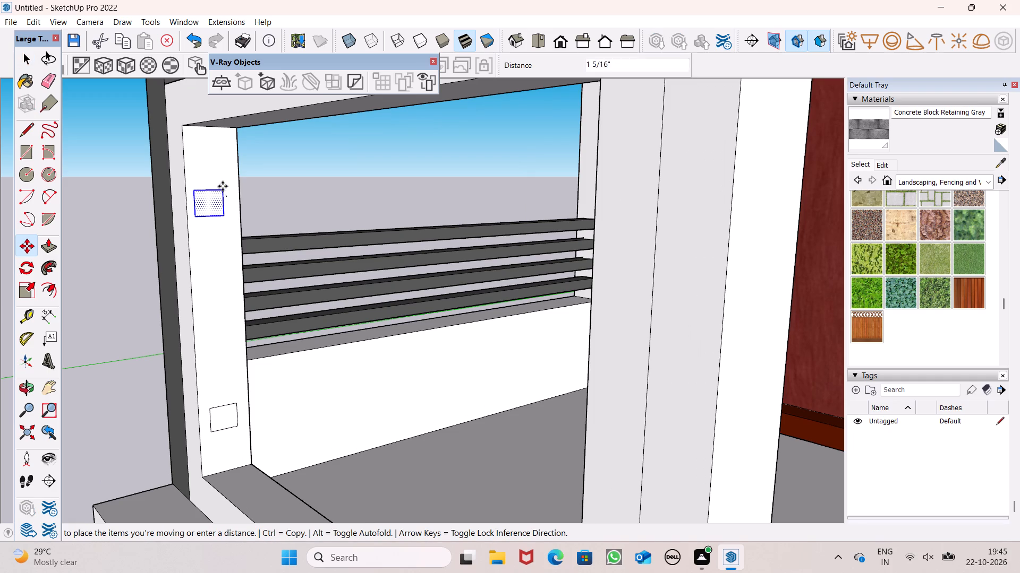
{"action": "left_click_drag", "start_coordinate": [223, 186], "coordinate": [227, 172]}
{"action": "key", "text": "space"}
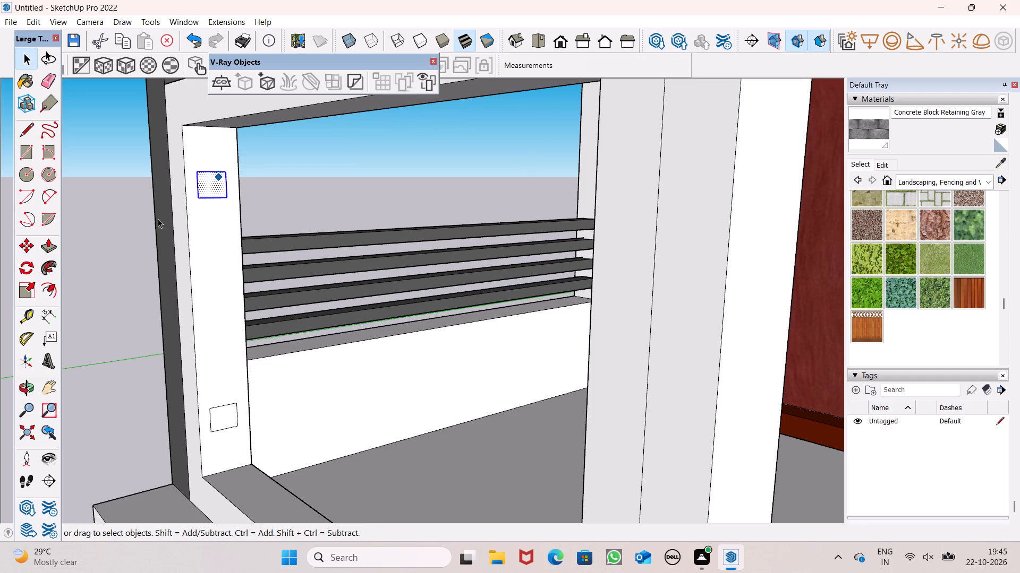
{"action": "key", "text": "space"}
{"action": "left_click", "coordinate": [144, 239]}
Paint both small rectangles on the end post's inner side face with Color M08.
{"action": "scroll", "coordinate": [144, 240], "scroll_direction": "down", "scroll_amount": 3}
{"action": "middle_click_drag", "start_coordinate": [156, 248], "coordinate": [181, 244]}
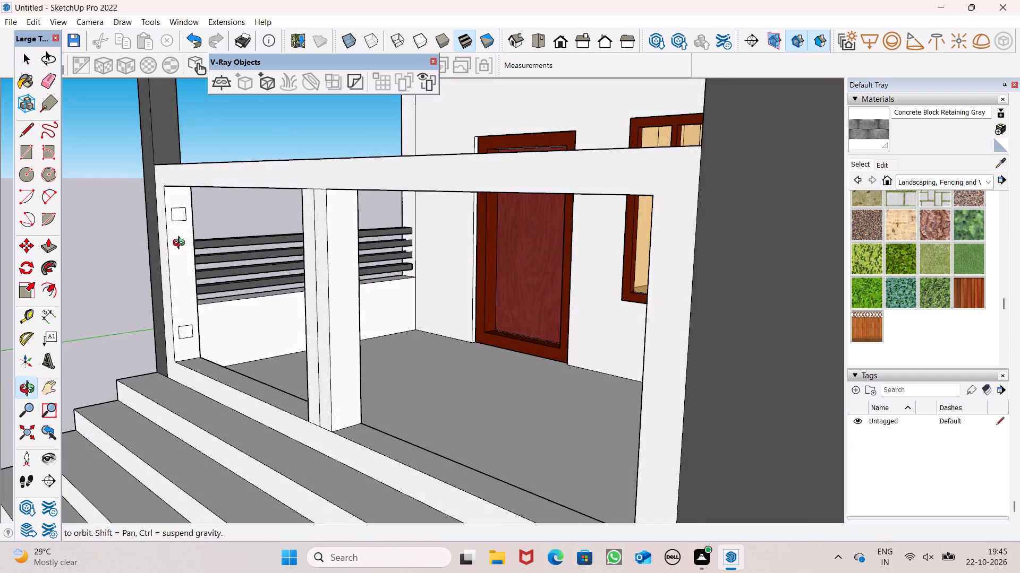
{"action": "middle_click_drag", "start_coordinate": [181, 244], "coordinate": [183, 243]}
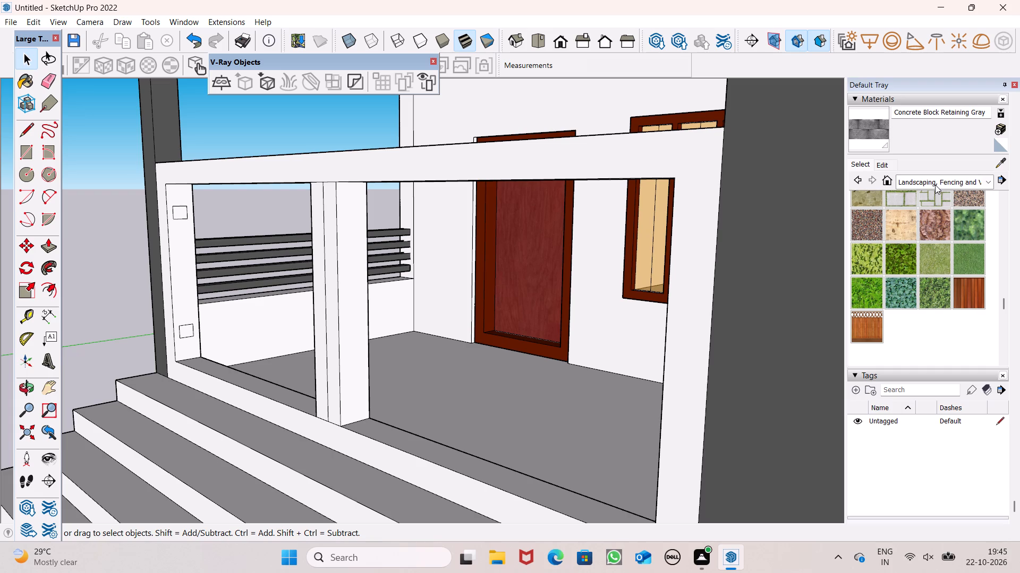
{"action": "left_click", "coordinate": [935, 185]}
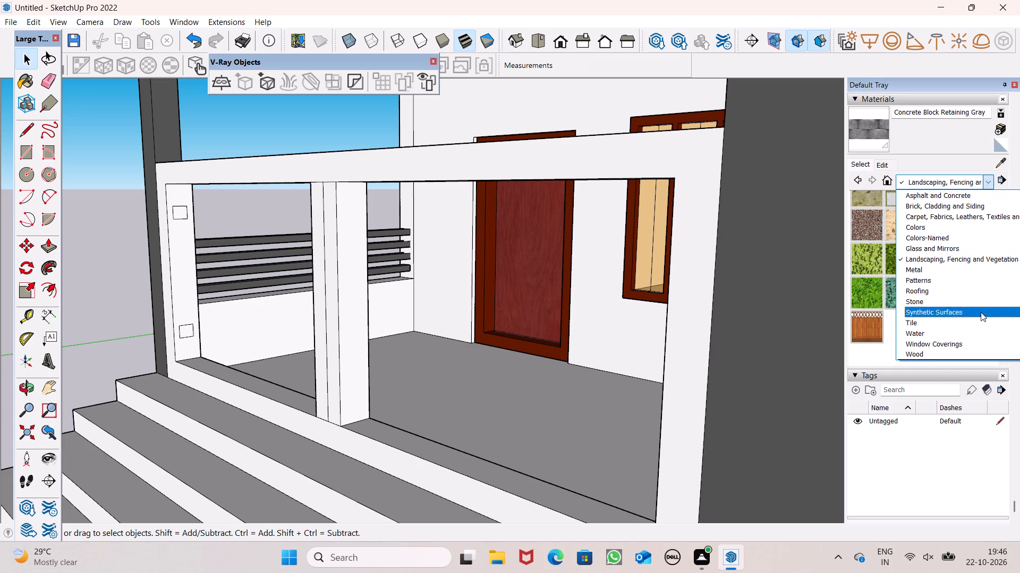
{"action": "left_click", "coordinate": [971, 228]}
{"action": "scroll", "coordinate": [954, 266], "scroll_direction": "down", "scroll_amount": 4}
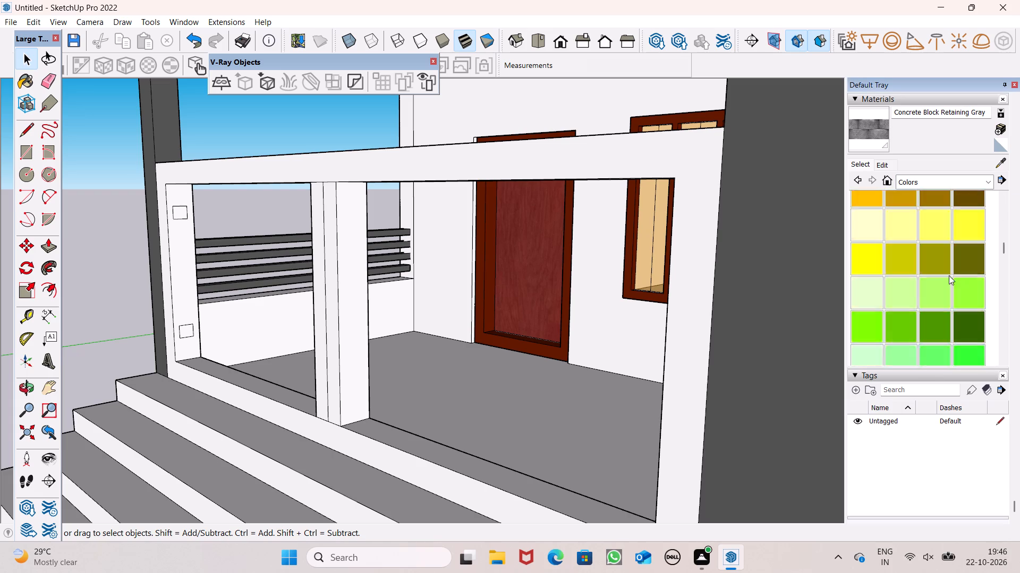
{"action": "scroll", "coordinate": [949, 275], "scroll_direction": "down", "scroll_amount": 11}
{"action": "left_click", "coordinate": [868, 209]}
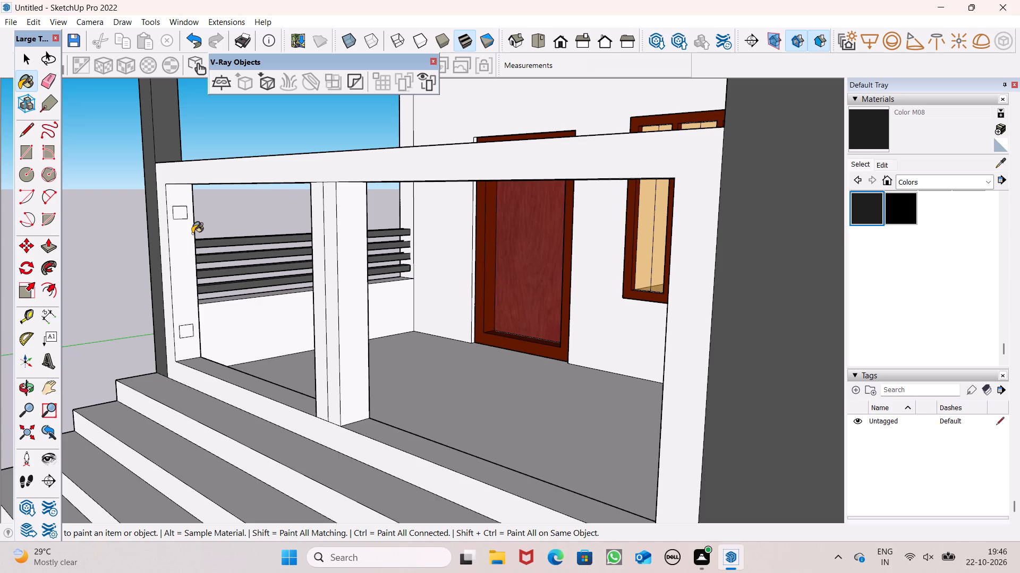
{"action": "scroll", "coordinate": [191, 225], "scroll_direction": "up", "scroll_amount": 1}
{"action": "left_click", "coordinate": [175, 214]}
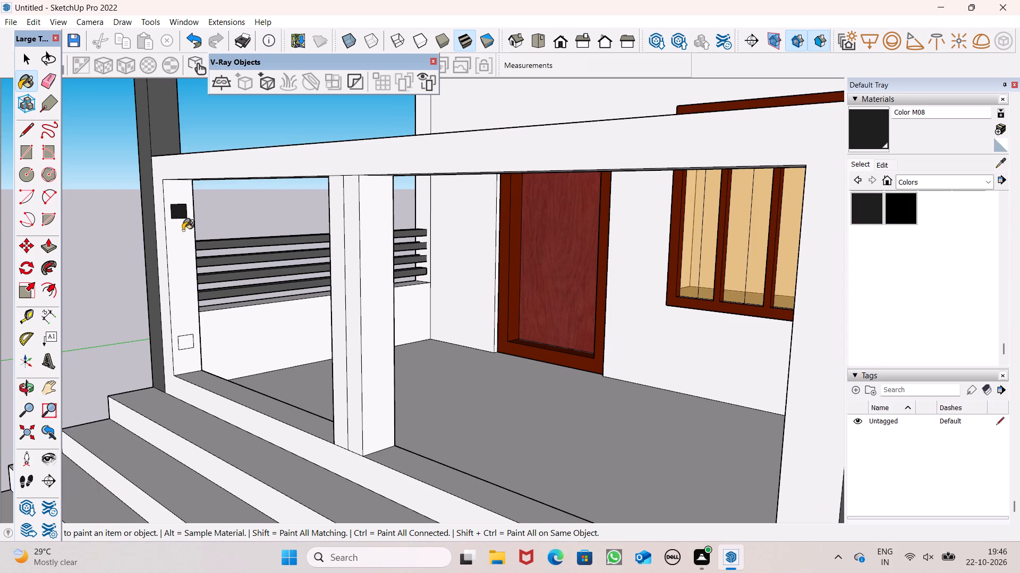
{"action": "left_click", "coordinate": [191, 343]}
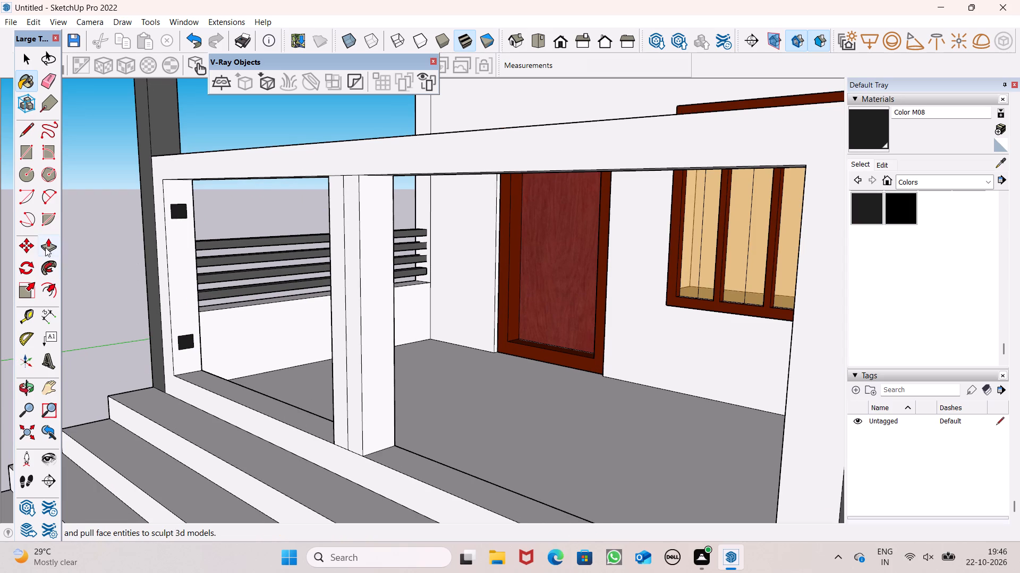
Pull the two painted rectangles through the central post into rails, about 12' 4" for the upper and 12' 11" for the lower.
{"action": "left_click", "coordinate": [49, 242]}
{"action": "left_click_drag", "start_coordinate": [178, 214], "coordinate": [207, 218]}
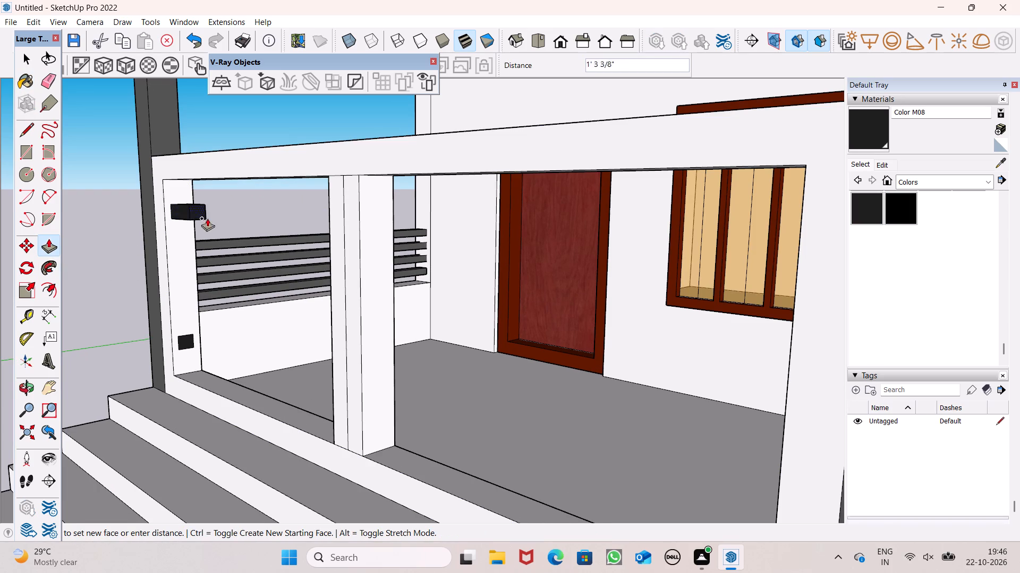
{"action": "left_click_drag", "start_coordinate": [207, 218], "coordinate": [526, 273]}
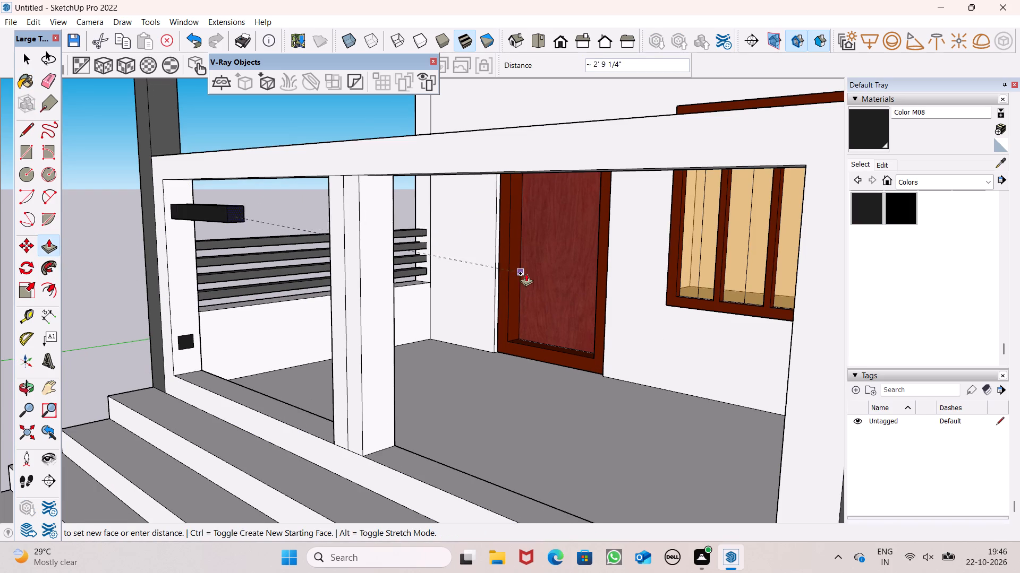
{"action": "left_click_drag", "start_coordinate": [526, 273], "coordinate": [630, 275]}
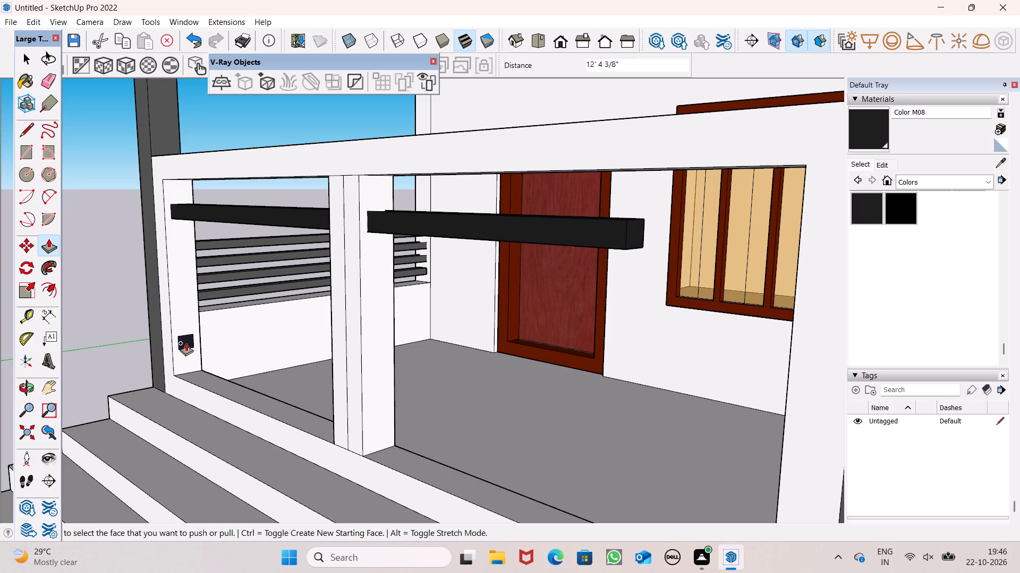
{"action": "left_click_drag", "start_coordinate": [185, 343], "coordinate": [673, 460]}
Extend the upper rail's free end by about 1' 11 11/16" to reach the opposite end post.
{"action": "scroll", "coordinate": [597, 370], "scroll_direction": "down", "scroll_amount": 3}
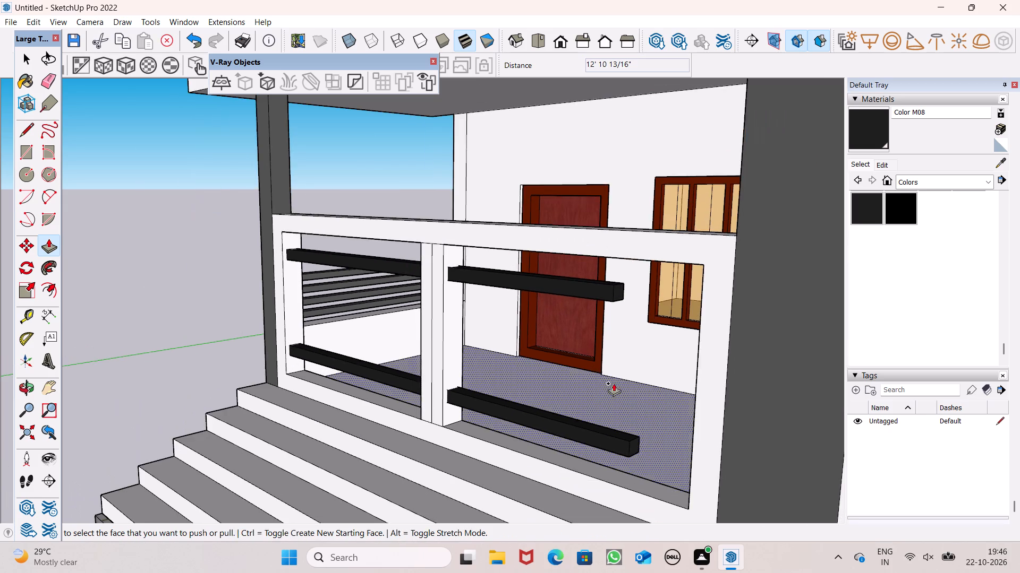
{"action": "middle_click_drag", "start_coordinate": [626, 380], "coordinate": [706, 345]}
{"action": "scroll", "coordinate": [789, 285], "scroll_direction": "up", "scroll_amount": 2}
{"action": "scroll", "coordinate": [378, 305], "scroll_direction": "down", "scroll_amount": 4}
{"action": "scroll", "coordinate": [565, 270], "scroll_direction": "up", "scroll_amount": 3}
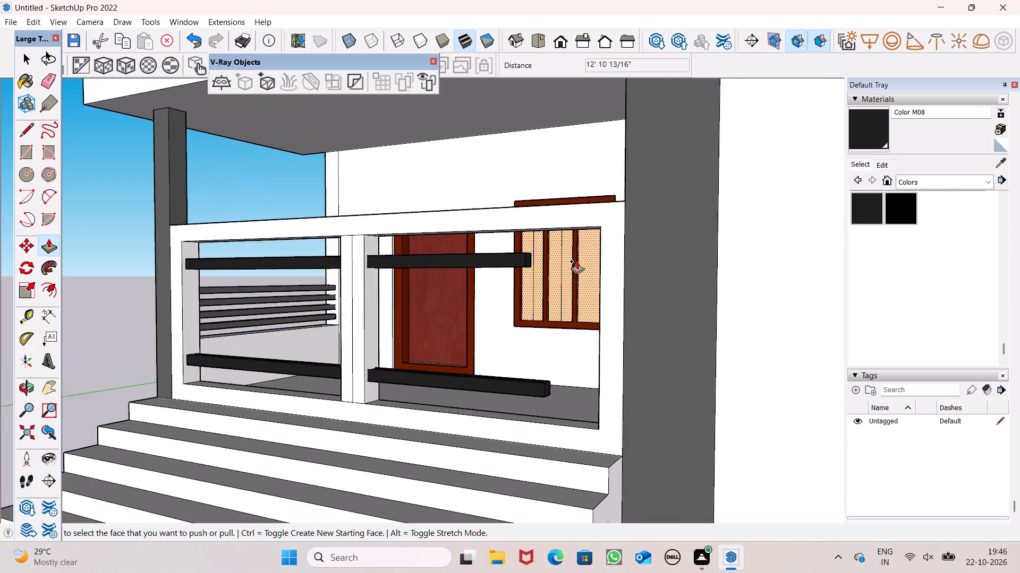
{"action": "scroll", "coordinate": [577, 261], "scroll_direction": "up", "scroll_amount": 4}
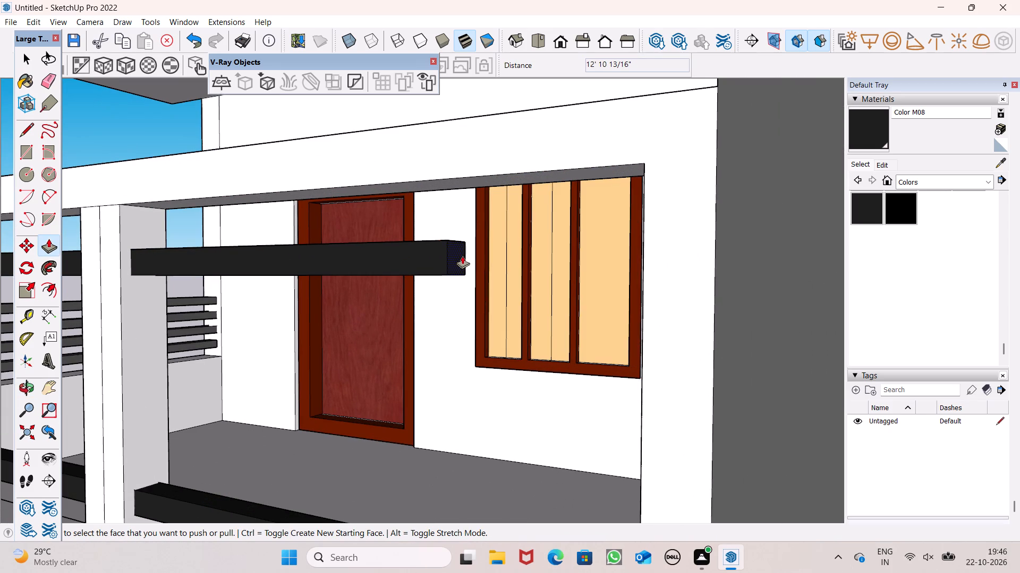
{"action": "left_click_drag", "start_coordinate": [462, 257], "coordinate": [647, 278]}
{"action": "middle_click_drag", "start_coordinate": [598, 312], "coordinate": [678, 316]}
{"action": "scroll", "coordinate": [598, 314], "scroll_direction": "up", "scroll_amount": 1}
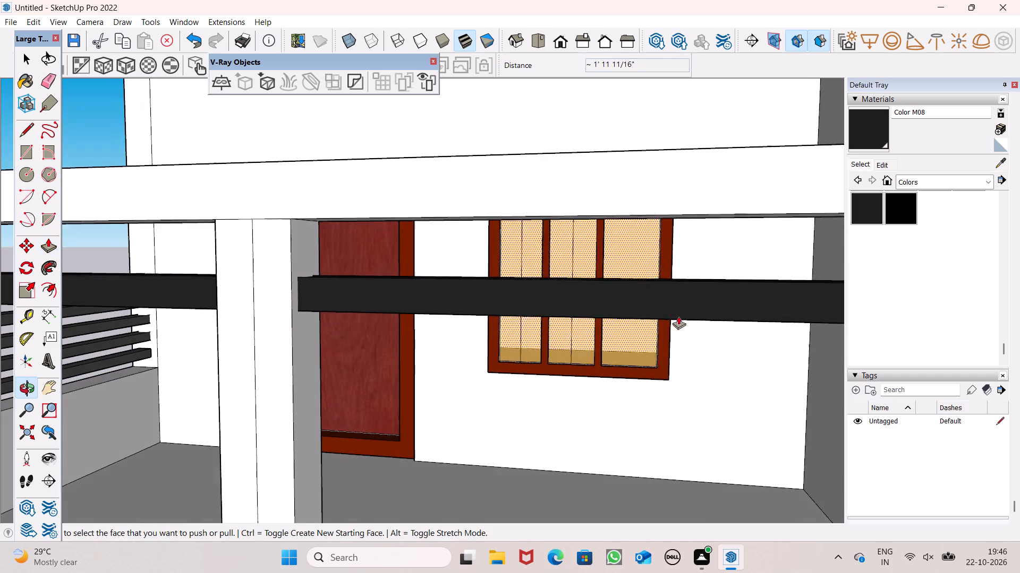
{"action": "middle_click_drag", "start_coordinate": [678, 316], "coordinate": [679, 323]}
Extend the lower rail's free end by about 1' 5 1/4" to reach the opposite end post.
{"action": "scroll", "coordinate": [396, 284], "scroll_direction": "down", "scroll_amount": 5}
{"action": "scroll", "coordinate": [382, 385], "scroll_direction": "down", "scroll_amount": 3}
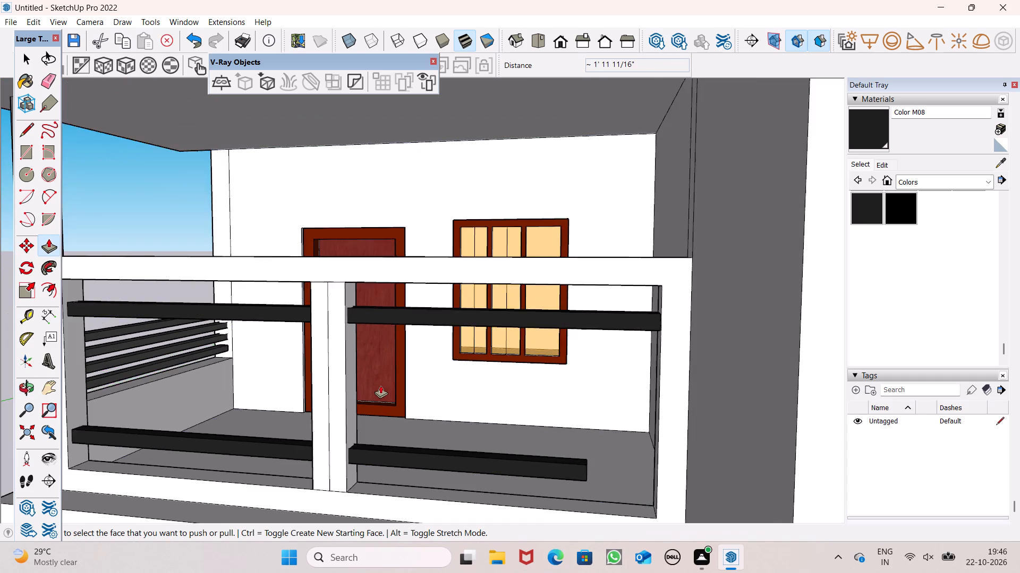
{"action": "middle_click_drag", "start_coordinate": [533, 441], "coordinate": [468, 427]}
{"action": "scroll", "coordinate": [475, 444], "scroll_direction": "up", "scroll_amount": 5}
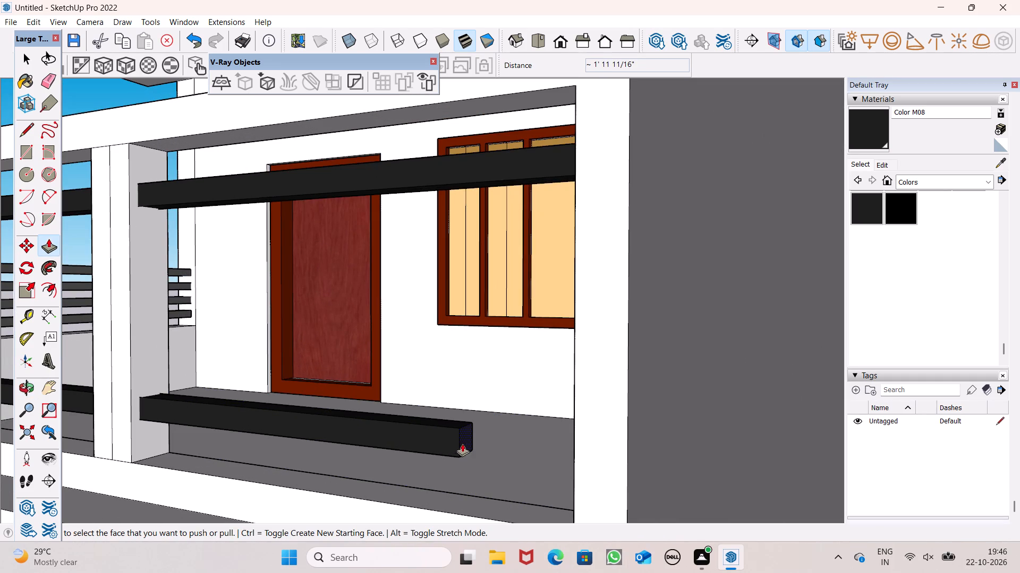
{"action": "left_click_drag", "start_coordinate": [462, 442], "coordinate": [577, 463]}
{"action": "middle_click_drag", "start_coordinate": [543, 467], "coordinate": [689, 455]}
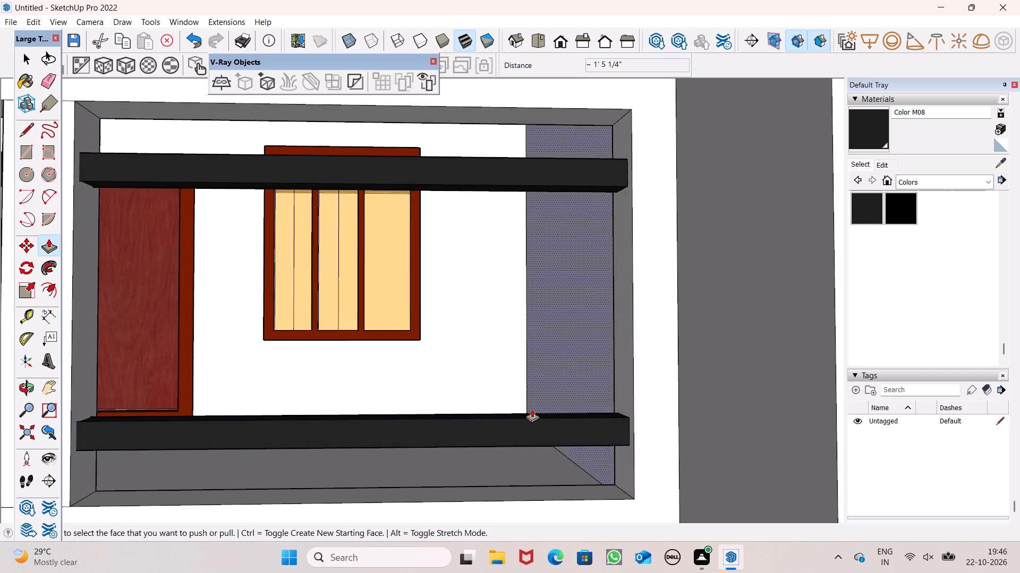
{"action": "scroll", "coordinate": [530, 403], "scroll_direction": "down", "scroll_amount": 10}
Paint the front faces of the surrounding frame and both halves of the central post with Color M08.
{"action": "key", "text": "space"}
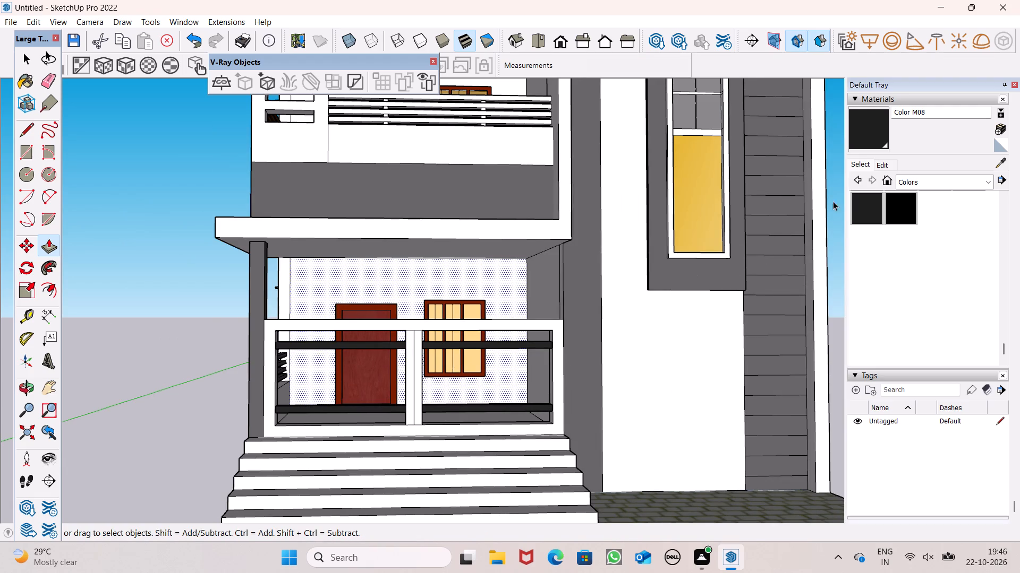
{"action": "left_click", "coordinate": [877, 144]}
{"action": "scroll", "coordinate": [206, 310], "scroll_direction": "up", "scroll_amount": 2}
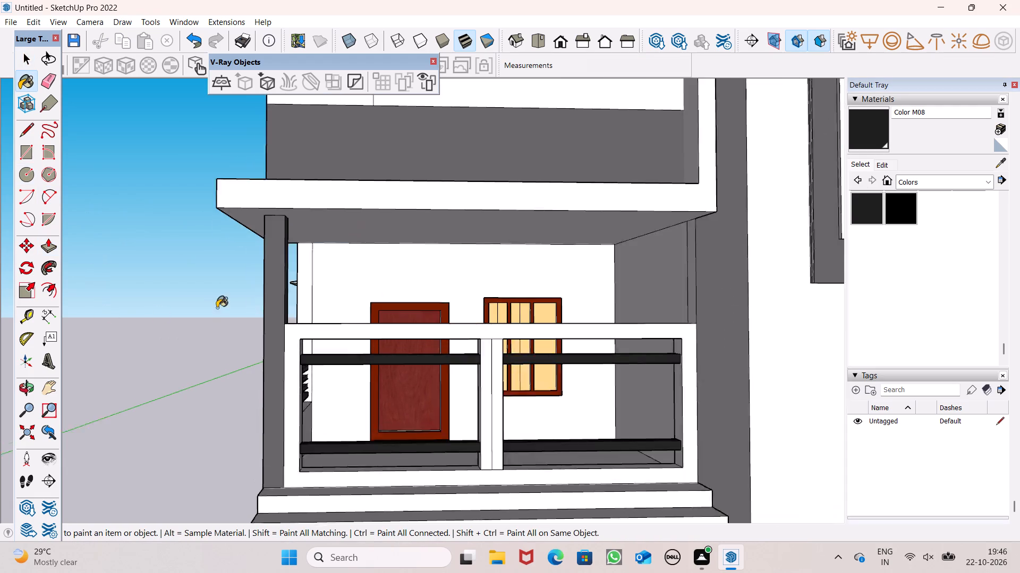
{"action": "scroll", "coordinate": [217, 308], "scroll_direction": "up", "scroll_amount": 3}
{"action": "left_click", "coordinate": [322, 353]}
{"action": "scroll", "coordinate": [311, 342], "scroll_direction": "down", "scroll_amount": 3}
{"action": "scroll", "coordinate": [500, 380], "scroll_direction": "up", "scroll_amount": 5}
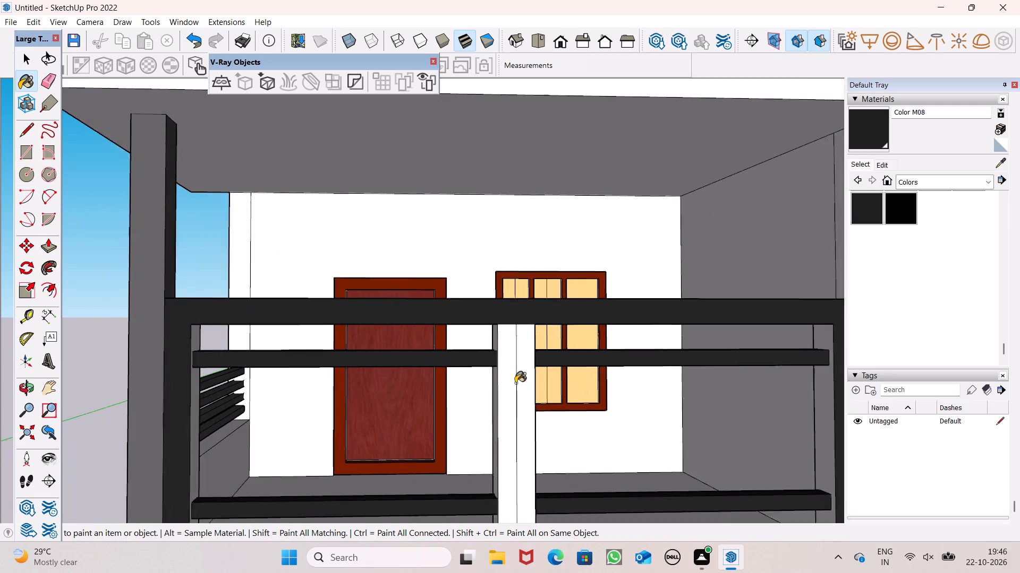
{"action": "scroll", "coordinate": [515, 383], "scroll_direction": "up", "scroll_amount": 1}
{"action": "left_click", "coordinate": [530, 372]}
{"action": "left_click", "coordinate": [516, 374]}
{"action": "left_click", "coordinate": [512, 375]}
Paint the top surface of the porch frame with Color M08.
{"action": "middle_click_drag", "start_coordinate": [503, 391], "coordinate": [508, 400]}
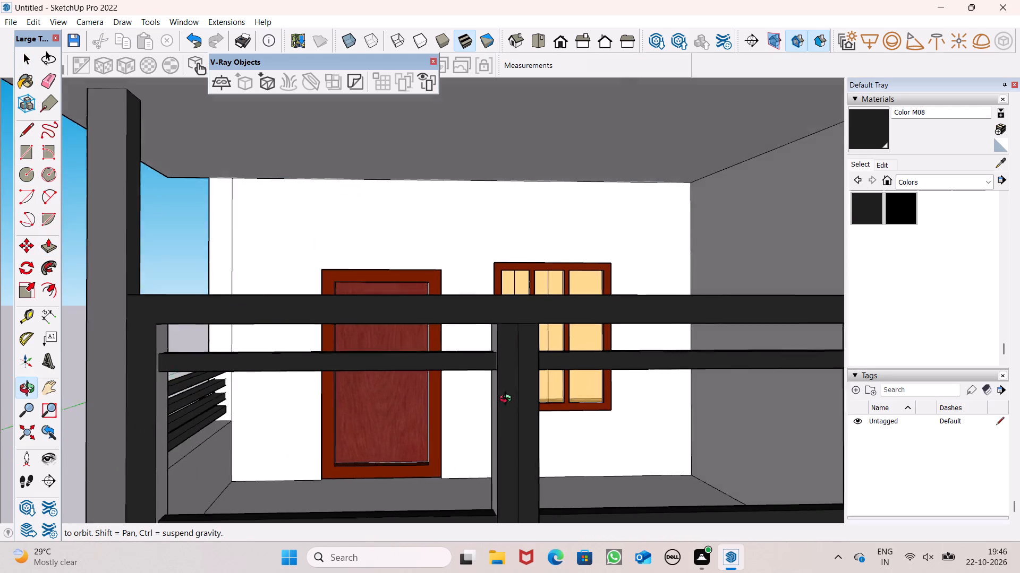
{"action": "middle_click_drag", "start_coordinate": [508, 400], "coordinate": [513, 414]}
{"action": "scroll", "coordinate": [491, 362], "scroll_direction": "down", "scroll_amount": 2}
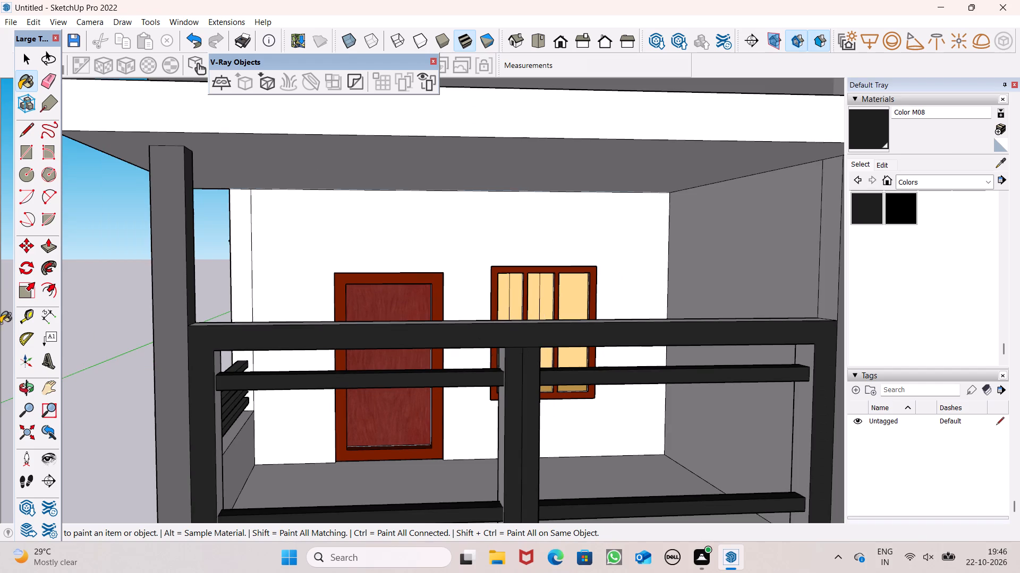
{"action": "scroll", "coordinate": [427, 327], "scroll_direction": "down", "scroll_amount": 3}
{"action": "middle_click_drag", "start_coordinate": [465, 383], "coordinate": [502, 505]}
{"action": "scroll", "coordinate": [448, 429], "scroll_direction": "up", "scroll_amount": 2}
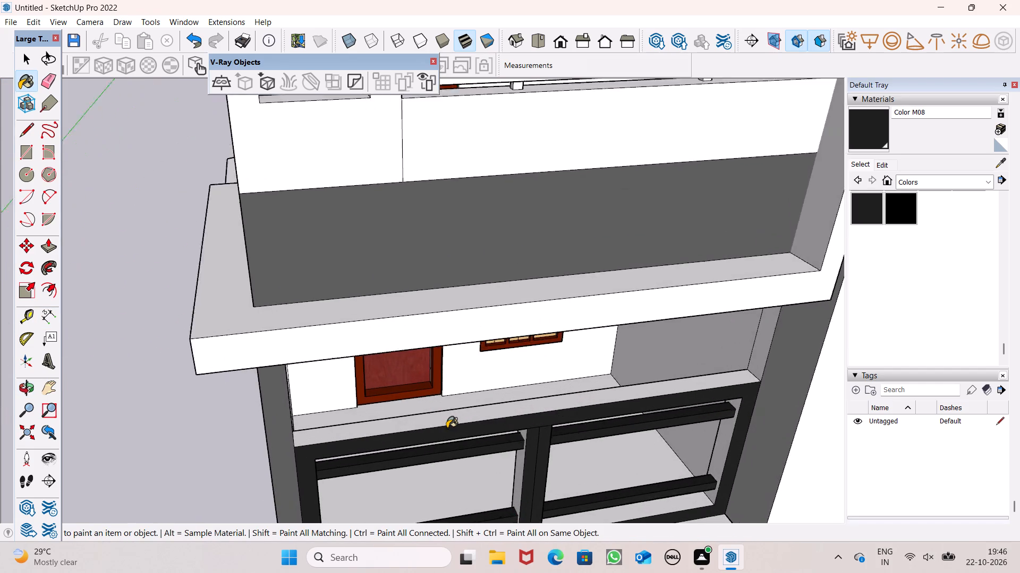
{"action": "scroll", "coordinate": [447, 428], "scroll_direction": "up", "scroll_amount": 3}
{"action": "left_click", "coordinate": [446, 419]}
{"action": "scroll", "coordinate": [413, 412], "scroll_direction": "down", "scroll_amount": 4}
Paint the side face of the central post and the inner side face of the far end post with Color M08.
{"action": "middle_click_drag", "start_coordinate": [525, 446], "coordinate": [595, 383]}
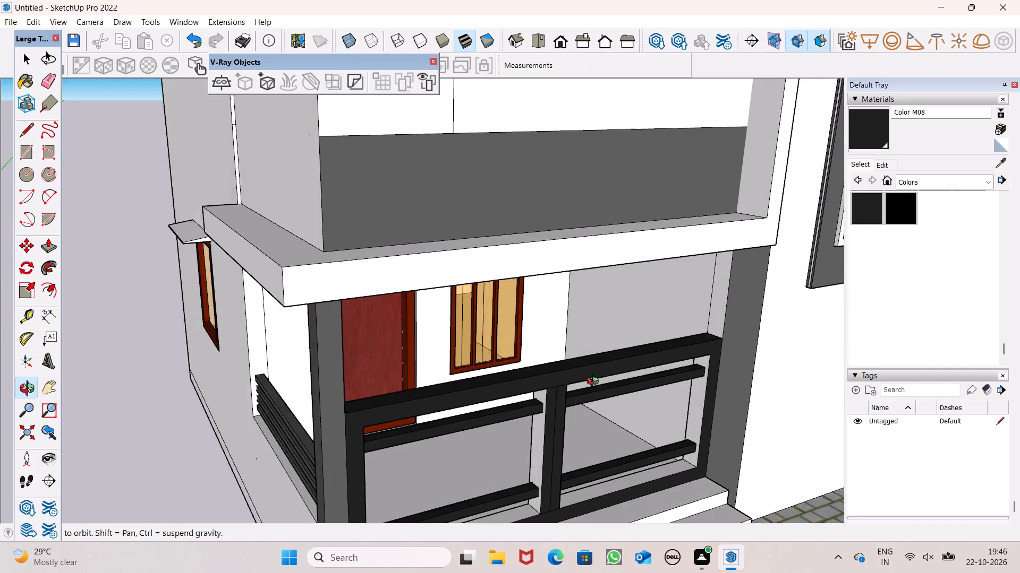
{"action": "middle_click_drag", "start_coordinate": [595, 383], "coordinate": [602, 351]}
{"action": "scroll", "coordinate": [595, 383], "scroll_direction": "up", "scroll_amount": 1}
{"action": "scroll", "coordinate": [556, 436], "scroll_direction": "up", "scroll_amount": 4}
{"action": "left_click", "coordinate": [528, 433]}
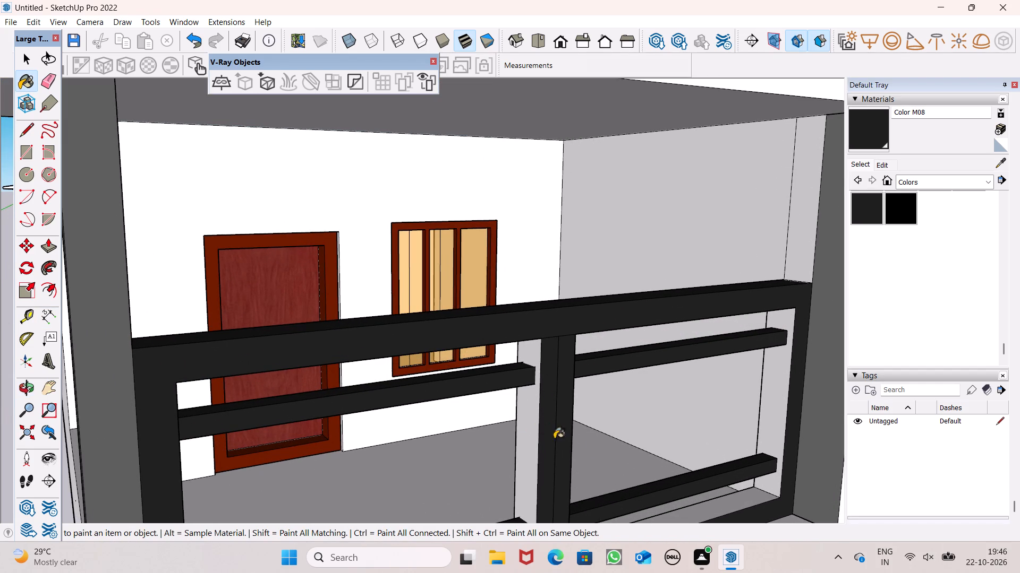
{"action": "left_click", "coordinate": [772, 403]}
{"action": "scroll", "coordinate": [754, 420], "scroll_direction": "down", "scroll_amount": 3}
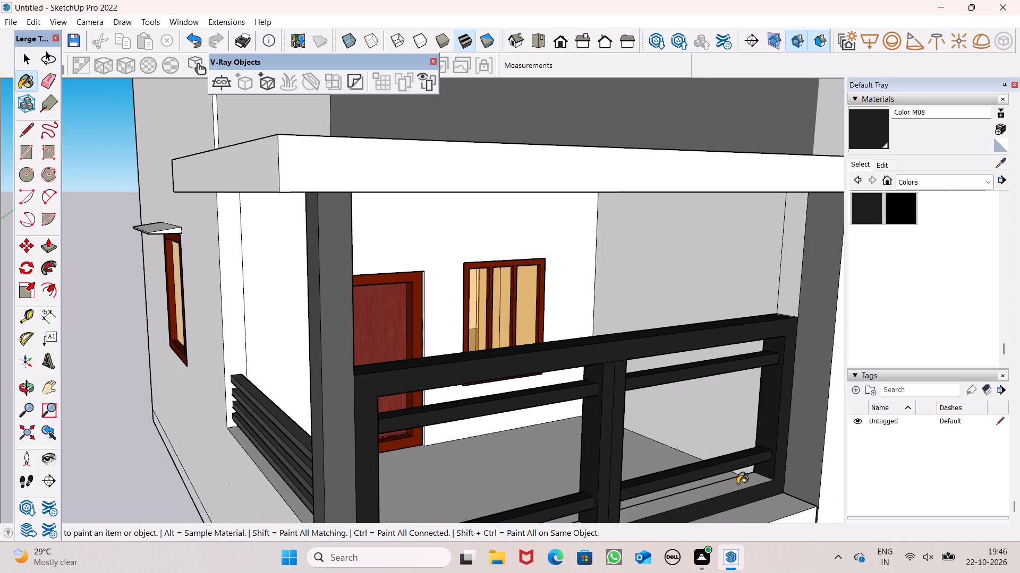
Paint the bottom frame's top face in the far bay and the top rail's underside in both bays with Color M08.
{"action": "left_click", "coordinate": [737, 484]}
{"action": "scroll", "coordinate": [714, 439], "scroll_direction": "down", "scroll_amount": 3}
{"action": "middle_click_drag", "start_coordinate": [702, 464], "coordinate": [429, 389]}
{"action": "scroll", "coordinate": [441, 366], "scroll_direction": "down", "scroll_amount": 3}
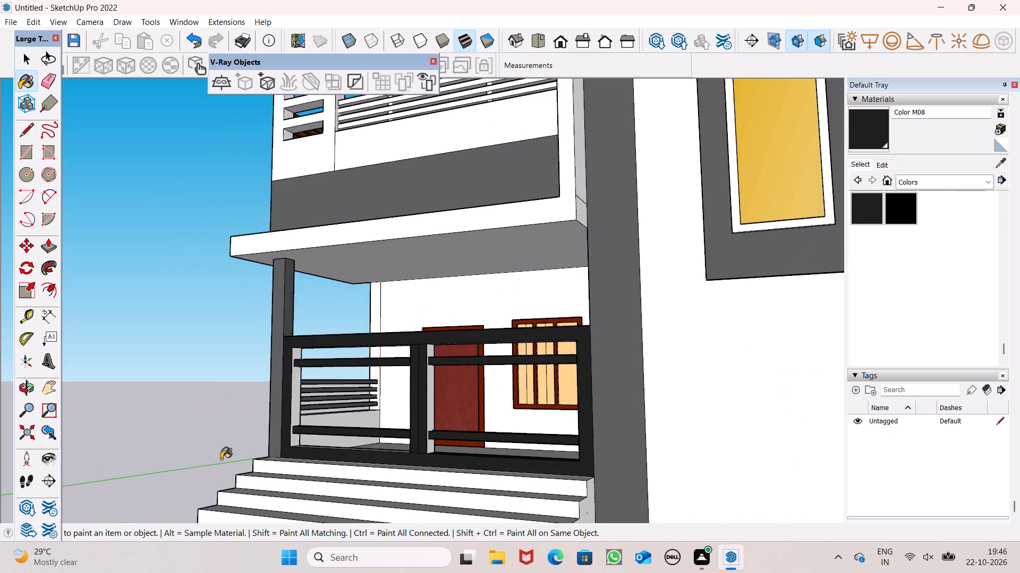
{"action": "scroll", "coordinate": [221, 459], "scroll_direction": "up", "scroll_amount": 5}
{"action": "scroll", "coordinate": [471, 452], "scroll_direction": "up", "scroll_amount": 1}
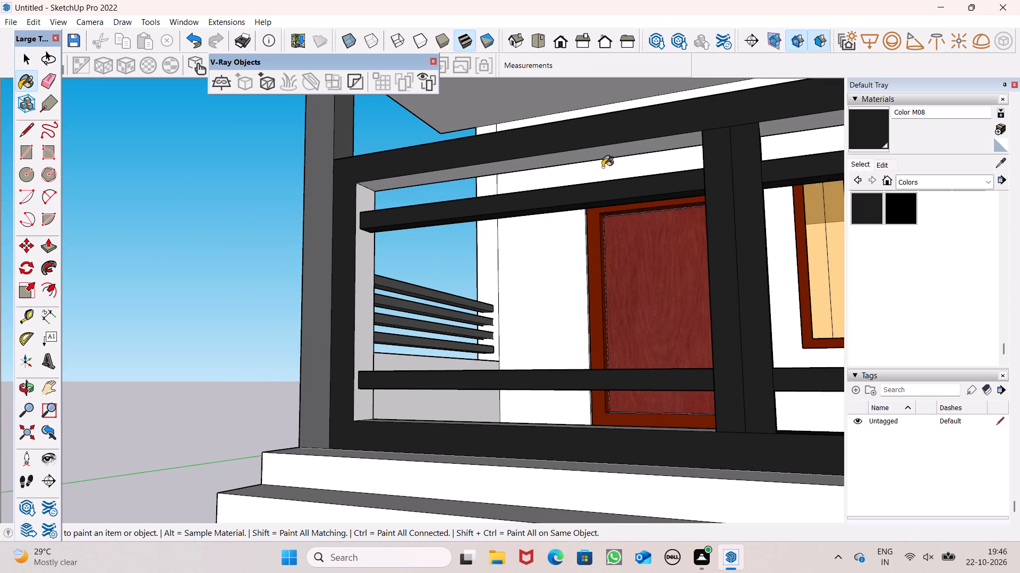
{"action": "left_click", "coordinate": [623, 144]}
{"action": "scroll", "coordinate": [436, 195], "scroll_direction": "down", "scroll_amount": 2}
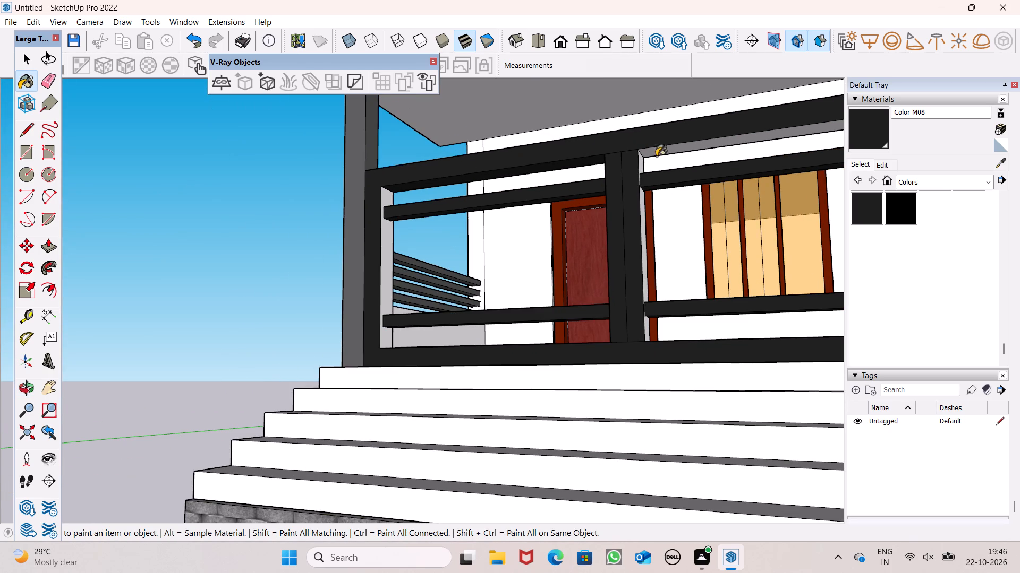
{"action": "left_click", "coordinate": [664, 151]}
Paint the bottom frame's top face between the outer end post and the central post with Color M08.
{"action": "middle_click_drag", "start_coordinate": [576, 288], "coordinate": [500, 366]}
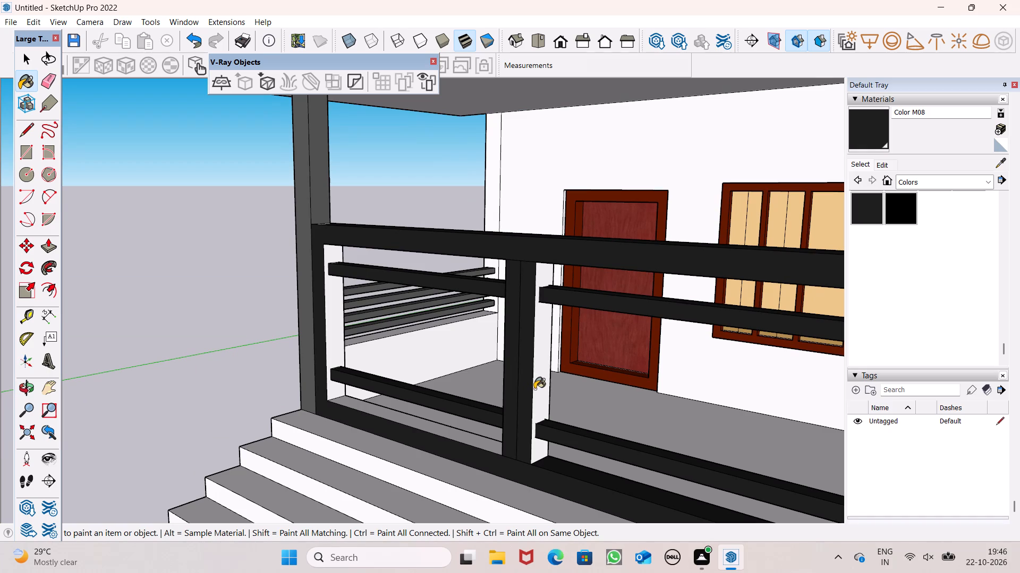
{"action": "left_click", "coordinate": [539, 386]}
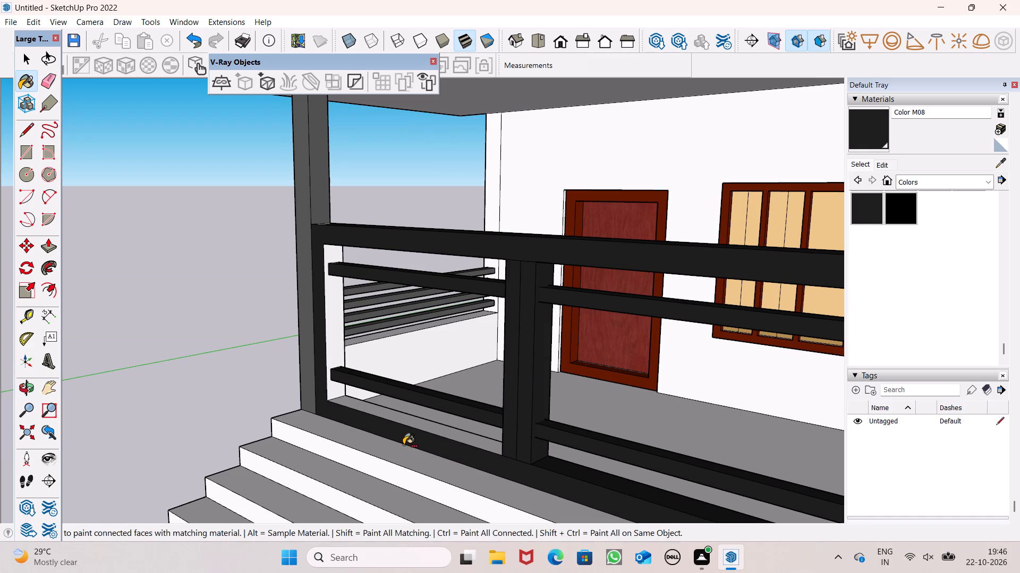
{"action": "key", "text": "ctrl+z"}
{"action": "left_click", "coordinate": [436, 430]}
{"action": "key", "text": "space"}
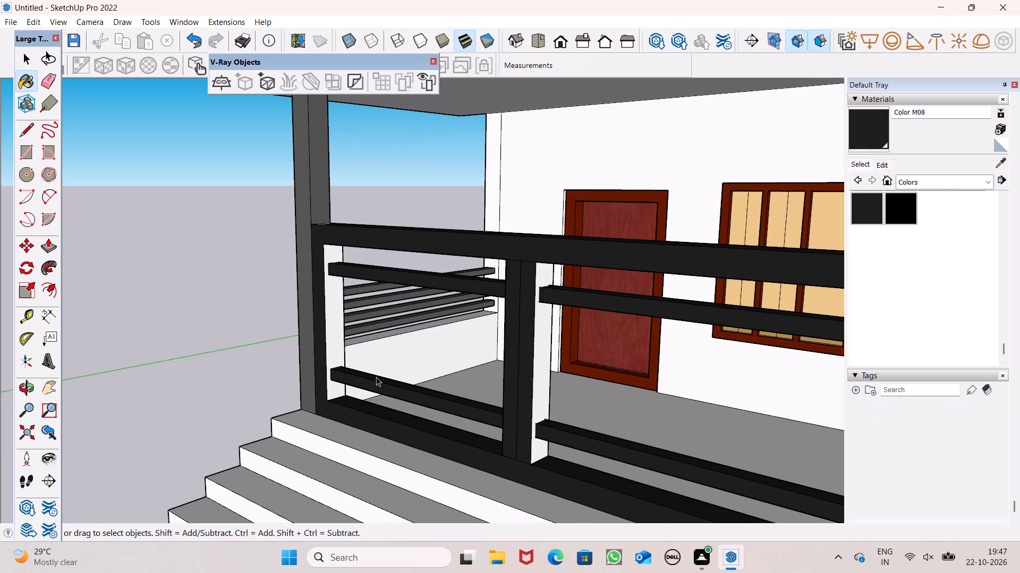
Draw a circle of about 2 1/16" radius on the outer end post's white inner face, just above the lower rail.
{"action": "middle_click_drag", "start_coordinate": [356, 372], "coordinate": [281, 391]}
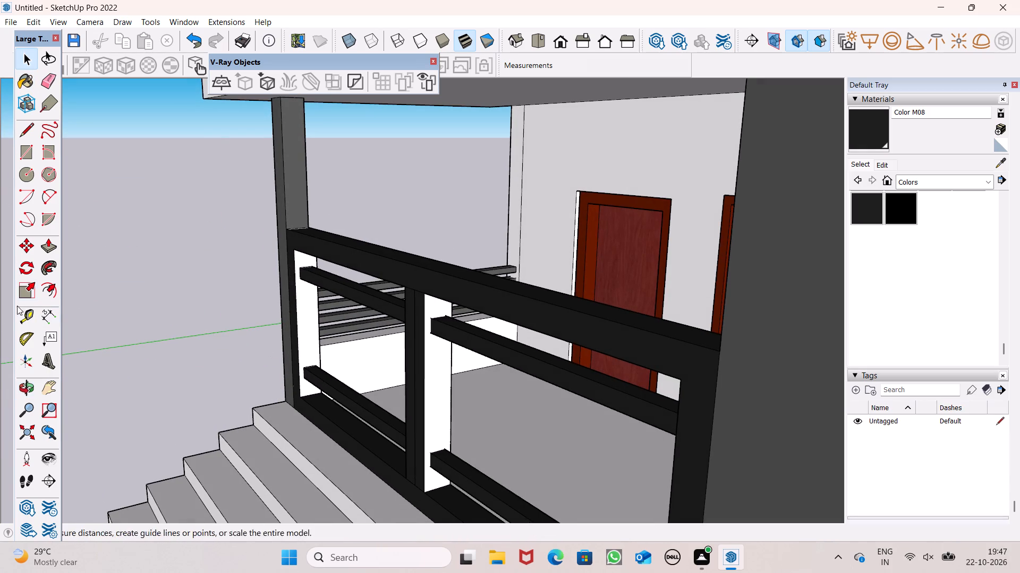
{"action": "left_click", "coordinate": [25, 176]}
{"action": "scroll", "coordinate": [253, 312], "scroll_direction": "up", "scroll_amount": 2}
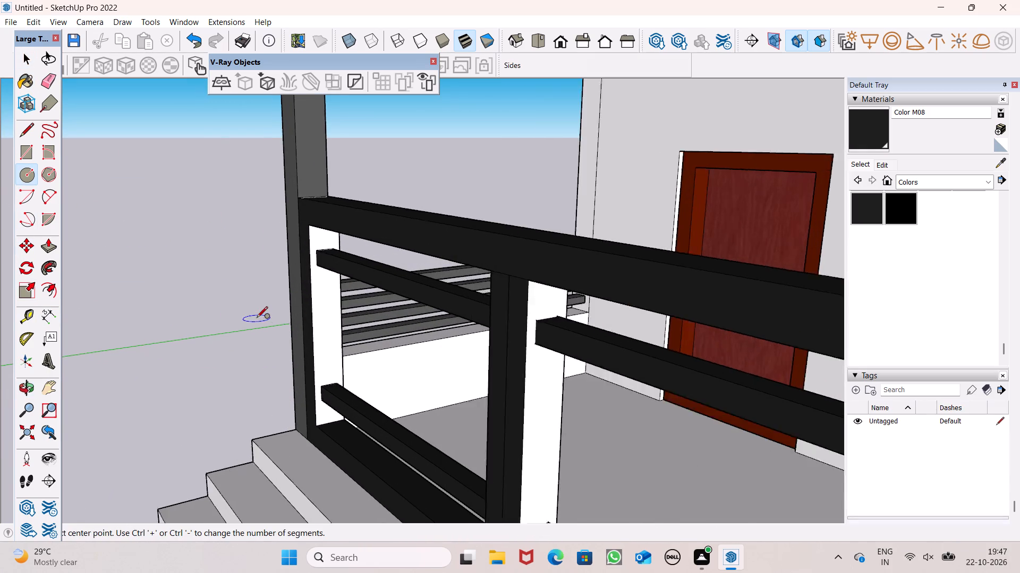
{"action": "scroll", "coordinate": [257, 318], "scroll_direction": "up", "scroll_amount": 1}
{"action": "middle_click_drag", "start_coordinate": [336, 401], "coordinate": [326, 387]}
{"action": "middle_click_drag", "start_coordinate": [338, 373], "coordinate": [337, 352]}
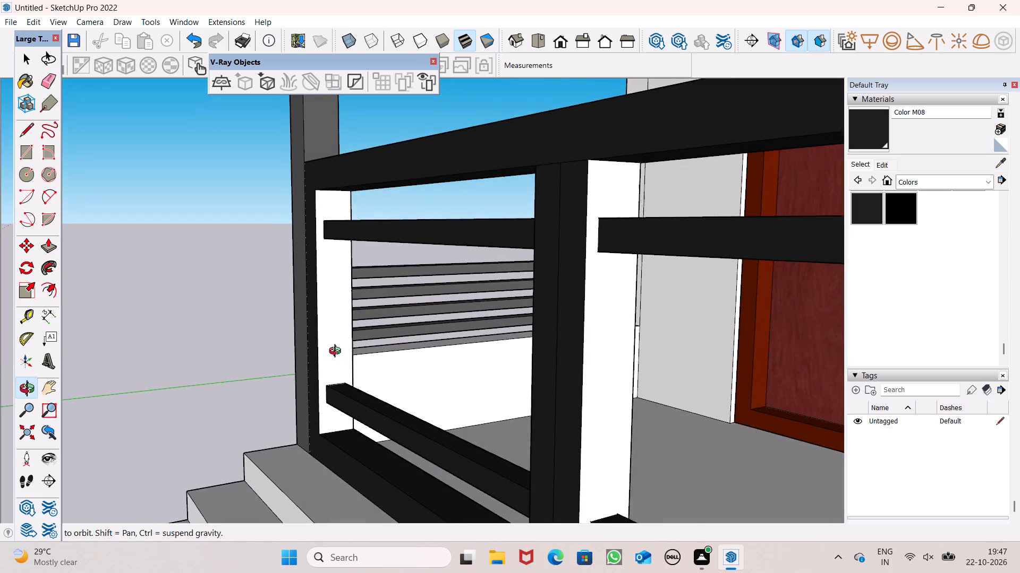
{"action": "middle_click_drag", "start_coordinate": [337, 352], "coordinate": [326, 351]}
{"action": "scroll", "coordinate": [337, 352], "scroll_direction": "up", "scroll_amount": 3}
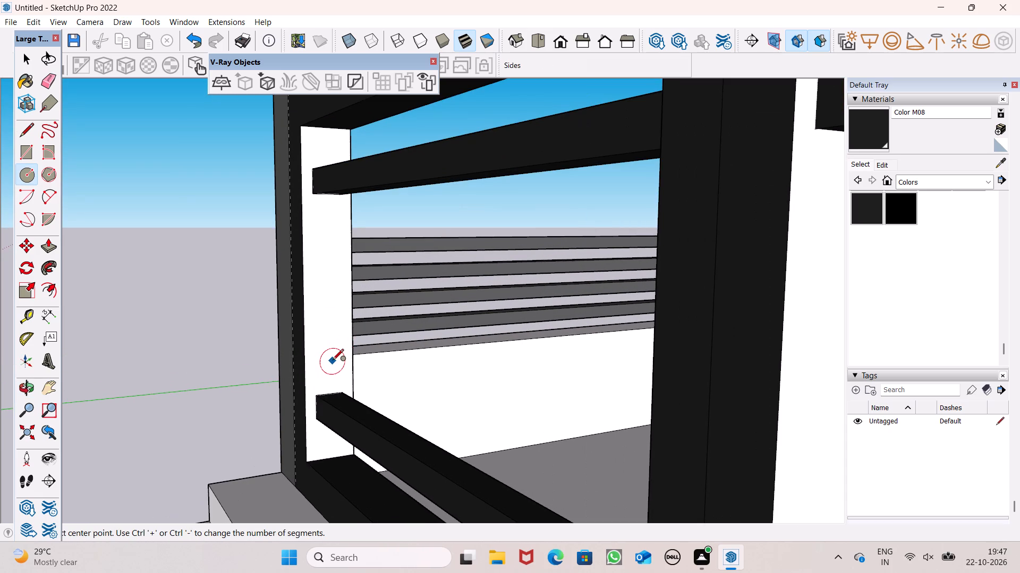
{"action": "left_click", "coordinate": [328, 369]}
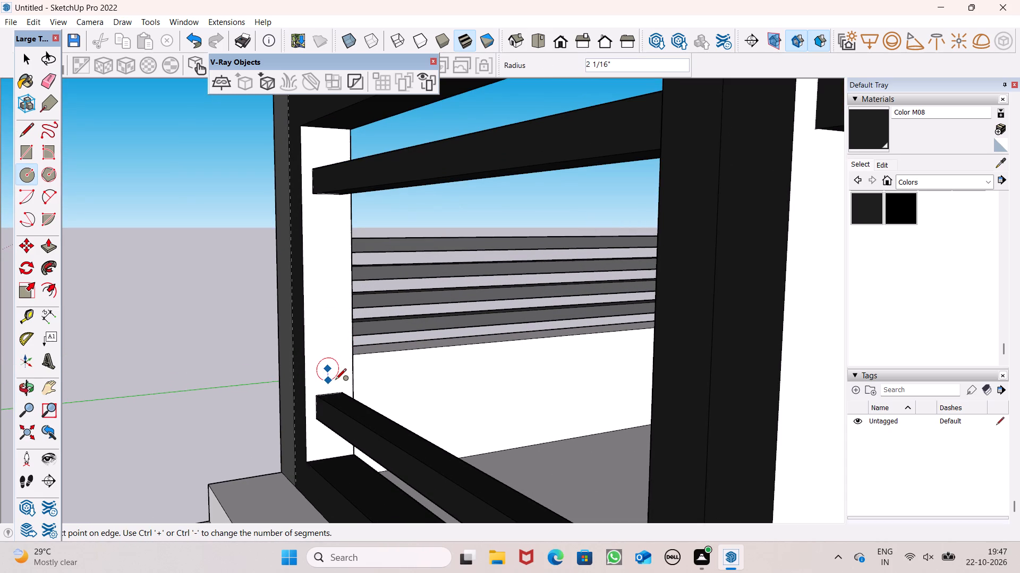
{"action": "left_click", "coordinate": [335, 378]}
Copy the circle 6 1/4" upward along the end post and repeat it as an array of 5 copies.
{"action": "key", "text": "space"}
{"action": "left_click", "coordinate": [330, 367]}
{"action": "left_click", "coordinate": [329, 367]}
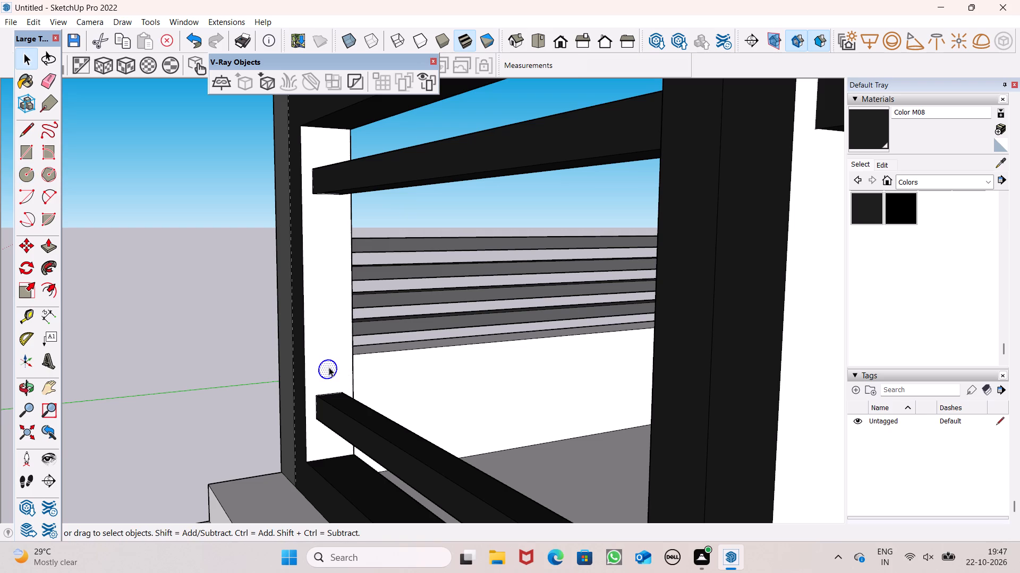
{"action": "key", "text": "m"}
{"action": "key", "text": "Return"}
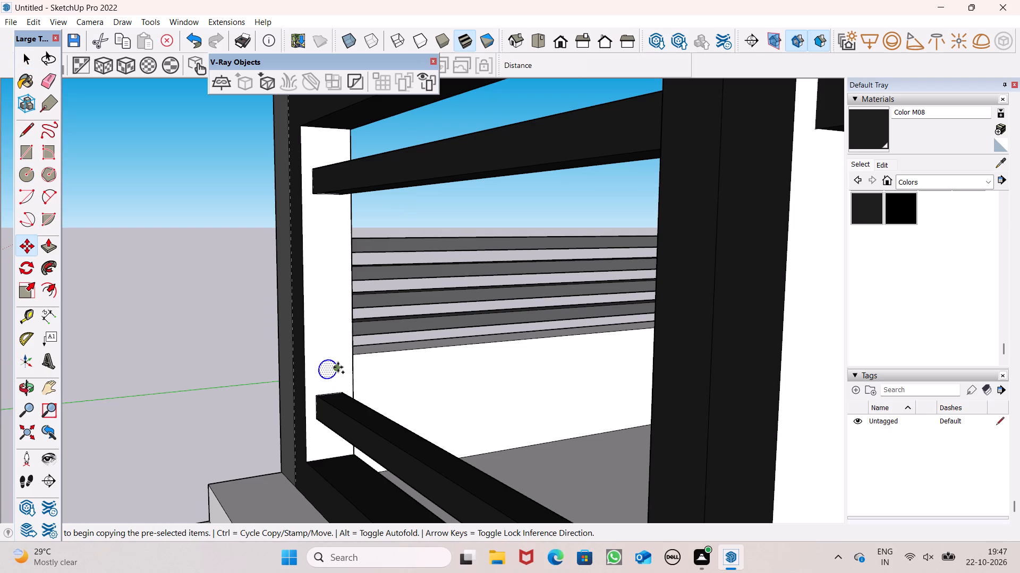
{"action": "left_click_drag", "start_coordinate": [338, 367], "coordinate": [345, 342]}
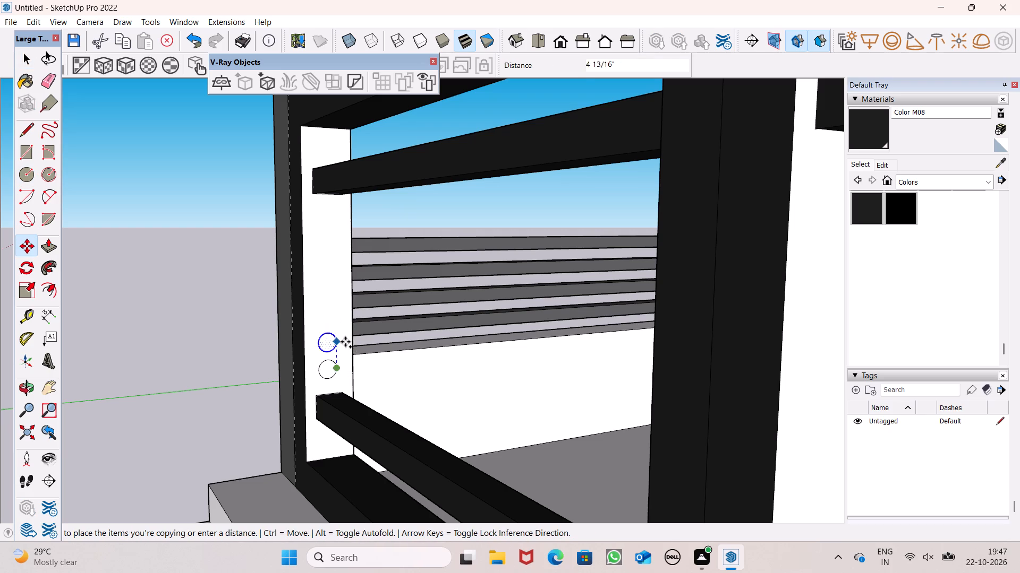
{"action": "left_click_drag", "start_coordinate": [345, 342], "coordinate": [339, 334]}
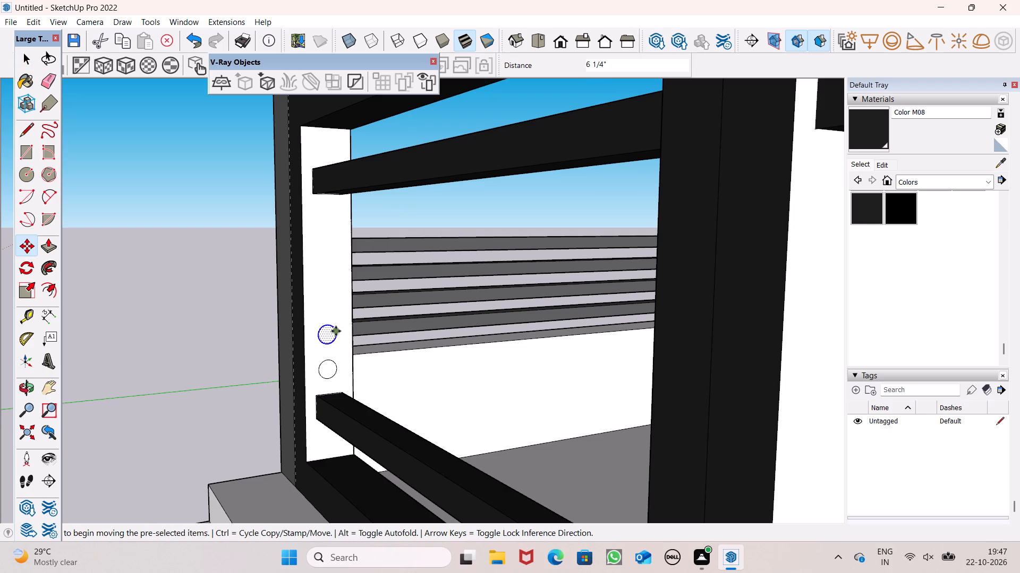
{"action": "key", "text": "shift+asterisk"}
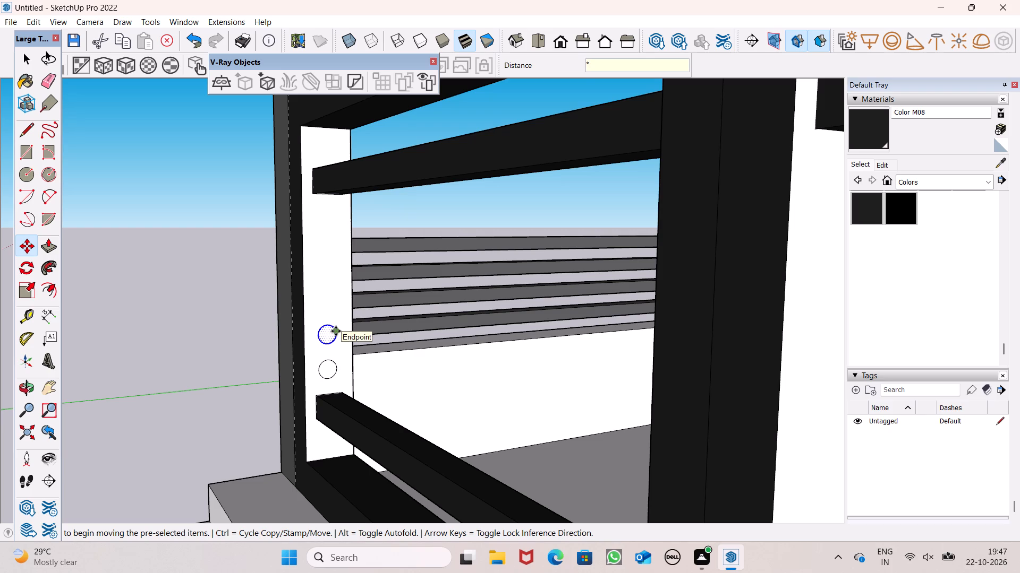
{"action": "key", "text": "5"}
{"action": "key", "text": "Return"}
{"action": "key", "text": "space"}
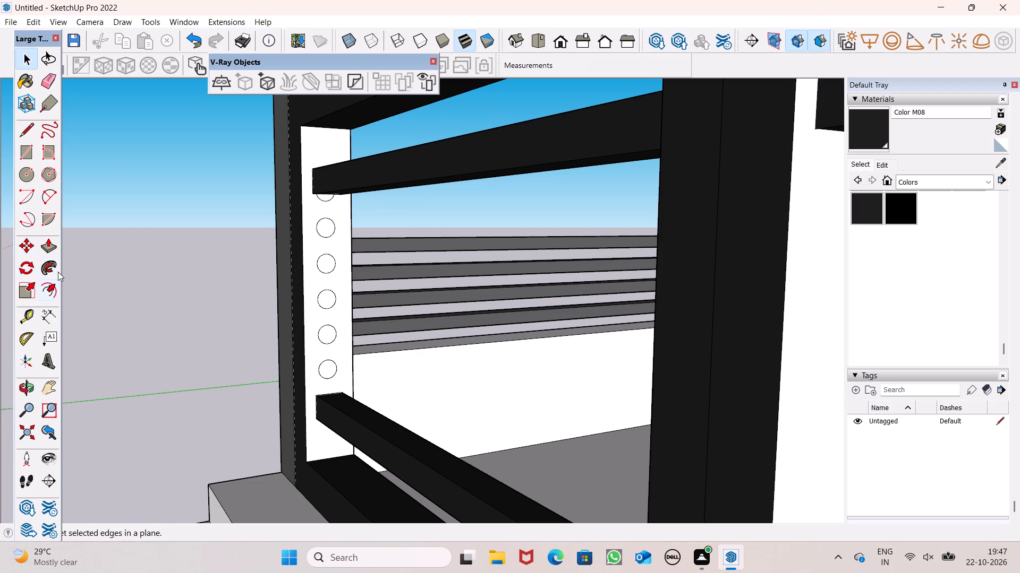
Erase the topmost circle, which overlaps the upper rail on the end post.
{"action": "left_click", "coordinate": [46, 77]}
{"action": "middle_click_drag", "start_coordinate": [260, 180], "coordinate": [278, 166]}
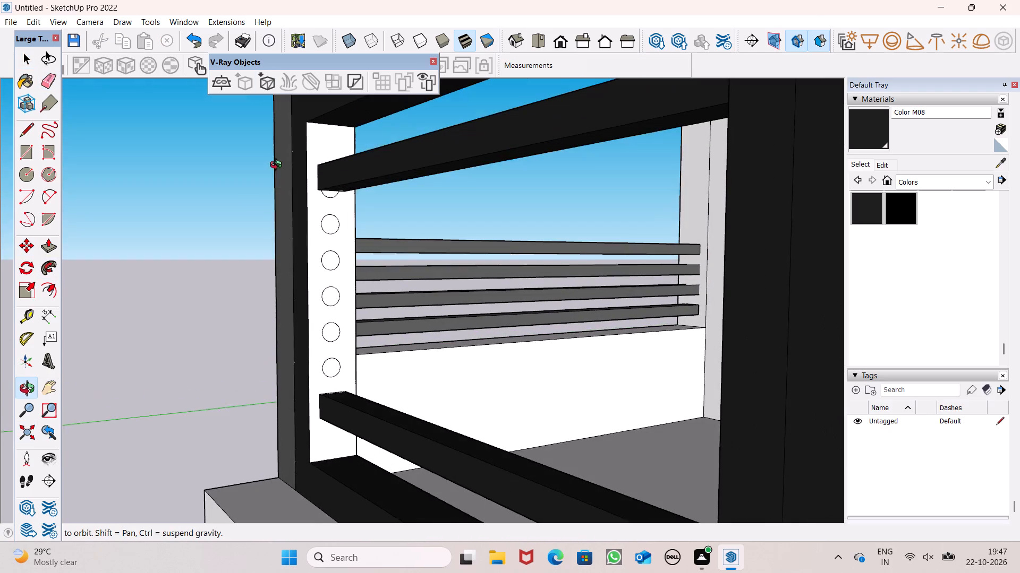
{"action": "middle_click_drag", "start_coordinate": [278, 166], "coordinate": [279, 164]}
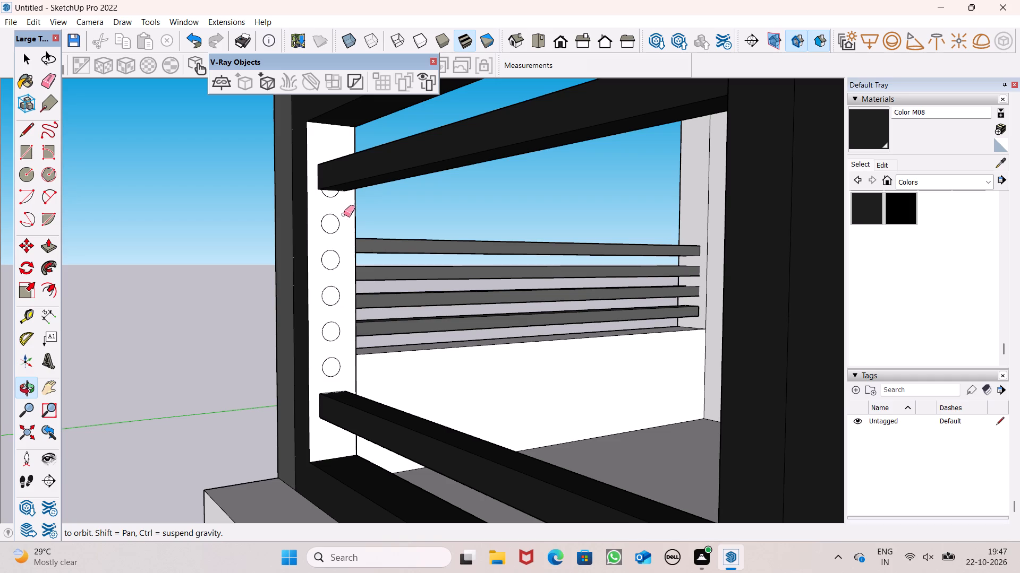
{"action": "left_click_drag", "start_coordinate": [331, 195], "coordinate": [336, 195]}
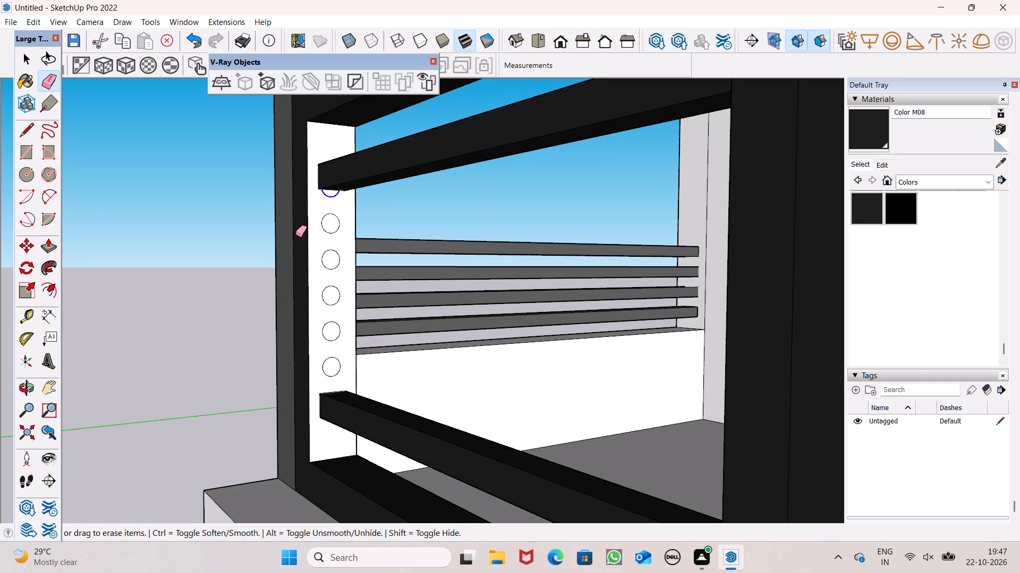
{"action": "key", "text": "space"}
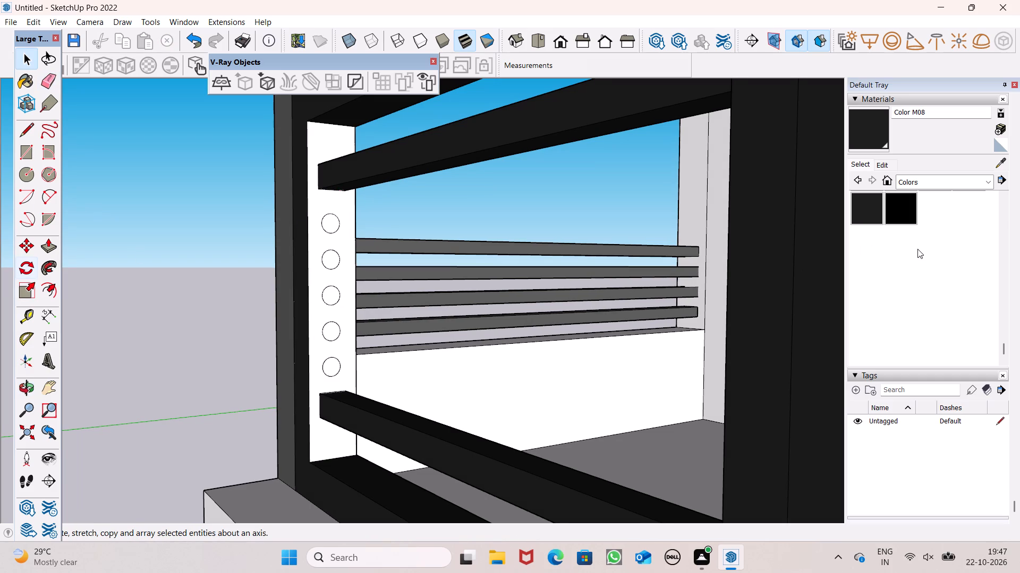
Paint the five circles on the end post's inner face with dark red Color A08.
{"action": "scroll", "coordinate": [917, 249], "scroll_direction": "up", "scroll_amount": 1}
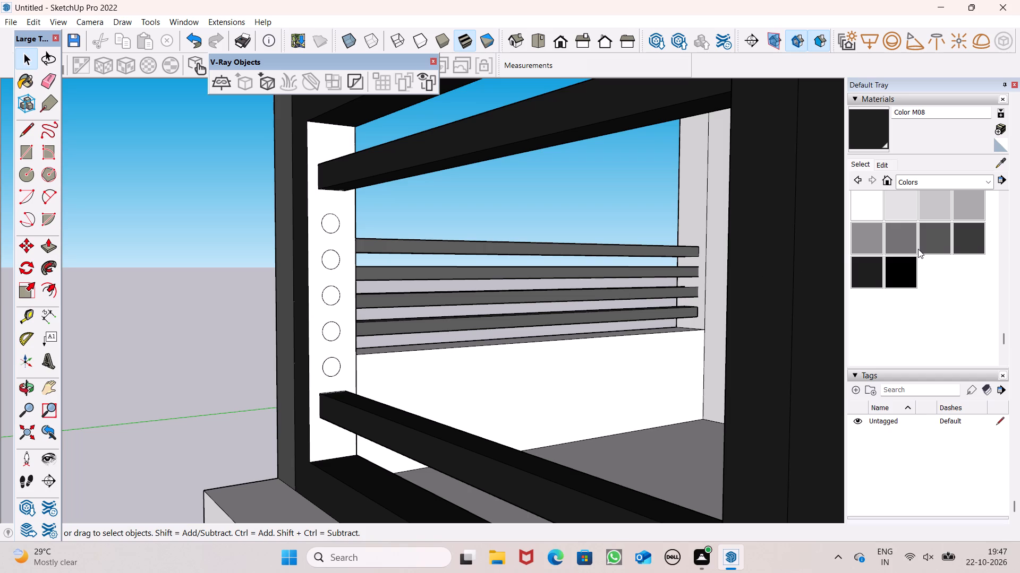
{"action": "scroll", "coordinate": [946, 253], "scroll_direction": "up", "scroll_amount": 4}
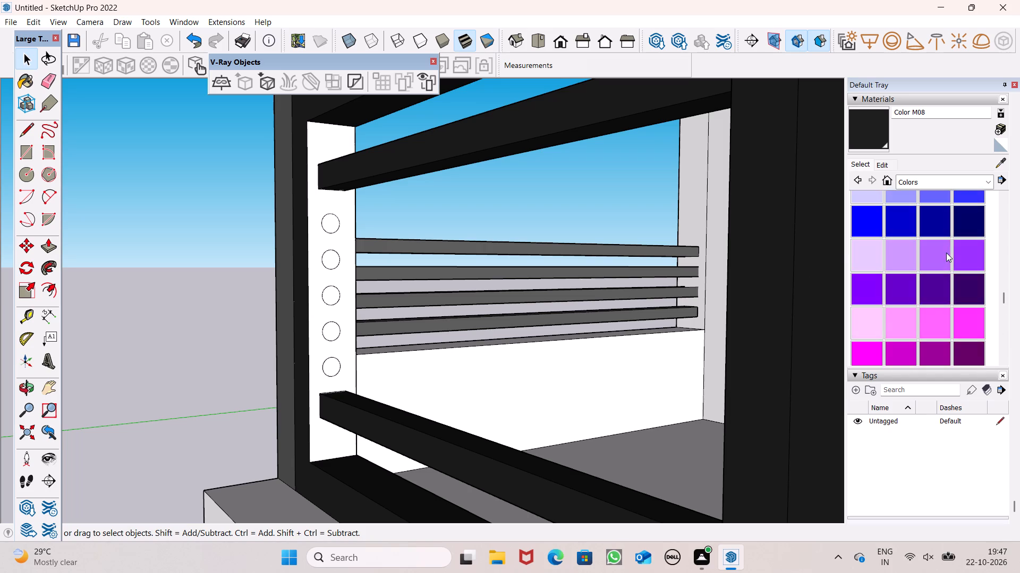
{"action": "scroll", "coordinate": [947, 253], "scroll_direction": "up", "scroll_amount": 5}
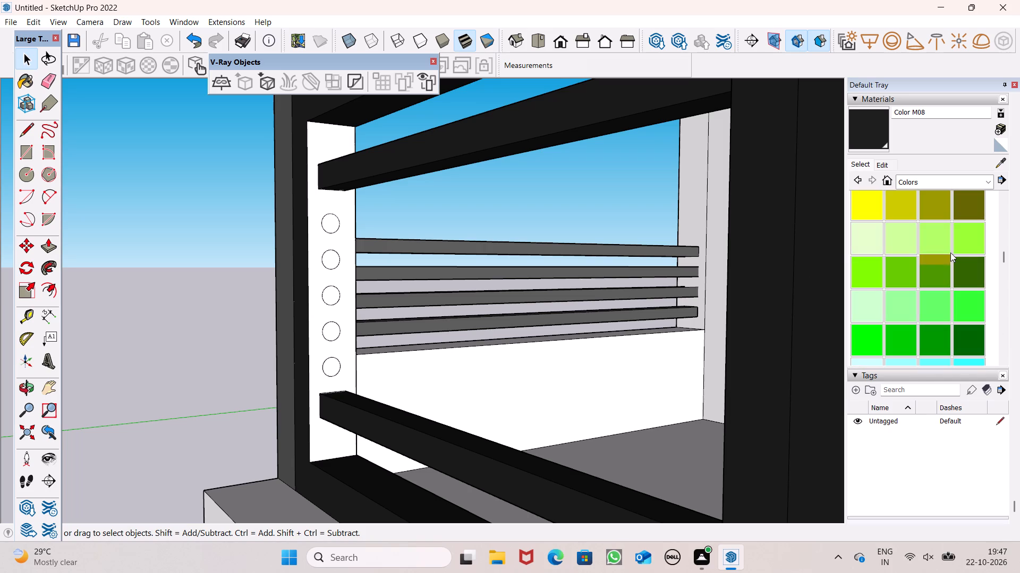
{"action": "scroll", "coordinate": [950, 253], "scroll_direction": "up", "scroll_amount": 4}
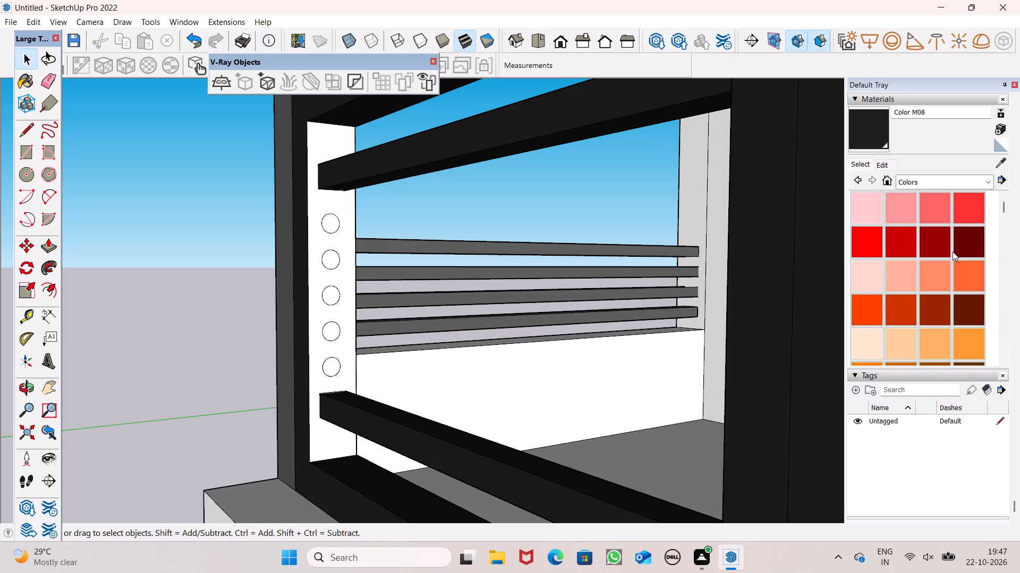
{"action": "left_click", "coordinate": [971, 242]}
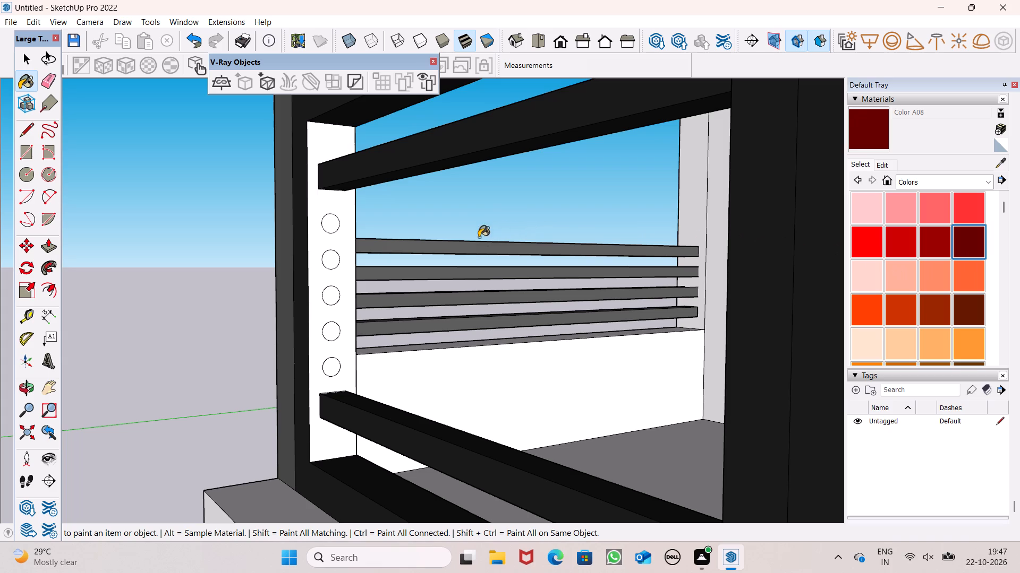
{"action": "scroll", "coordinate": [394, 249], "scroll_direction": "up", "scroll_amount": 4}
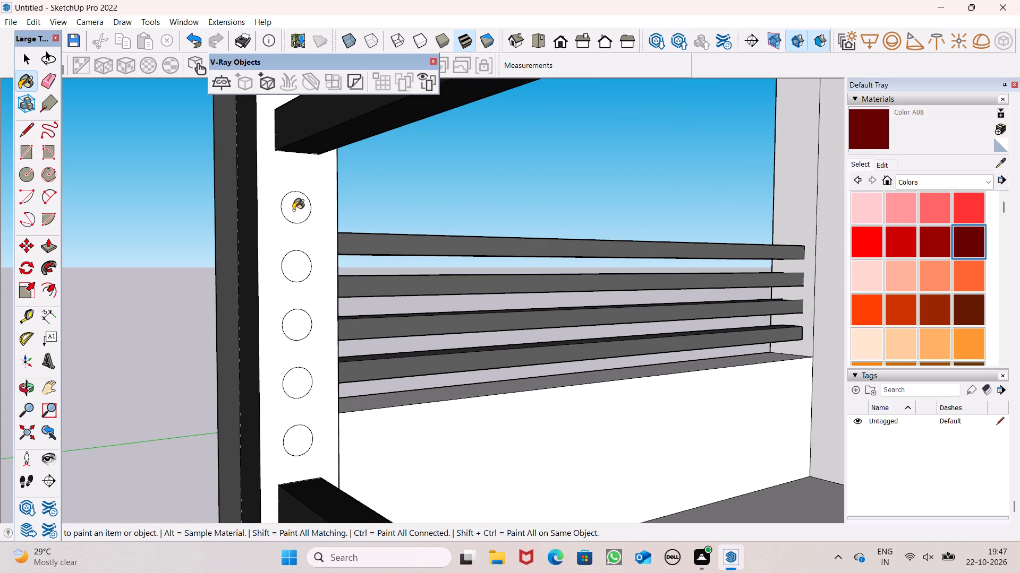
{"action": "left_click", "coordinate": [293, 210]}
{"action": "left_click", "coordinate": [303, 274]}
{"action": "left_click", "coordinate": [299, 332]}
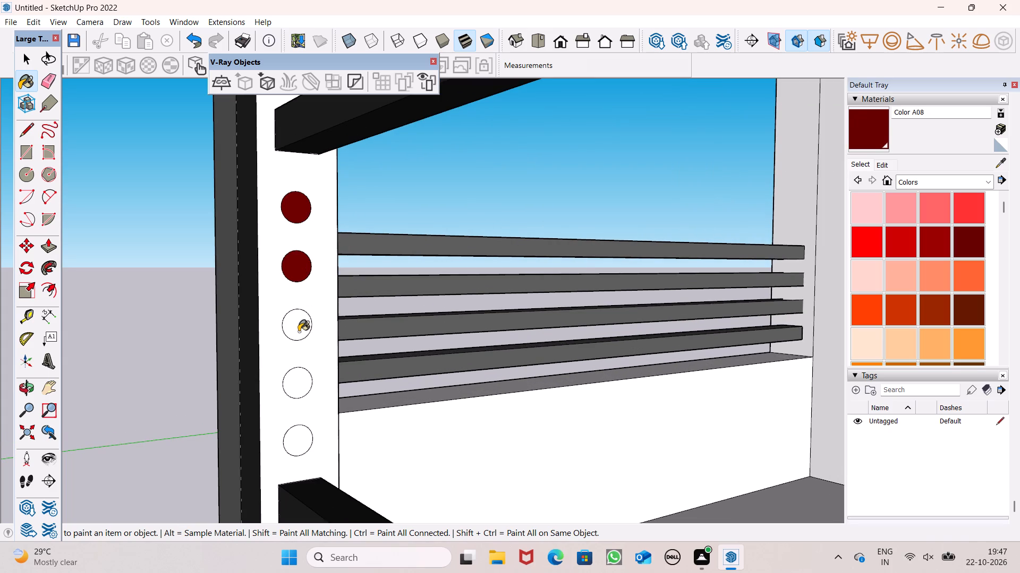
{"action": "left_click", "coordinate": [303, 385]}
{"action": "scroll", "coordinate": [375, 294], "scroll_direction": "down", "scroll_amount": 4}
{"action": "scroll", "coordinate": [336, 418], "scroll_direction": "up", "scroll_amount": 2}
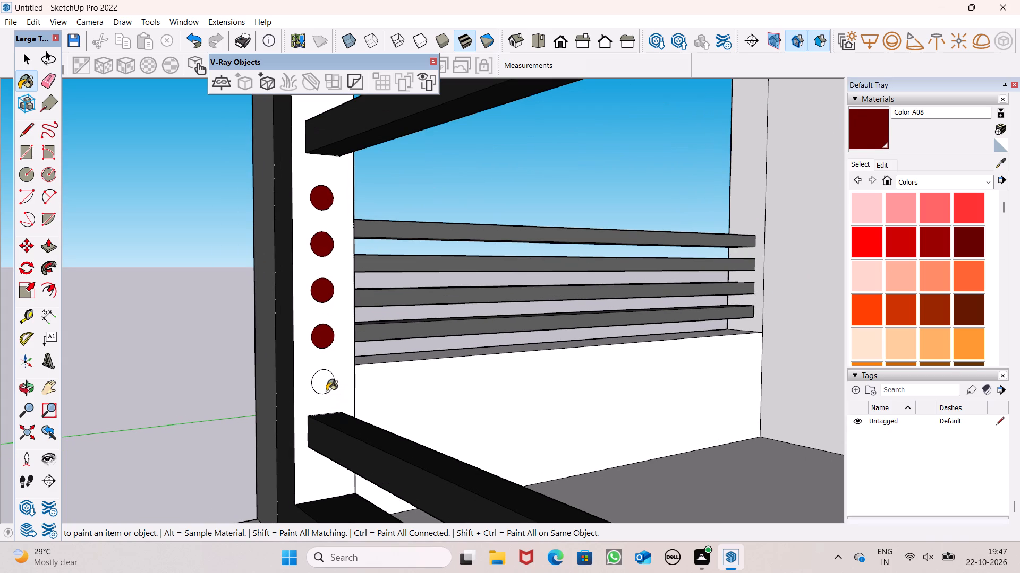
{"action": "left_click", "coordinate": [326, 385]}
{"action": "key", "text": "space"}
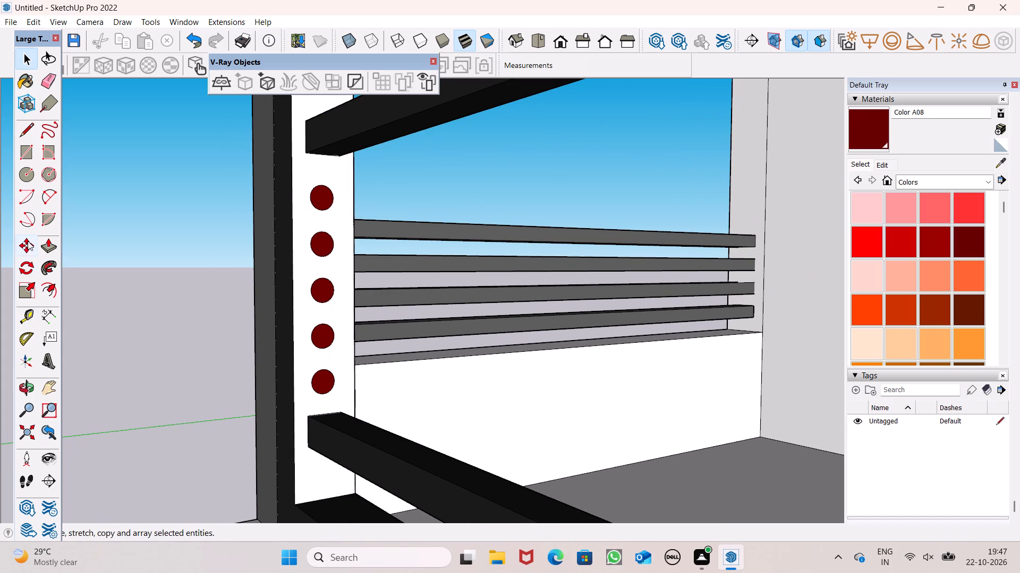
Extrude the topmost red circle about 4' 7 3/4" from the end post toward the central post.
{"action": "left_click", "coordinate": [50, 245]}
{"action": "middle_click_drag", "start_coordinate": [198, 285], "coordinate": [233, 302]}
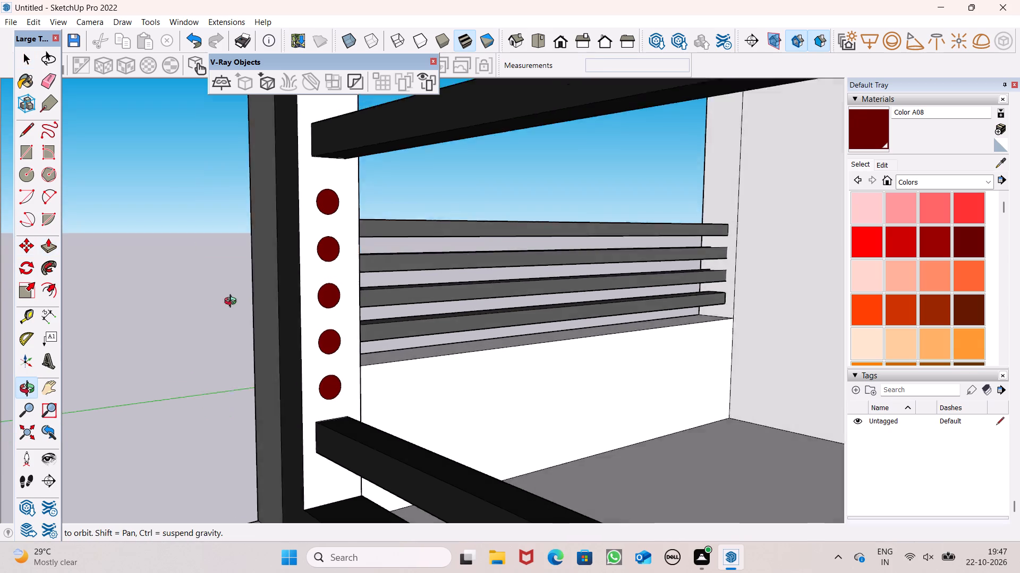
{"action": "middle_click_drag", "start_coordinate": [233, 302], "coordinate": [282, 299]}
{"action": "scroll", "coordinate": [300, 285], "scroll_direction": "up", "scroll_amount": 1}
{"action": "left_click_drag", "start_coordinate": [356, 202], "coordinate": [704, 298]}
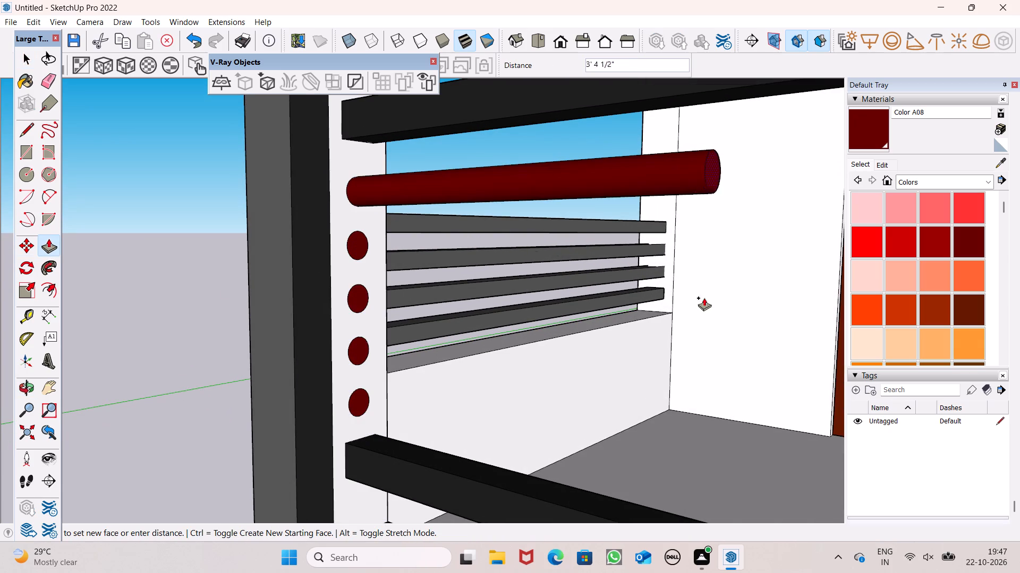
{"action": "left_click_drag", "start_coordinate": [704, 298], "coordinate": [863, 327]}
{"action": "scroll", "coordinate": [392, 248], "scroll_direction": "down", "scroll_amount": 6}
{"action": "scroll", "coordinate": [332, 223], "scroll_direction": "down", "scroll_amount": 4}
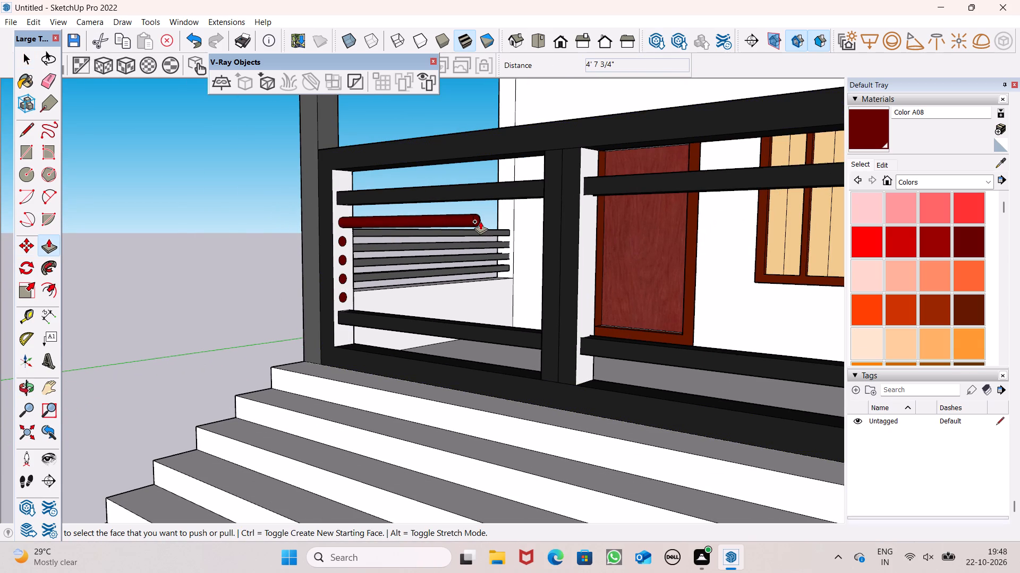
Extend the topmost red bar by about 6' 3/4" through the central post into the second railing bay.
{"action": "left_click_drag", "start_coordinate": [480, 221], "coordinate": [533, 225], "text": "ctrl"}
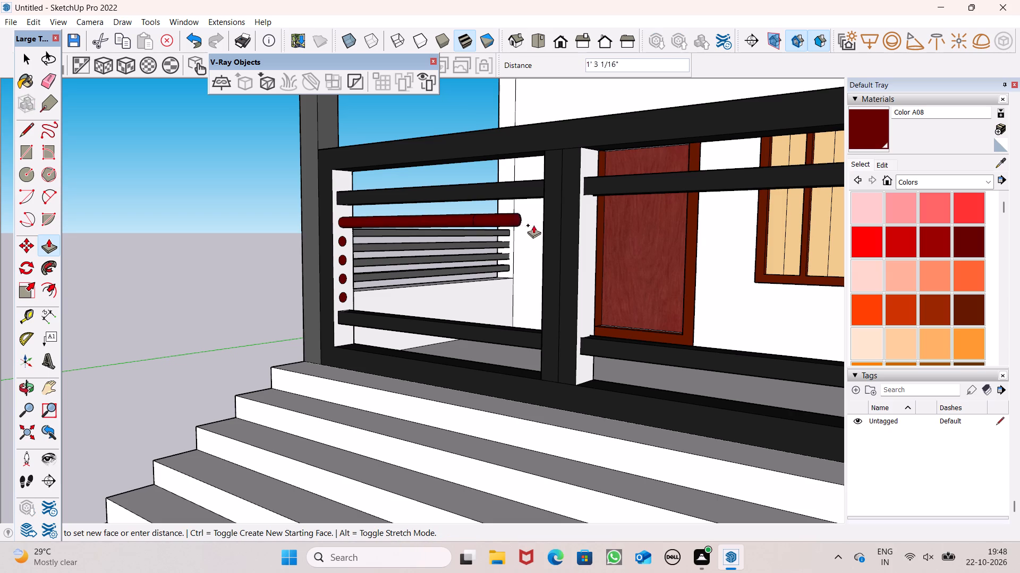
{"action": "left_click_drag", "start_coordinate": [533, 225], "coordinate": [607, 232], "text": "ctrl"}
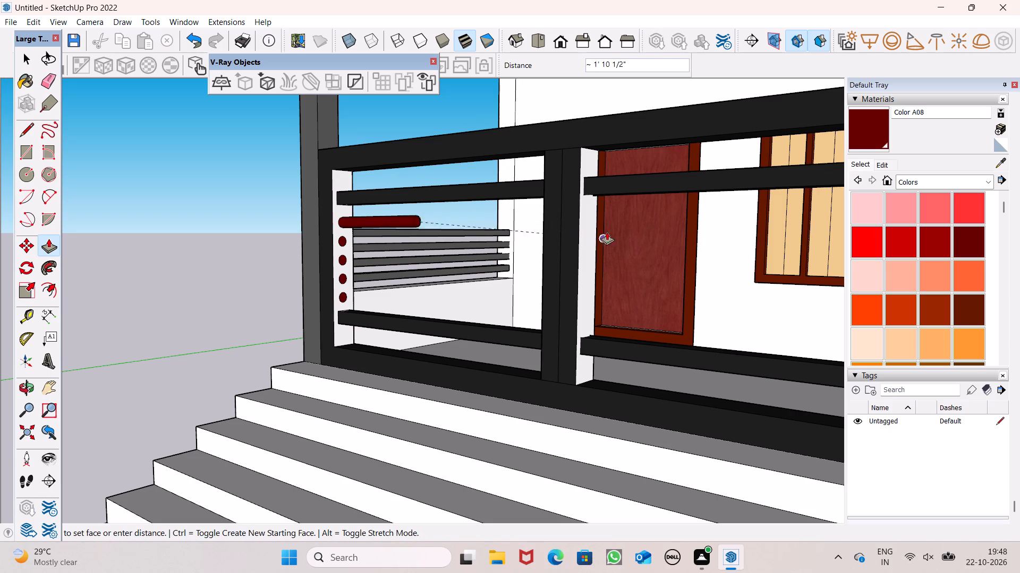
{"action": "left_click_drag", "start_coordinate": [607, 232], "coordinate": [751, 264], "text": "ctrl"}
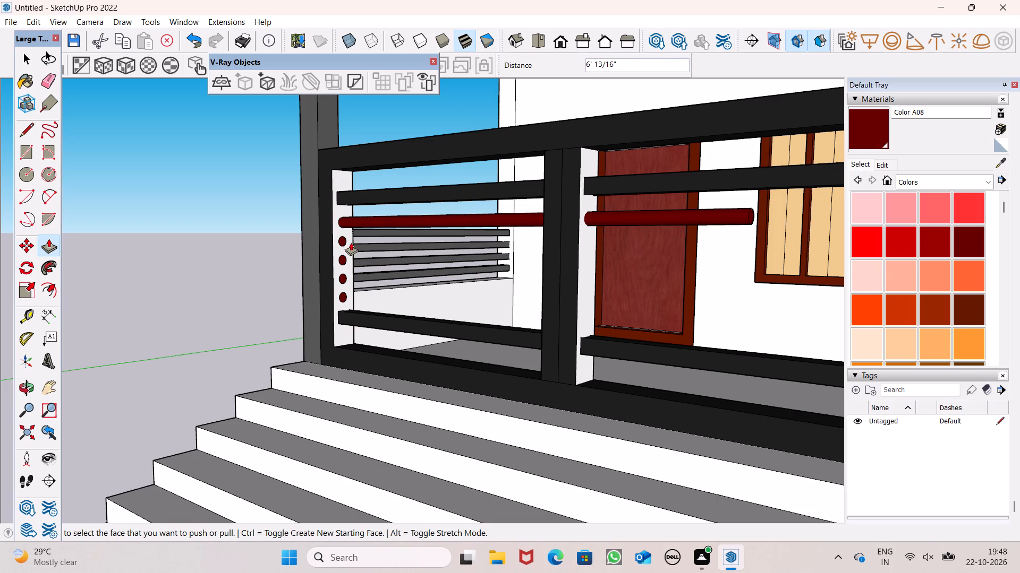
Extrude the remaining four red circles through the central post by about 9' 5", 10' 10 1/2", 12' and 9' 8 3/4", from top to bottom.
{"action": "scroll", "coordinate": [350, 242], "scroll_direction": "up", "scroll_amount": 2}
{"action": "left_click_drag", "start_coordinate": [342, 239], "coordinate": [430, 243]}
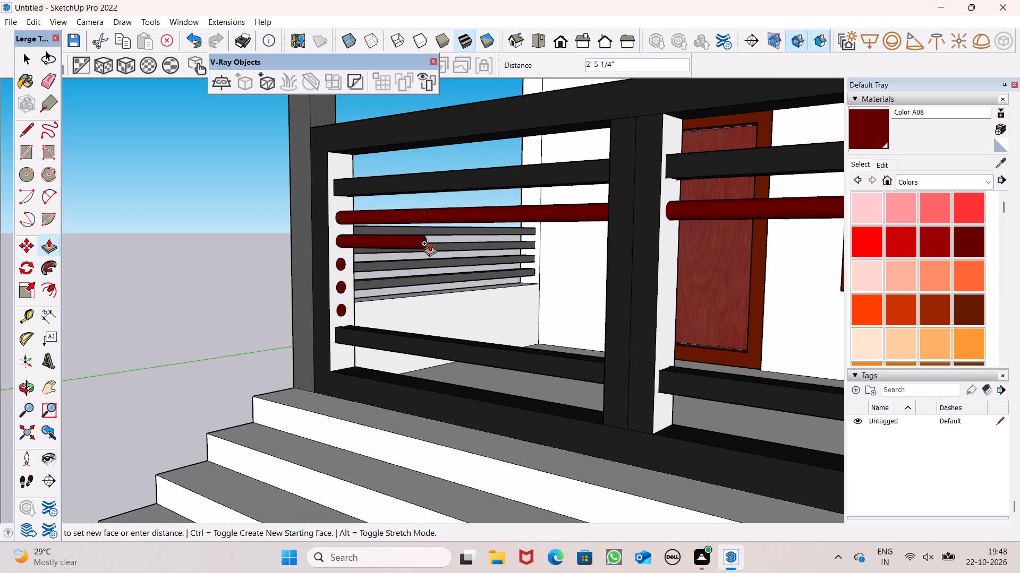
{"action": "left_click_drag", "start_coordinate": [430, 243], "coordinate": [802, 283]}
{"action": "scroll", "coordinate": [227, 277], "scroll_direction": "down", "scroll_amount": 2}
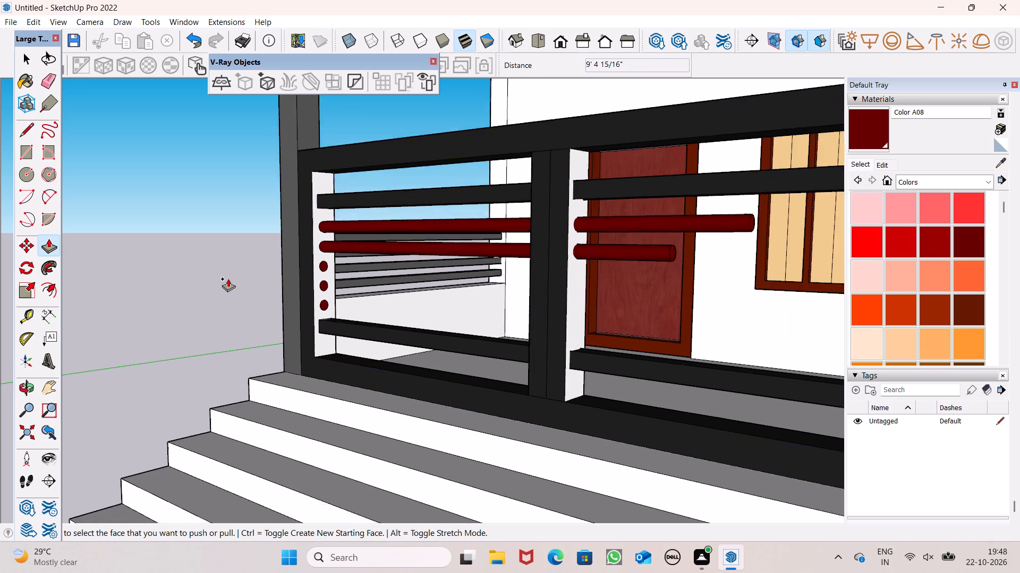
{"action": "scroll", "coordinate": [228, 279], "scroll_direction": "down", "scroll_amount": 1}
{"action": "left_click_drag", "start_coordinate": [300, 268], "coordinate": [449, 288]}
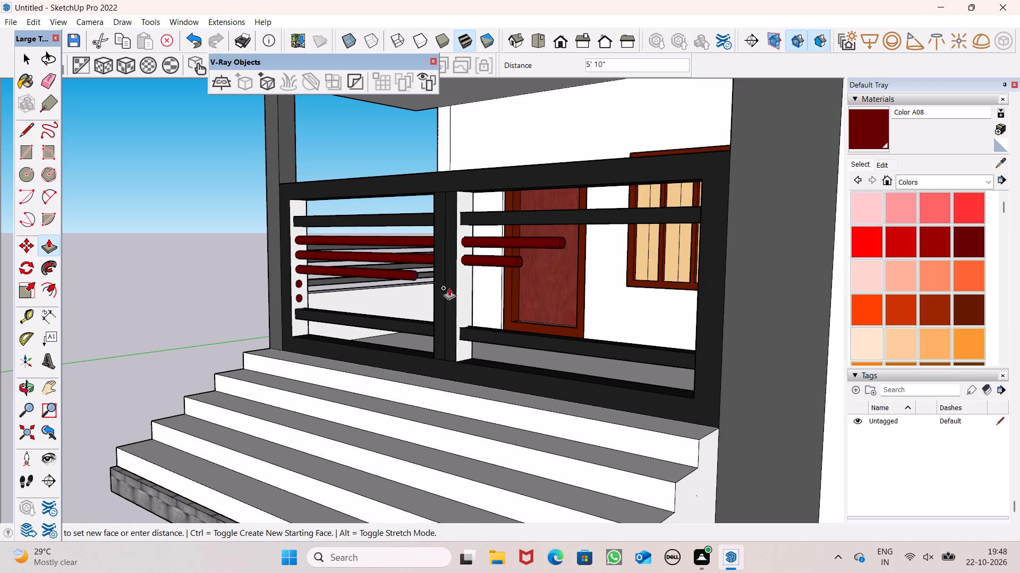
{"action": "left_click_drag", "start_coordinate": [449, 288], "coordinate": [566, 306]}
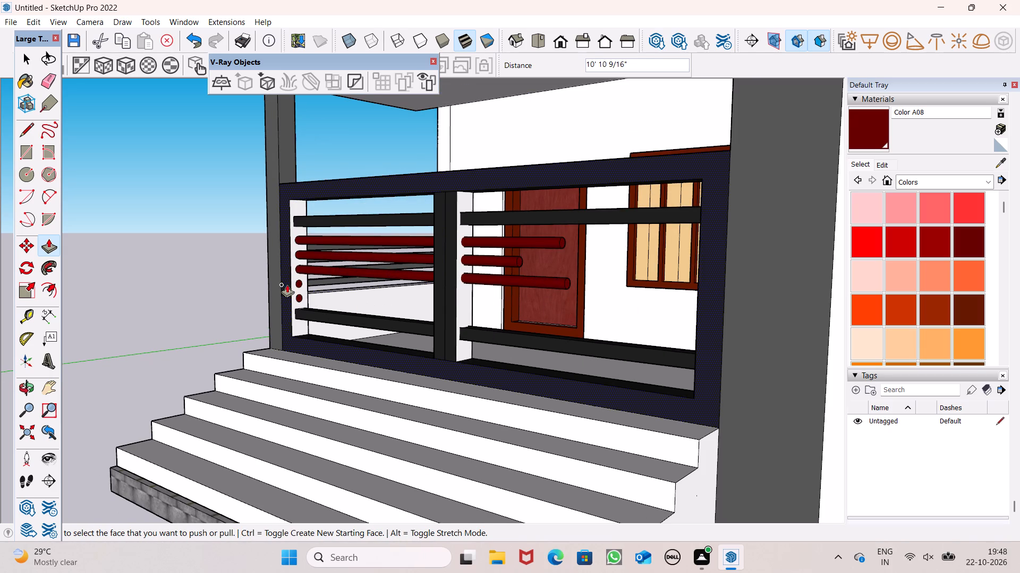
{"action": "left_click_drag", "start_coordinate": [299, 284], "coordinate": [605, 333]}
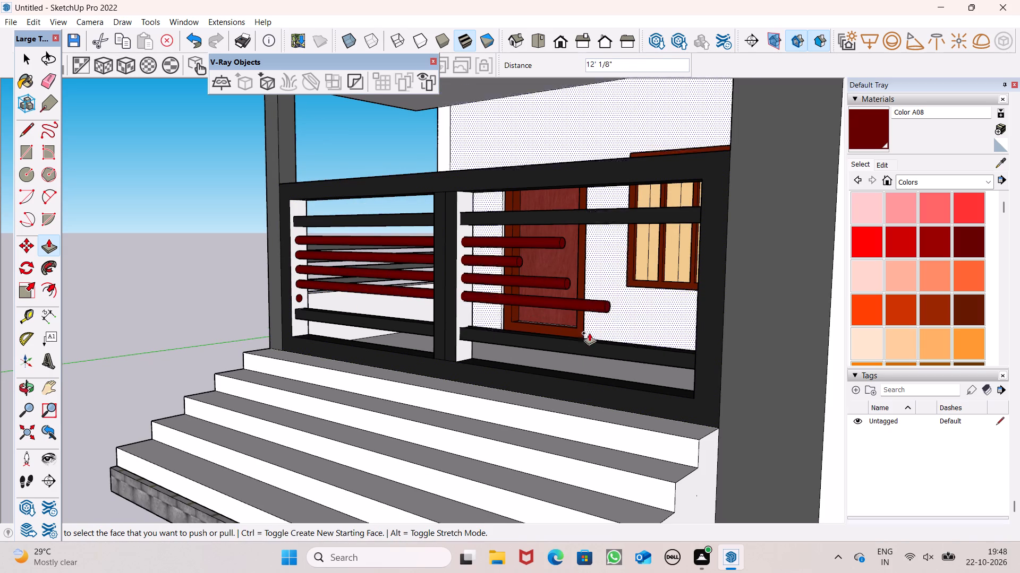
{"action": "scroll", "coordinate": [338, 297], "scroll_direction": "up", "scroll_amount": 5}
{"action": "left_click_drag", "start_coordinate": [274, 302], "coordinate": [486, 336]}
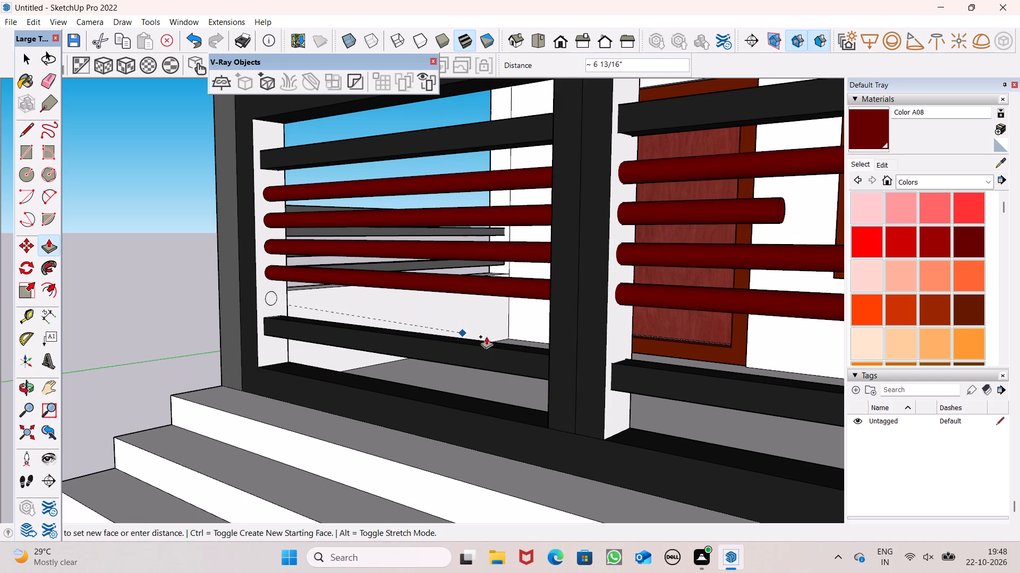
{"action": "left_click_drag", "start_coordinate": [486, 336], "coordinate": [805, 372]}
{"action": "scroll", "coordinate": [305, 279], "scroll_direction": "down", "scroll_amount": 4}
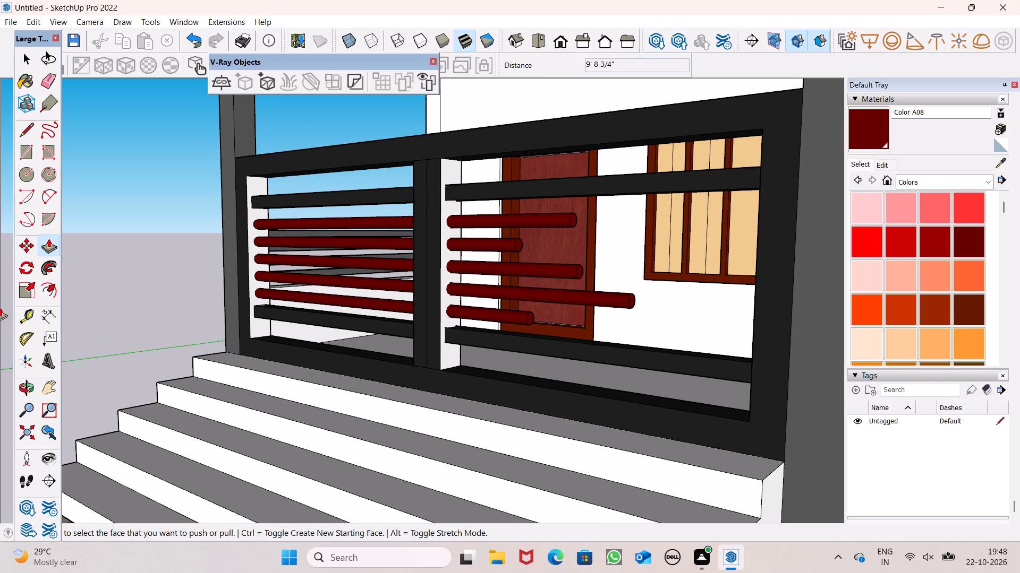
Extend the top two red bars to the far end post by about 3' 7 1/2" and 4' 11".
{"action": "scroll", "coordinate": [265, 248], "scroll_direction": "down", "scroll_amount": 1}
{"action": "middle_click_drag", "start_coordinate": [565, 324], "coordinate": [630, 345]}
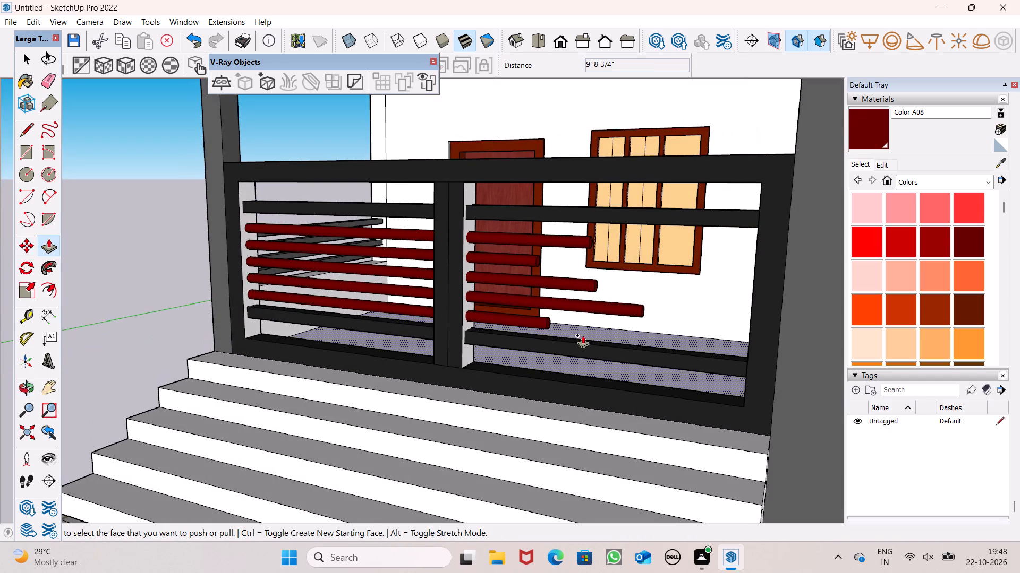
{"action": "scroll", "coordinate": [588, 318], "scroll_direction": "up", "scroll_amount": 7}
{"action": "scroll", "coordinate": [465, 331], "scroll_direction": "down", "scroll_amount": 5}
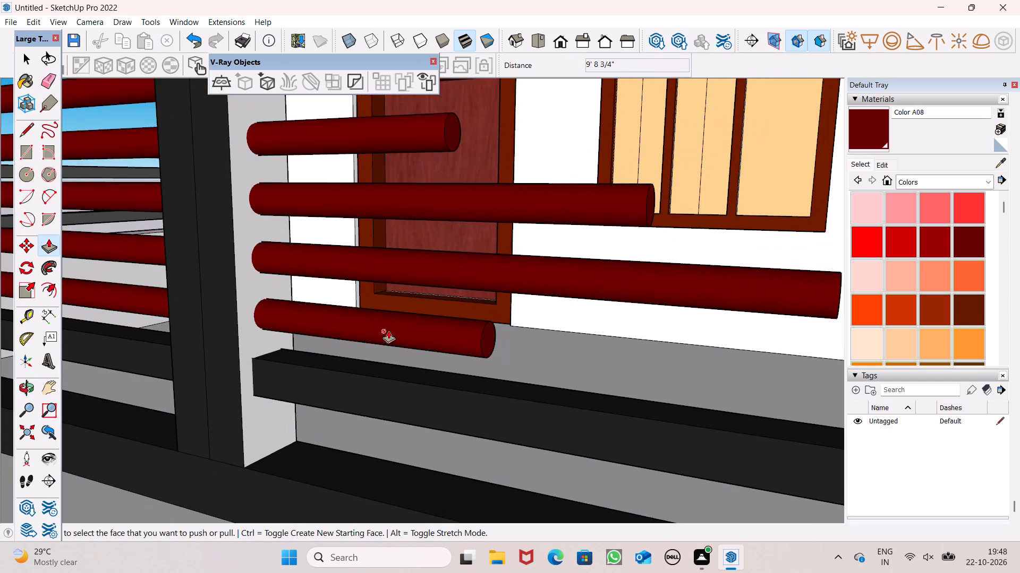
{"action": "scroll", "coordinate": [443, 314], "scroll_direction": "down", "scroll_amount": 3}
{"action": "scroll", "coordinate": [503, 263], "scroll_direction": "down", "scroll_amount": 2}
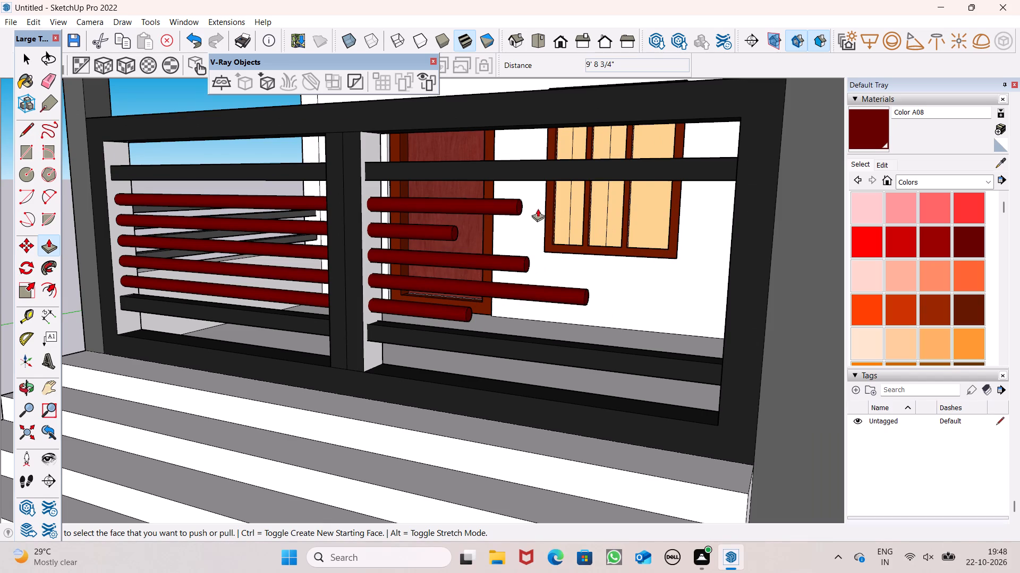
{"action": "left_click_drag", "start_coordinate": [520, 206], "coordinate": [670, 223]}
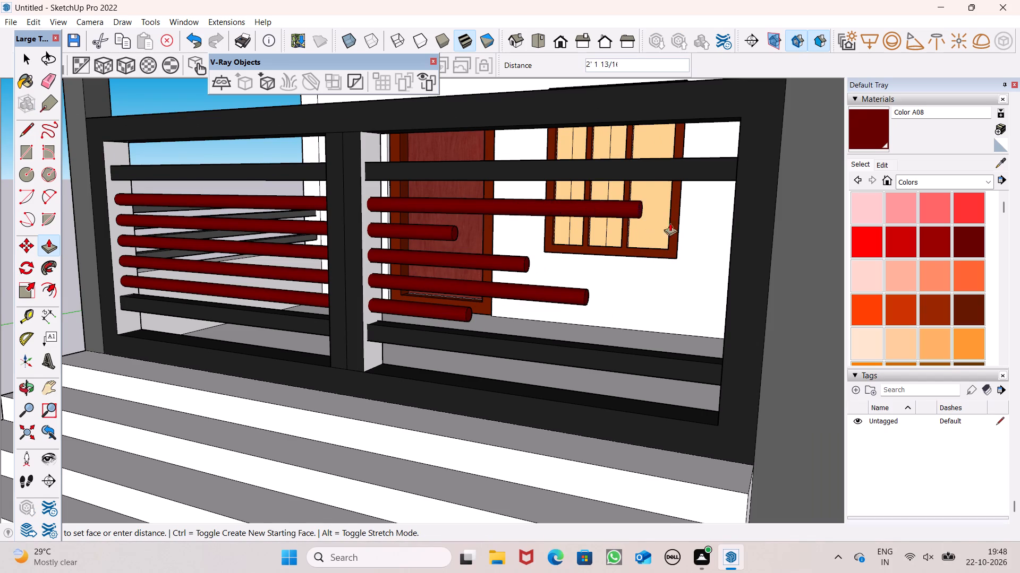
{"action": "left_click_drag", "start_coordinate": [670, 223], "coordinate": [736, 223]}
{"action": "middle_click_drag", "start_coordinate": [725, 280], "coordinate": [851, 259]}
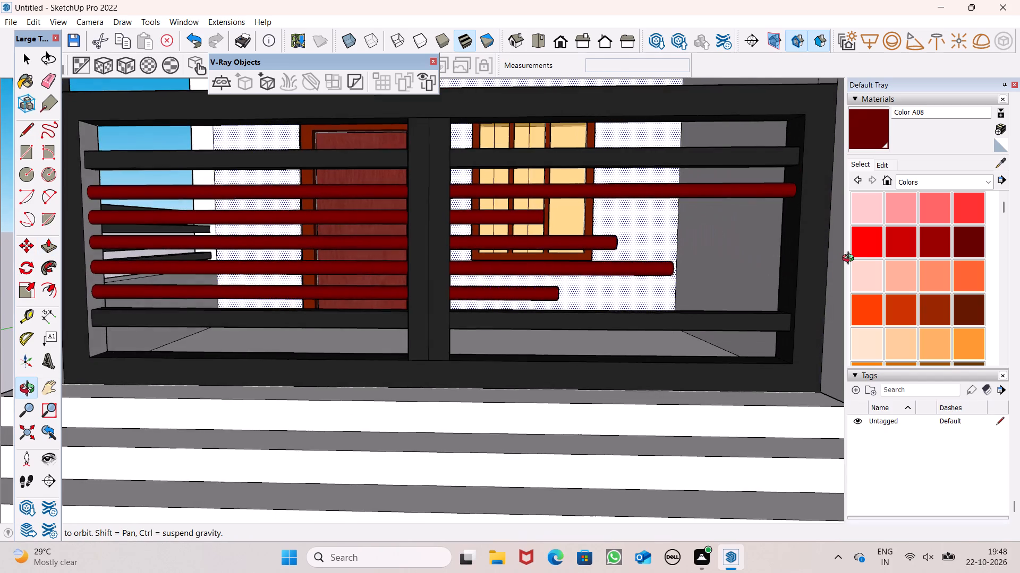
{"action": "middle_click_drag", "start_coordinate": [851, 259], "coordinate": [770, 276]}
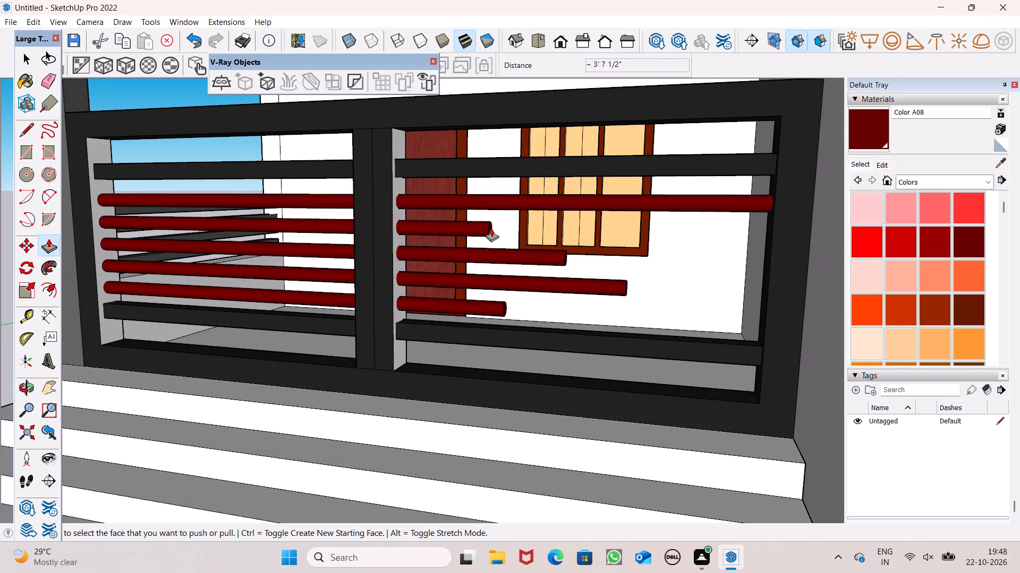
{"action": "left_click_drag", "start_coordinate": [491, 229], "coordinate": [771, 245]}
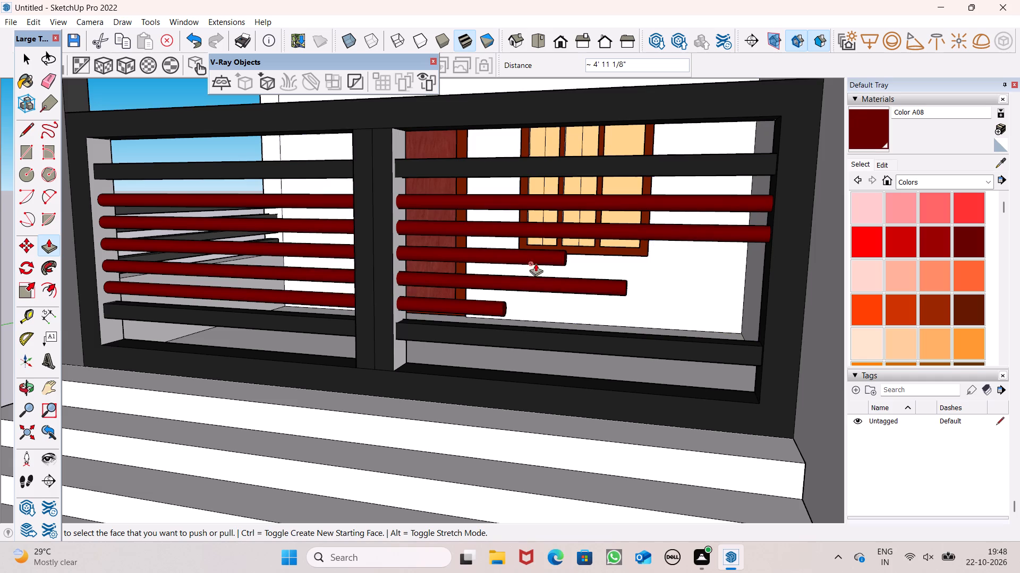
Extend the third red bar from the top across the second bay to the far end post.
{"action": "middle_click_drag", "start_coordinate": [588, 272], "coordinate": [548, 277]}
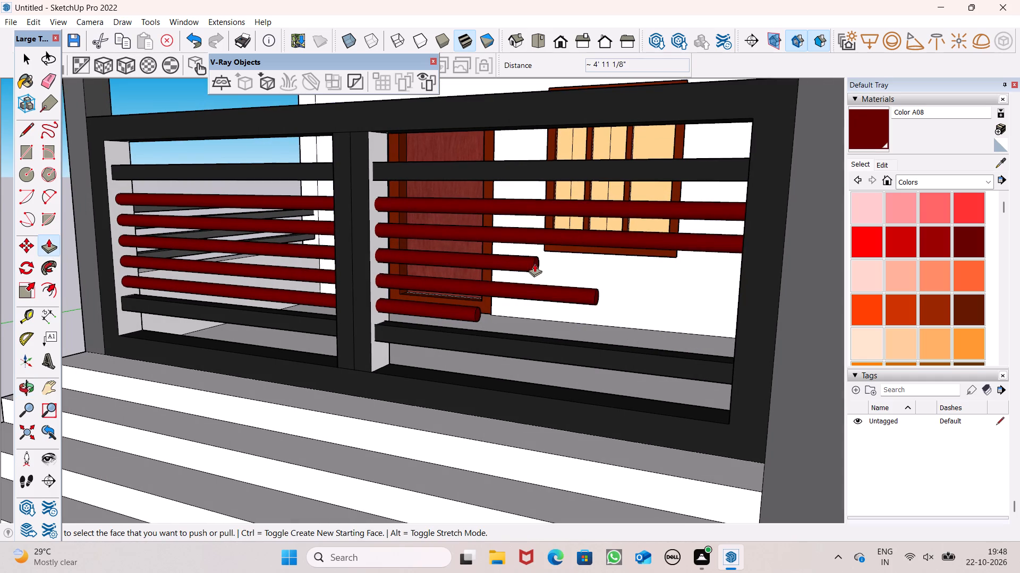
{"action": "left_click_drag", "start_coordinate": [534, 264], "coordinate": [680, 281]}
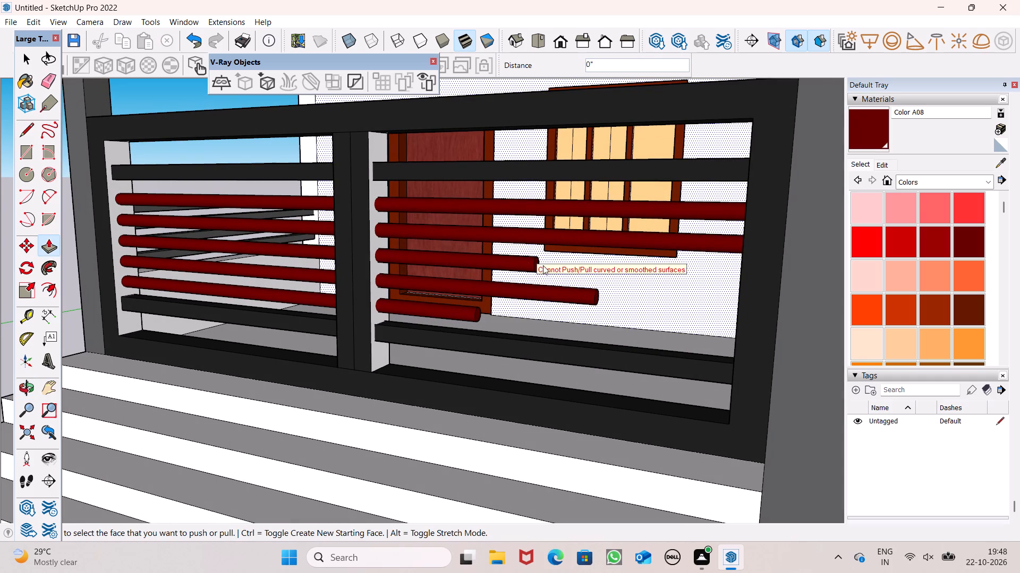
{"action": "scroll", "coordinate": [545, 274], "scroll_direction": "up", "scroll_amount": 7}
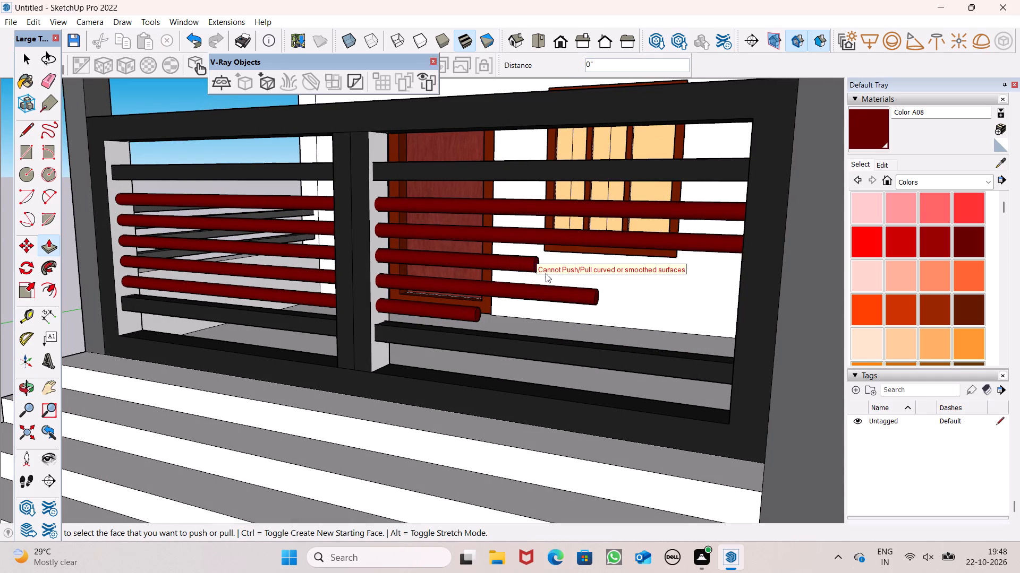
{"action": "scroll", "coordinate": [322, 391], "scroll_direction": "down", "scroll_amount": 2}
{"action": "scroll", "coordinate": [515, 511], "scroll_direction": "down", "scroll_amount": 5}
{"action": "middle_click_drag", "start_coordinate": [563, 525], "coordinate": [684, 492]}
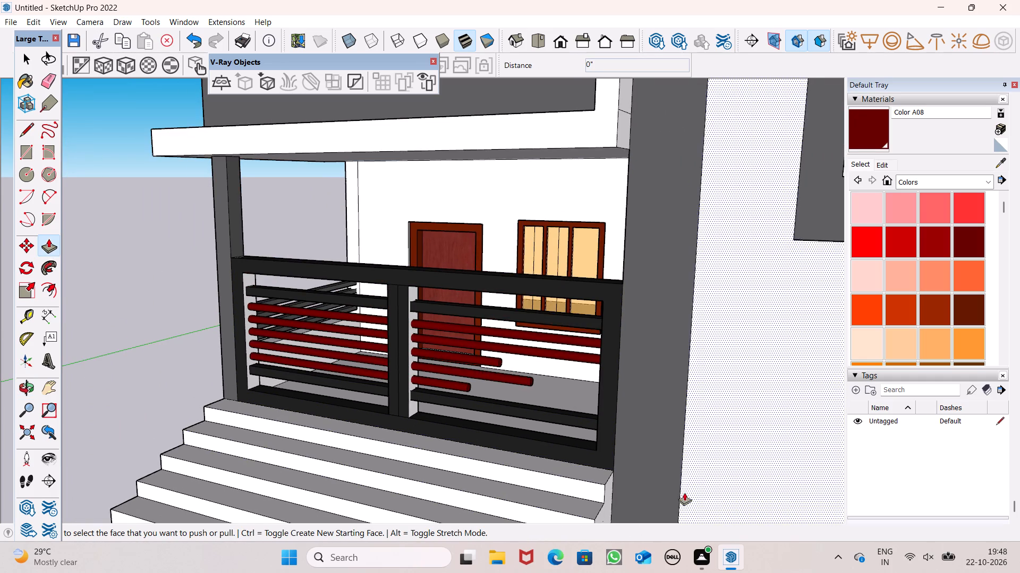
{"action": "middle_click_drag", "start_coordinate": [684, 492], "coordinate": [687, 477]}
{"action": "scroll", "coordinate": [686, 488], "scroll_direction": "up", "scroll_amount": 1}
{"action": "scroll", "coordinate": [547, 429], "scroll_direction": "down", "scroll_amount": 4}
{"action": "middle_click_drag", "start_coordinate": [512, 448], "coordinate": [580, 406]}
{"action": "scroll", "coordinate": [512, 448], "scroll_direction": "up", "scroll_amount": 1}
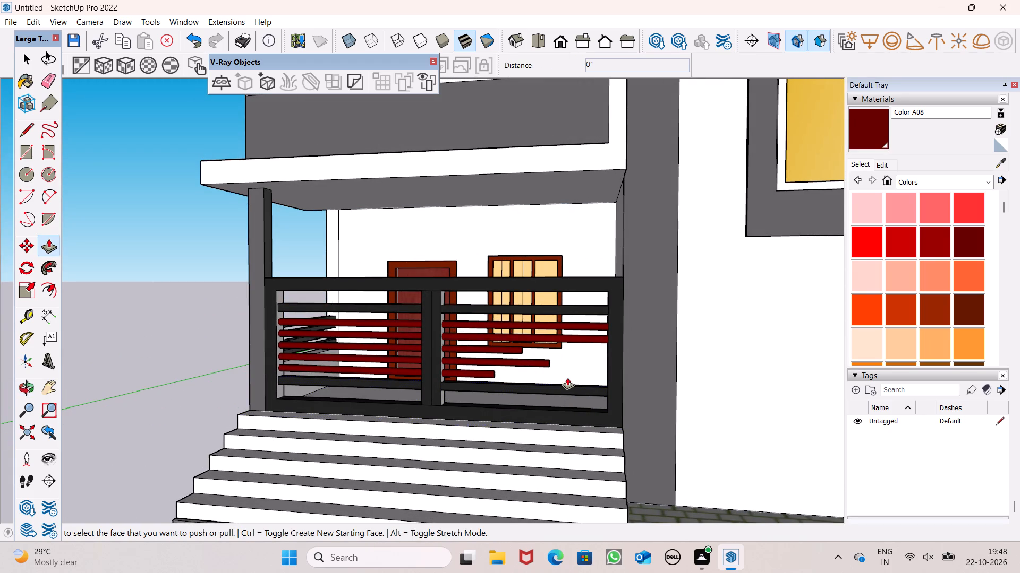
{"action": "scroll", "coordinate": [567, 377], "scroll_direction": "up", "scroll_amount": 7}
{"action": "middle_click_drag", "start_coordinate": [556, 387], "coordinate": [488, 424]}
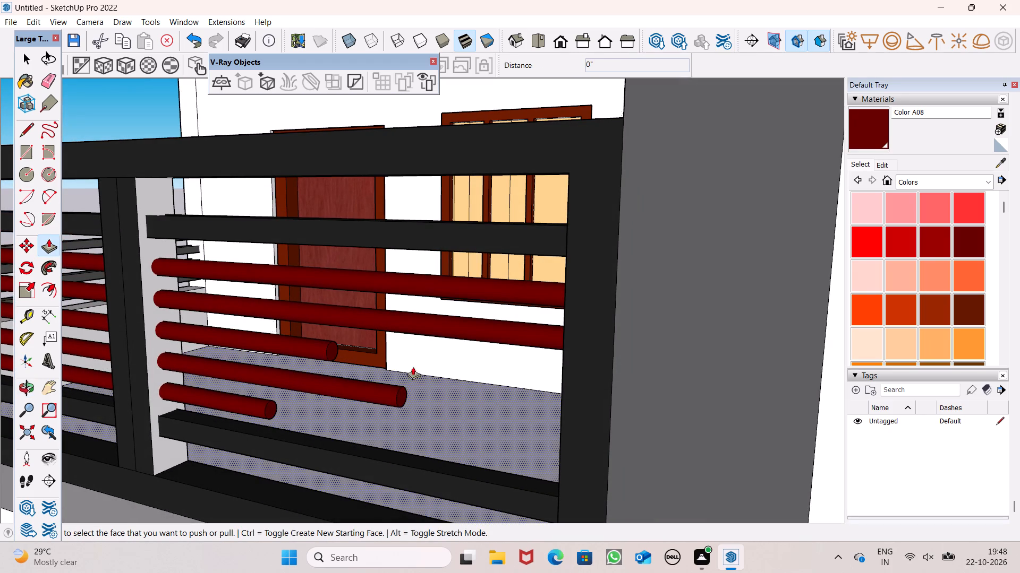
{"action": "scroll", "coordinate": [381, 350], "scroll_direction": "up", "scroll_amount": 1}
{"action": "left_click_drag", "start_coordinate": [324, 350], "coordinate": [576, 407]}
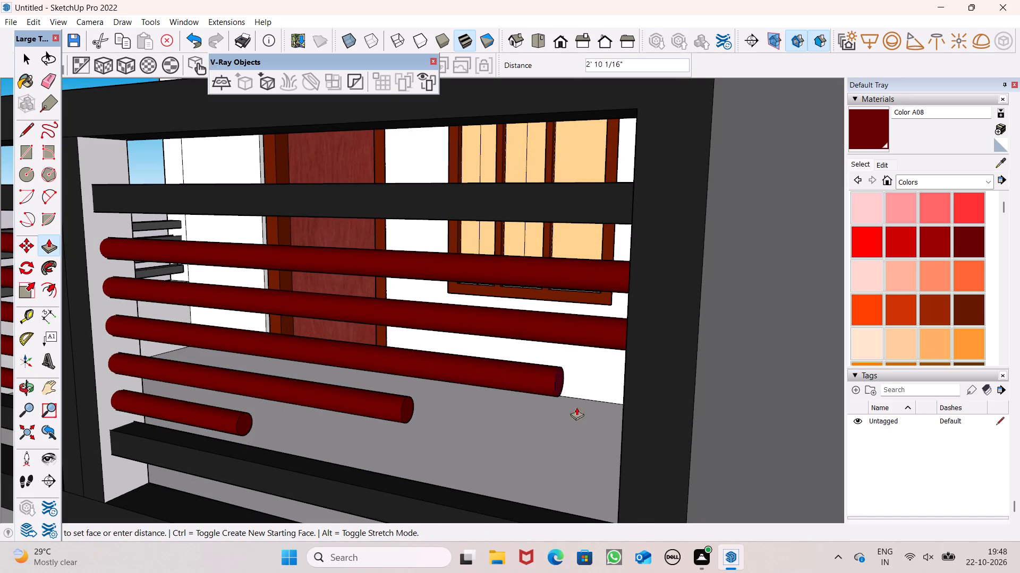
{"action": "left_click_drag", "start_coordinate": [576, 407], "coordinate": [628, 412]}
Extend the fourth red bar from the top by about 2' 6" to the far end post.
{"action": "middle_click_drag", "start_coordinate": [610, 422], "coordinate": [873, 356]}
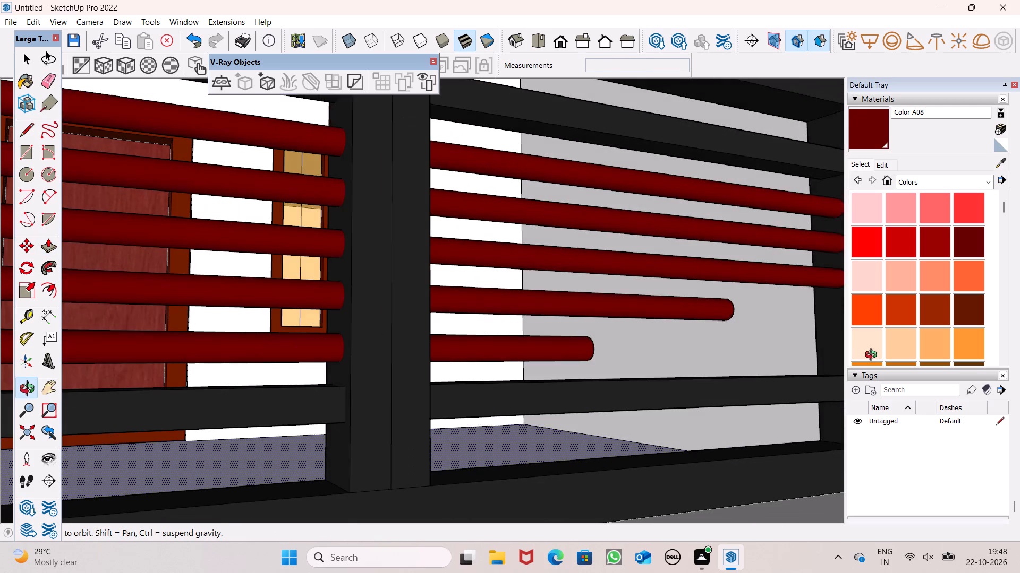
{"action": "middle_click_drag", "start_coordinate": [873, 356], "coordinate": [829, 368]}
{"action": "scroll", "coordinate": [617, 354], "scroll_direction": "down", "scroll_amount": 3}
{"action": "middle_click_drag", "start_coordinate": [698, 360], "coordinate": [609, 376]}
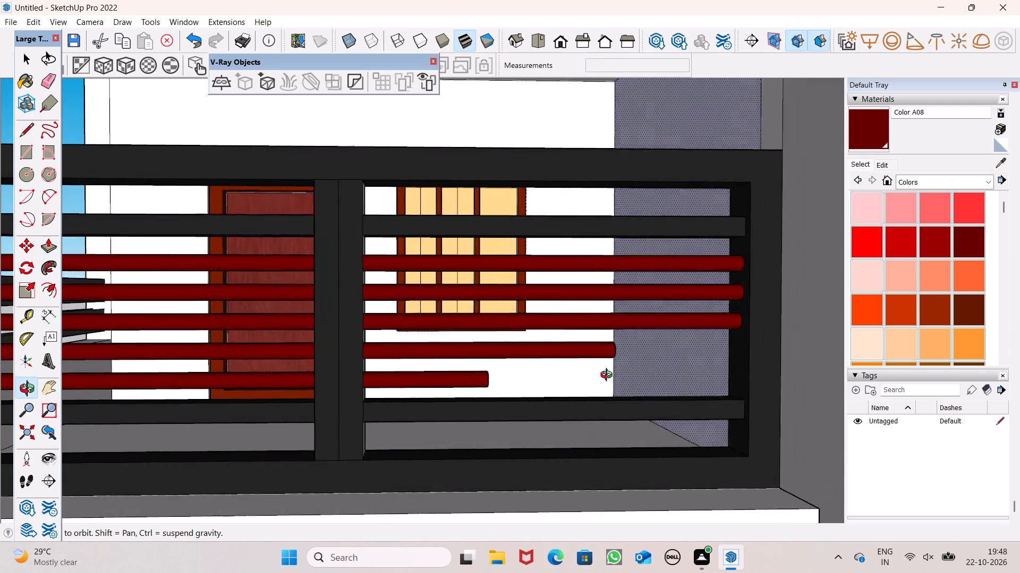
{"action": "middle_click_drag", "start_coordinate": [609, 376], "coordinate": [522, 431]}
{"action": "left_click_drag", "start_coordinate": [484, 429], "coordinate": [635, 449]}
Extend the lowest red bar by about 4' 9 1/2" to the far end post and finish with Push/Pull.
{"action": "scroll", "coordinate": [559, 454], "scroll_direction": "down", "scroll_amount": 1}
{"action": "middle_click_drag", "start_coordinate": [554, 462], "coordinate": [718, 436]}
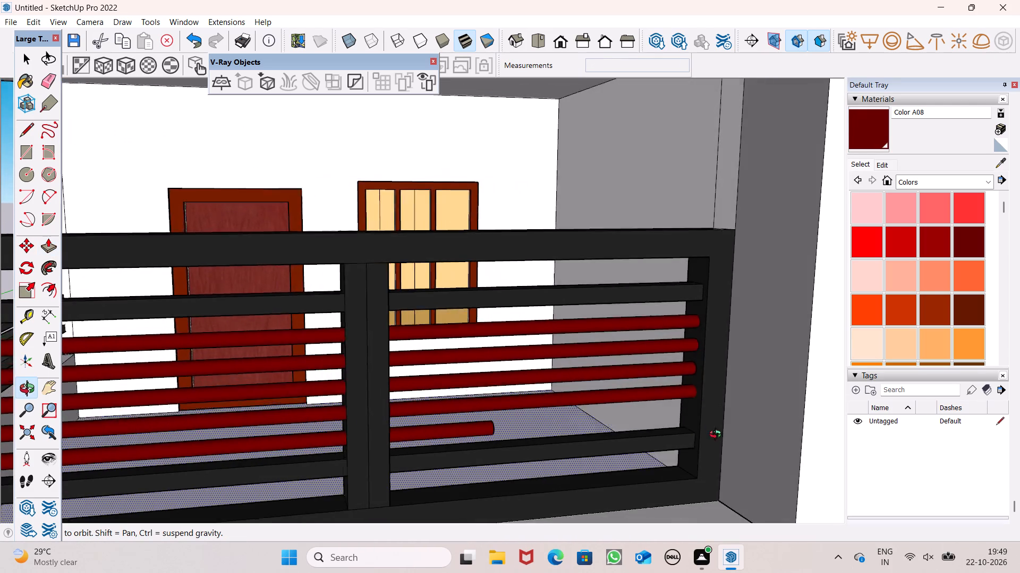
{"action": "middle_click_drag", "start_coordinate": [718, 436], "coordinate": [601, 427]}
{"action": "middle_click_drag", "start_coordinate": [482, 441], "coordinate": [481, 443]}
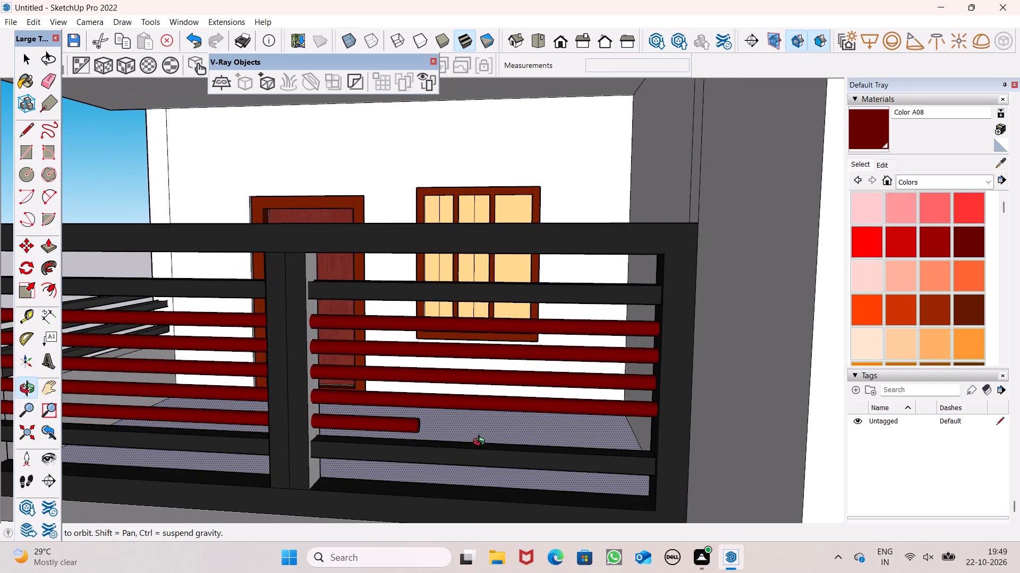
{"action": "middle_click_drag", "start_coordinate": [481, 443], "coordinate": [439, 439]}
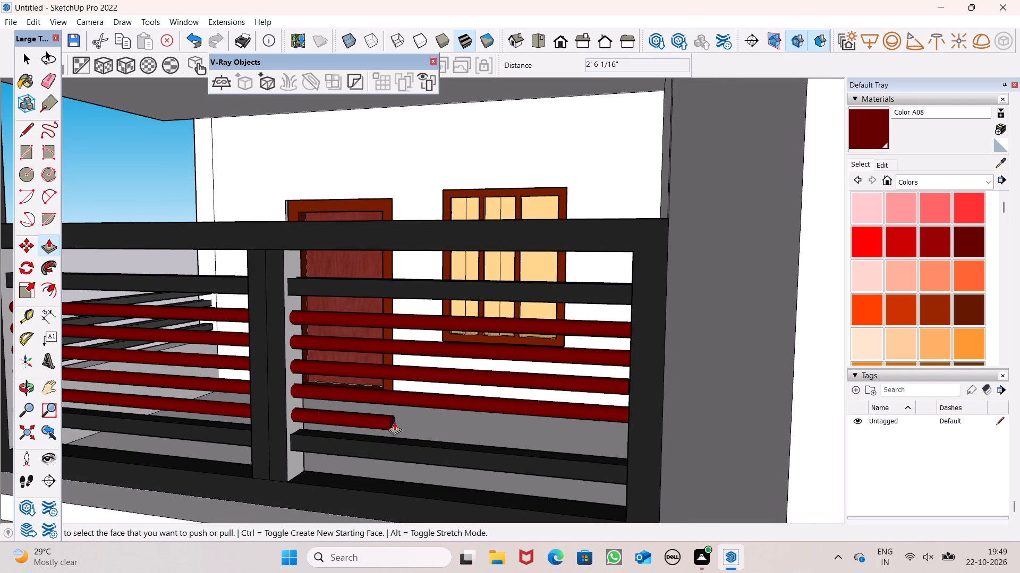
{"action": "left_click_drag", "start_coordinate": [394, 421], "coordinate": [639, 440]}
{"action": "scroll", "coordinate": [571, 418], "scroll_direction": "down", "scroll_amount": 2}
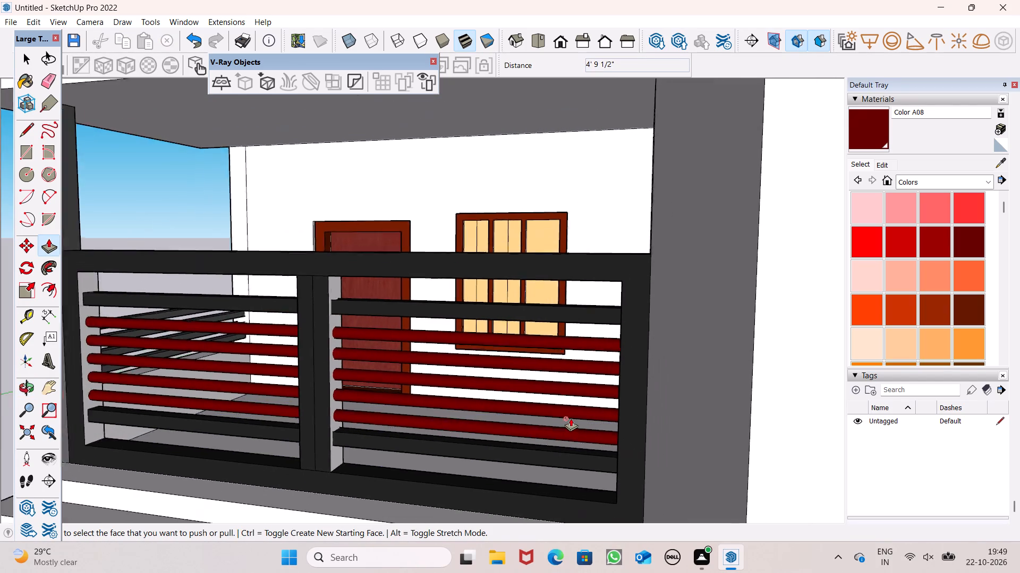
{"action": "scroll", "coordinate": [571, 418], "scroll_direction": "down", "scroll_amount": 3}
{"action": "key", "text": "space"}
Draw a narrow vertical rectangle about 1' 8 3/4" by 2 1/8" on the railing's central post, beside its centre line.
{"action": "scroll", "coordinate": [571, 409], "scroll_direction": "down", "scroll_amount": 5}
{"action": "middle_click_drag", "start_coordinate": [568, 415], "coordinate": [635, 409]}
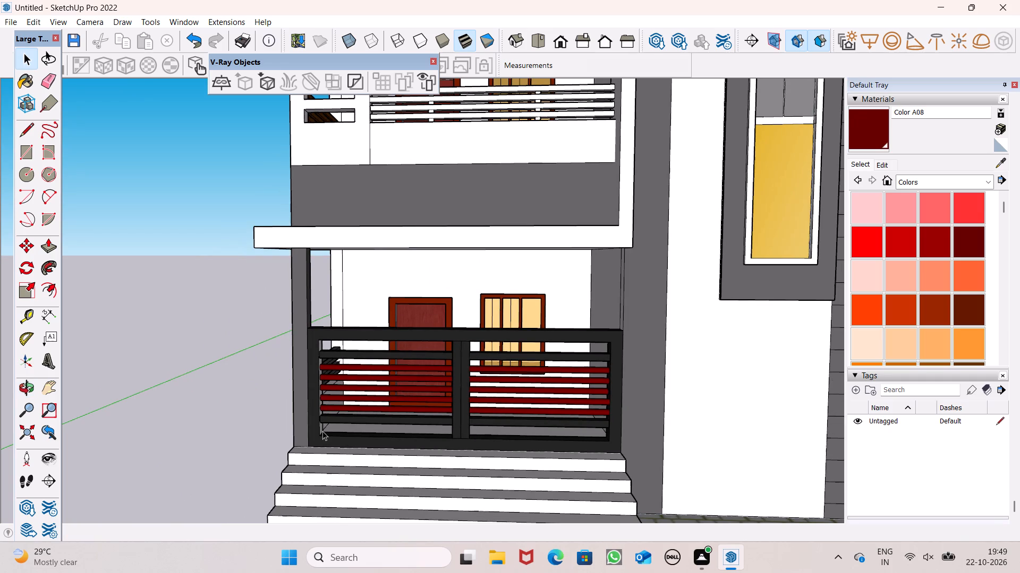
{"action": "scroll", "coordinate": [380, 450], "scroll_direction": "up", "scroll_amount": 6}
{"action": "scroll", "coordinate": [501, 364], "scroll_direction": "up", "scroll_amount": 2}
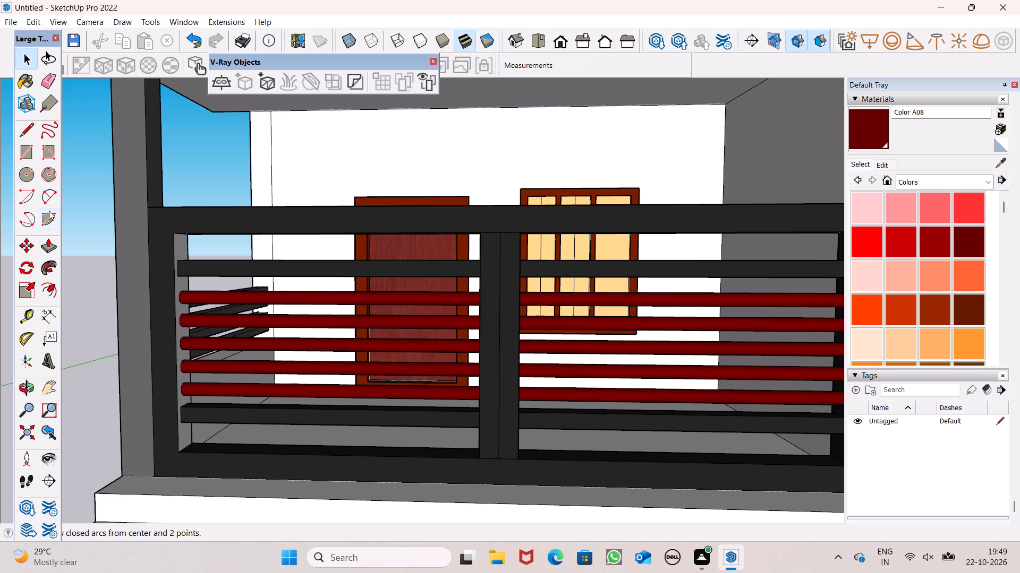
{"action": "left_click", "coordinate": [24, 148]}
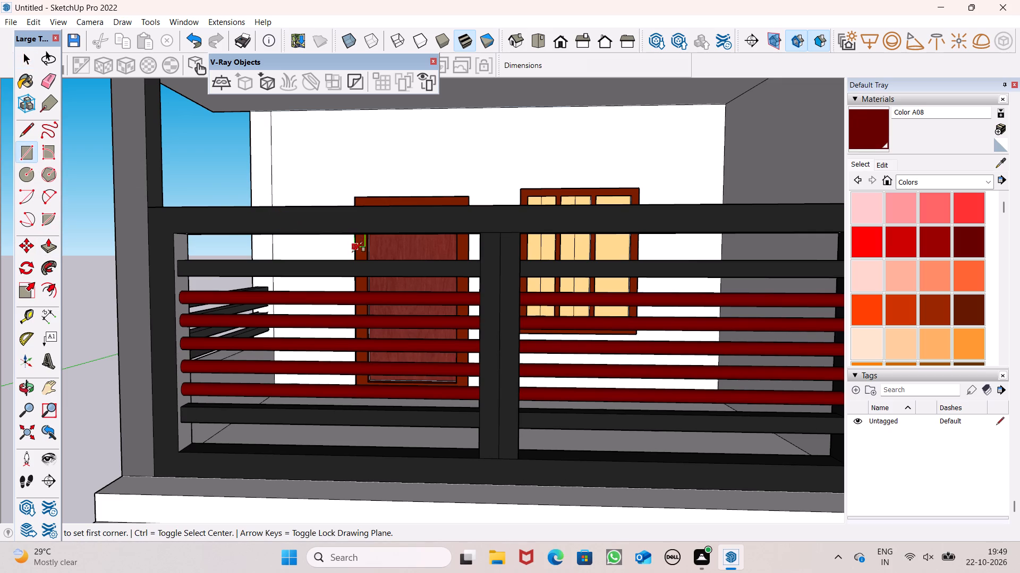
{"action": "scroll", "coordinate": [438, 324], "scroll_direction": "up", "scroll_amount": 1}
{"action": "scroll", "coordinate": [518, 334], "scroll_direction": "up", "scroll_amount": 5}
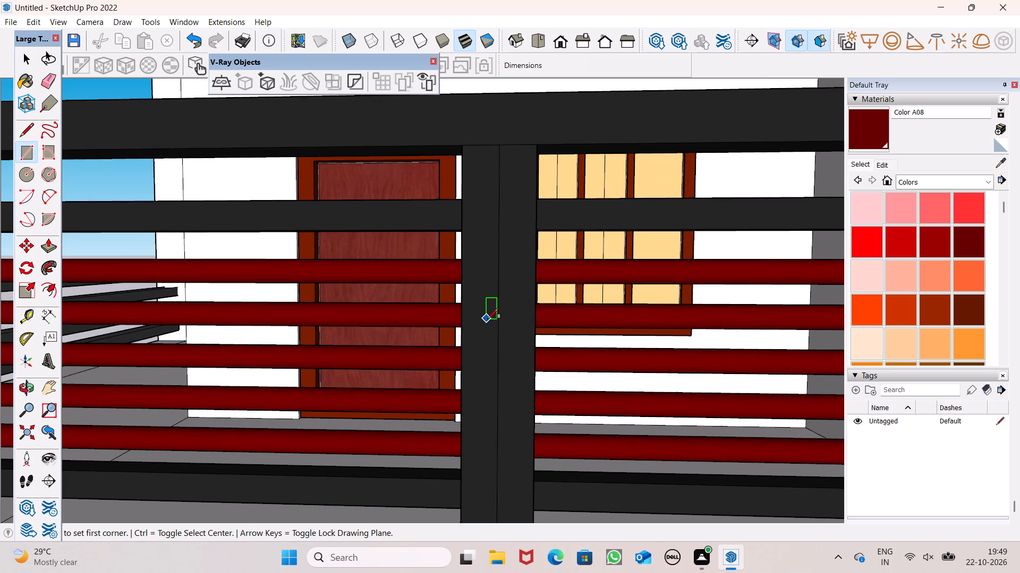
{"action": "left_click_drag", "start_coordinate": [496, 314], "coordinate": [485, 313]}
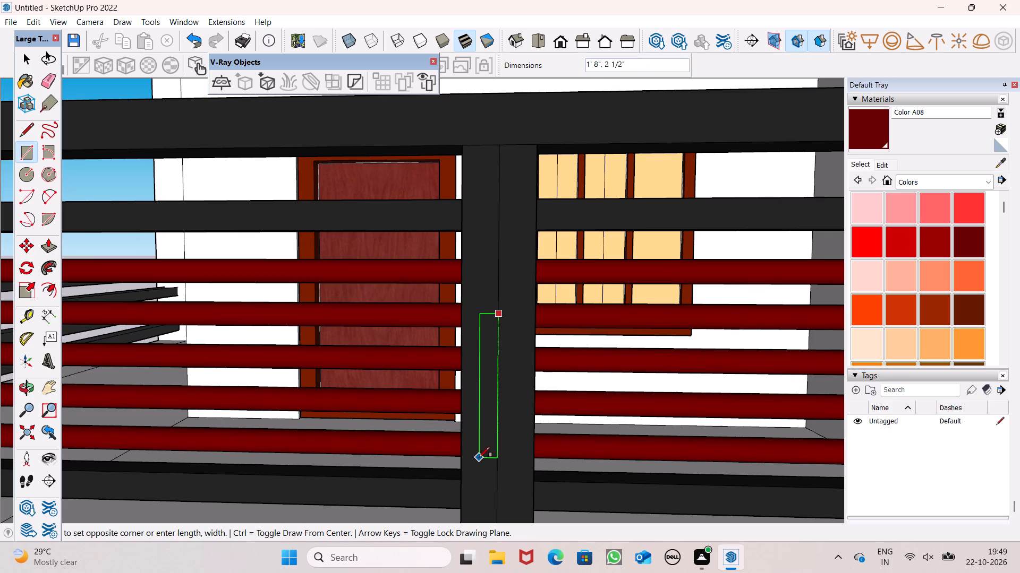
{"action": "left_click", "coordinate": [482, 463]}
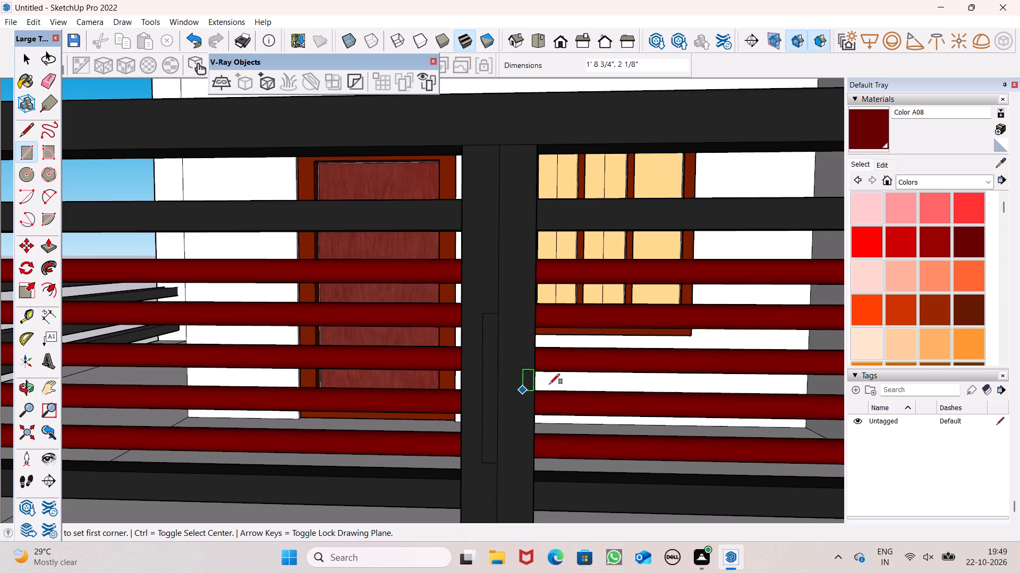
{"action": "key", "text": "space"}
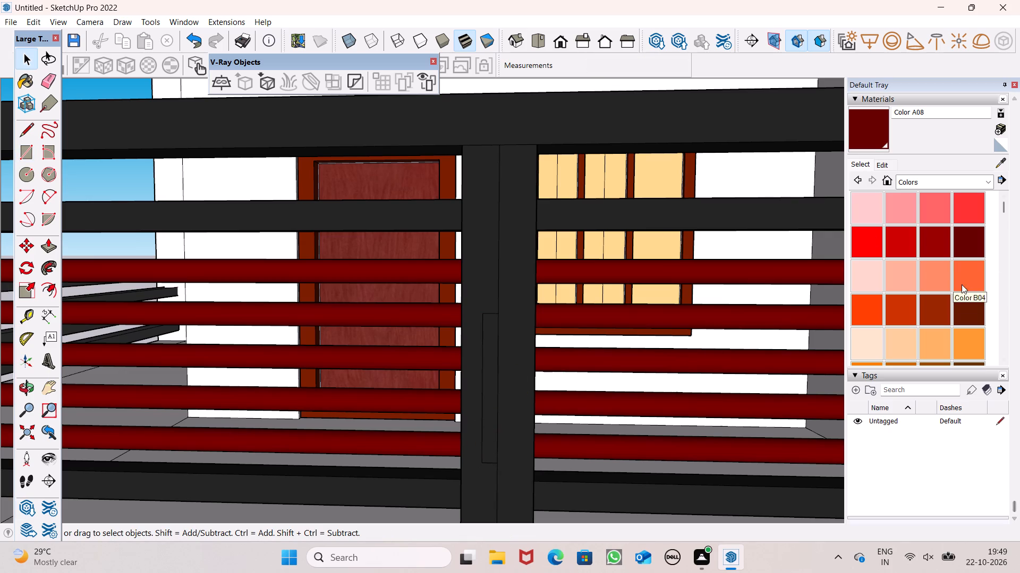
Paint the narrow rectangle on the central post white with Color M00.
{"action": "scroll", "coordinate": [962, 284], "scroll_direction": "down", "scroll_amount": 4}
{"action": "scroll", "coordinate": [918, 268], "scroll_direction": "down", "scroll_amount": 4}
{"action": "scroll", "coordinate": [861, 256], "scroll_direction": "down", "scroll_amount": 6}
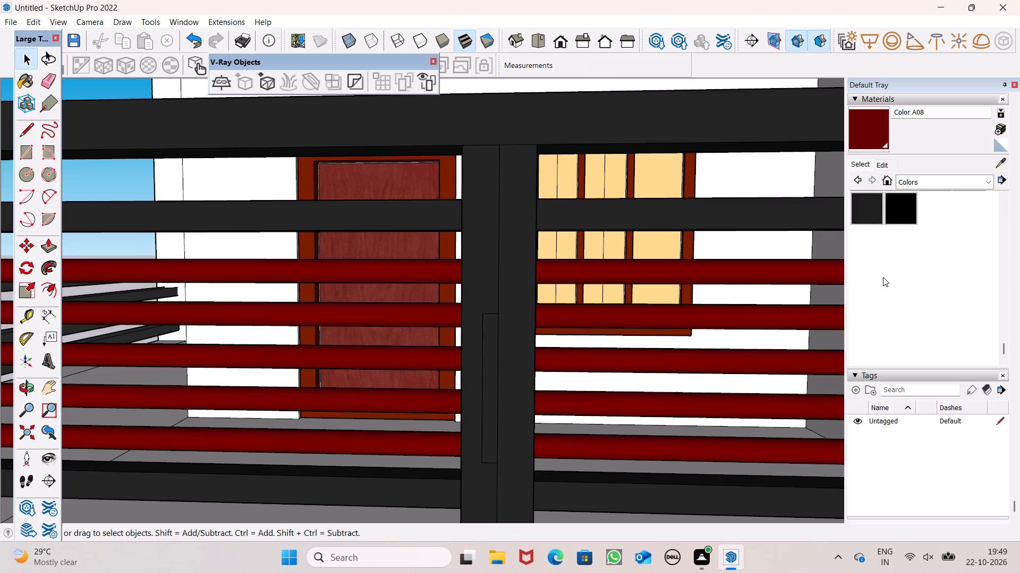
{"action": "scroll", "coordinate": [873, 237], "scroll_direction": "up", "scroll_amount": 1}
{"action": "left_click", "coordinate": [864, 213]}
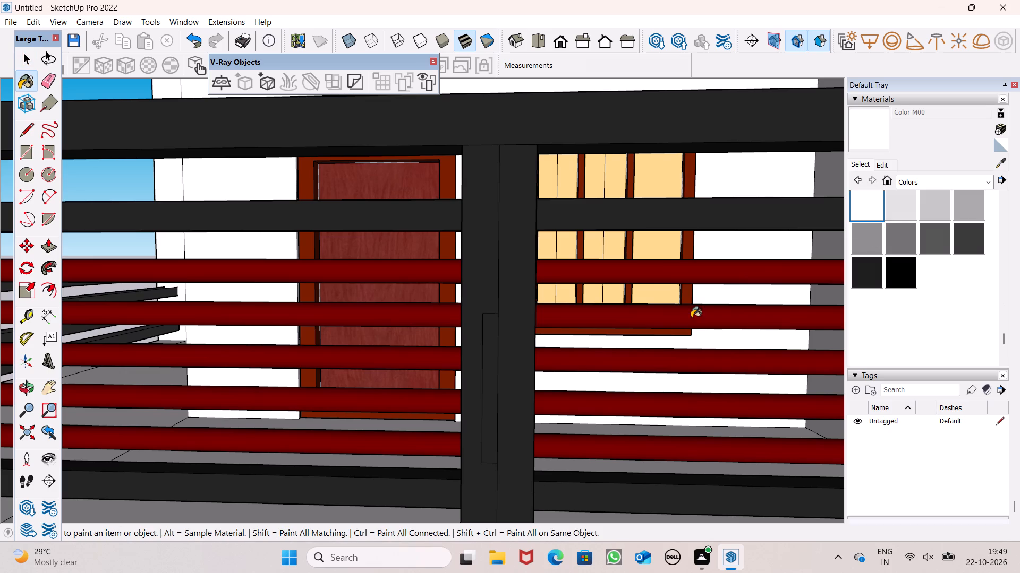
{"action": "left_click", "coordinate": [489, 393]}
{"action": "key", "text": "space"}
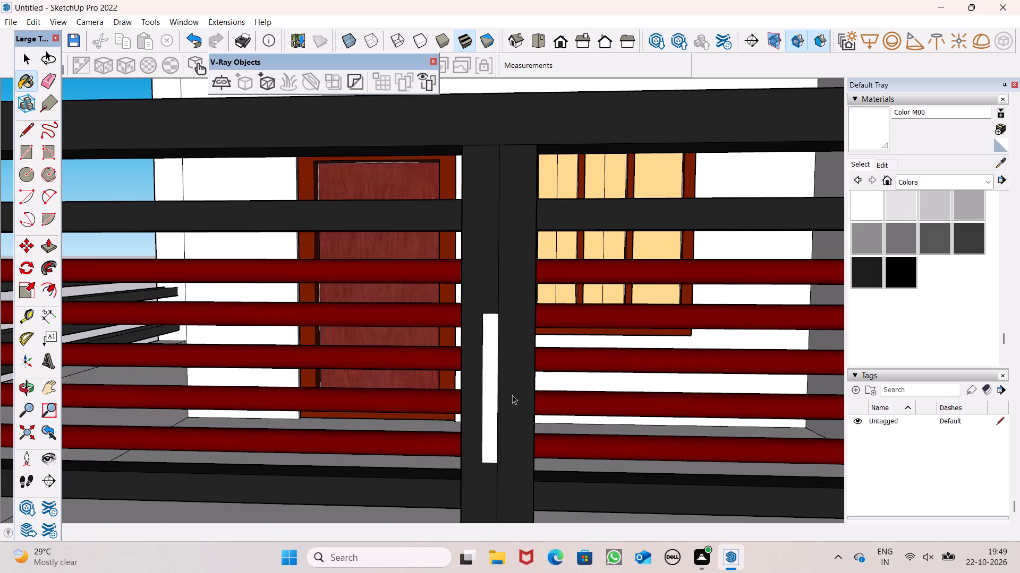
Copy the white strip about 2 3/16" sideways, onto the other side of the central post's centre line.
{"action": "double_click", "coordinate": [490, 418]}
{"action": "key", "text": "m"}
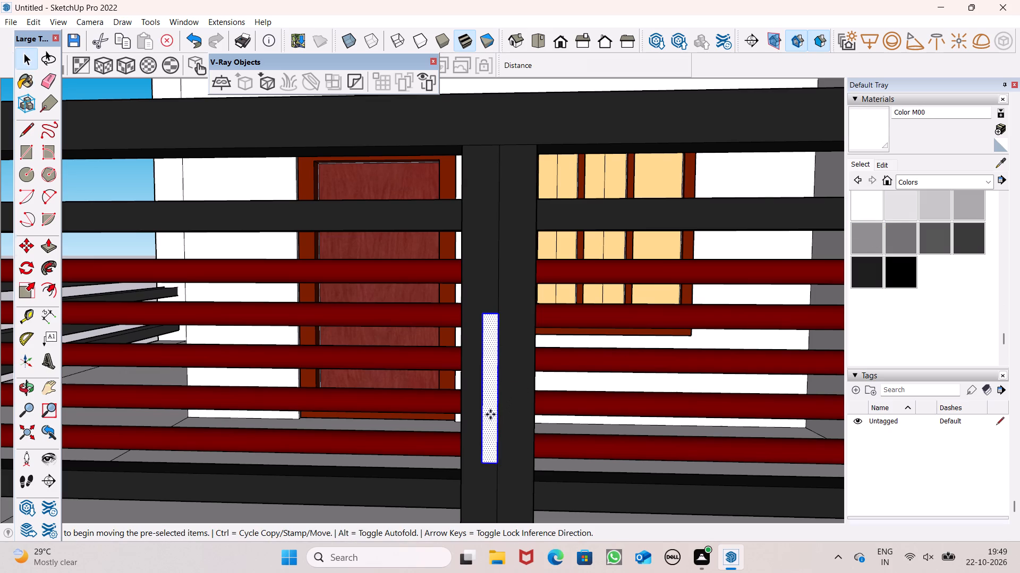
{"action": "key", "text": "Return"}
{"action": "left_click_drag", "start_coordinate": [500, 464], "coordinate": [505, 464]}
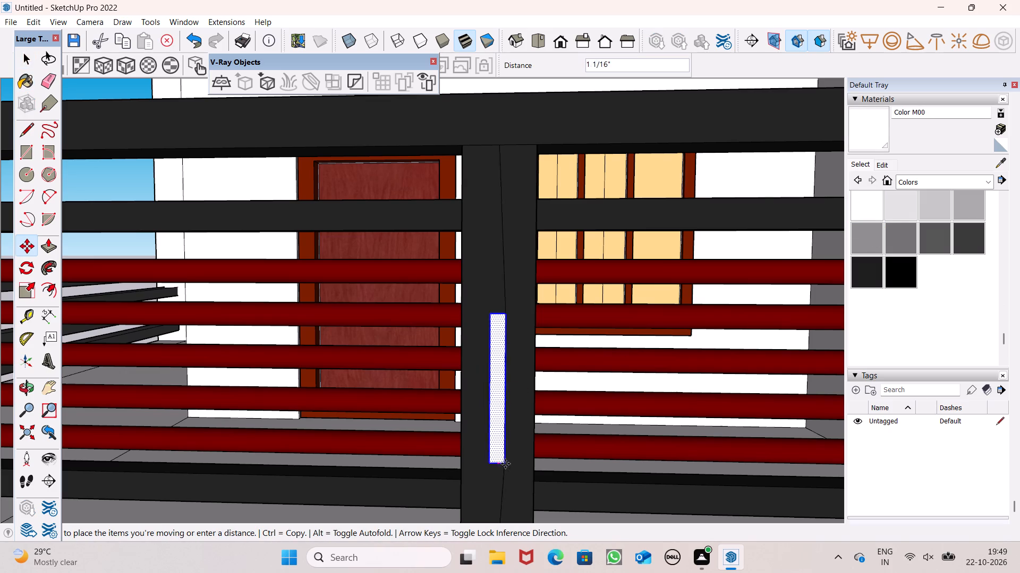
{"action": "left_click_drag", "start_coordinate": [505, 464], "coordinate": [513, 464]}
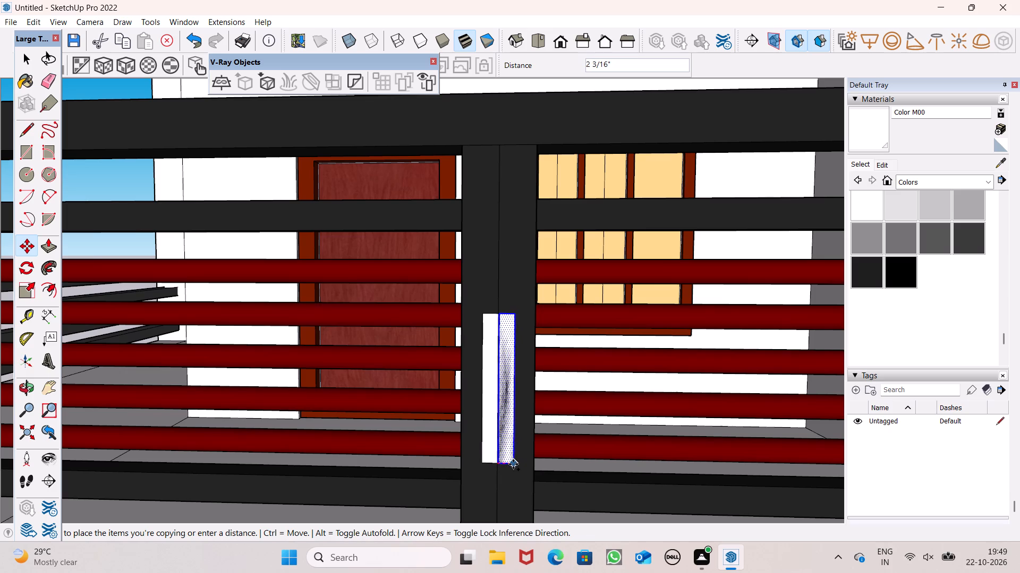
{"action": "left_click_drag", "start_coordinate": [513, 464], "coordinate": [513, 464]}
{"action": "key", "text": "space"}
{"action": "scroll", "coordinate": [512, 359], "scroll_direction": "down", "scroll_amount": 9}
{"action": "left_click", "coordinate": [134, 330]}
Move the left white strip slightly outward from the post's centre, leaving a narrow gap between the two strips.
{"action": "scroll", "coordinate": [499, 369], "scroll_direction": "up", "scroll_amount": 5}
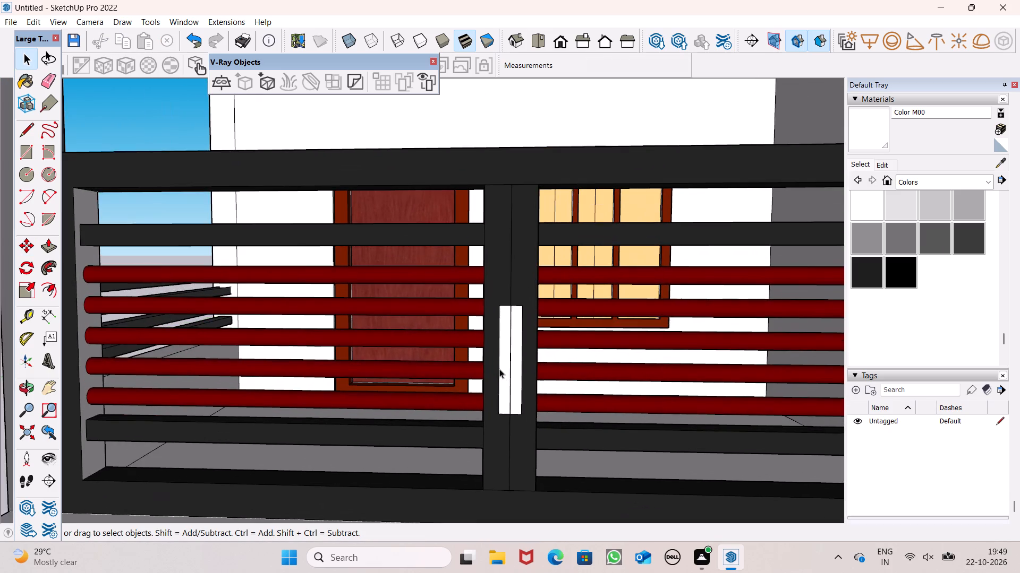
{"action": "scroll", "coordinate": [500, 368], "scroll_direction": "up", "scroll_amount": 7}
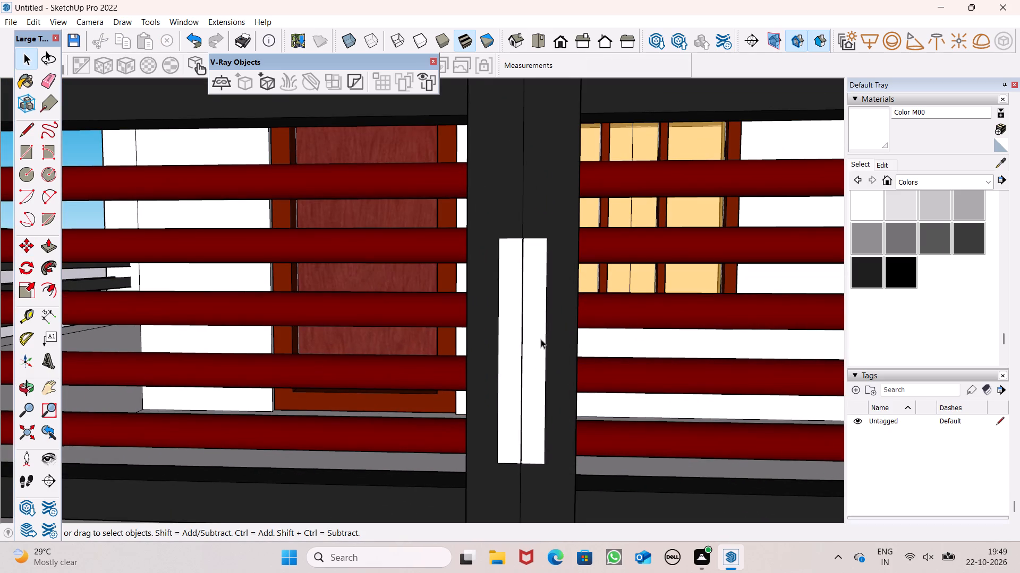
{"action": "scroll", "coordinate": [541, 339], "scroll_direction": "down", "scroll_amount": 6}
{"action": "scroll", "coordinate": [539, 359], "scroll_direction": "up", "scroll_amount": 4}
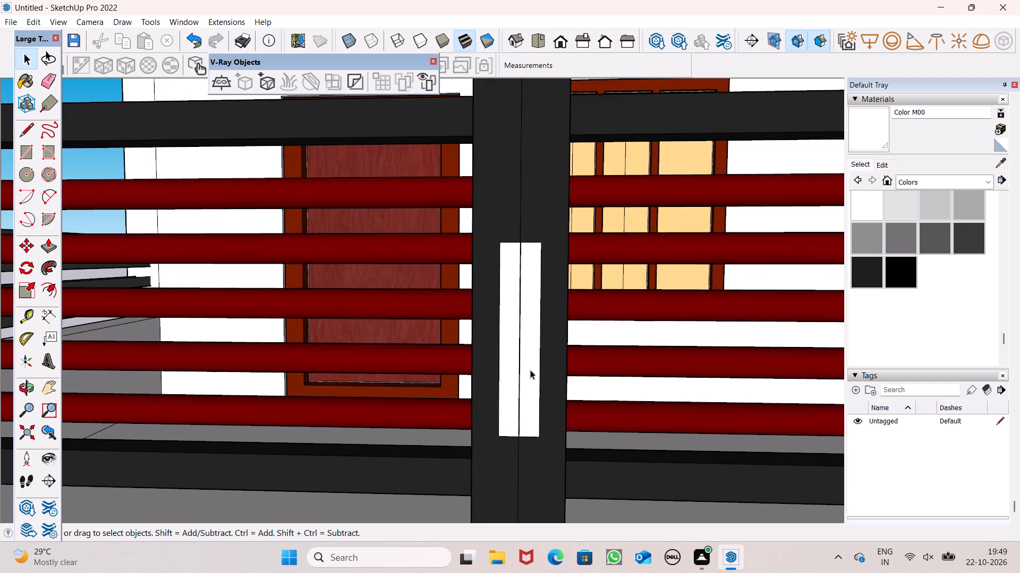
{"action": "scroll", "coordinate": [516, 384], "scroll_direction": "up", "scroll_amount": 3}
{"action": "double_click", "coordinate": [515, 384]}
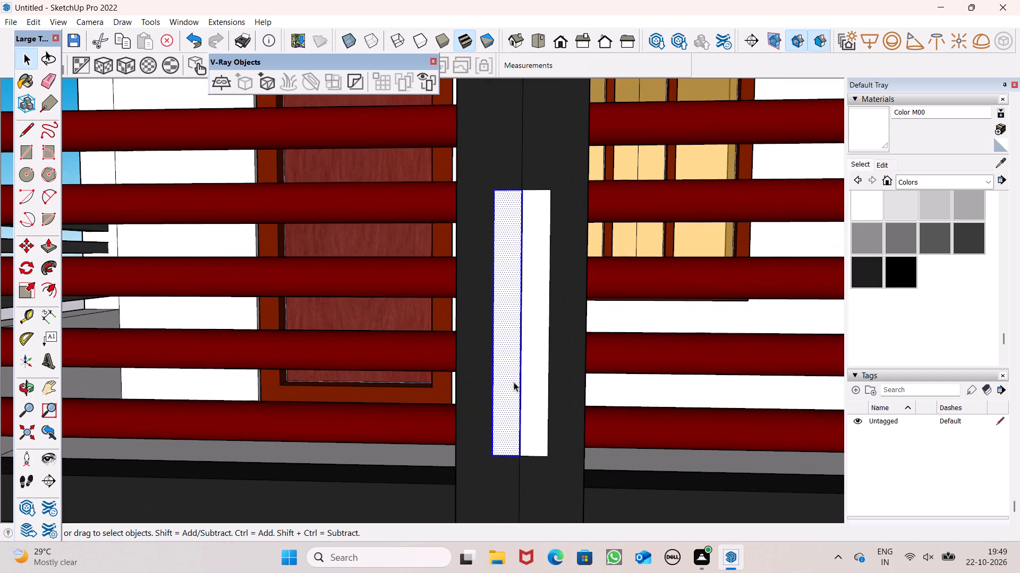
{"action": "key", "text": "m"}
{"action": "key", "text": "Return"}
{"action": "left_click_drag", "start_coordinate": [512, 413], "coordinate": [512, 413]}
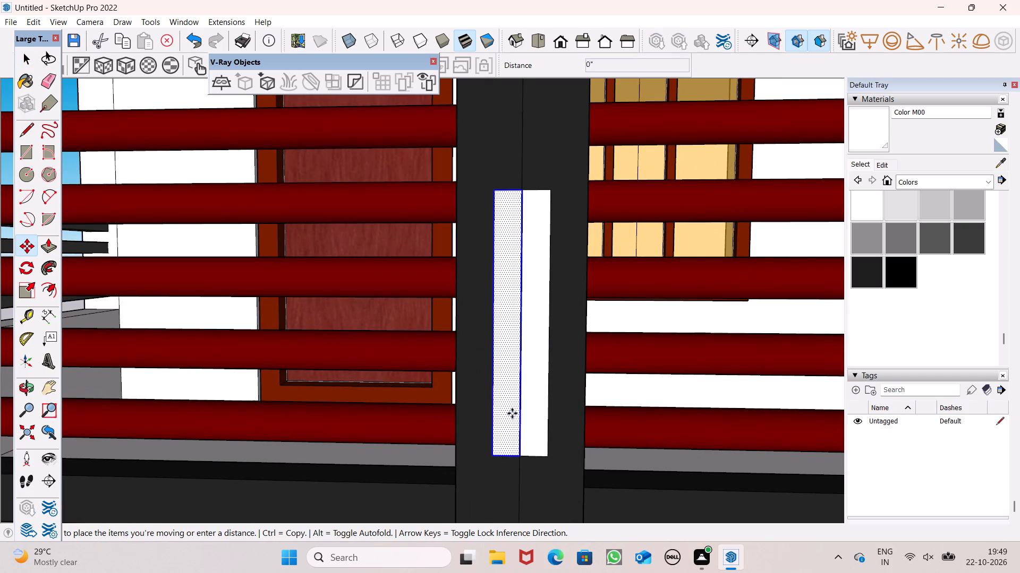
{"action": "left_click_drag", "start_coordinate": [512, 413], "coordinate": [504, 413]}
{"action": "key", "text": "space"}
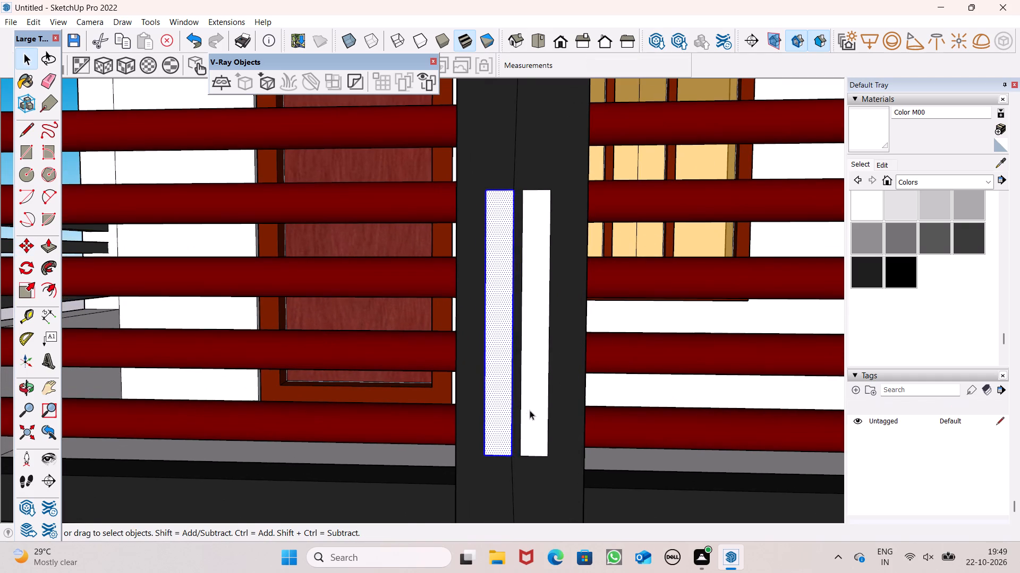
Move the right white strip about 1/2" outward from the post's centre, widening the gap between the strips.
{"action": "double_click", "coordinate": [531, 409]}
{"action": "key", "text": "m"}
{"action": "key", "text": "Return"}
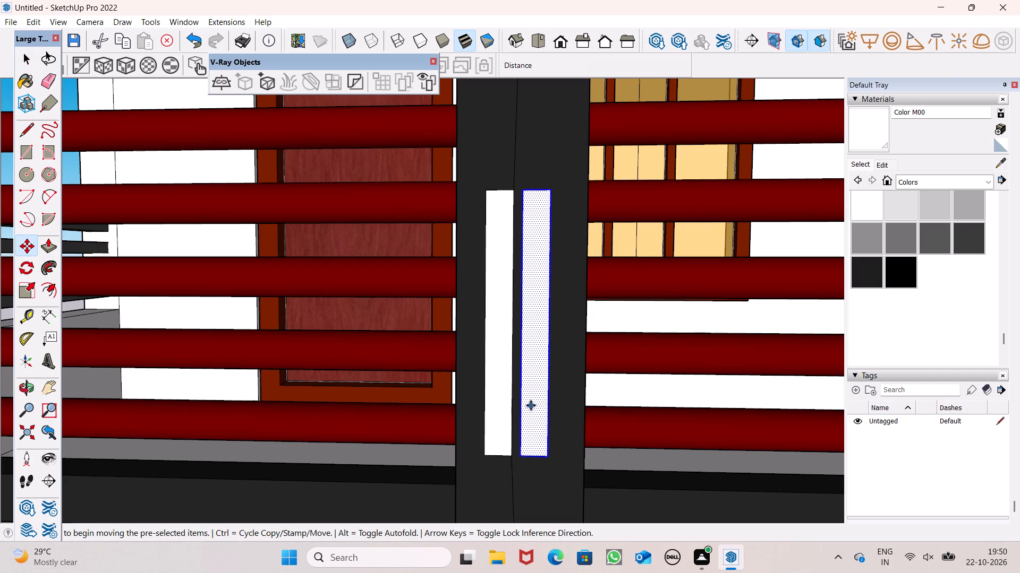
{"action": "left_click_drag", "start_coordinate": [536, 403], "coordinate": [542, 402]}
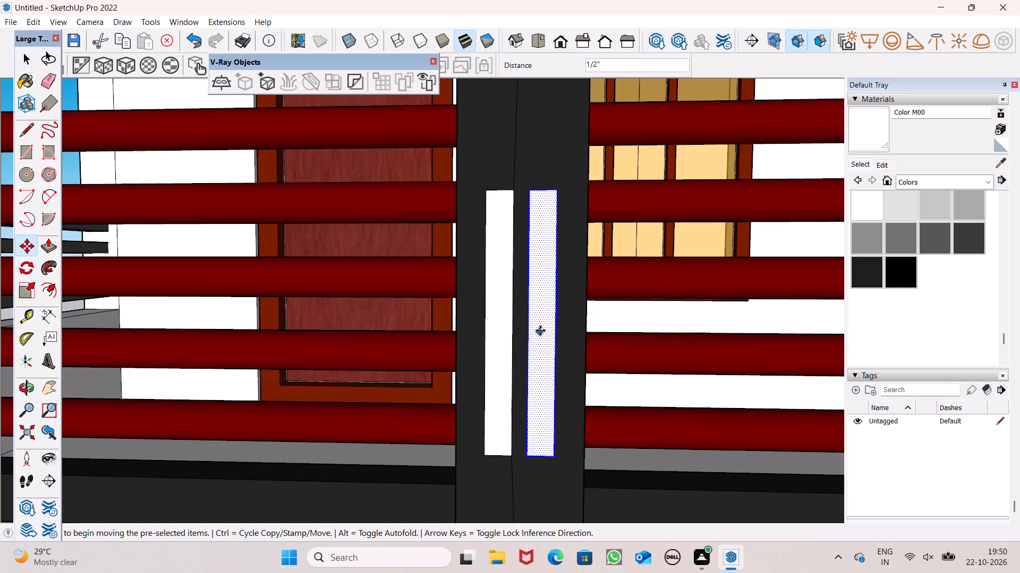
{"action": "scroll", "coordinate": [540, 331], "scroll_direction": "down", "scroll_amount": 5}
{"action": "key", "text": "space"}
{"action": "scroll", "coordinate": [510, 339], "scroll_direction": "down", "scroll_amount": 6}
{"action": "key", "text": "space"}
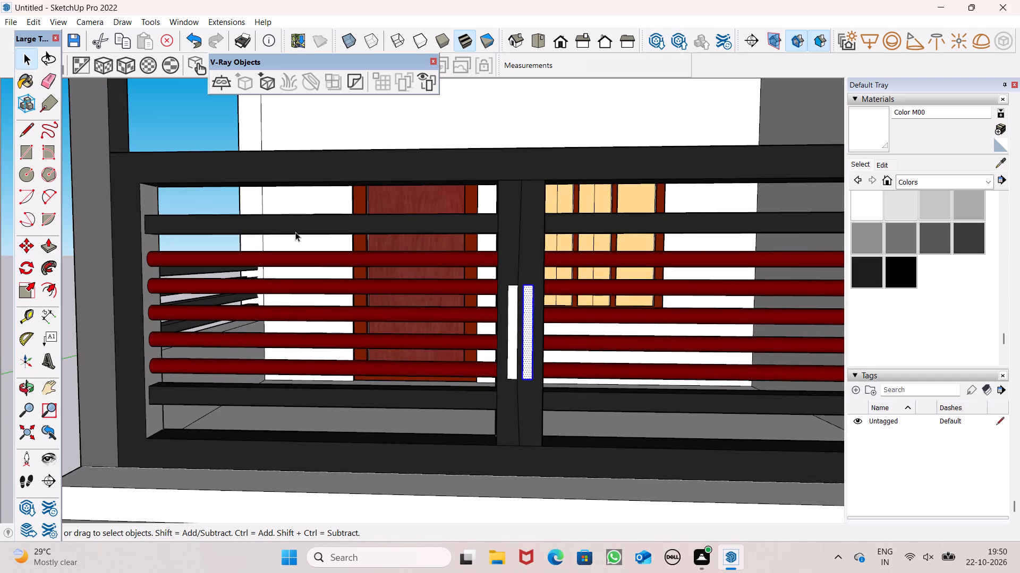
{"action": "left_click", "coordinate": [185, 129]}
Use Push/Pull on the left white strip of the central post to give the handle depth.
{"action": "scroll", "coordinate": [542, 301], "scroll_direction": "down", "scroll_amount": 1}
{"action": "middle_click_drag", "start_coordinate": [586, 367], "coordinate": [598, 393]}
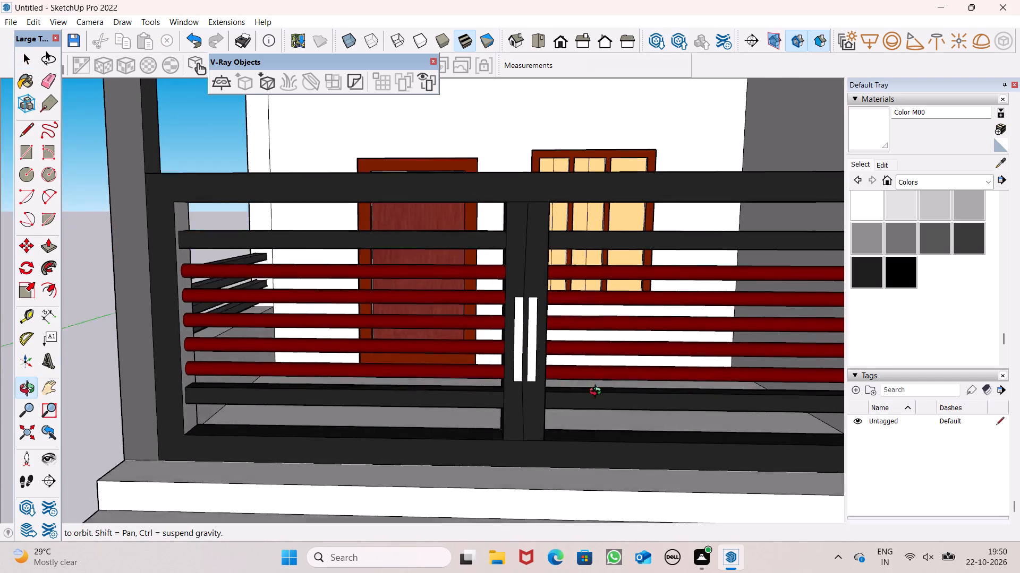
{"action": "middle_click_drag", "start_coordinate": [598, 393], "coordinate": [608, 403]}
{"action": "scroll", "coordinate": [505, 360], "scroll_direction": "down", "scroll_amount": 1}
{"action": "middle_click_drag", "start_coordinate": [545, 395], "coordinate": [737, 450]}
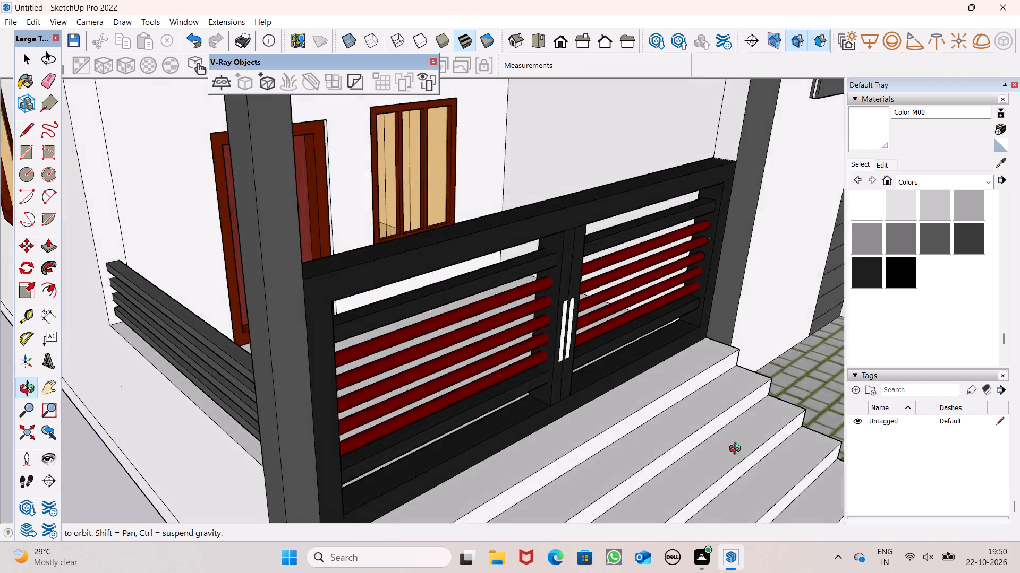
{"action": "middle_click_drag", "start_coordinate": [737, 450], "coordinate": [623, 445]}
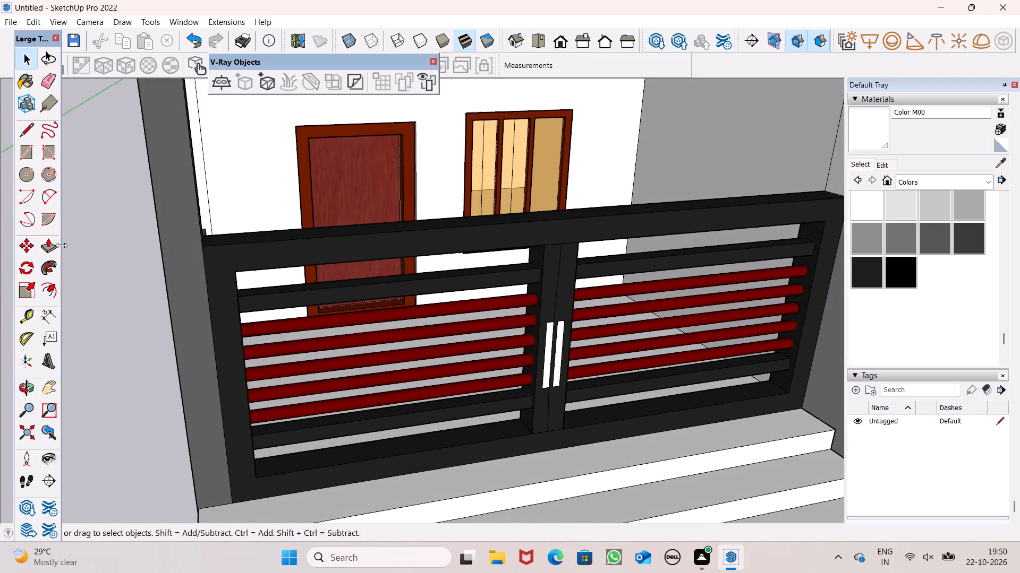
{"action": "left_click", "coordinate": [54, 246]}
{"action": "scroll", "coordinate": [646, 387], "scroll_direction": "up", "scroll_amount": 4}
{"action": "scroll", "coordinate": [497, 352], "scroll_direction": "up", "scroll_amount": 5}
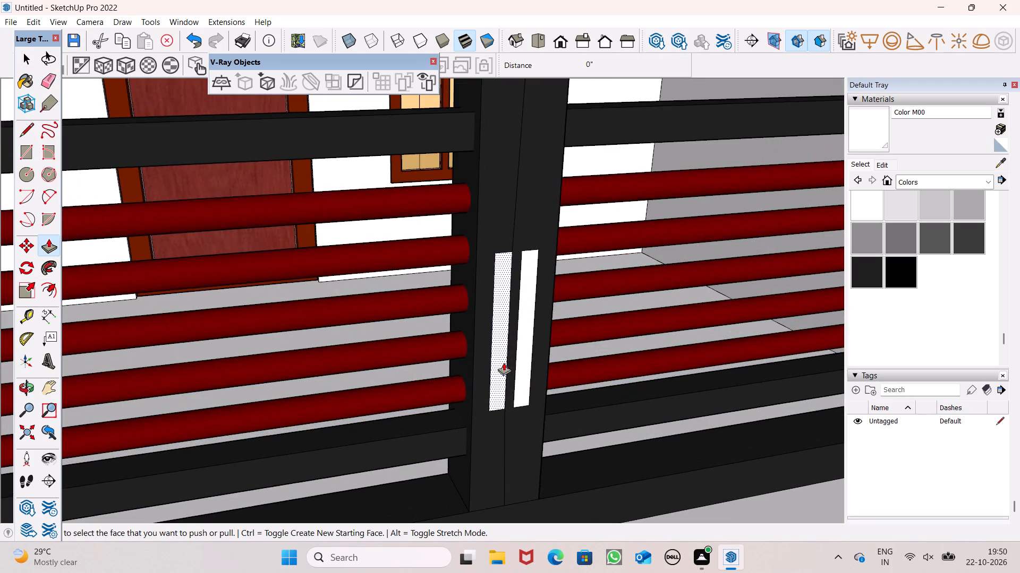
{"action": "middle_click_drag", "start_coordinate": [503, 374], "coordinate": [530, 428]}
{"action": "scroll", "coordinate": [514, 361], "scroll_direction": "up", "scroll_amount": 5}
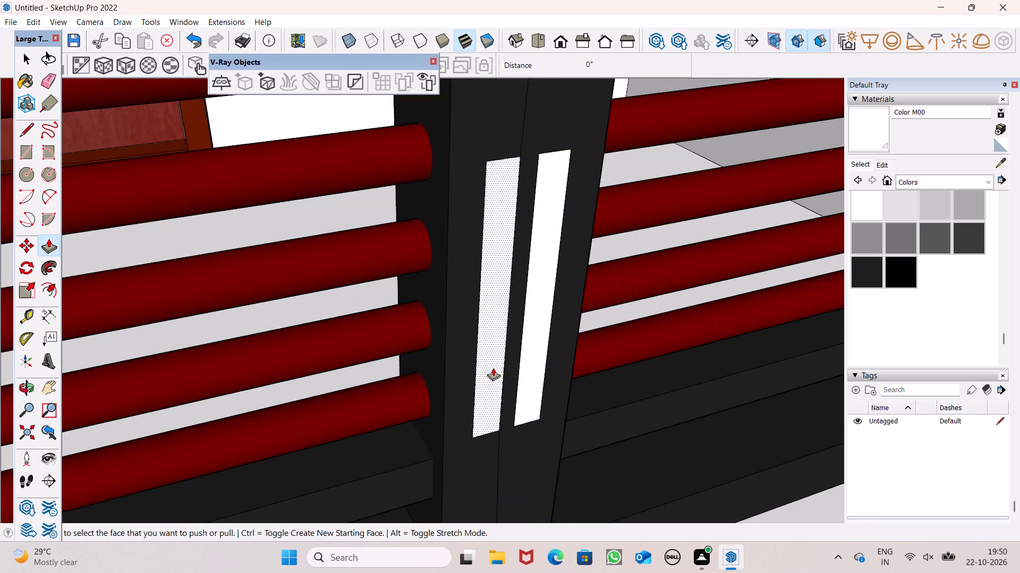
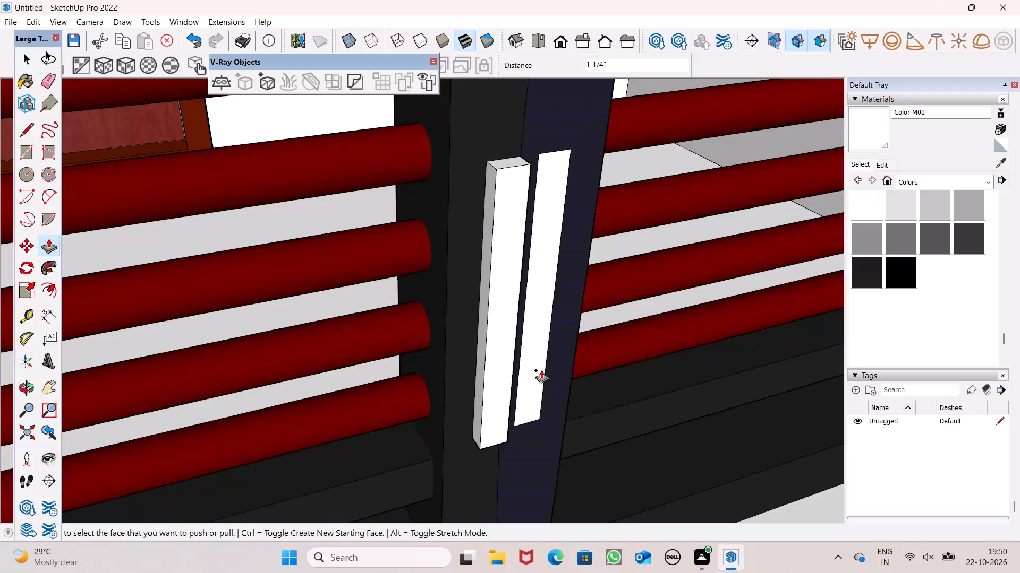
Push/Pull the right white strip of the central post outward to match the left strip's depth.
{"action": "left_click_drag", "start_coordinate": [535, 371], "coordinate": [521, 402]}
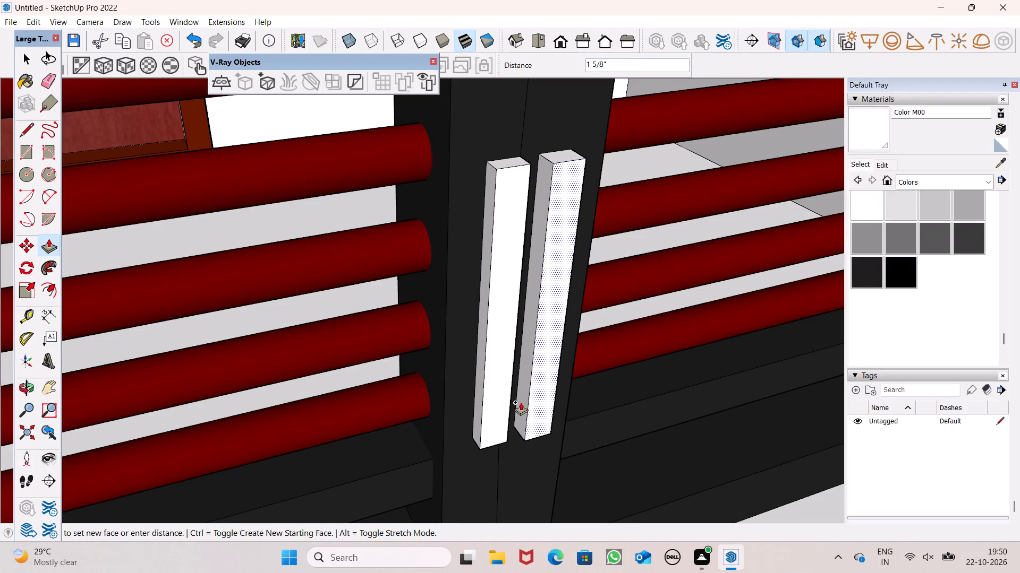
{"action": "left_click_drag", "start_coordinate": [521, 402], "coordinate": [513, 405]}
{"action": "key", "text": "space"}
Push/Pull the top ends of both white handles on the central post upward by about 6 1/2".
{"action": "scroll", "coordinate": [454, 326], "scroll_direction": "down", "scroll_amount": 4}
{"action": "middle_click_drag", "start_coordinate": [473, 351], "coordinate": [394, 244]}
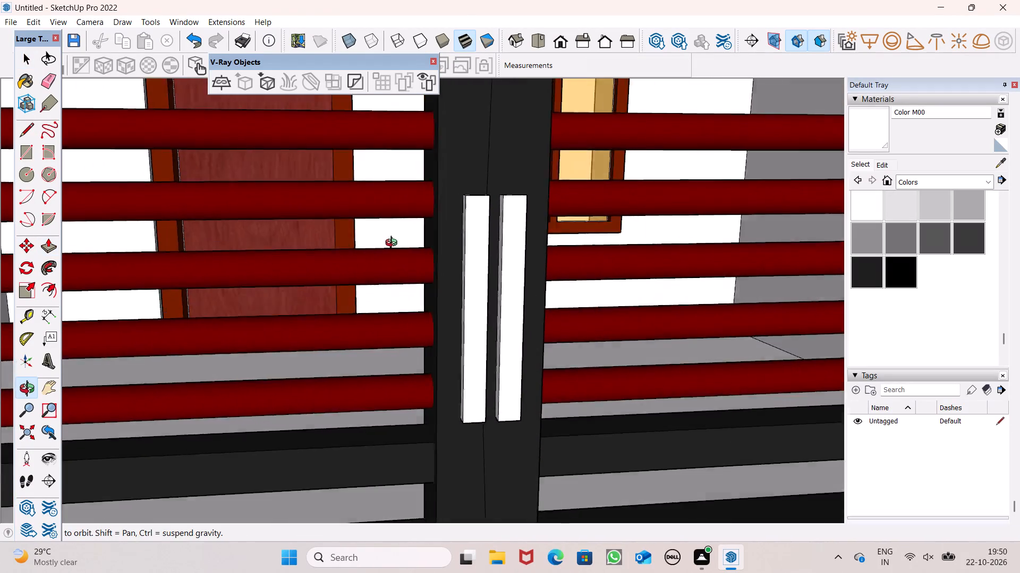
{"action": "middle_click_drag", "start_coordinate": [394, 244], "coordinate": [368, 240]}
{"action": "scroll", "coordinate": [389, 264], "scroll_direction": "down", "scroll_amount": 4}
{"action": "scroll", "coordinate": [420, 294], "scroll_direction": "down", "scroll_amount": 6}
{"action": "scroll", "coordinate": [460, 319], "scroll_direction": "down", "scroll_amount": 3}
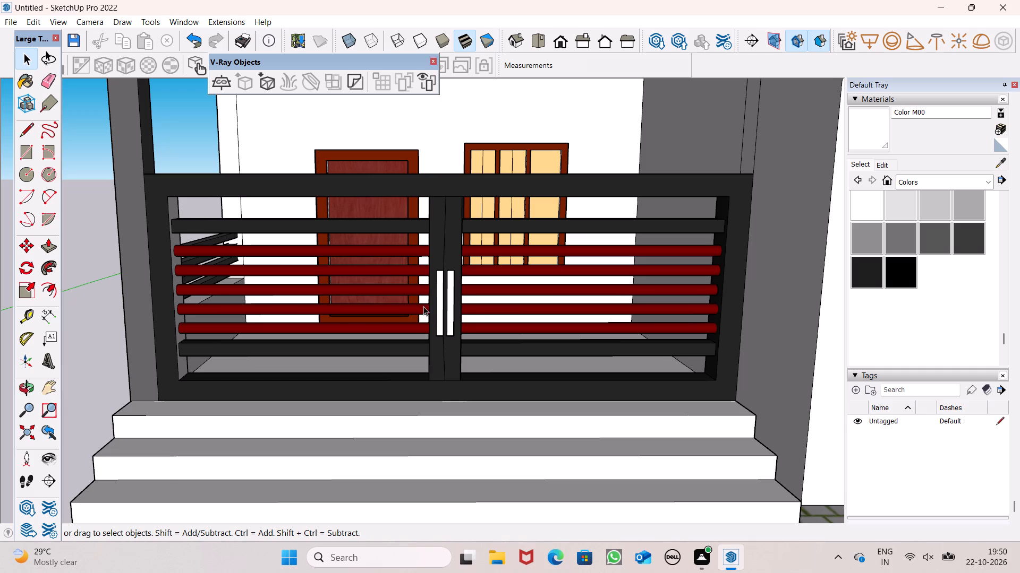
{"action": "scroll", "coordinate": [447, 294], "scroll_direction": "down", "scroll_amount": 1}
{"action": "middle_click_drag", "start_coordinate": [447, 294], "coordinate": [427, 193]}
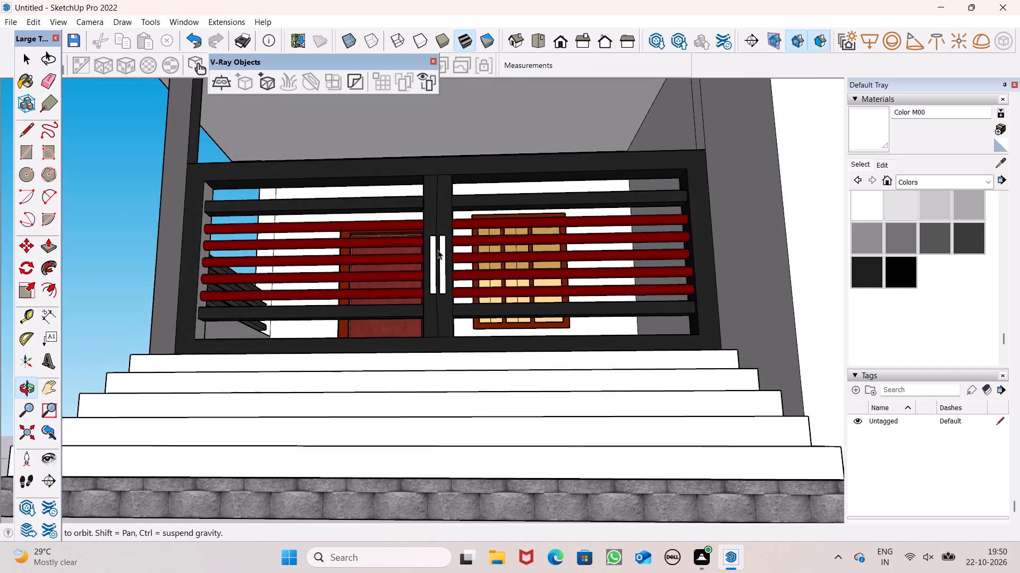
{"action": "scroll", "coordinate": [437, 251], "scroll_direction": "up", "scroll_amount": 6}
{"action": "scroll", "coordinate": [427, 323], "scroll_direction": "up", "scroll_amount": 1}
{"action": "middle_click_drag", "start_coordinate": [431, 297], "coordinate": [582, 511]}
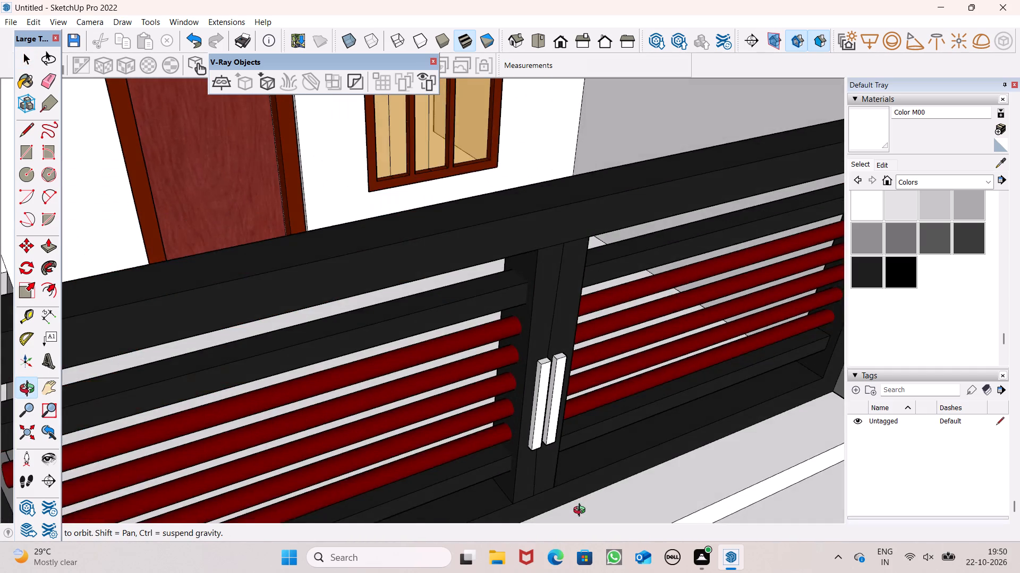
{"action": "middle_click_drag", "start_coordinate": [582, 511], "coordinate": [594, 528]}
{"action": "left_click", "coordinate": [53, 246]}
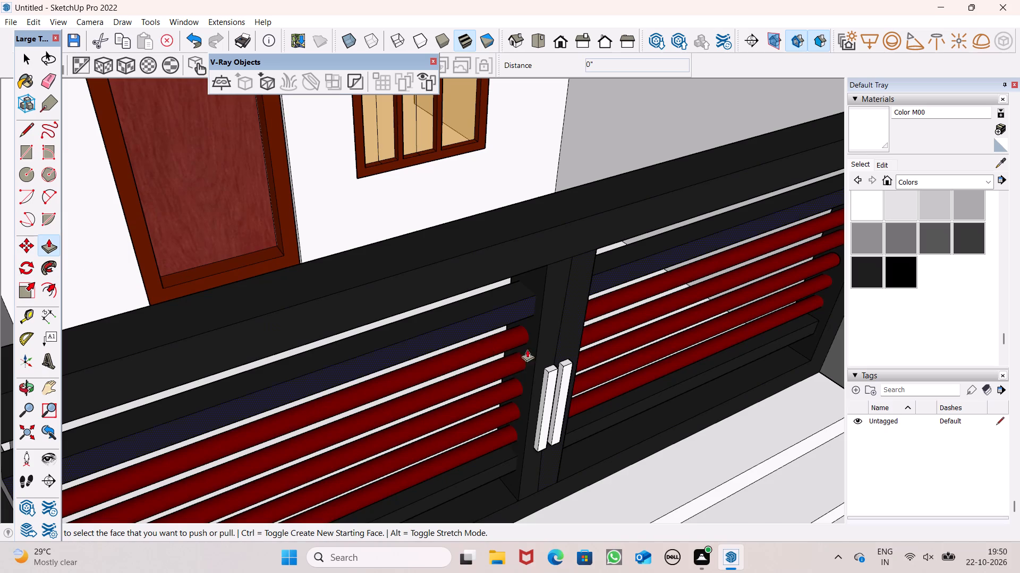
{"action": "scroll", "coordinate": [682, 335], "scroll_direction": "up", "scroll_amount": 4}
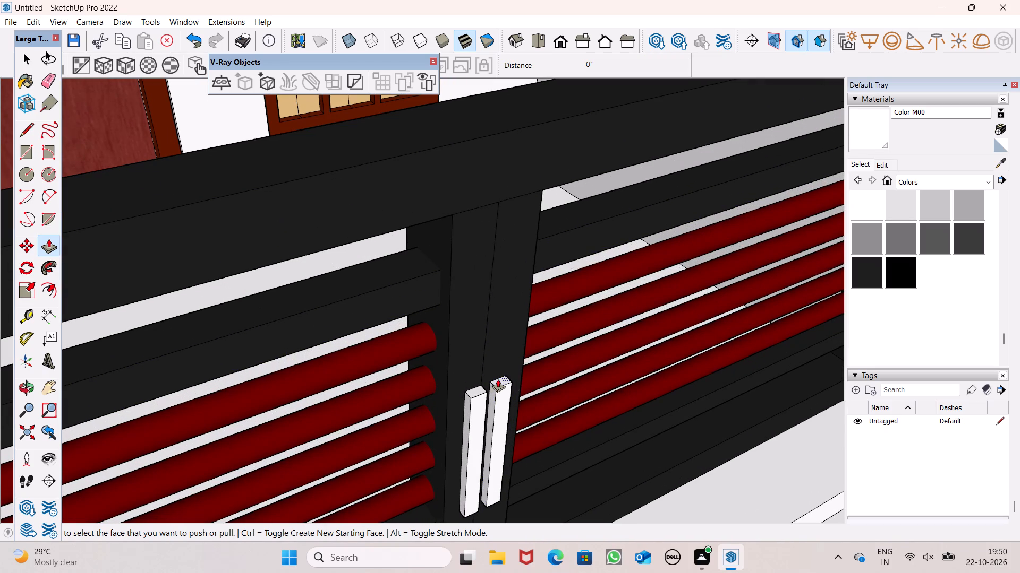
{"action": "left_click_drag", "start_coordinate": [502, 380], "coordinate": [500, 328]}
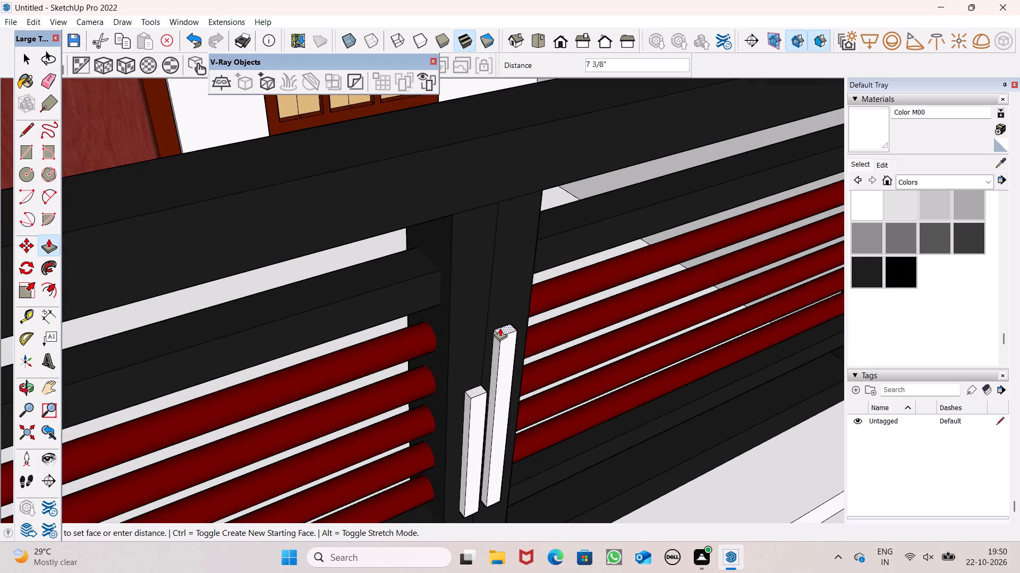
{"action": "left_click_drag", "start_coordinate": [500, 328], "coordinate": [500, 335]}
{"action": "left_click_drag", "start_coordinate": [477, 390], "coordinate": [499, 340]}
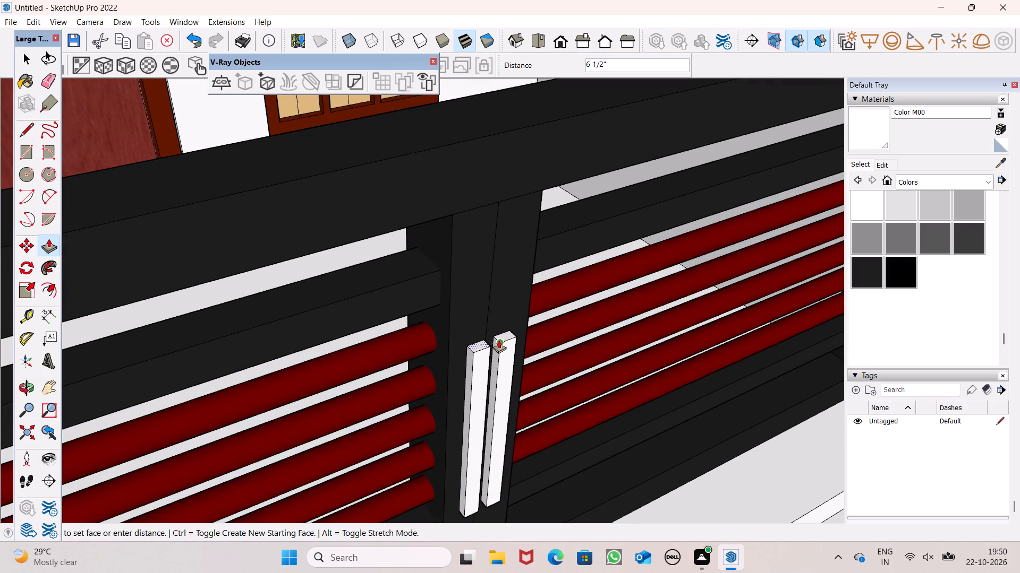
{"action": "left_click_drag", "start_coordinate": [499, 340], "coordinate": [499, 339]}
Shorten both white handles from below by pushing their bottom ends up about 3 13/16".
{"action": "scroll", "coordinate": [484, 310], "scroll_direction": "down", "scroll_amount": 6}
{"action": "middle_click_drag", "start_coordinate": [511, 390], "coordinate": [423, 227]}
{"action": "scroll", "coordinate": [454, 299], "scroll_direction": "down", "scroll_amount": 4}
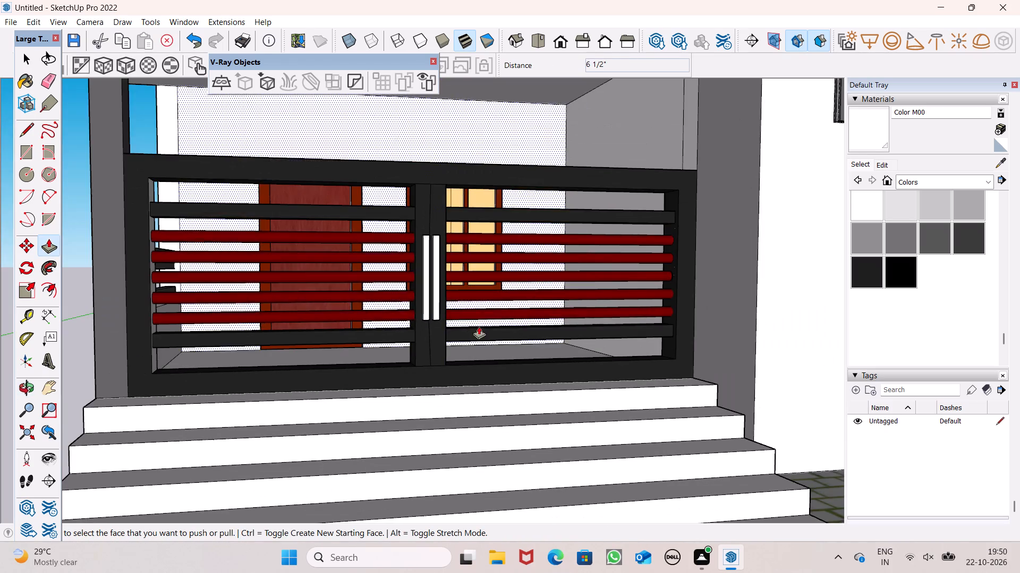
{"action": "scroll", "coordinate": [359, 220], "scroll_direction": "down", "scroll_amount": 3}
{"action": "scroll", "coordinate": [429, 177], "scroll_direction": "up", "scroll_amount": 5}
{"action": "scroll", "coordinate": [471, 213], "scroll_direction": "down", "scroll_amount": 2}
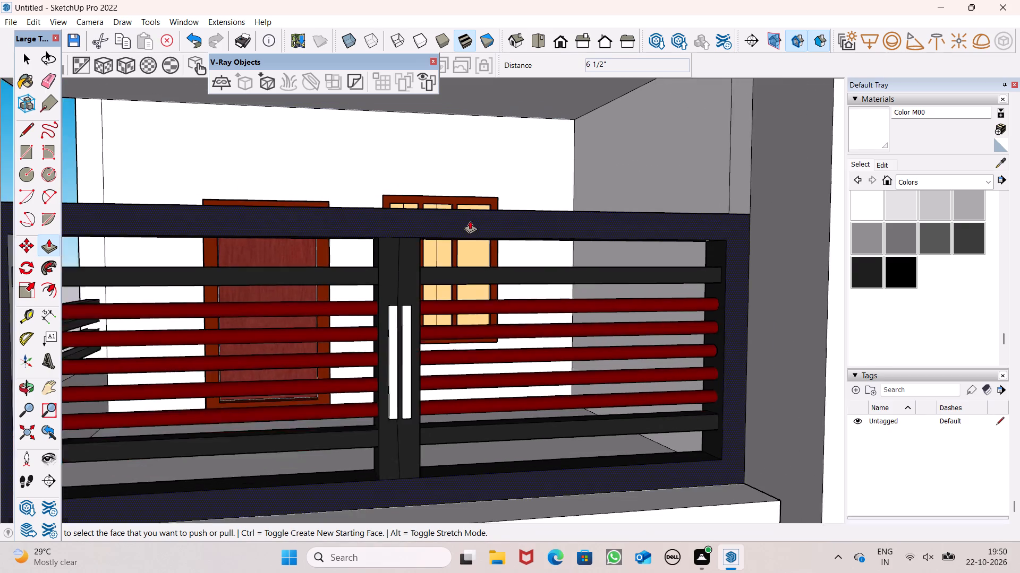
{"action": "scroll", "coordinate": [470, 221], "scroll_direction": "down", "scroll_amount": 2}
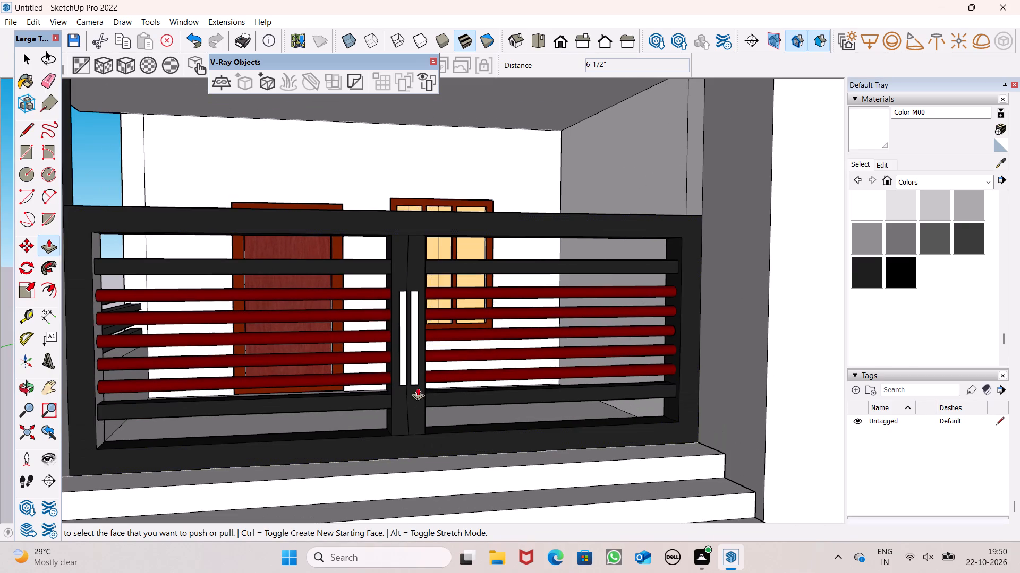
{"action": "scroll", "coordinate": [408, 393], "scroll_direction": "up", "scroll_amount": 2}
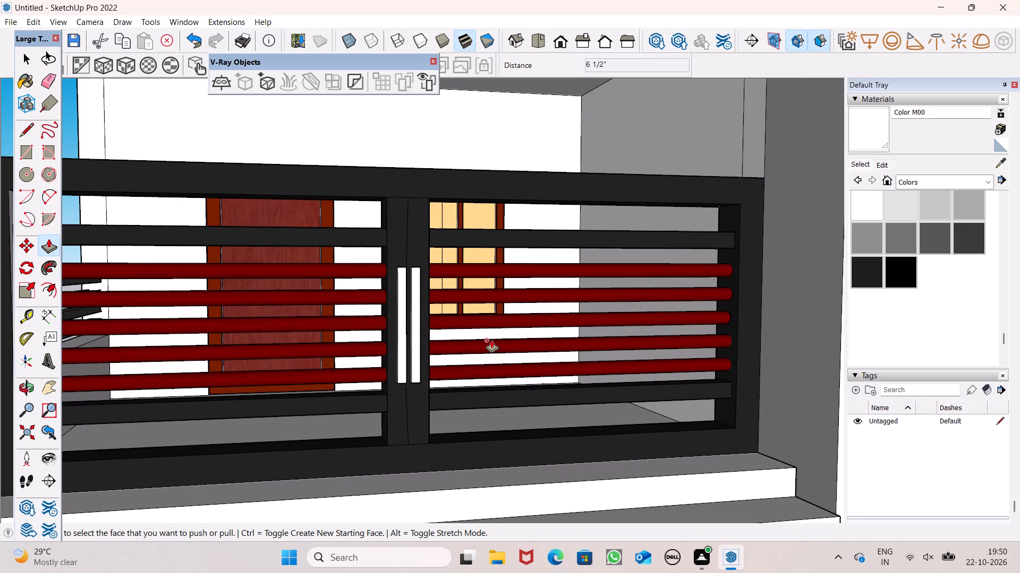
{"action": "middle_click_drag", "start_coordinate": [411, 374], "coordinate": [383, 227]}
{"action": "scroll", "coordinate": [396, 310], "scroll_direction": "up", "scroll_amount": 7}
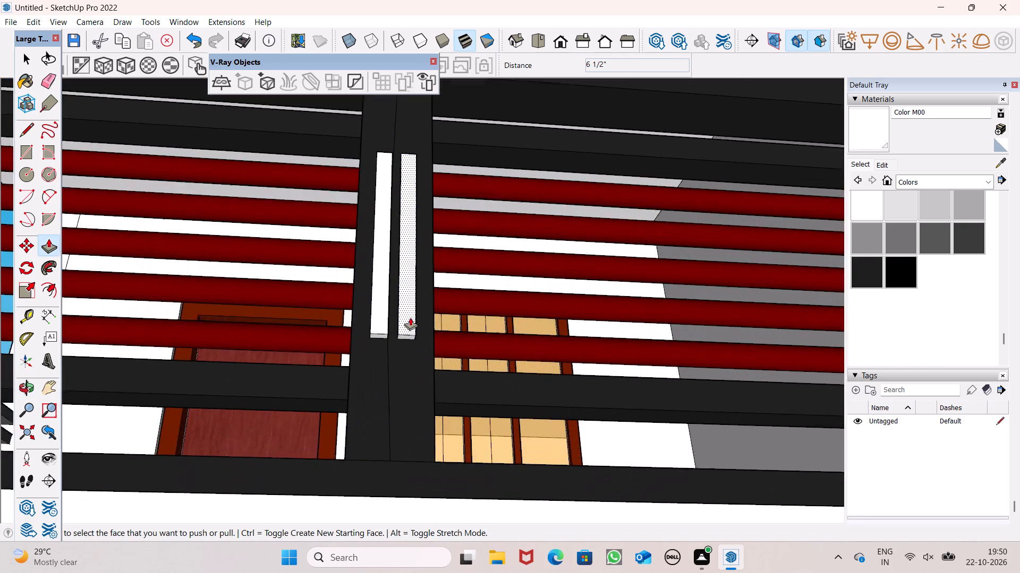
{"action": "scroll", "coordinate": [387, 361], "scroll_direction": "up", "scroll_amount": 5}
{"action": "left_click_drag", "start_coordinate": [374, 324], "coordinate": [378, 291]}
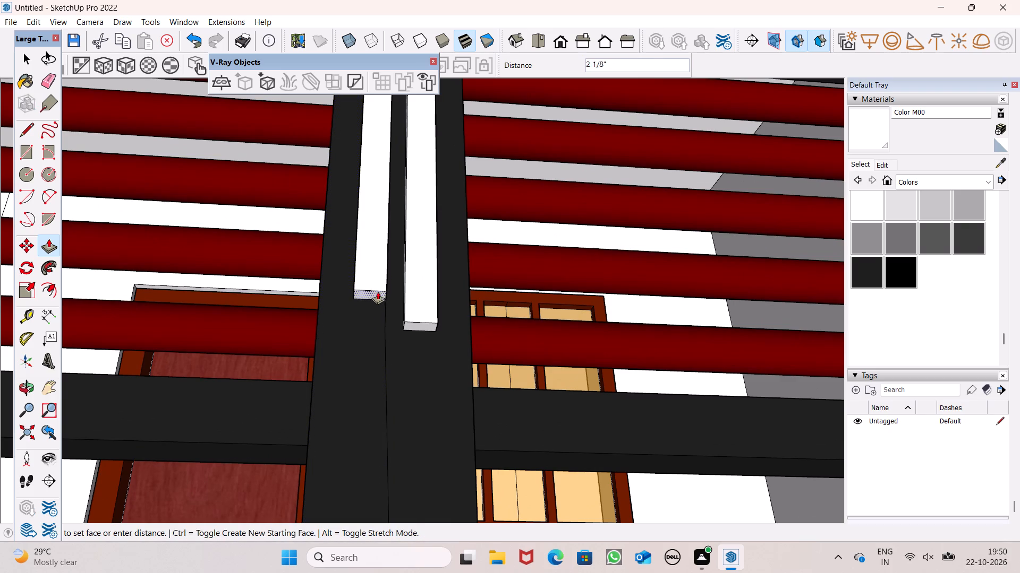
{"action": "left_click_drag", "start_coordinate": [378, 291], "coordinate": [387, 272]}
{"action": "left_click_drag", "start_coordinate": [422, 324], "coordinate": [410, 273]}
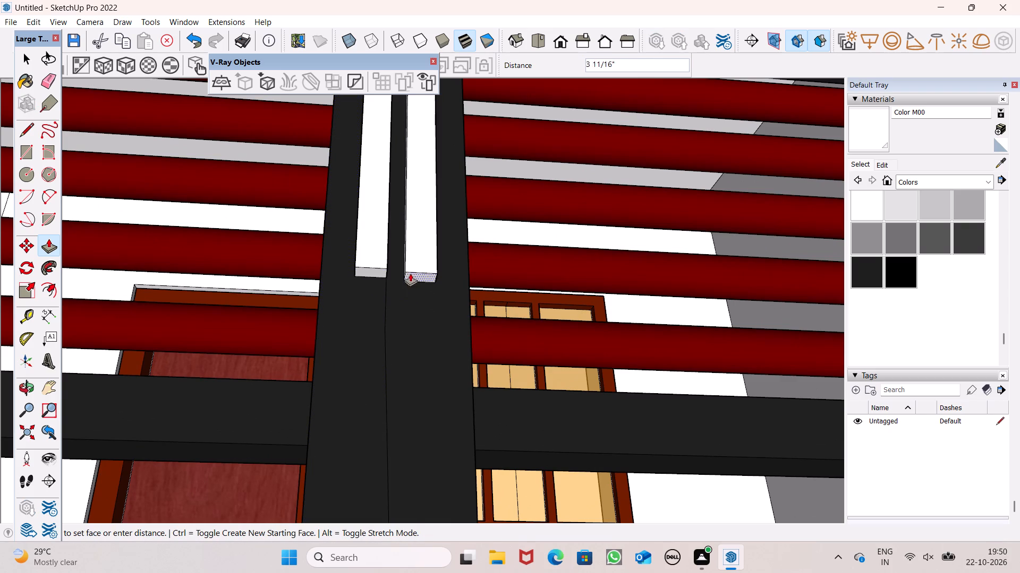
{"action": "left_click_drag", "start_coordinate": [410, 273], "coordinate": [386, 272]}
Lower the top ends of both white handles by about 1 3/8" with Push/Pull.
{"action": "scroll", "coordinate": [418, 346], "scroll_direction": "down", "scroll_amount": 11}
{"action": "middle_click_drag", "start_coordinate": [481, 355], "coordinate": [494, 502]}
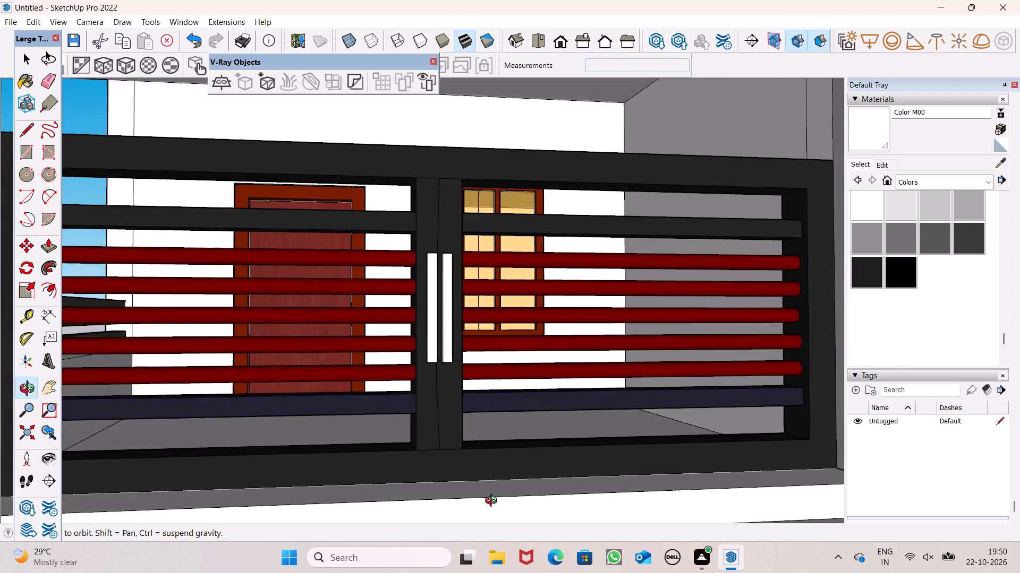
{"action": "middle_click_drag", "start_coordinate": [494, 502], "coordinate": [488, 536]}
{"action": "scroll", "coordinate": [501, 342], "scroll_direction": "down", "scroll_amount": 2}
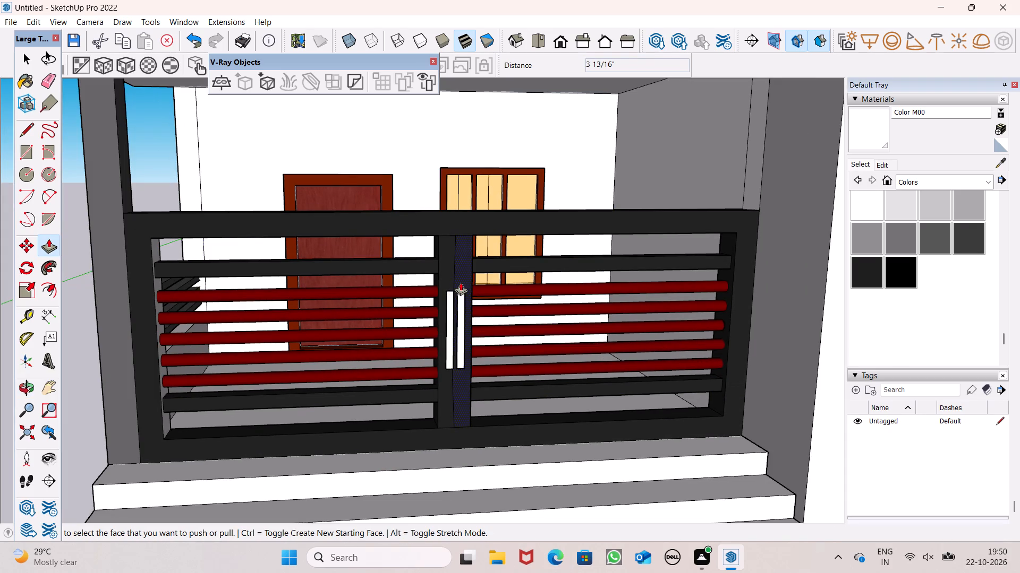
{"action": "scroll", "coordinate": [461, 281], "scroll_direction": "up", "scroll_amount": 4}
{"action": "scroll", "coordinate": [515, 204], "scroll_direction": "down", "scroll_amount": 2}
{"action": "middle_click_drag", "start_coordinate": [475, 322], "coordinate": [494, 435]}
{"action": "scroll", "coordinate": [446, 356], "scroll_direction": "up", "scroll_amount": 2}
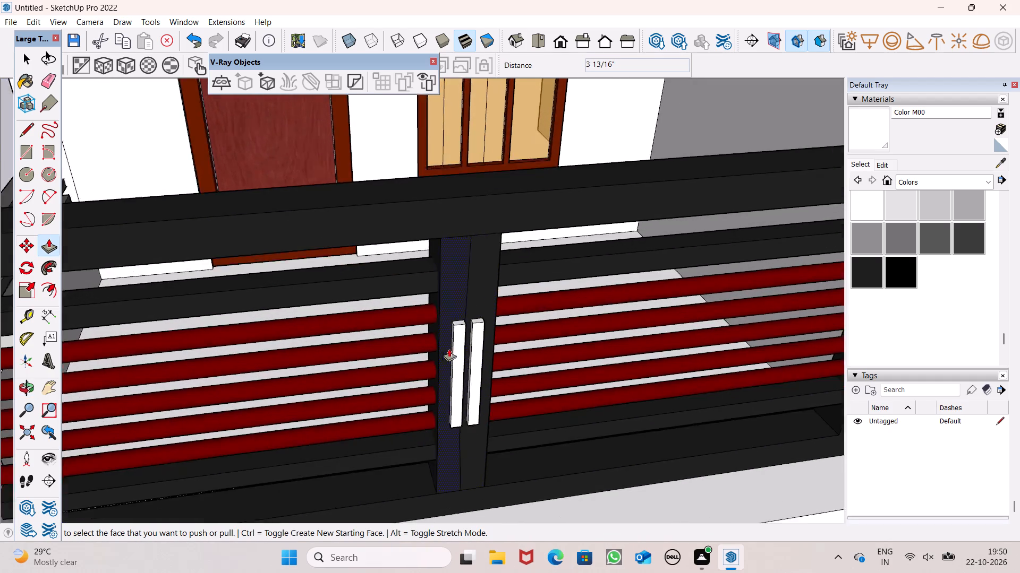
{"action": "scroll", "coordinate": [449, 349], "scroll_direction": "up", "scroll_amount": 9}
{"action": "left_click_drag", "start_coordinate": [449, 310], "coordinate": [451, 328]}
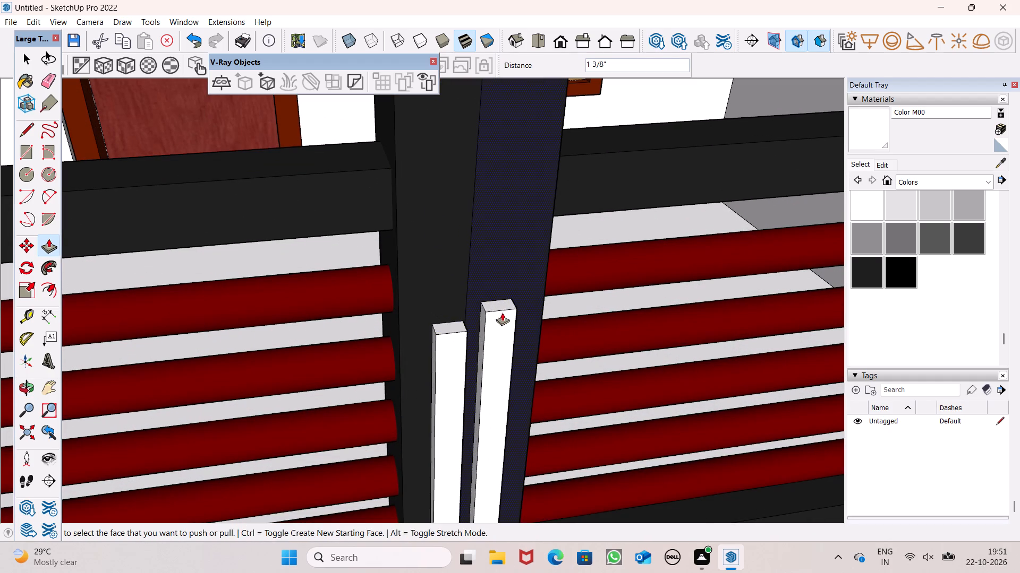
{"action": "left_click_drag", "start_coordinate": [499, 307], "coordinate": [462, 330]}
Examine the porch gate with its handles and the front facade of the house from farther away.
{"action": "scroll", "coordinate": [458, 276], "scroll_direction": "down", "scroll_amount": 6}
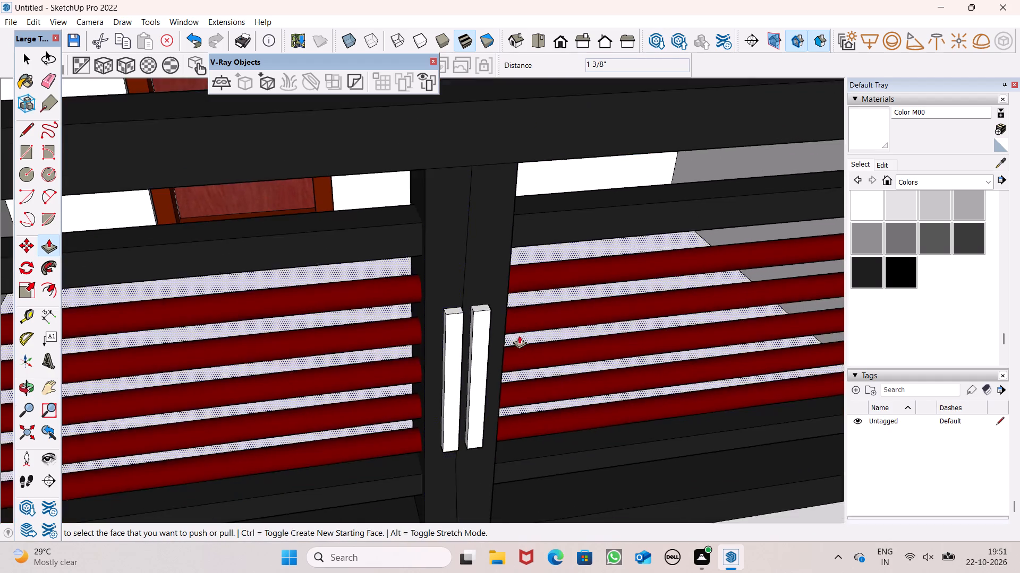
{"action": "middle_click_drag", "start_coordinate": [487, 331], "coordinate": [419, 264]}
{"action": "scroll", "coordinate": [496, 240], "scroll_direction": "down", "scroll_amount": 13}
{"action": "key", "text": "space"}
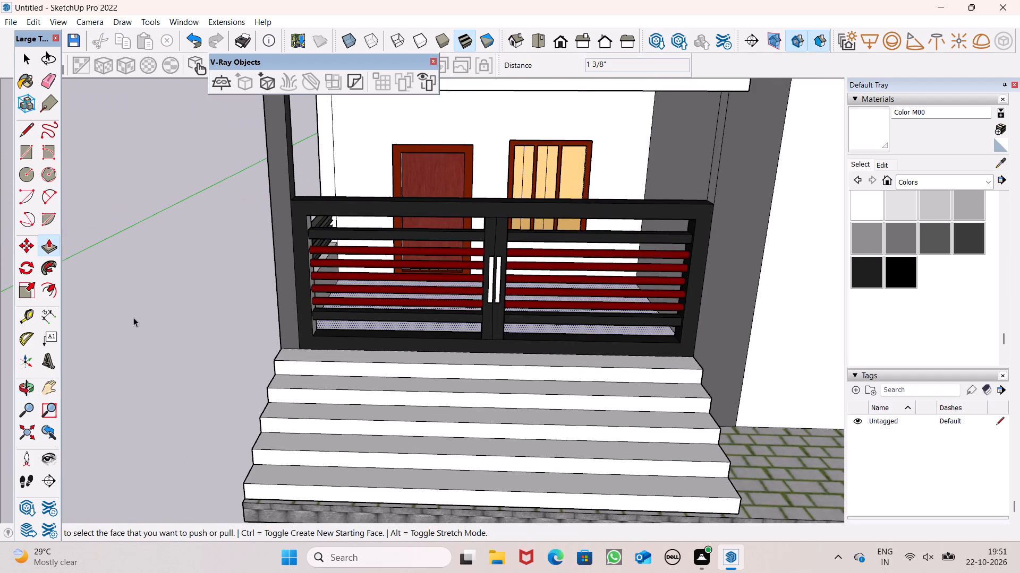
{"action": "left_click", "coordinate": [134, 316]}
{"action": "scroll", "coordinate": [143, 310], "scroll_direction": "down", "scroll_amount": 3}
{"action": "middle_click_drag", "start_coordinate": [290, 350], "coordinate": [295, 288]}
{"action": "scroll", "coordinate": [435, 289], "scroll_direction": "down", "scroll_amount": 5}
{"action": "middle_click_drag", "start_coordinate": [469, 322], "coordinate": [481, 423]}
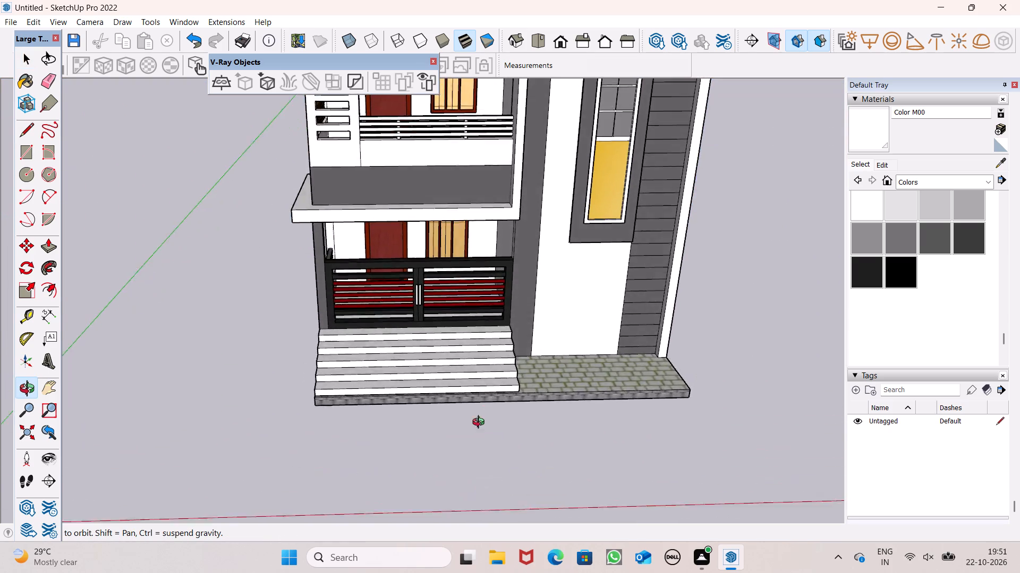
{"action": "middle_click_drag", "start_coordinate": [481, 423], "coordinate": [474, 441]}
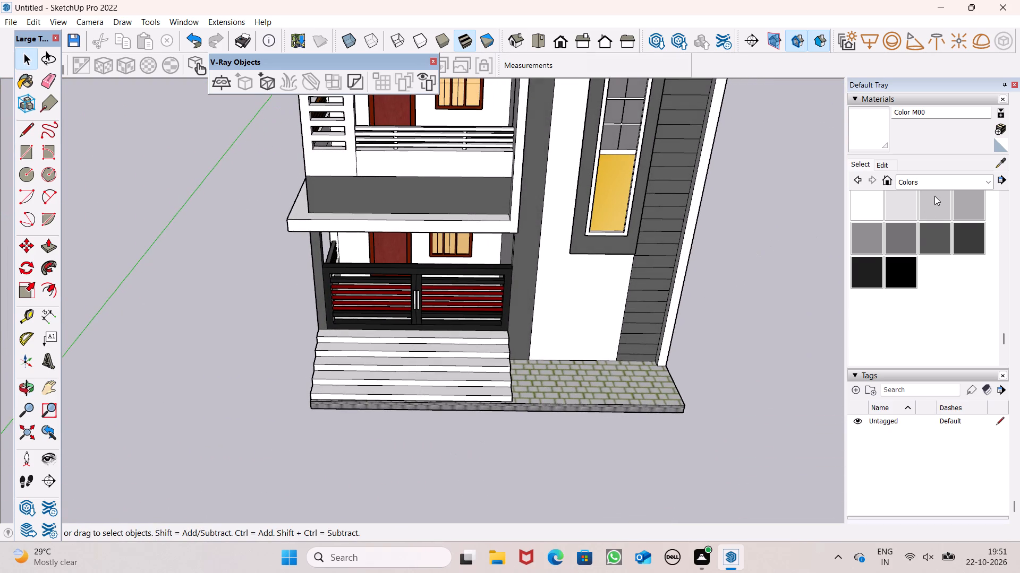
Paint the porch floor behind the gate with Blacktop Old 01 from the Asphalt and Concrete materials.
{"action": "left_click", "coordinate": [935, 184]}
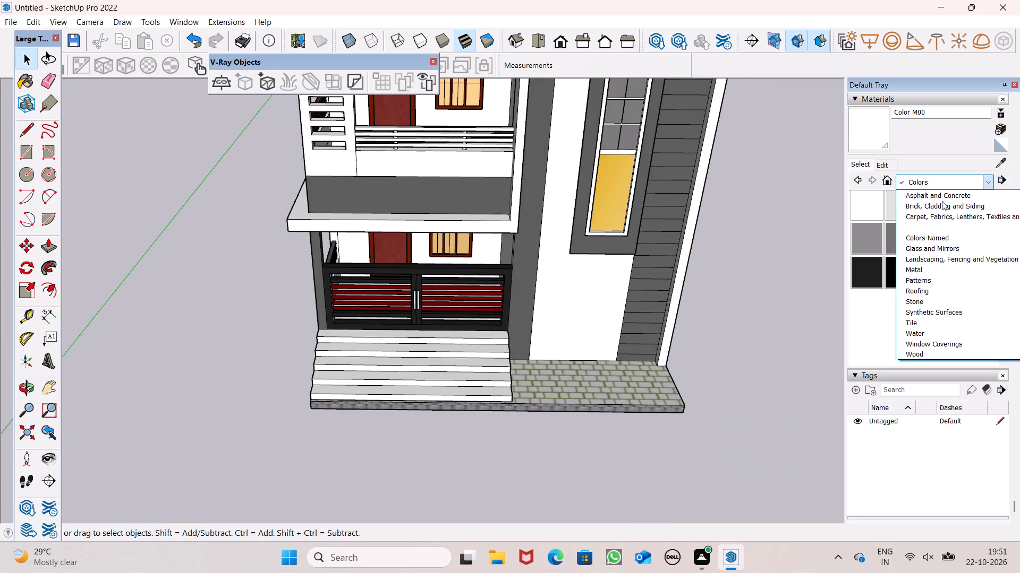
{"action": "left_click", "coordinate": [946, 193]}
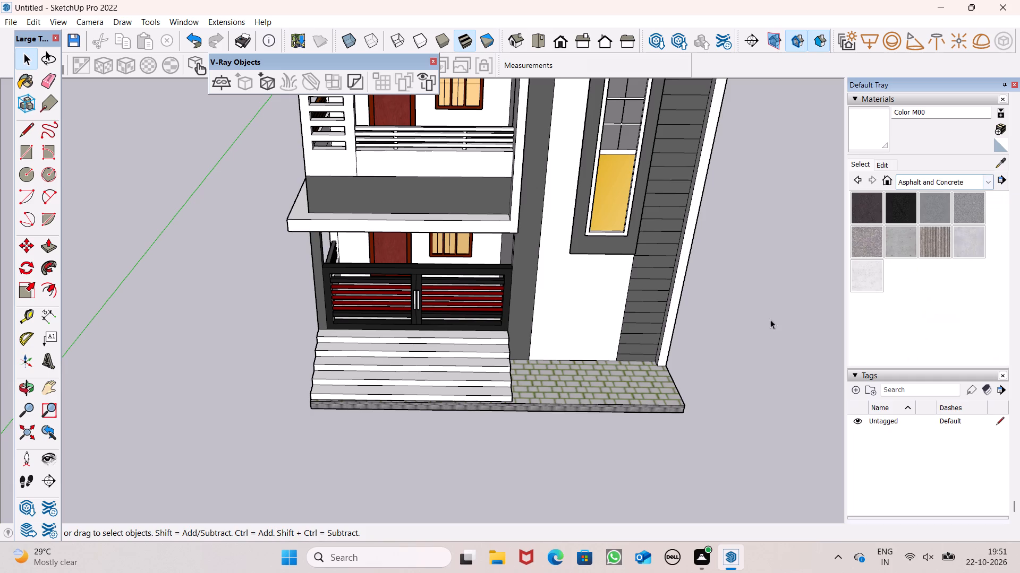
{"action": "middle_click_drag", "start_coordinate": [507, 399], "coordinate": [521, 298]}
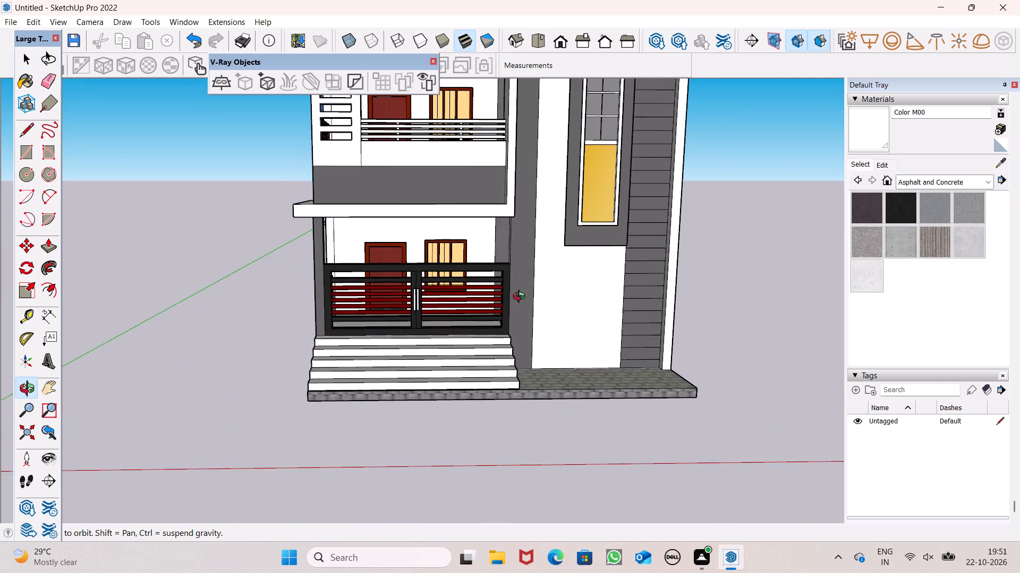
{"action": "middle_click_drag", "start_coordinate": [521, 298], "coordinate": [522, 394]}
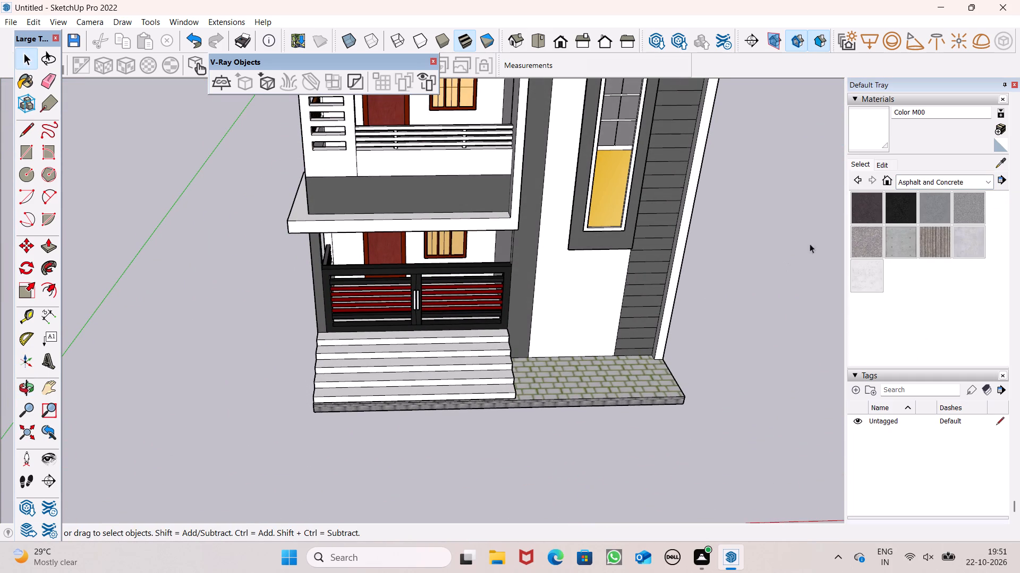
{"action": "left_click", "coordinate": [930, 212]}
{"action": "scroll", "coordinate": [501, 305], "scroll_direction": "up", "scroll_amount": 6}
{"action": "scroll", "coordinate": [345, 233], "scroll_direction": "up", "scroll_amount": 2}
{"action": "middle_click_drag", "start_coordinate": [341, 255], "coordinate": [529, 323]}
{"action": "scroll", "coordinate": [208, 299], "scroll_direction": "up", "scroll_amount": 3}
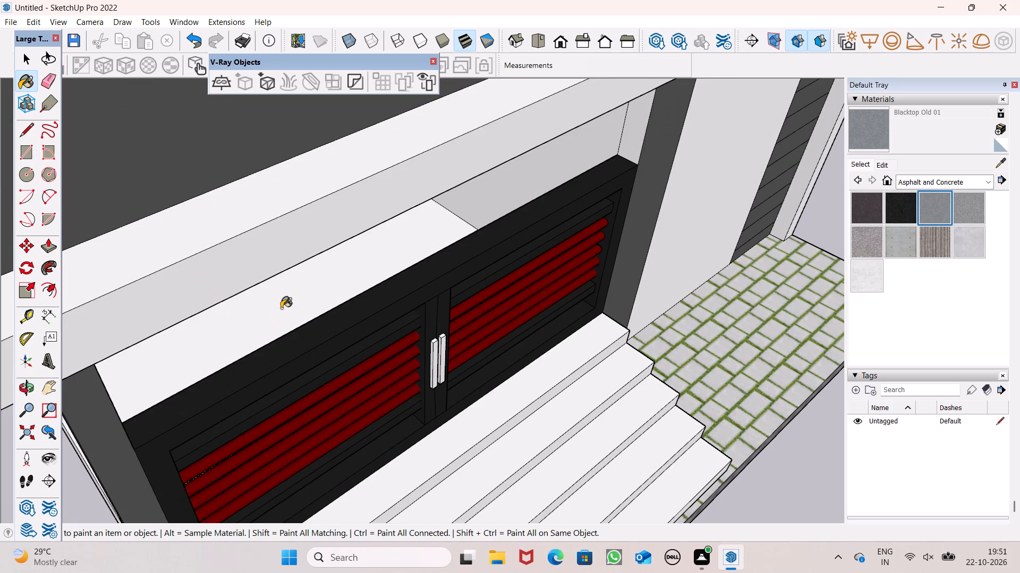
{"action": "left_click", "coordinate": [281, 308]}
Repaint the porch floor with Stone Vein Gray from the Stone materials.
{"action": "scroll", "coordinate": [345, 307], "scroll_direction": "down", "scroll_amount": 5}
{"action": "scroll", "coordinate": [365, 257], "scroll_direction": "down", "scroll_amount": 7}
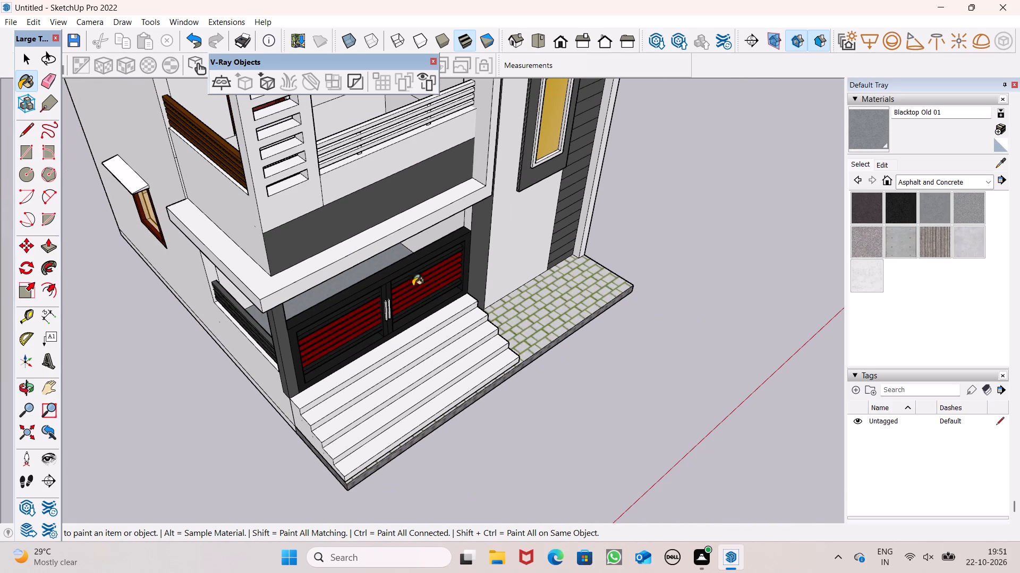
{"action": "left_click", "coordinate": [959, 172]}
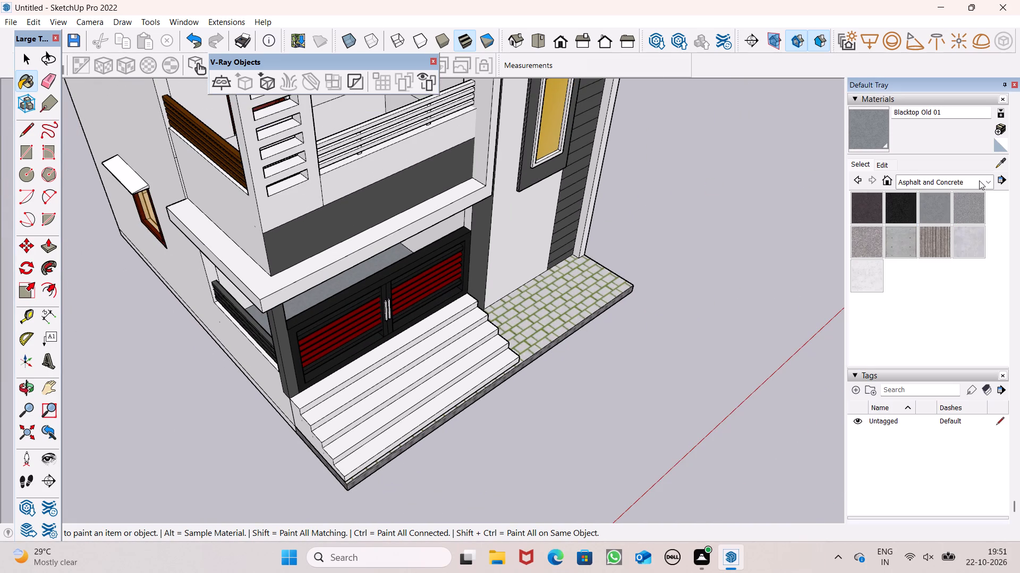
{"action": "left_click", "coordinate": [979, 180]}
{"action": "left_click", "coordinate": [922, 305]}
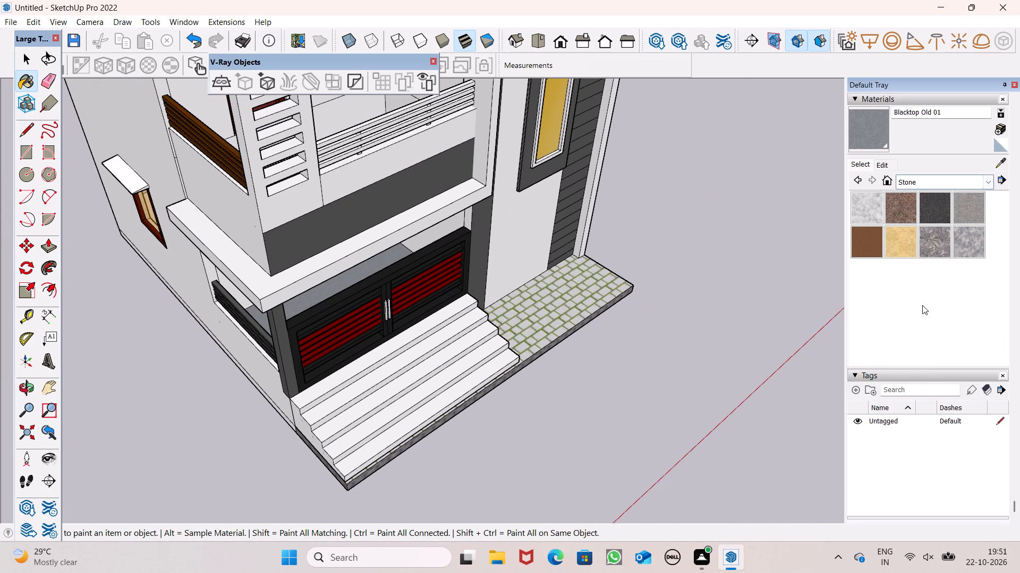
{"action": "left_click", "coordinate": [967, 246]}
{"action": "scroll", "coordinate": [404, 309], "scroll_direction": "up", "scroll_amount": 7}
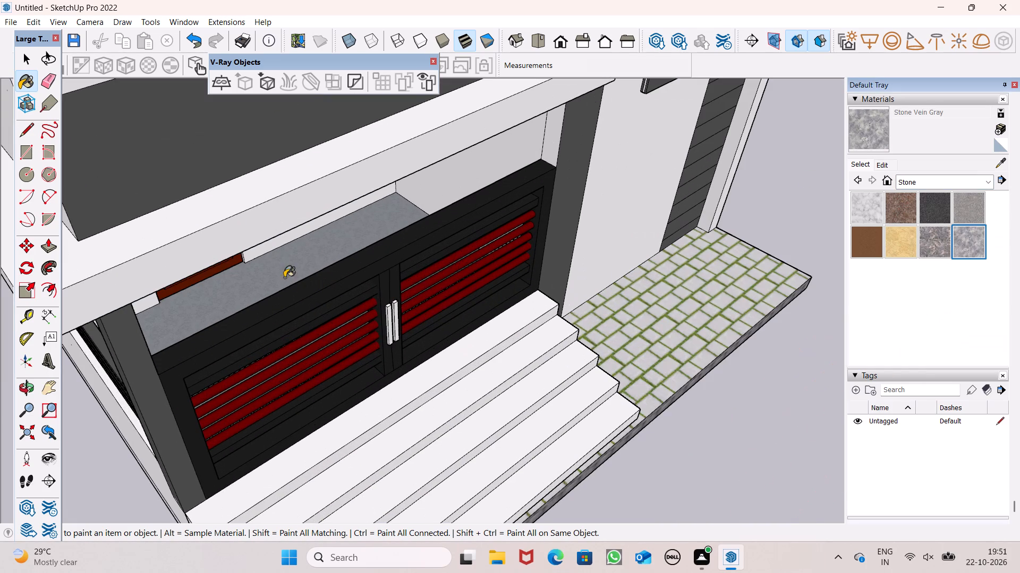
{"action": "left_click", "coordinate": [268, 266]}
Paint the upper balcony floor with the same Stone Vein Gray material.
{"action": "scroll", "coordinate": [285, 299], "scroll_direction": "down", "scroll_amount": 15}
{"action": "scroll", "coordinate": [288, 218], "scroll_direction": "up", "scroll_amount": 2}
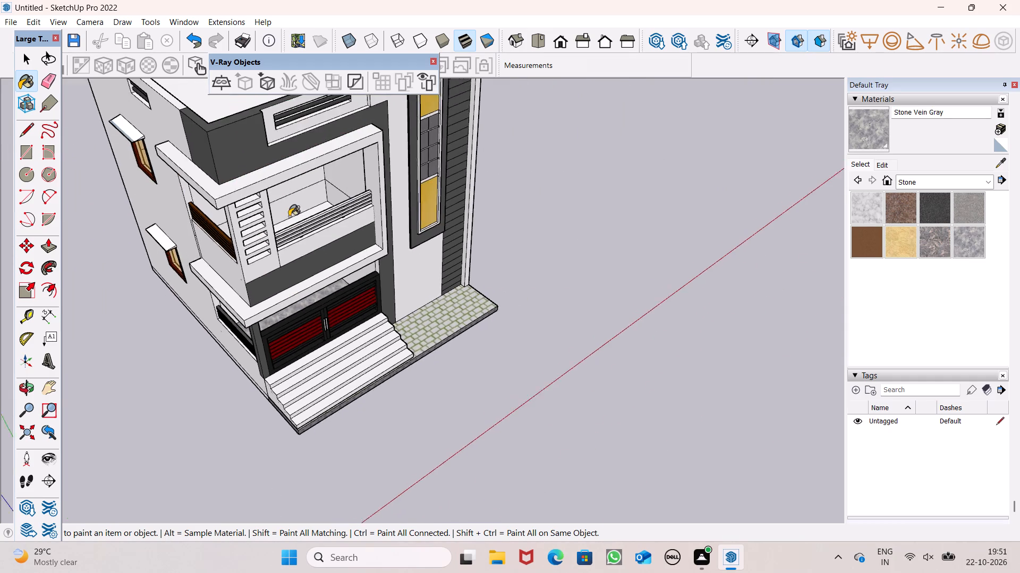
{"action": "scroll", "coordinate": [289, 216], "scroll_direction": "up", "scroll_amount": 10}
{"action": "left_click", "coordinate": [309, 228]}
{"action": "scroll", "coordinate": [311, 220], "scroll_direction": "down", "scroll_amount": 5}
{"action": "scroll", "coordinate": [330, 225], "scroll_direction": "up", "scroll_amount": 1}
{"action": "middle_click_drag", "start_coordinate": [330, 225], "coordinate": [246, 163]}
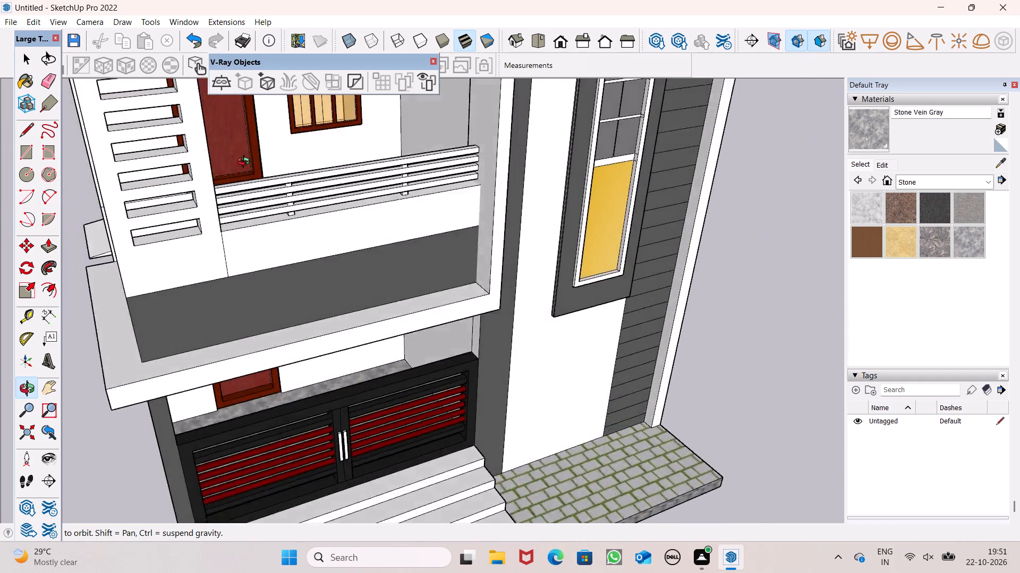
Raise the upper balcony floor behind the railing by 1' 8 9/16" with Push/Pull.
{"action": "middle_click_drag", "start_coordinate": [246, 163], "coordinate": [102, 219]}
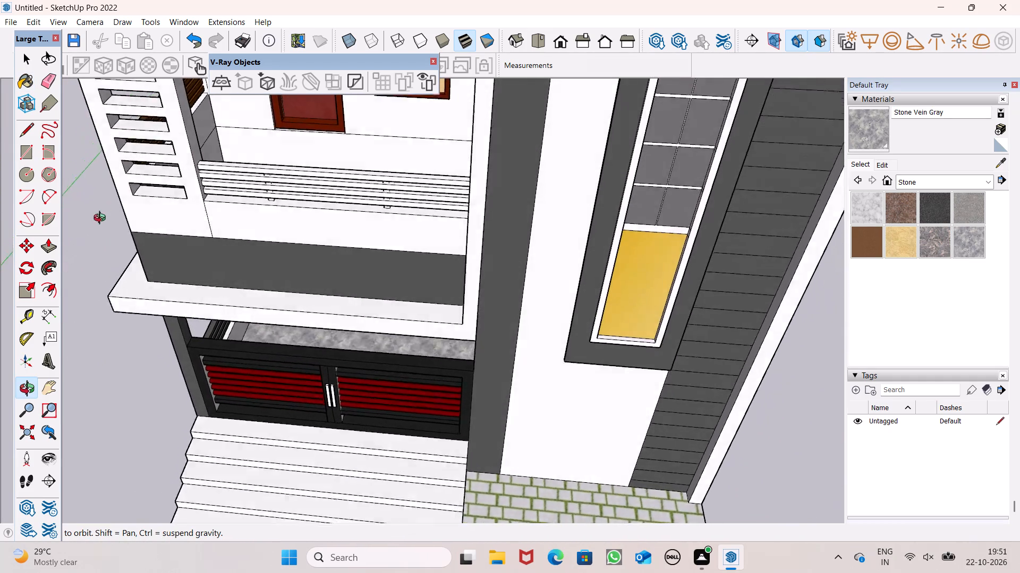
{"action": "middle_click_drag", "start_coordinate": [102, 219], "coordinate": [135, 202]}
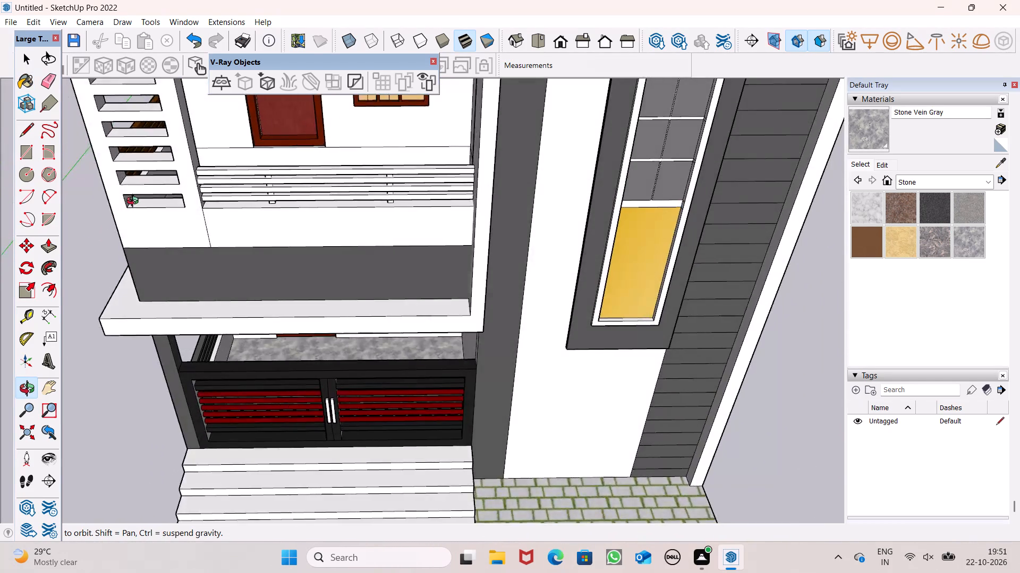
{"action": "middle_click_drag", "start_coordinate": [135, 202], "coordinate": [125, 247]}
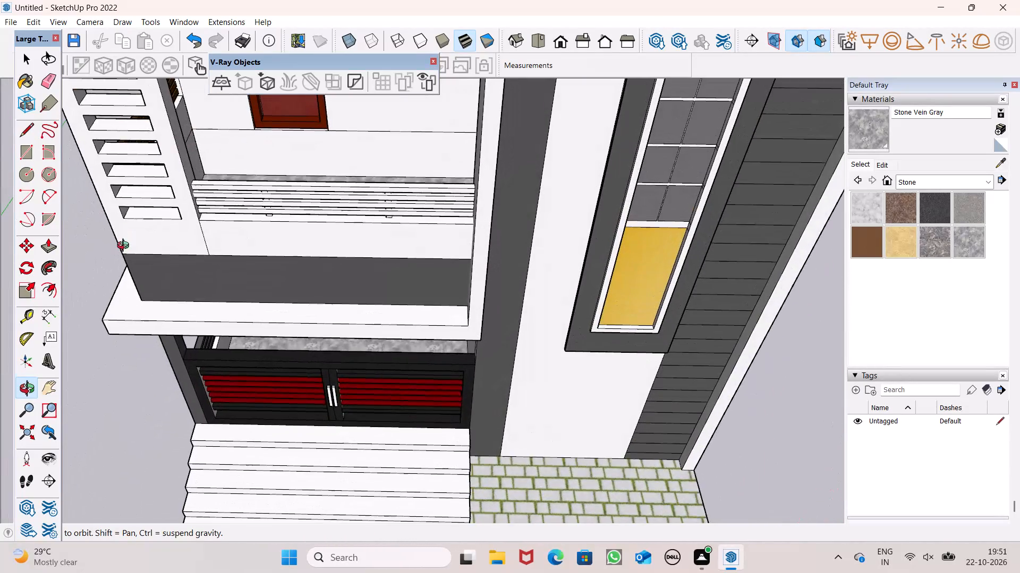
{"action": "middle_click_drag", "start_coordinate": [125, 247], "coordinate": [121, 224]}
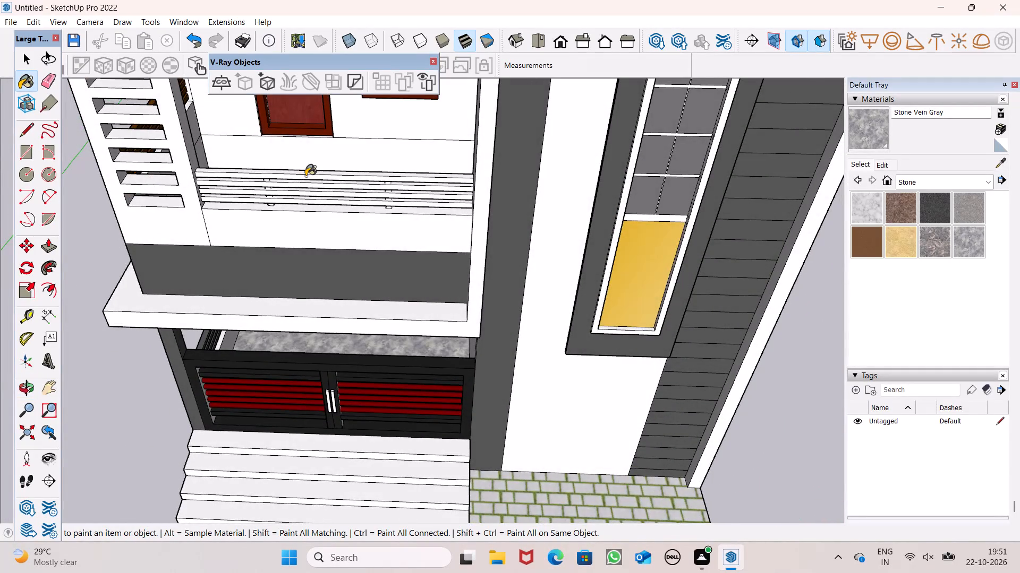
{"action": "scroll", "coordinate": [280, 163], "scroll_direction": "up", "scroll_amount": 1}
{"action": "left_click", "coordinate": [27, 130]}
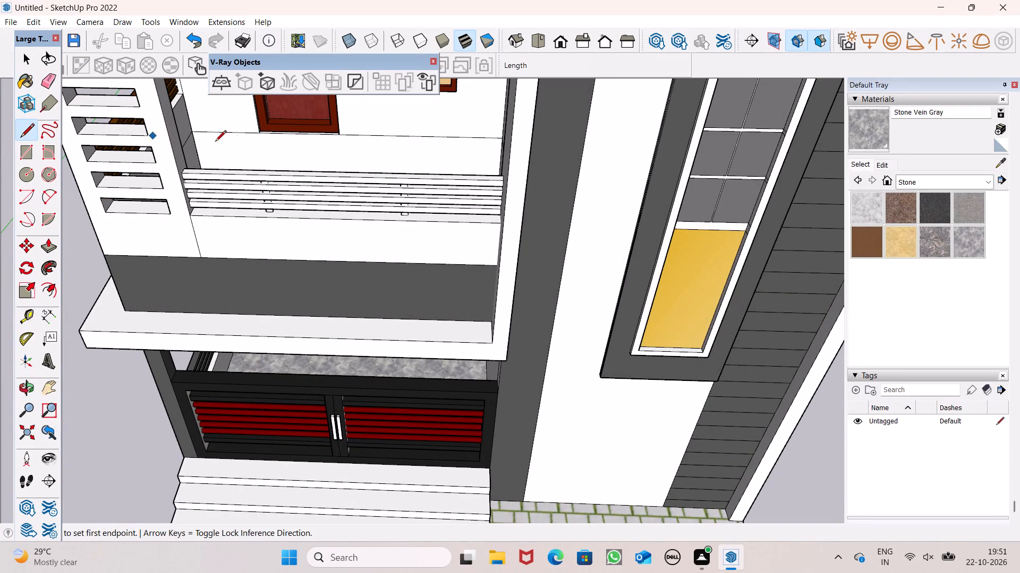
{"action": "scroll", "coordinate": [274, 139], "scroll_direction": "up", "scroll_amount": 4}
{"action": "scroll", "coordinate": [185, 135], "scroll_direction": "down", "scroll_amount": 2}
{"action": "scroll", "coordinate": [191, 132], "scroll_direction": "up", "scroll_amount": 1}
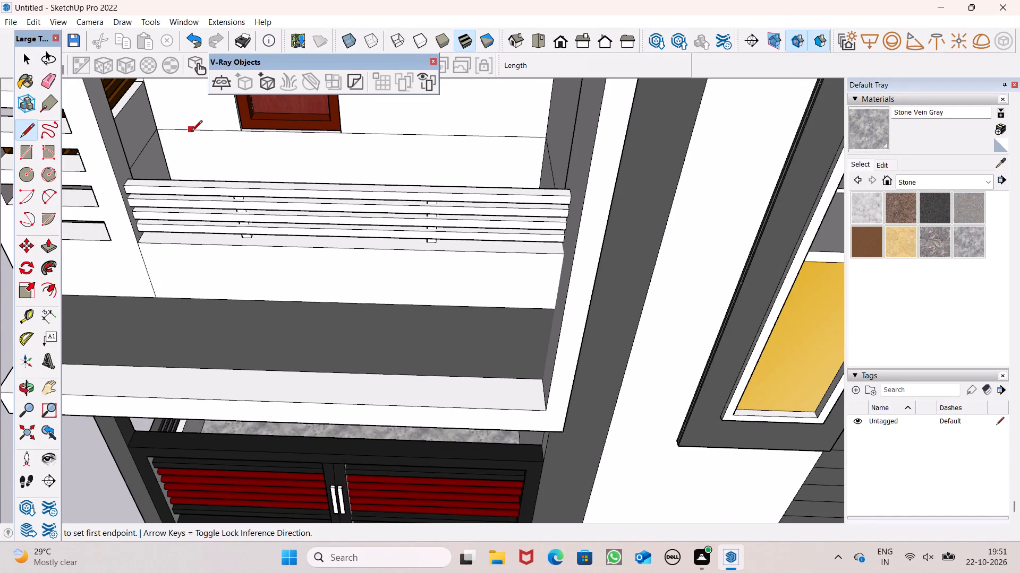
{"action": "scroll", "coordinate": [191, 132], "scroll_direction": "up", "scroll_amount": 3}
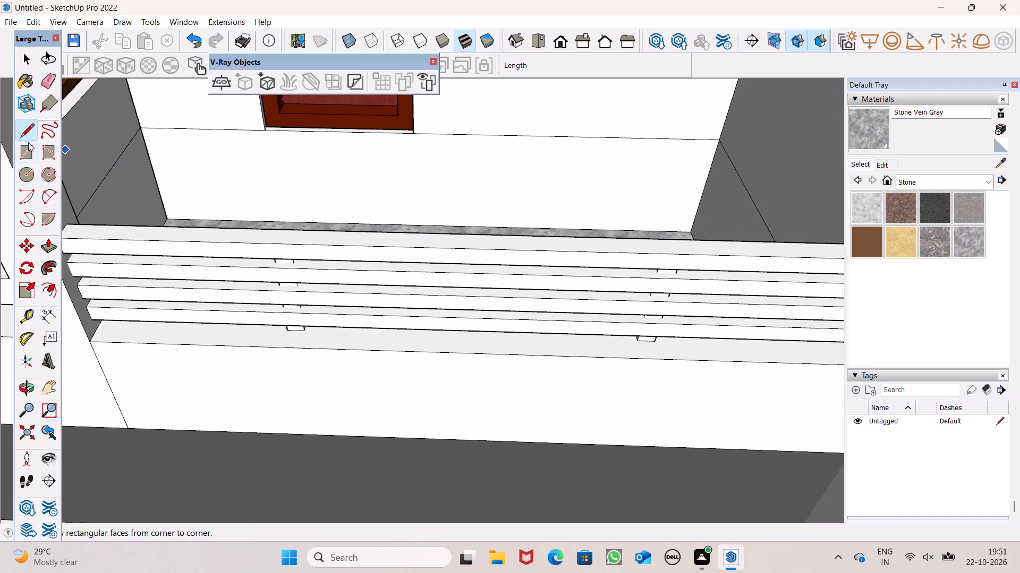
{"action": "left_click", "coordinate": [55, 246]}
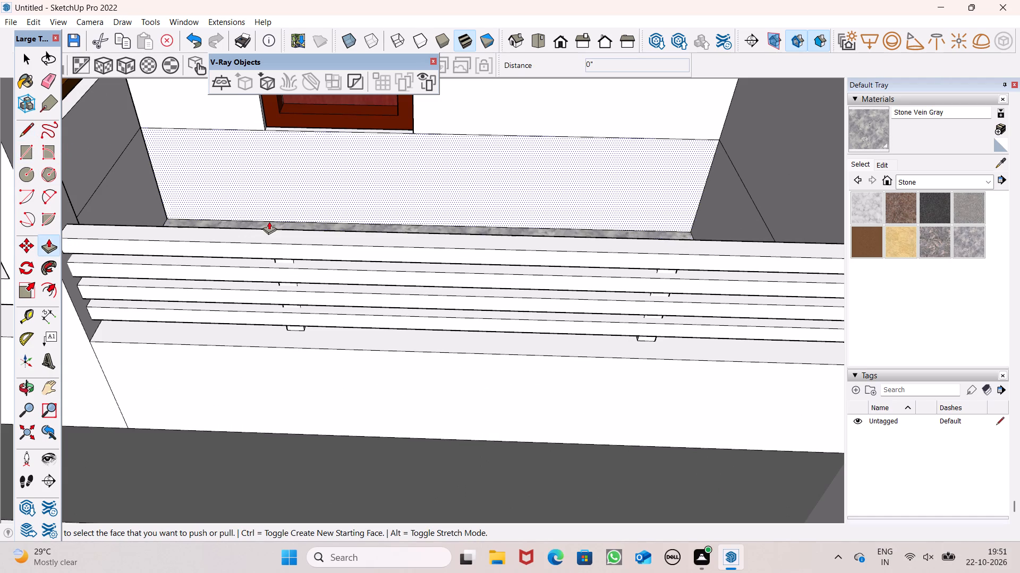
{"action": "middle_click_drag", "start_coordinate": [359, 244], "coordinate": [381, 294]}
{"action": "left_click_drag", "start_coordinate": [325, 218], "coordinate": [325, 215]}
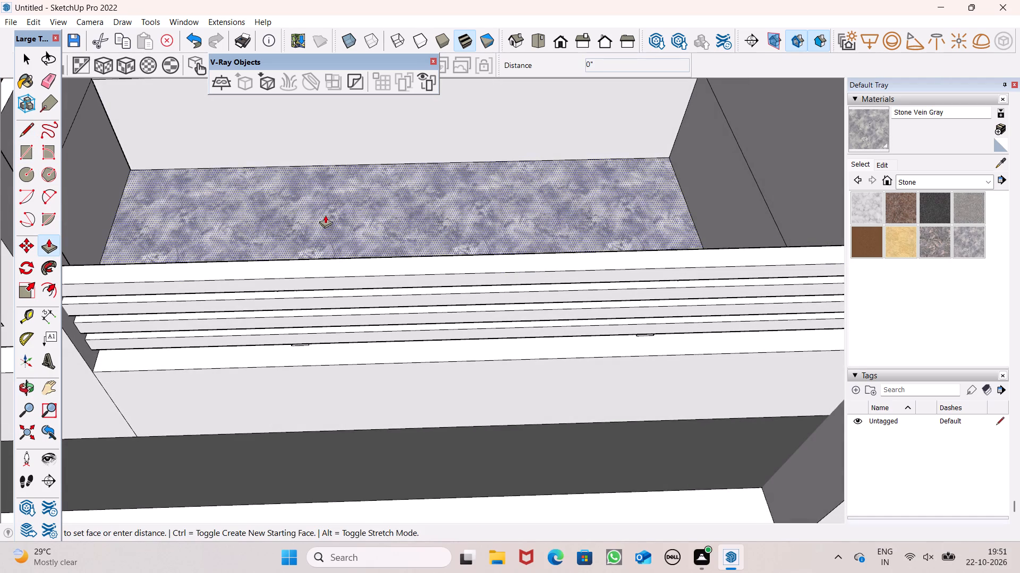
{"action": "left_click_drag", "start_coordinate": [325, 215], "coordinate": [312, 170]}
{"action": "scroll", "coordinate": [303, 179], "scroll_direction": "down", "scroll_amount": 8}
{"action": "middle_click_drag", "start_coordinate": [321, 201], "coordinate": [327, 140]}
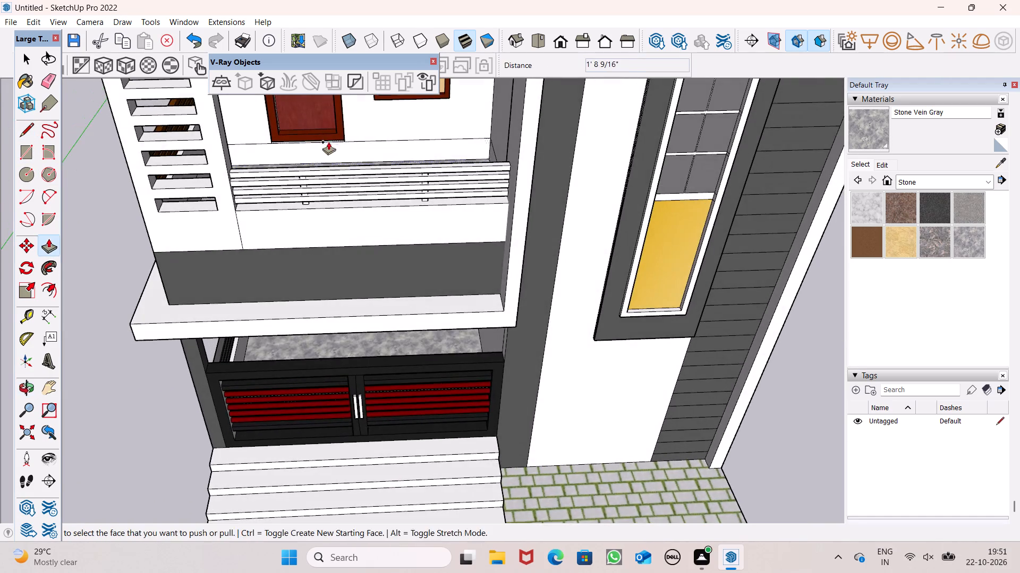
{"action": "key", "text": "space"}
{"action": "scroll", "coordinate": [321, 180], "scroll_direction": "down", "scroll_amount": 4}
{"action": "left_click", "coordinate": [96, 213]}
Raise the Stone Vein Gray floor of the upper balcony a little further with Push/Pull.
{"action": "scroll", "coordinate": [369, 147], "scroll_direction": "up", "scroll_amount": 6}
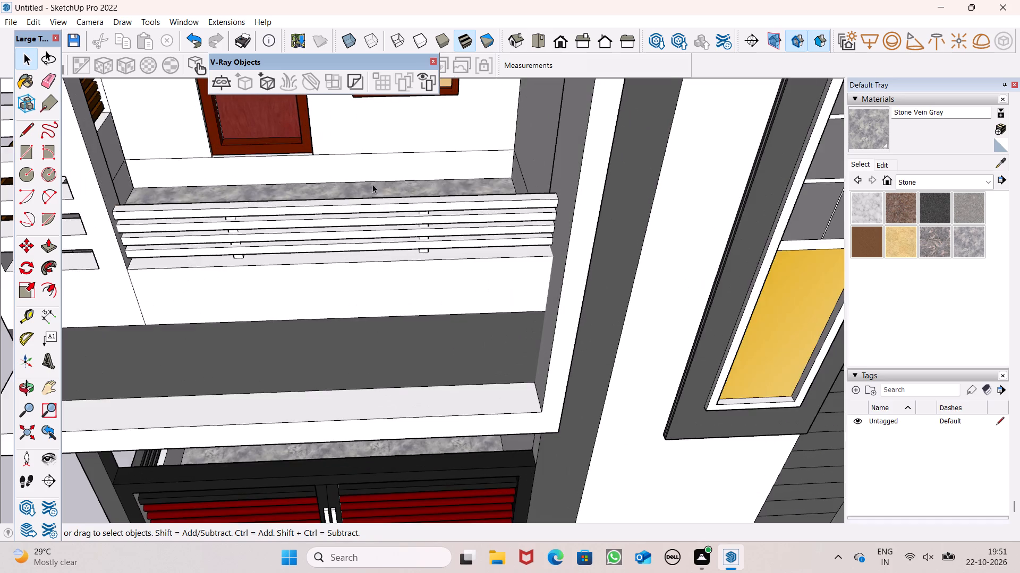
{"action": "middle_click_drag", "start_coordinate": [372, 224], "coordinate": [367, 302]}
{"action": "scroll", "coordinate": [262, 284], "scroll_direction": "up", "scroll_amount": 1}
{"action": "left_click", "coordinate": [52, 245]}
{"action": "left_click_drag", "start_coordinate": [204, 246], "coordinate": [205, 236]}
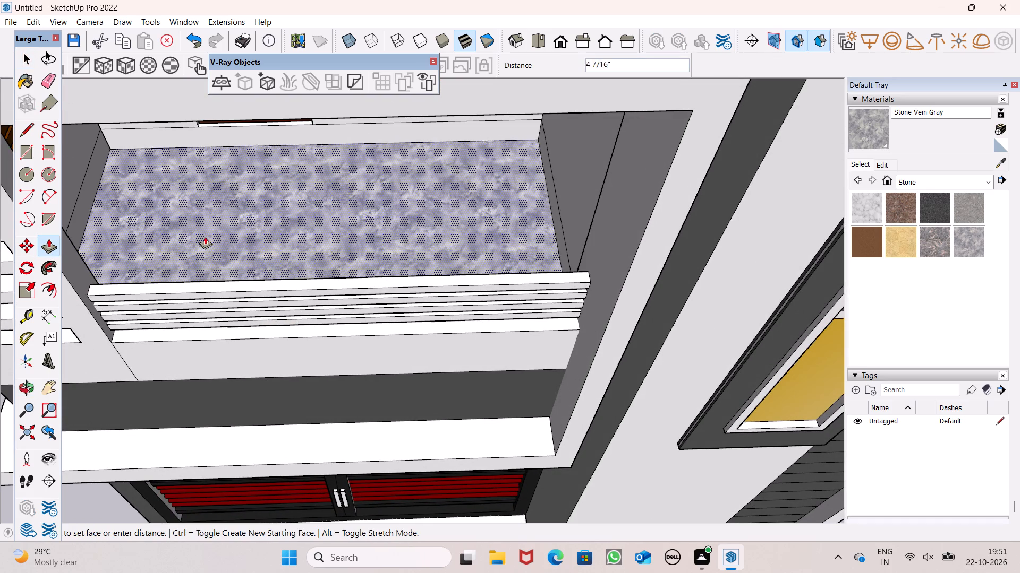
{"action": "left_click_drag", "start_coordinate": [205, 236], "coordinate": [209, 213]}
{"action": "scroll", "coordinate": [207, 216], "scroll_direction": "down", "scroll_amount": 7}
{"action": "key", "text": "space"}
{"action": "key", "text": "space"}
Examine the whole house from the front, both sides and above.
{"action": "scroll", "coordinate": [395, 206], "scroll_direction": "down", "scroll_amount": 6}
{"action": "middle_click_drag", "start_coordinate": [399, 228], "coordinate": [452, 26]}
{"action": "left_click", "coordinate": [610, 263]}
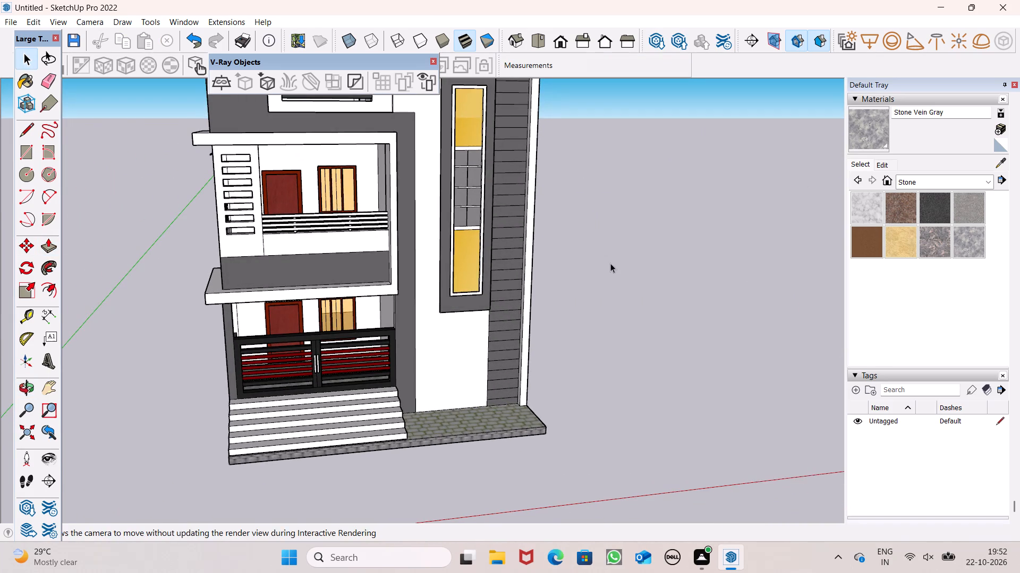
{"action": "scroll", "coordinate": [573, 230], "scroll_direction": "down", "scroll_amount": 3}
{"action": "middle_click_drag", "start_coordinate": [569, 247], "coordinate": [497, 163]}
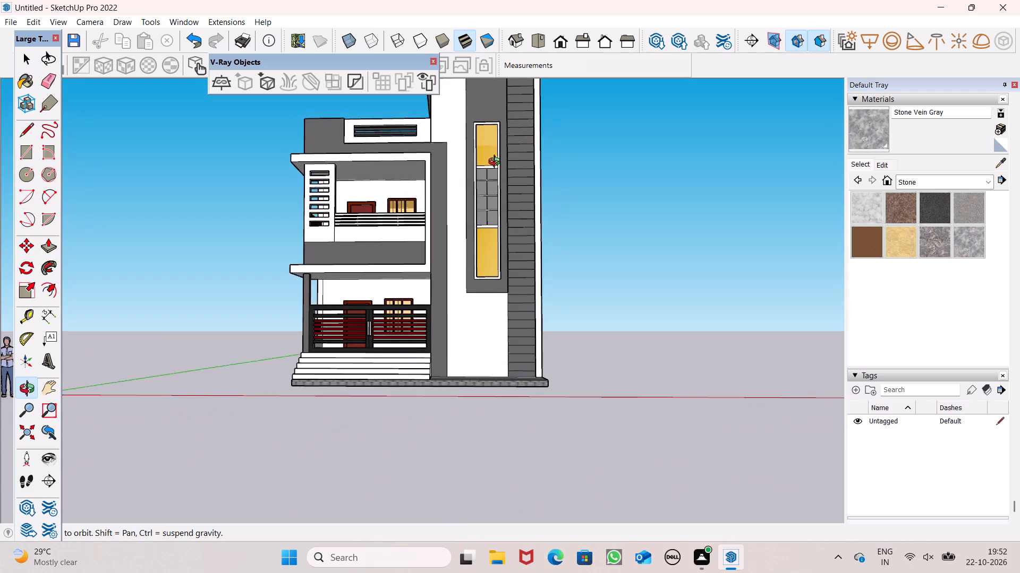
{"action": "middle_click_drag", "start_coordinate": [497, 163], "coordinate": [497, 270]}
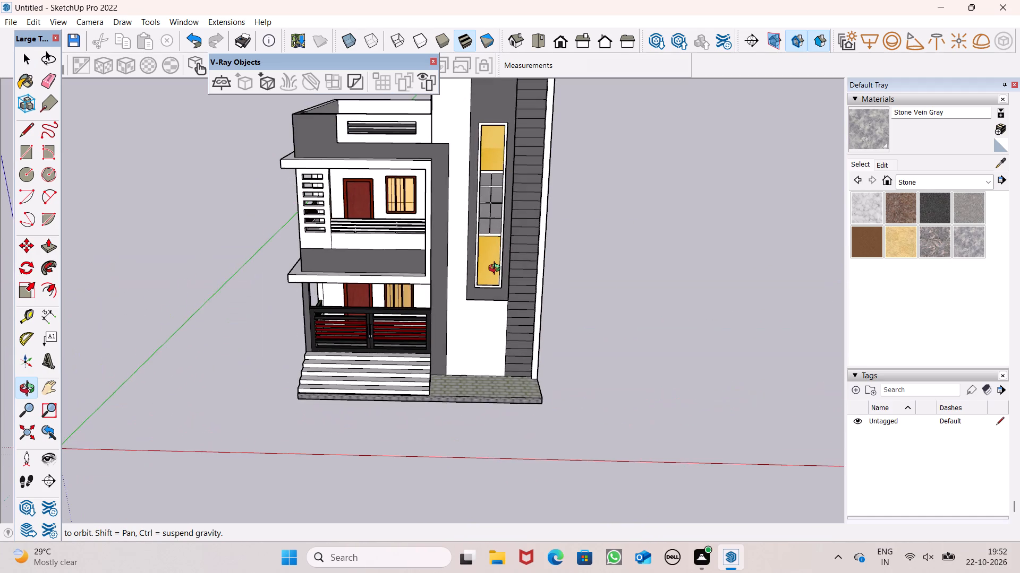
{"action": "middle_click_drag", "start_coordinate": [497, 270], "coordinate": [847, 215]}
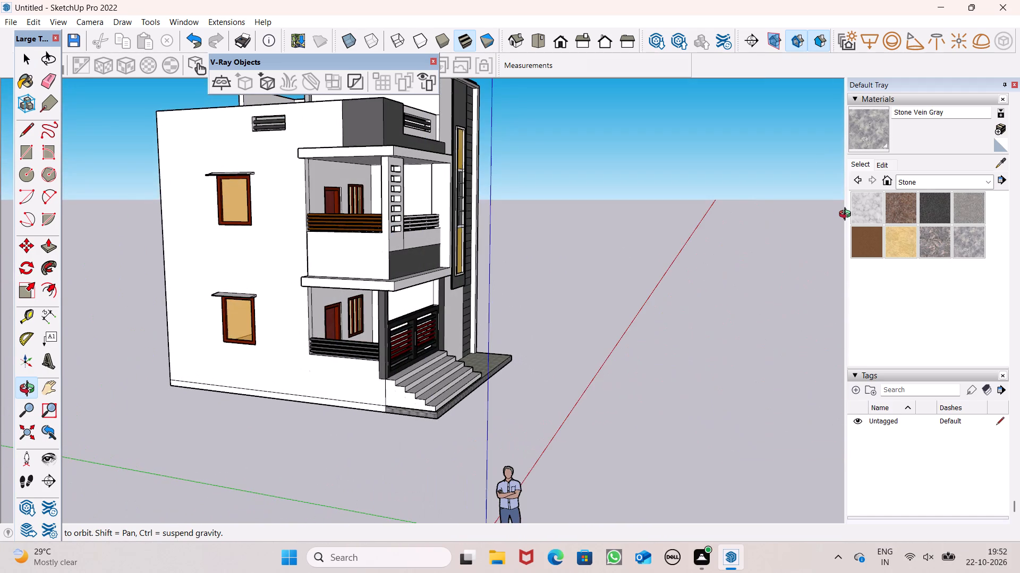
{"action": "middle_click_drag", "start_coordinate": [847, 215], "coordinate": [404, 261]}
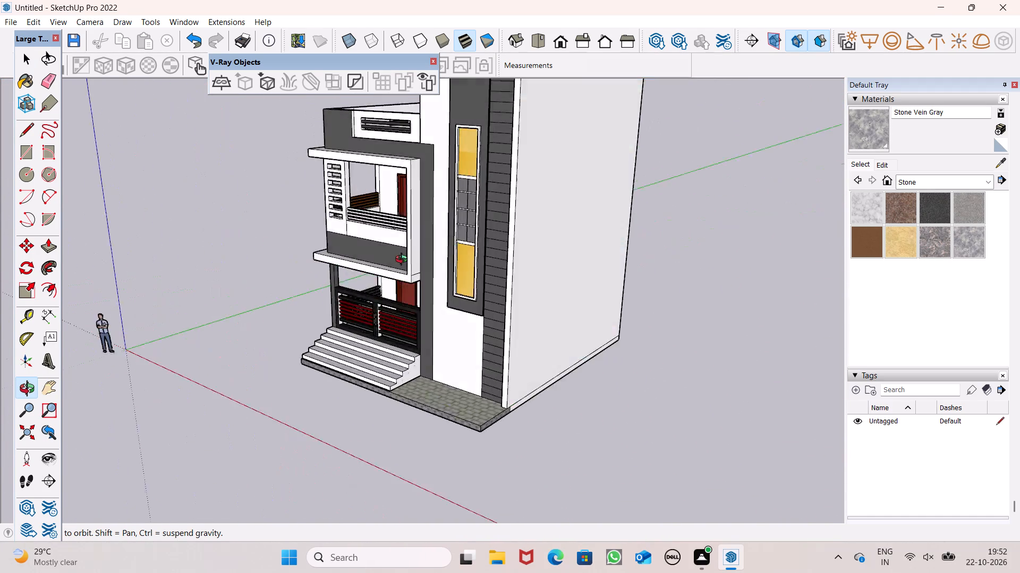
{"action": "middle_click_drag", "start_coordinate": [404, 261], "coordinate": [597, 283]}
{"action": "scroll", "coordinate": [551, 295], "scroll_direction": "down", "scroll_amount": 8}
{"action": "scroll", "coordinate": [535, 368], "scroll_direction": "down", "scroll_amount": 4}
{"action": "middle_click_drag", "start_coordinate": [547, 363], "coordinate": [415, 370]}
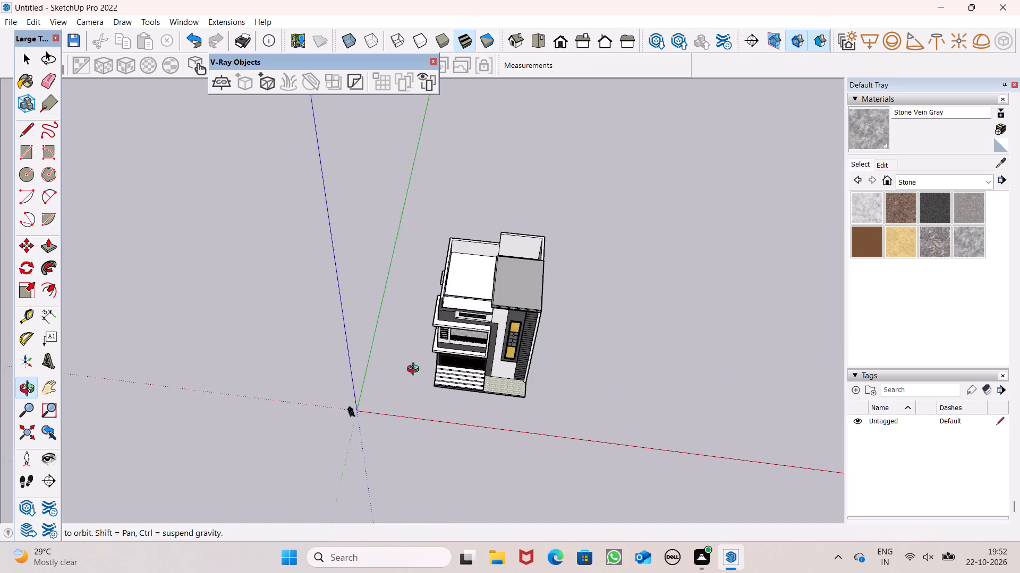
{"action": "middle_click_drag", "start_coordinate": [415, 370], "coordinate": [814, 515]}
{"action": "middle_click_drag", "start_coordinate": [497, 231], "coordinate": [633, 407]}
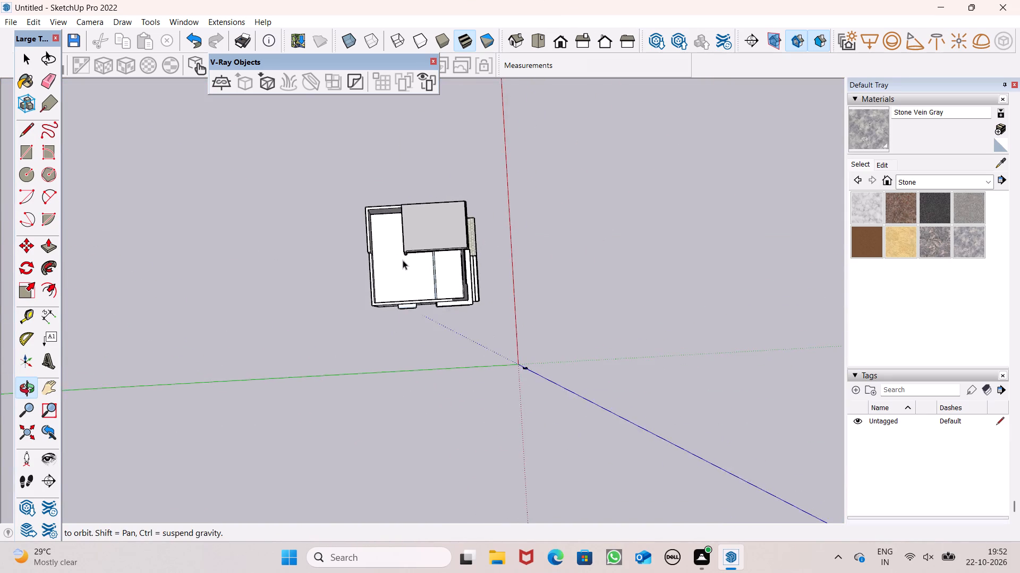
Lower the taller section of the rear roof parapet by 5' with Push/Pull, level with the adjoining parapet.
{"action": "scroll", "coordinate": [403, 259], "scroll_direction": "up", "scroll_amount": 8}
{"action": "middle_click_drag", "start_coordinate": [442, 281], "coordinate": [499, 88]}
{"action": "scroll", "coordinate": [499, 88], "scroll_direction": "up", "scroll_amount": 1}
{"action": "scroll", "coordinate": [287, 194], "scroll_direction": "up", "scroll_amount": 3}
{"action": "middle_click_drag", "start_coordinate": [342, 222], "coordinate": [413, 168]}
{"action": "scroll", "coordinate": [409, 179], "scroll_direction": "down", "scroll_amount": 2}
{"action": "middle_click_drag", "start_coordinate": [407, 180], "coordinate": [478, 201]}
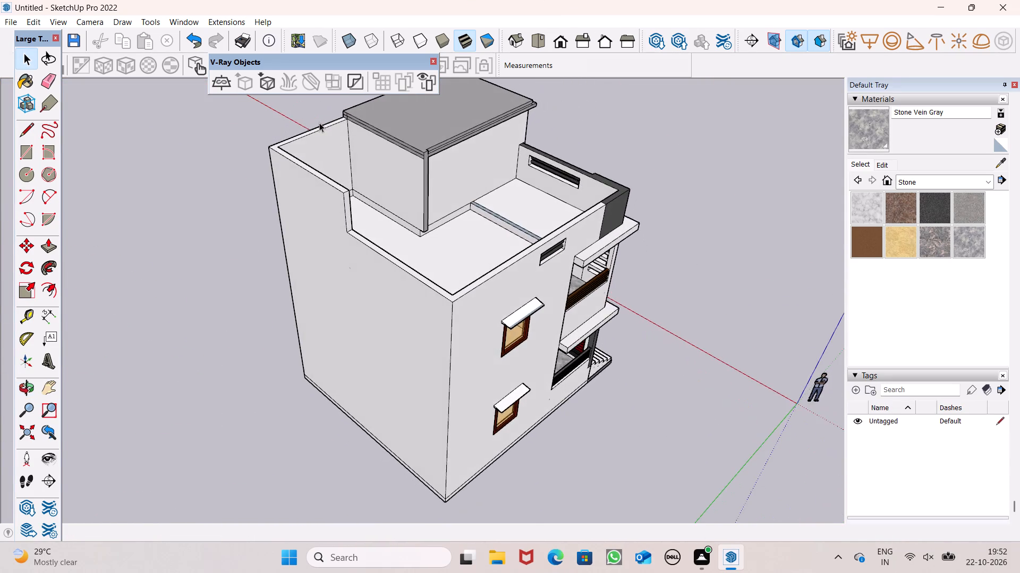
{"action": "scroll", "coordinate": [319, 123], "scroll_direction": "up", "scroll_amount": 6}
{"action": "left_click", "coordinate": [52, 249]}
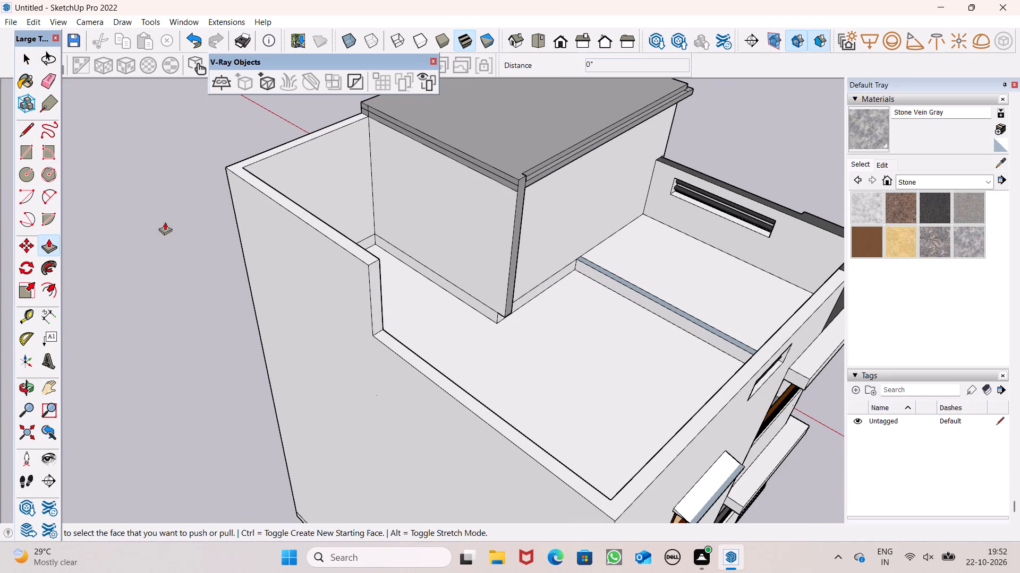
{"action": "left_click_drag", "start_coordinate": [349, 242], "coordinate": [389, 334]}
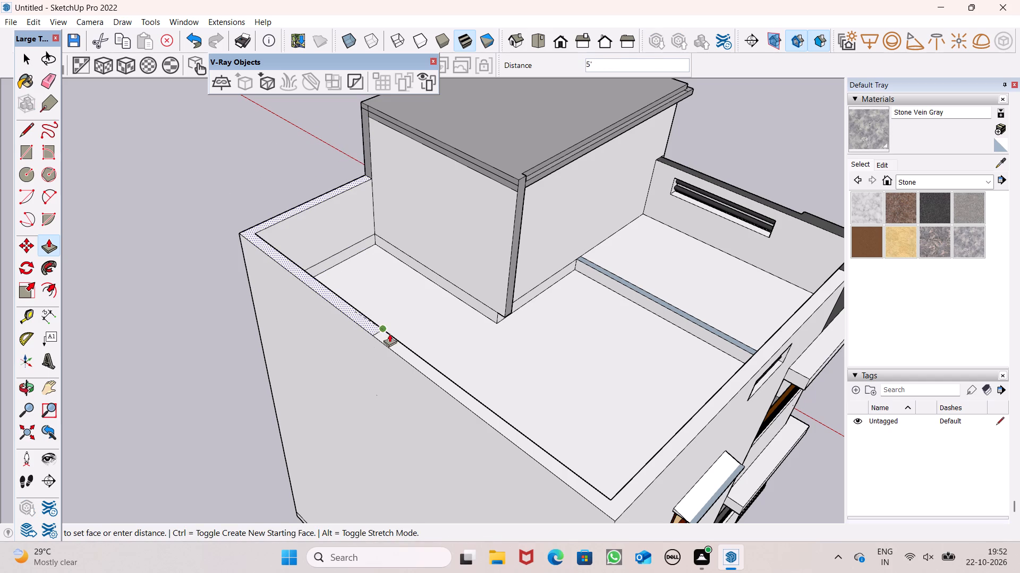
{"action": "left_click_drag", "start_coordinate": [389, 334], "coordinate": [390, 334]}
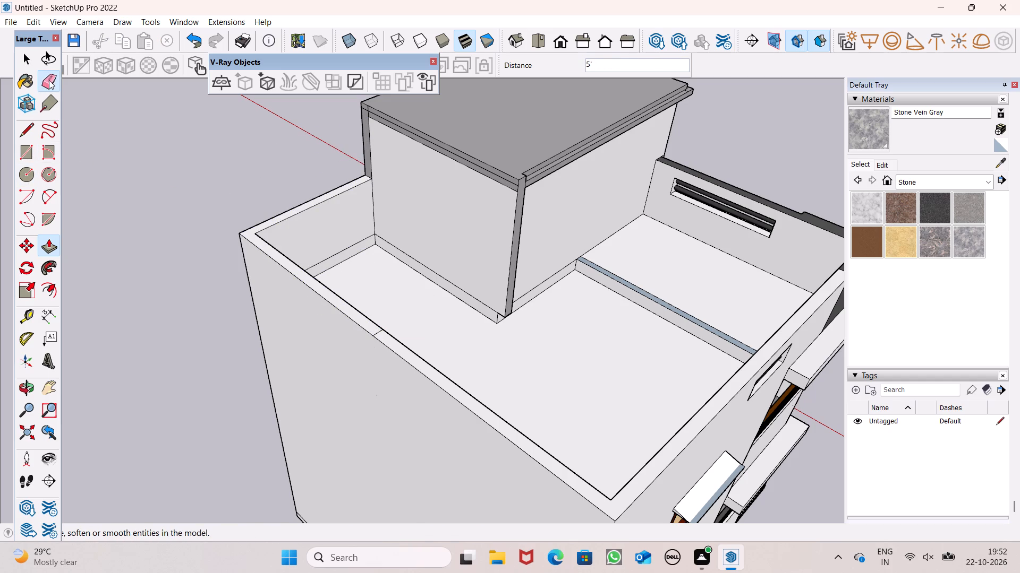
Erase the leftover edge across the parapet top where the two sections meet.
{"action": "left_click", "coordinate": [49, 80]}
{"action": "scroll", "coordinate": [399, 351], "scroll_direction": "up", "scroll_amount": 3}
{"action": "left_click_drag", "start_coordinate": [375, 327], "coordinate": [368, 322]}
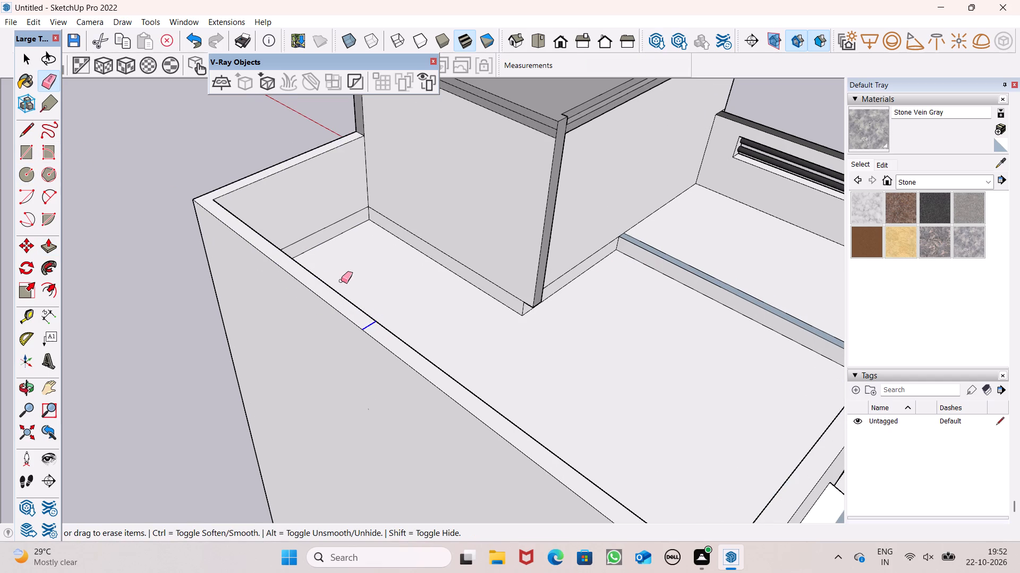
{"action": "scroll", "coordinate": [339, 280], "scroll_direction": "down", "scroll_amount": 2}
{"action": "scroll", "coordinate": [651, 336], "scroll_direction": "up", "scroll_amount": 2}
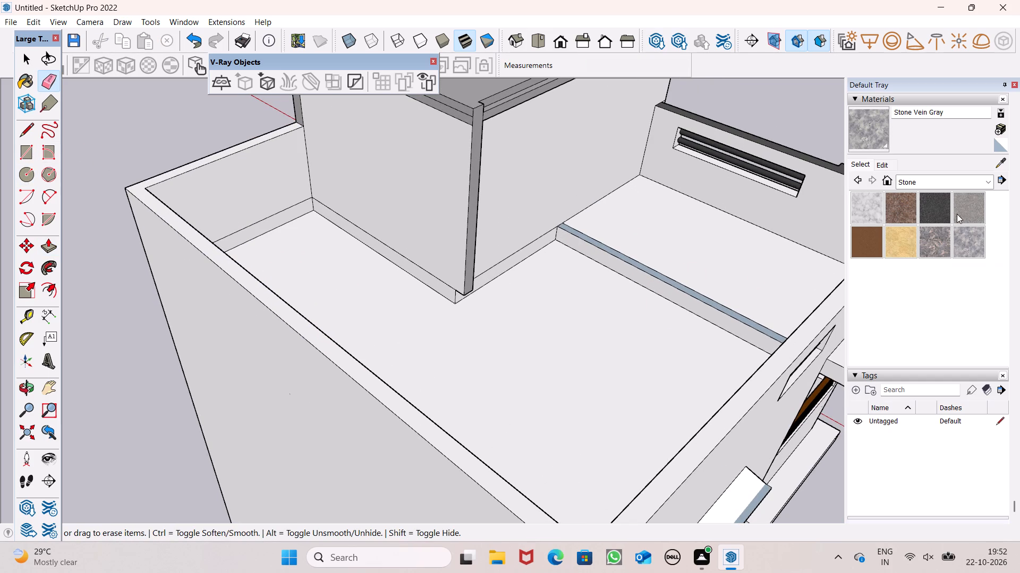
Paint the narrow blue-gray strip along the roof terrace step with Color M00 from the Colors materials.
{"action": "left_click", "coordinate": [948, 182]}
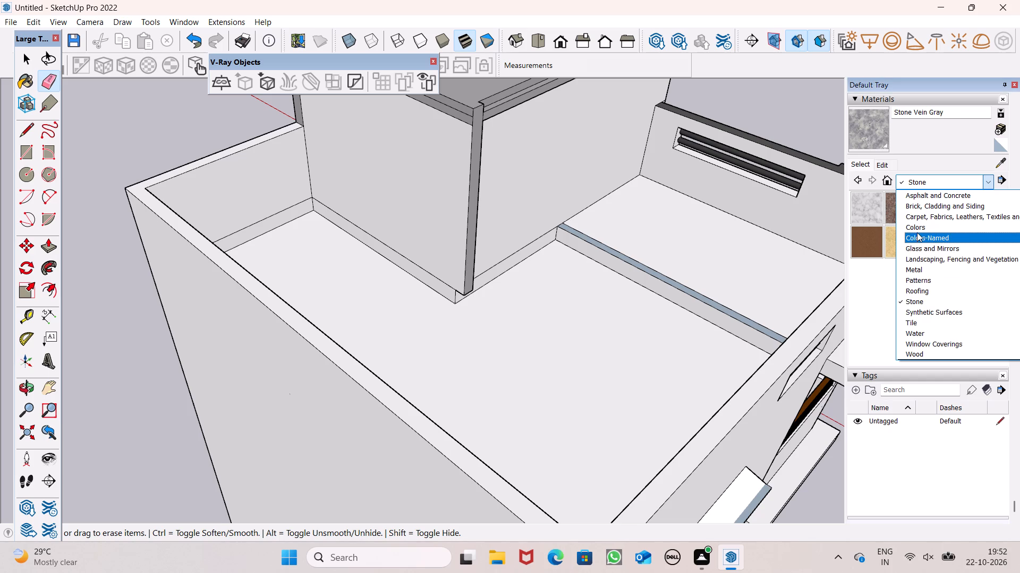
{"action": "left_click", "coordinate": [917, 229]}
{"action": "scroll", "coordinate": [895, 302], "scroll_direction": "down", "scroll_amount": 17}
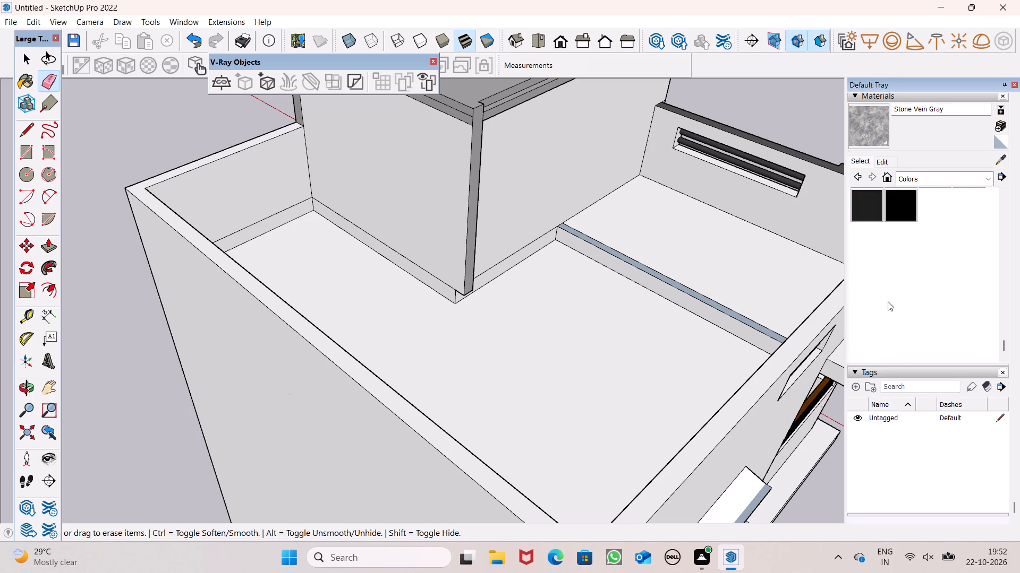
{"action": "scroll", "coordinate": [873, 275], "scroll_direction": "up", "scroll_amount": 1}
{"action": "left_click", "coordinate": [865, 204]}
{"action": "scroll", "coordinate": [682, 266], "scroll_direction": "up", "scroll_amount": 3}
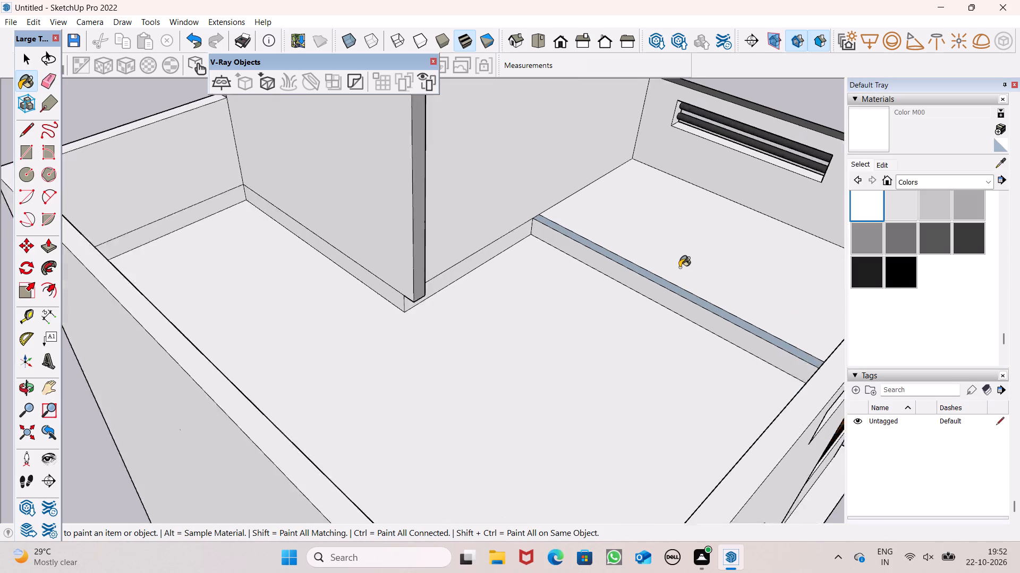
{"action": "scroll", "coordinate": [679, 267], "scroll_direction": "up", "scroll_amount": 3}
{"action": "left_click", "coordinate": [674, 286]}
{"action": "left_click", "coordinate": [669, 293]}
{"action": "scroll", "coordinate": [676, 272], "scroll_direction": "down", "scroll_amount": 4}
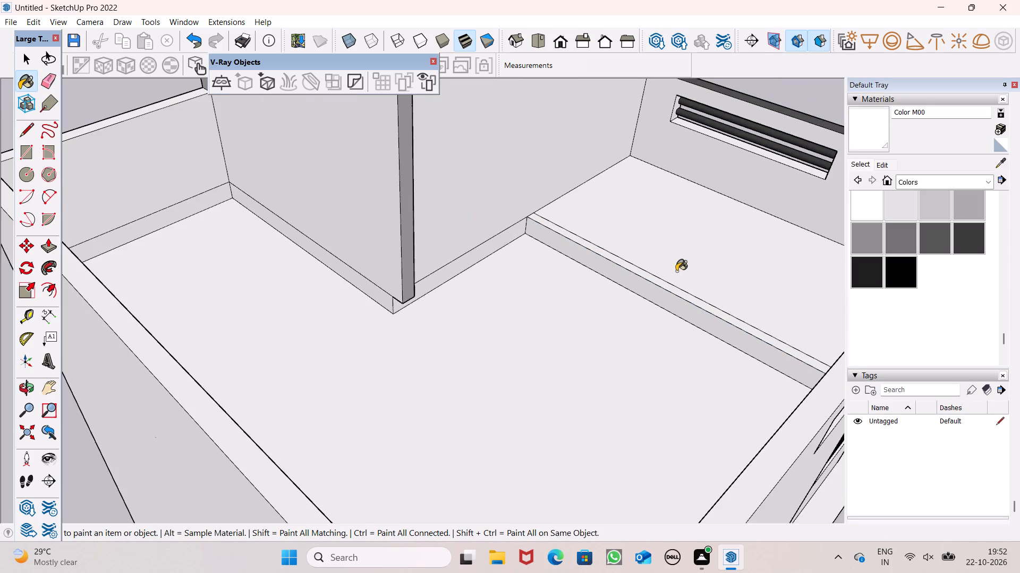
Erase the edge separating the narrow strip from the raised terrace floor behind the front parapet.
{"action": "middle_click_drag", "start_coordinate": [697, 304], "coordinate": [542, 317]}
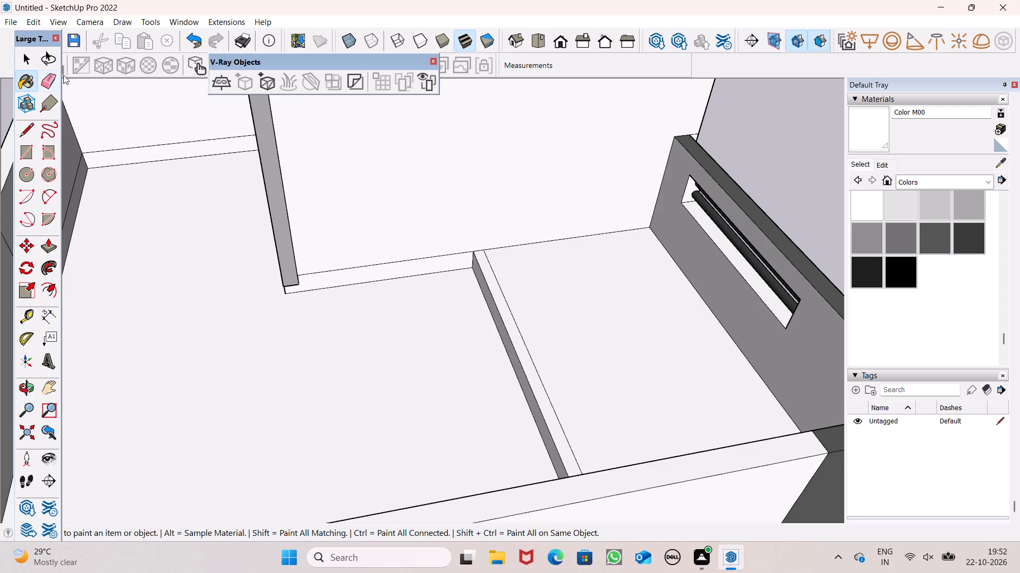
{"action": "left_click", "coordinate": [50, 77]}
{"action": "left_click_drag", "start_coordinate": [517, 302], "coordinate": [508, 307]}
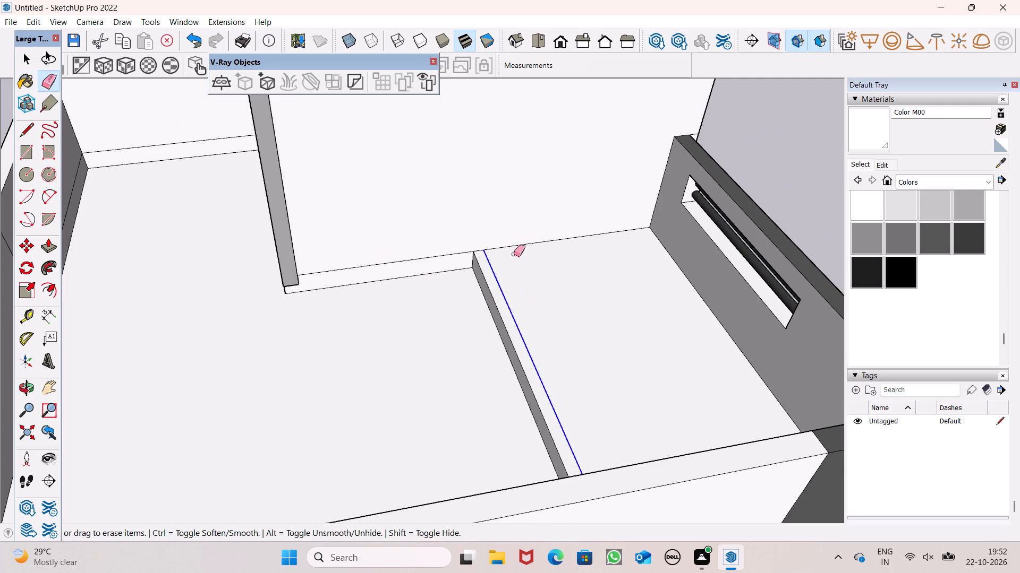
{"action": "key", "text": "space"}
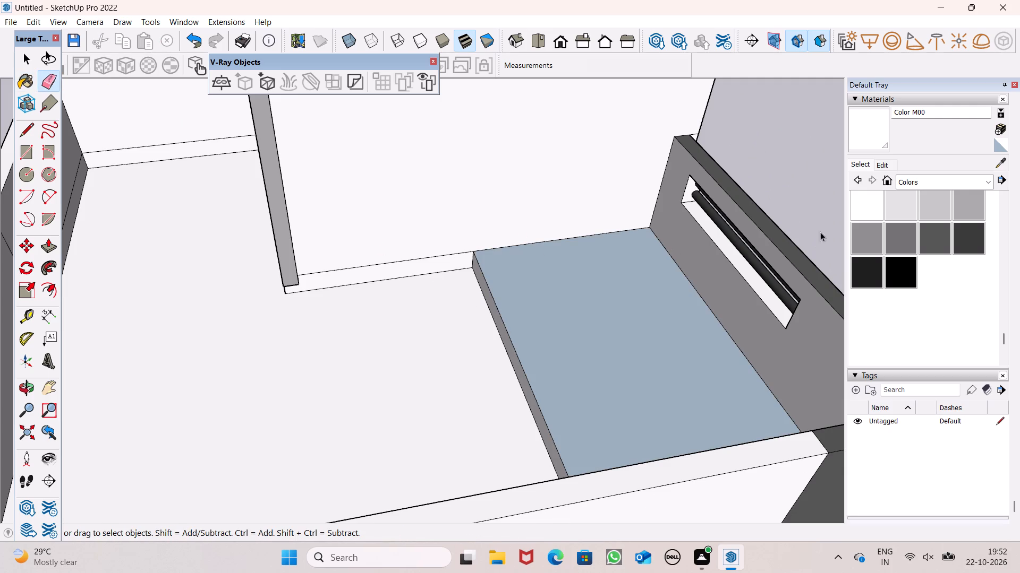
Paint the merged raised terrace floor with Color M00.
{"action": "left_click", "coordinate": [858, 208]}
{"action": "left_click", "coordinate": [650, 320]}
Examine the roof terrace and the front facade of the house from farther away.
{"action": "scroll", "coordinate": [615, 282], "scroll_direction": "down", "scroll_amount": 6}
{"action": "middle_click_drag", "start_coordinate": [615, 299], "coordinate": [675, 265]}
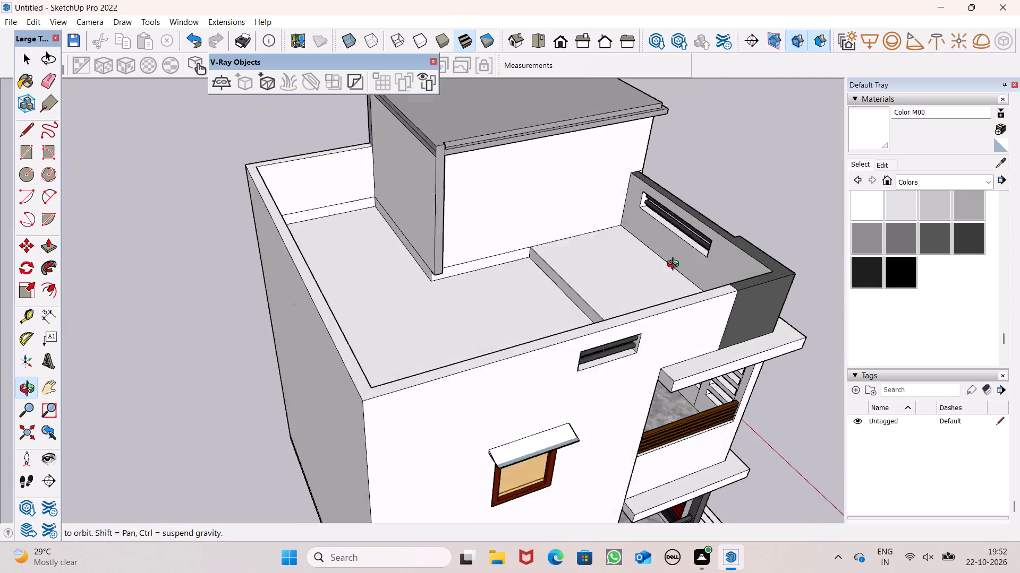
{"action": "middle_click_drag", "start_coordinate": [675, 265], "coordinate": [513, 282]}
{"action": "key", "text": "space"}
{"action": "scroll", "coordinate": [491, 259], "scroll_direction": "down", "scroll_amount": 6}
{"action": "middle_click_drag", "start_coordinate": [507, 285], "coordinate": [51, 196]}
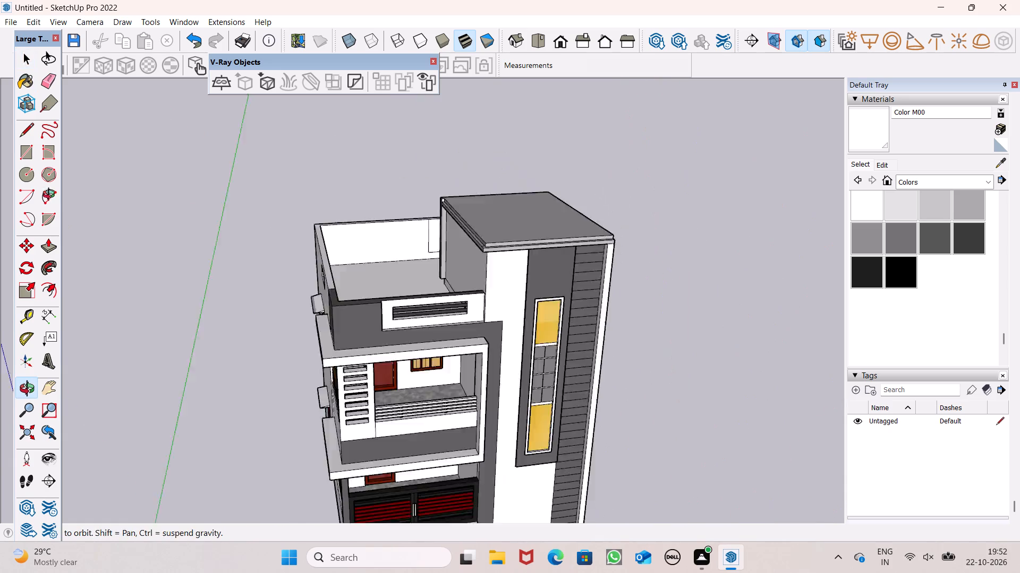
{"action": "middle_click_drag", "start_coordinate": [51, 196], "coordinate": [48, 196]}
{"action": "scroll", "coordinate": [373, 194], "scroll_direction": "down", "scroll_amount": 3}
{"action": "middle_click_drag", "start_coordinate": [409, 232], "coordinate": [447, 137]}
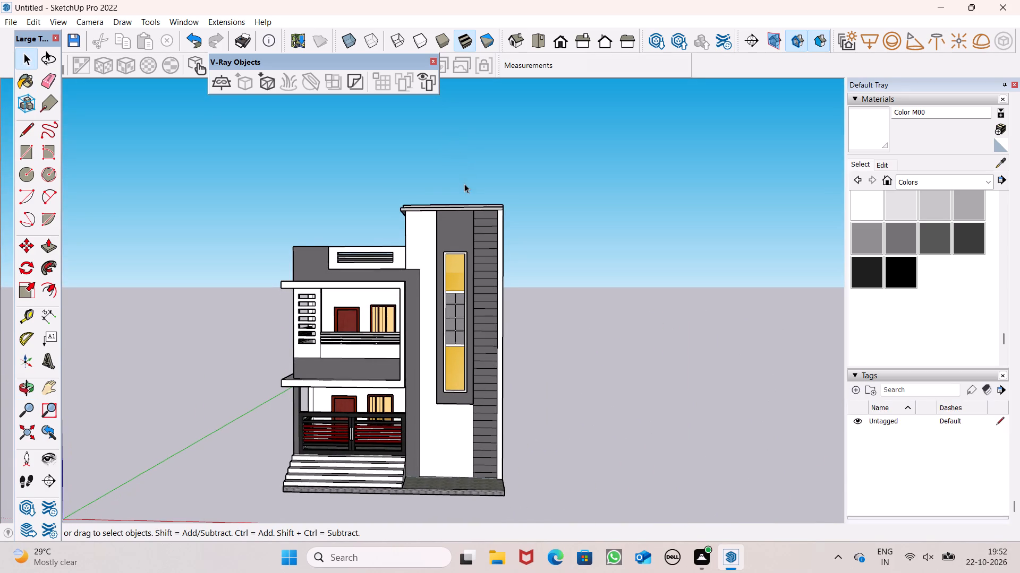
Examine the finished house from the front corner, checking the front facade, balcony, entrance steps and window side wall.
{"action": "scroll", "coordinate": [464, 184], "scroll_direction": "down", "scroll_amount": 1}
{"action": "middle_click_drag", "start_coordinate": [396, 256], "coordinate": [497, 216]}
{"action": "scroll", "coordinate": [375, 338], "scroll_direction": "up", "scroll_amount": 4}
{"action": "scroll", "coordinate": [387, 349], "scroll_direction": "down", "scroll_amount": 3}
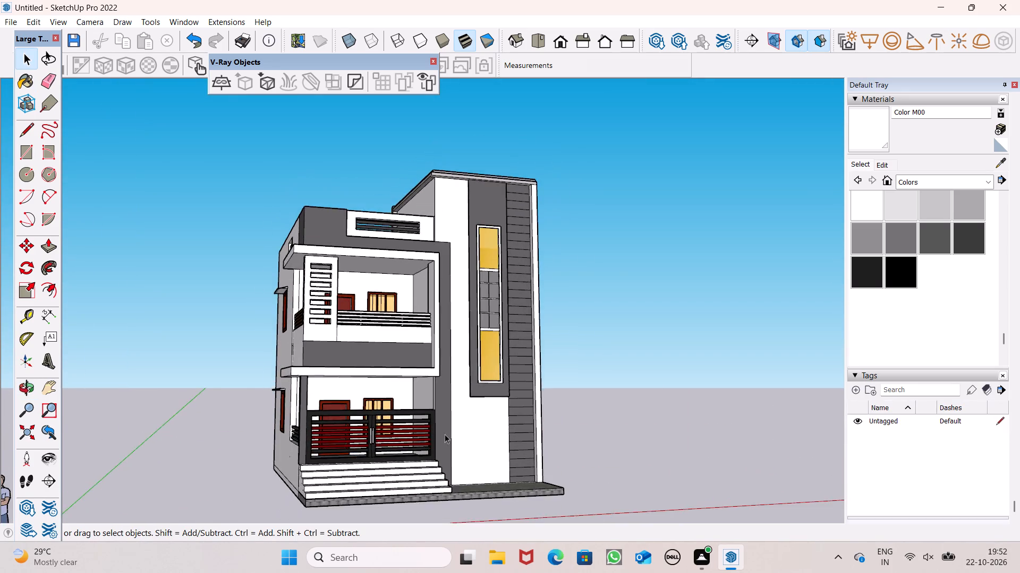
{"action": "middle_click_drag", "start_coordinate": [446, 436], "coordinate": [465, 455]}
{"action": "scroll", "coordinate": [483, 446], "scroll_direction": "up", "scroll_amount": 1}
{"action": "scroll", "coordinate": [483, 445], "scroll_direction": "down", "scroll_amount": 1}
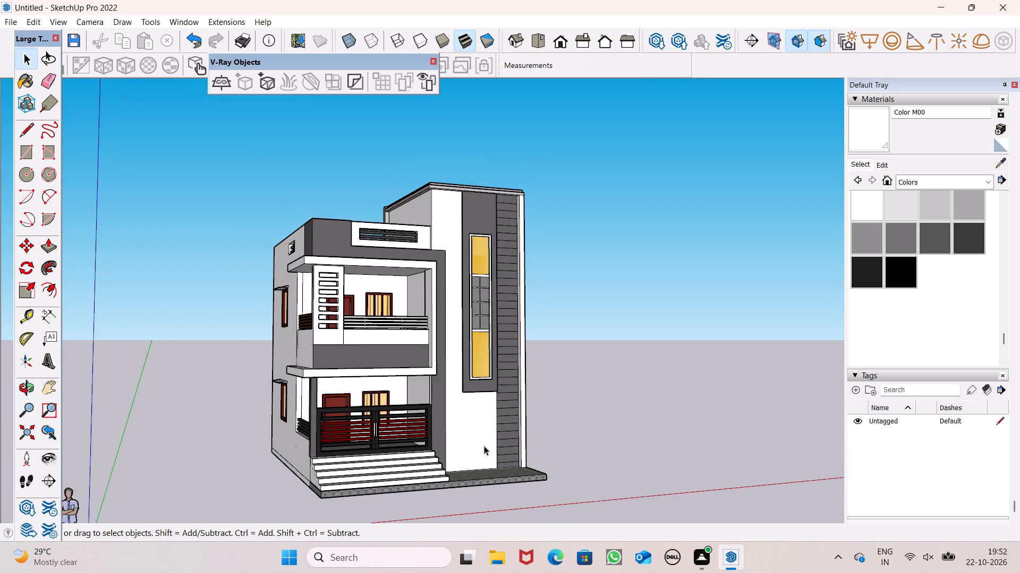
{"action": "middle_click_drag", "start_coordinate": [482, 446], "coordinate": [483, 466]}
{"action": "scroll", "coordinate": [551, 426], "scroll_direction": "up", "scroll_amount": 2}
{"action": "scroll", "coordinate": [548, 423], "scroll_direction": "down", "scroll_amount": 1}
{"action": "middle_click", "coordinate": [541, 423]}
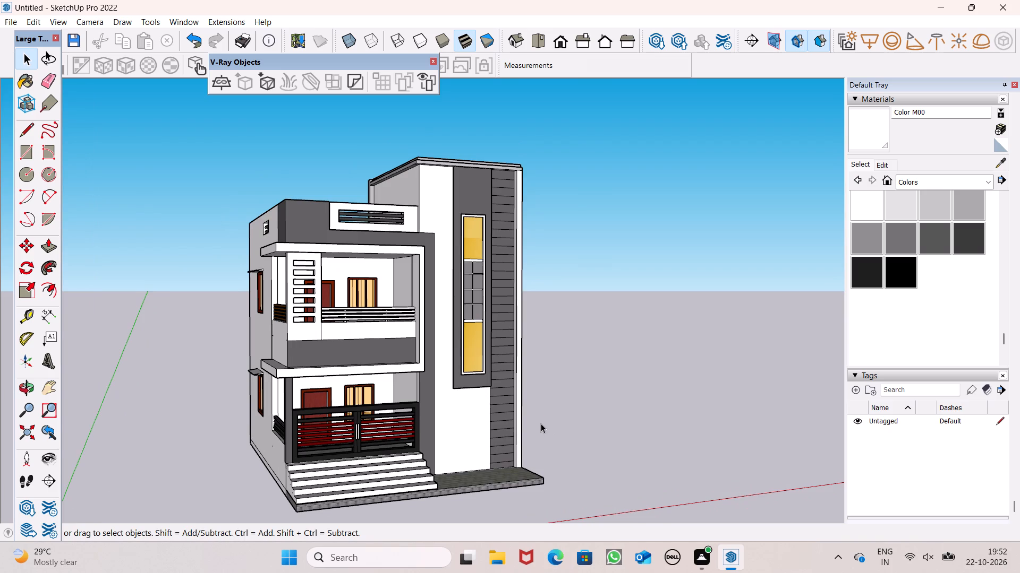
{"action": "scroll", "coordinate": [541, 423], "scroll_direction": "up", "scroll_amount": 1}
{"action": "middle_click", "coordinate": [541, 423]}
{"action": "scroll", "coordinate": [548, 413], "scroll_direction": "down", "scroll_amount": 6}
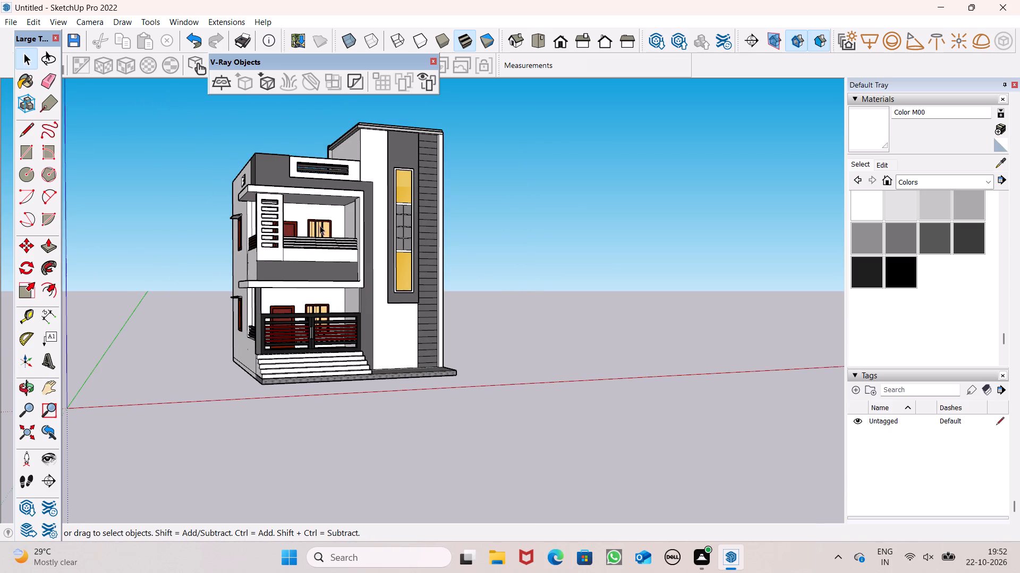
{"action": "scroll", "coordinate": [307, 187], "scroll_direction": "up", "scroll_amount": 1}
{"action": "scroll", "coordinate": [314, 141], "scroll_direction": "up", "scroll_amount": 5}
{"action": "scroll", "coordinate": [349, 171], "scroll_direction": "down", "scroll_amount": 3}
{"action": "middle_click_drag", "start_coordinate": [471, 226], "coordinate": [475, 205]}
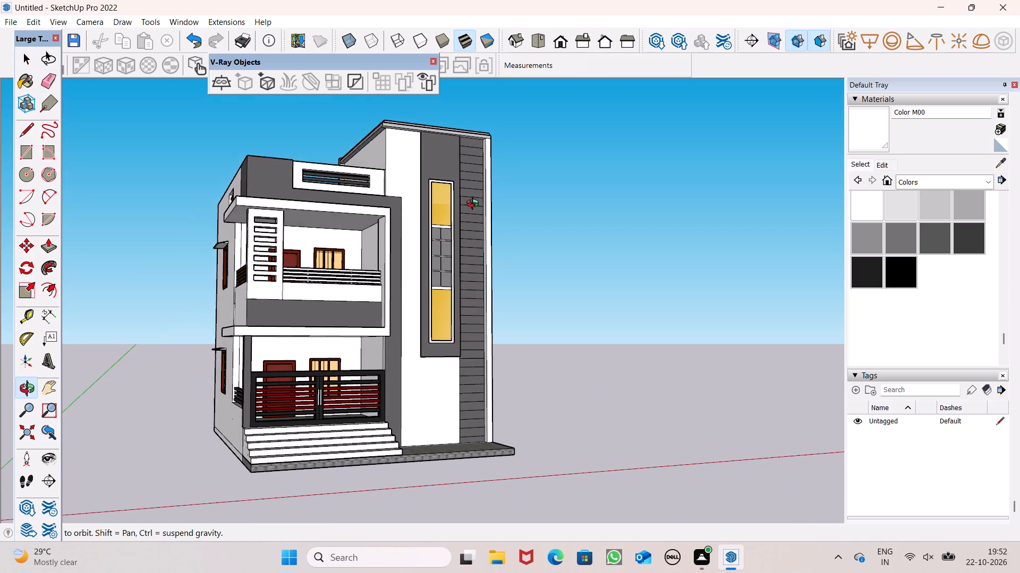
{"action": "middle_click_drag", "start_coordinate": [475, 205], "coordinate": [478, 205]}
{"action": "scroll", "coordinate": [522, 210], "scroll_direction": "up", "scroll_amount": 2}
{"action": "middle_click_drag", "start_coordinate": [527, 265], "coordinate": [571, 268]}
{"action": "scroll", "coordinate": [526, 239], "scroll_direction": "down", "scroll_amount": 2}
{"action": "middle_click_drag", "start_coordinate": [518, 303], "coordinate": [539, 319]}
{"action": "scroll", "coordinate": [535, 312], "scroll_direction": "up", "scroll_amount": 1}
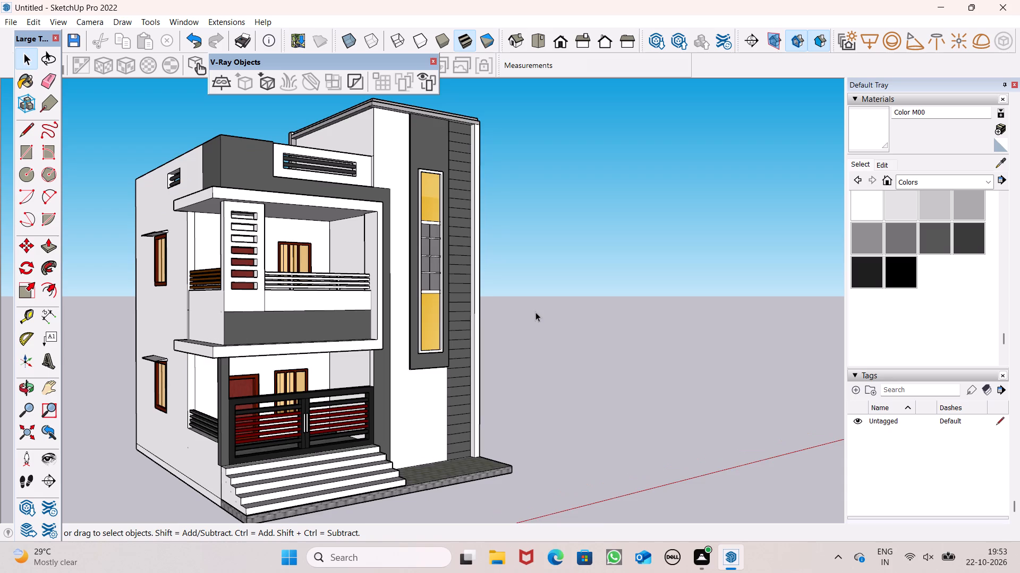
{"action": "scroll", "coordinate": [534, 312], "scroll_direction": "up", "scroll_amount": 1}
{"action": "scroll", "coordinate": [534, 310], "scroll_direction": "down", "scroll_amount": 1}
{"action": "middle_click_drag", "start_coordinate": [522, 370], "coordinate": [493, 362]}
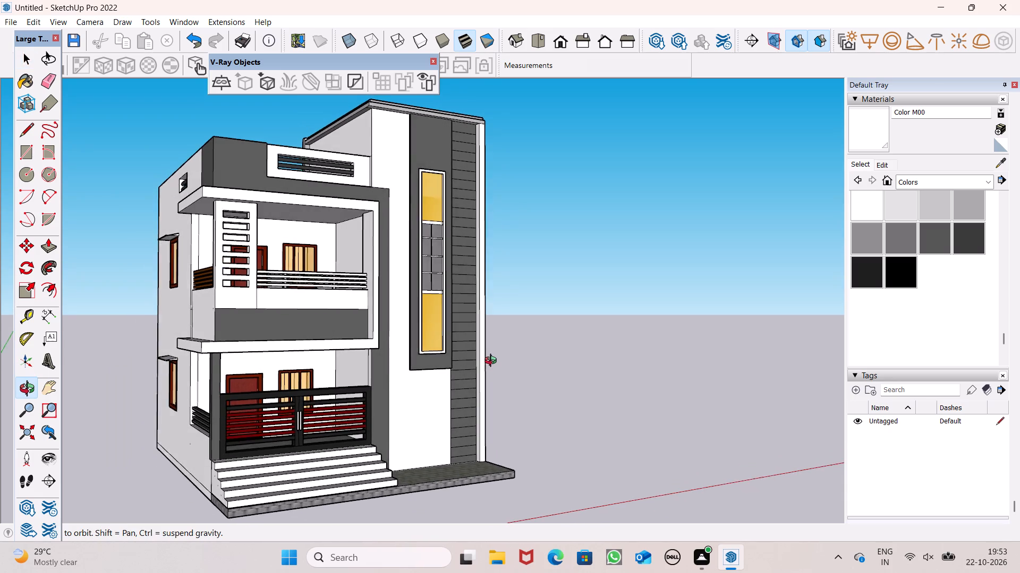
{"action": "middle_click_drag", "start_coordinate": [493, 362], "coordinate": [530, 347]}
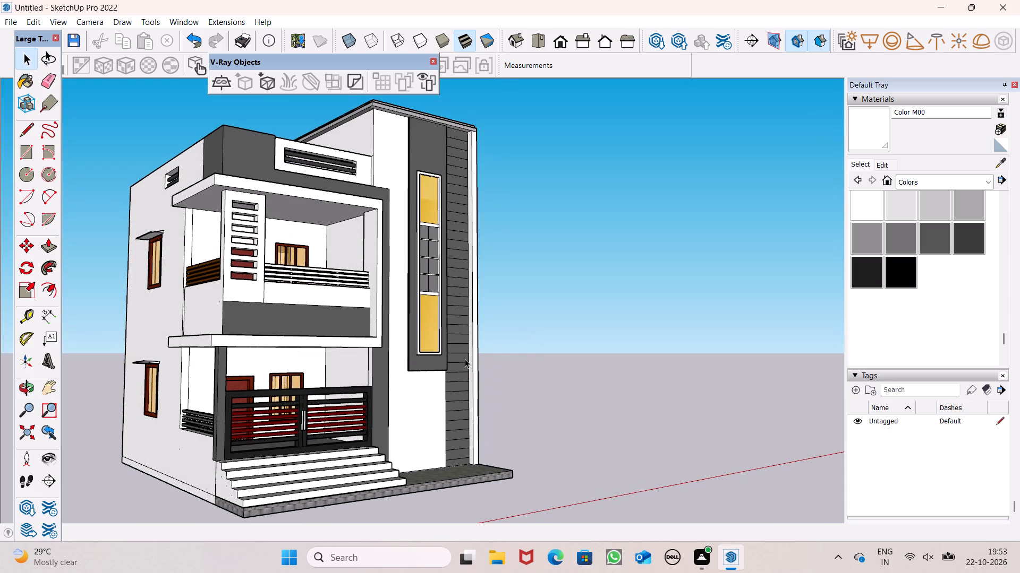